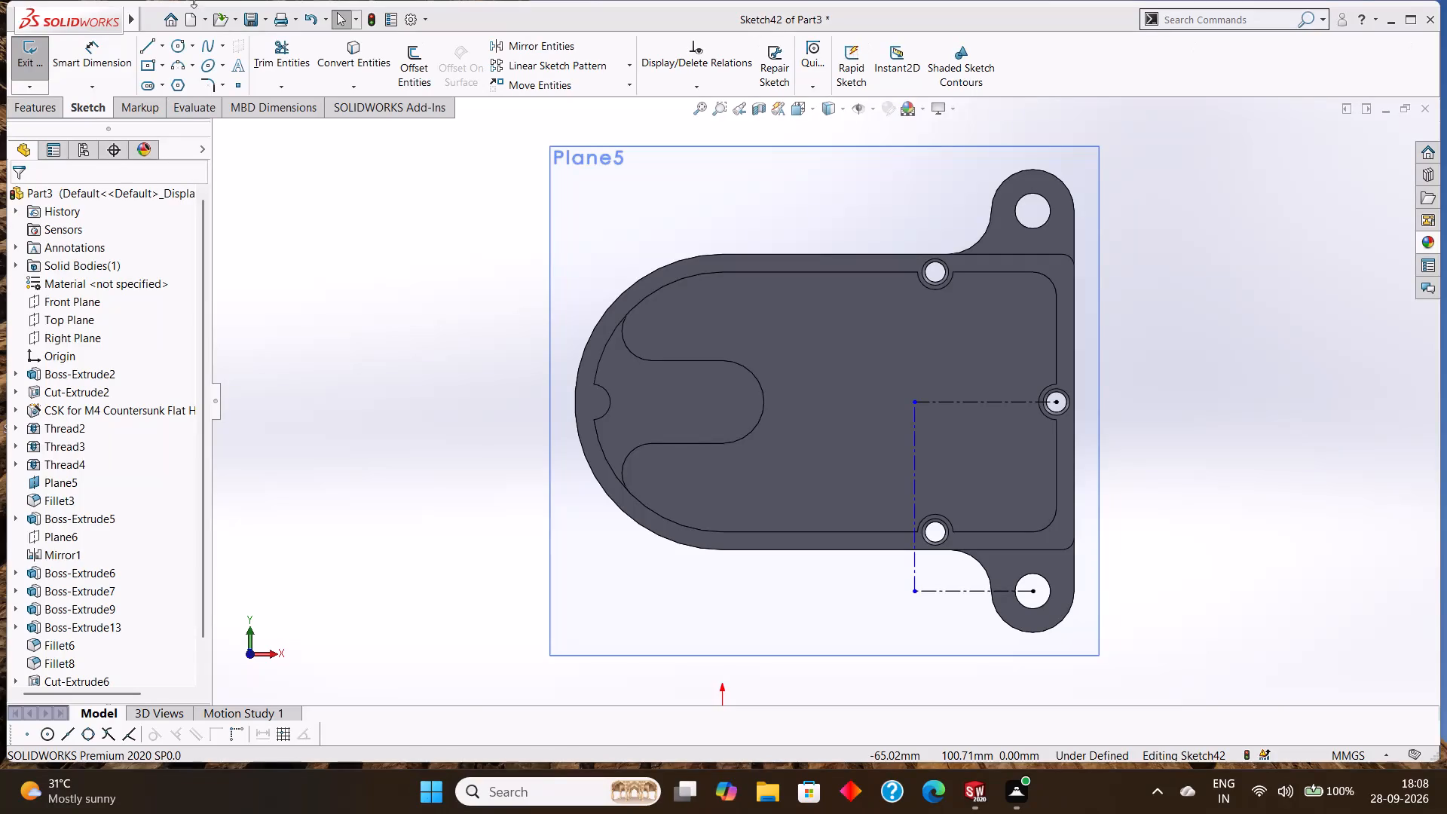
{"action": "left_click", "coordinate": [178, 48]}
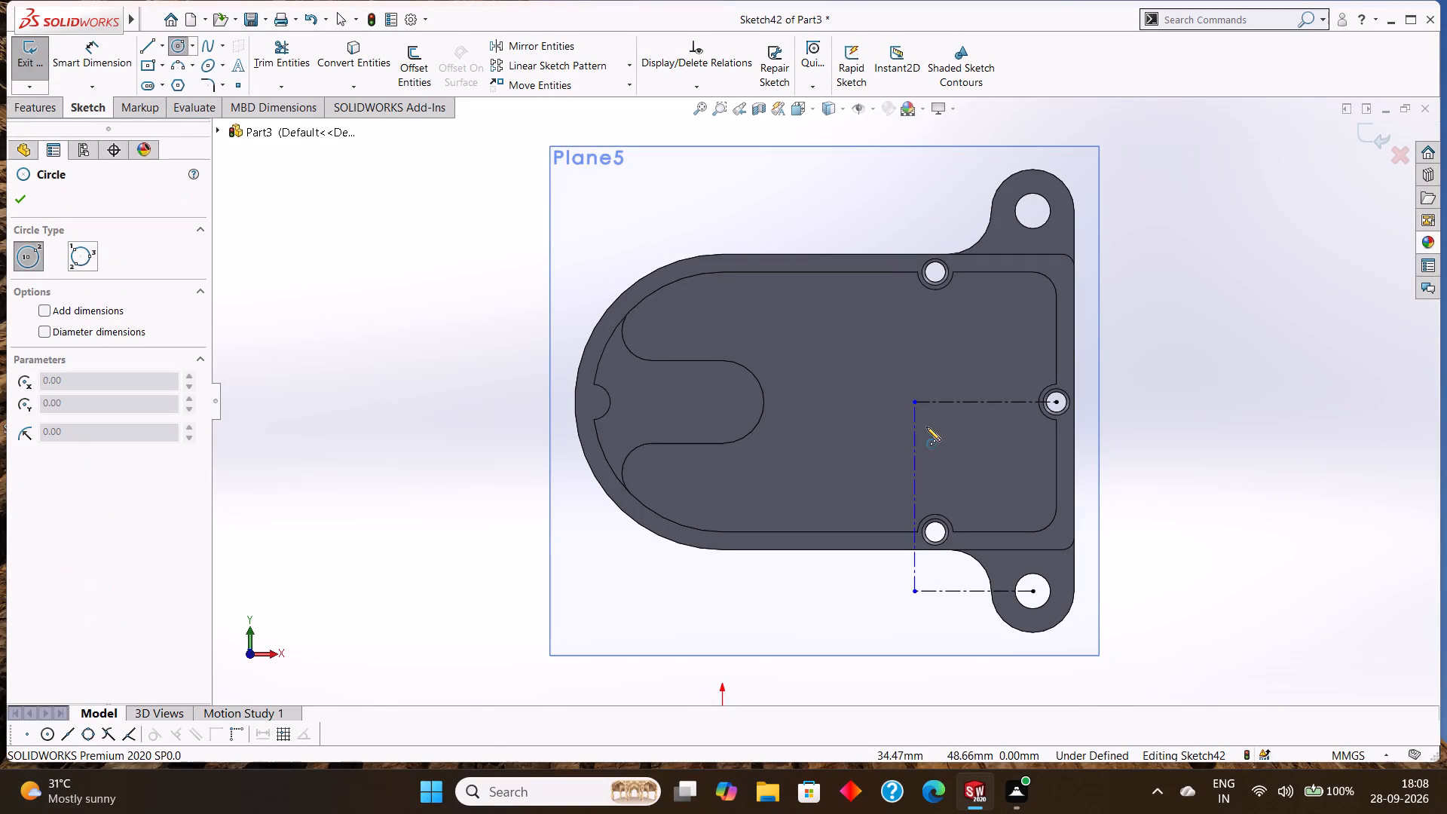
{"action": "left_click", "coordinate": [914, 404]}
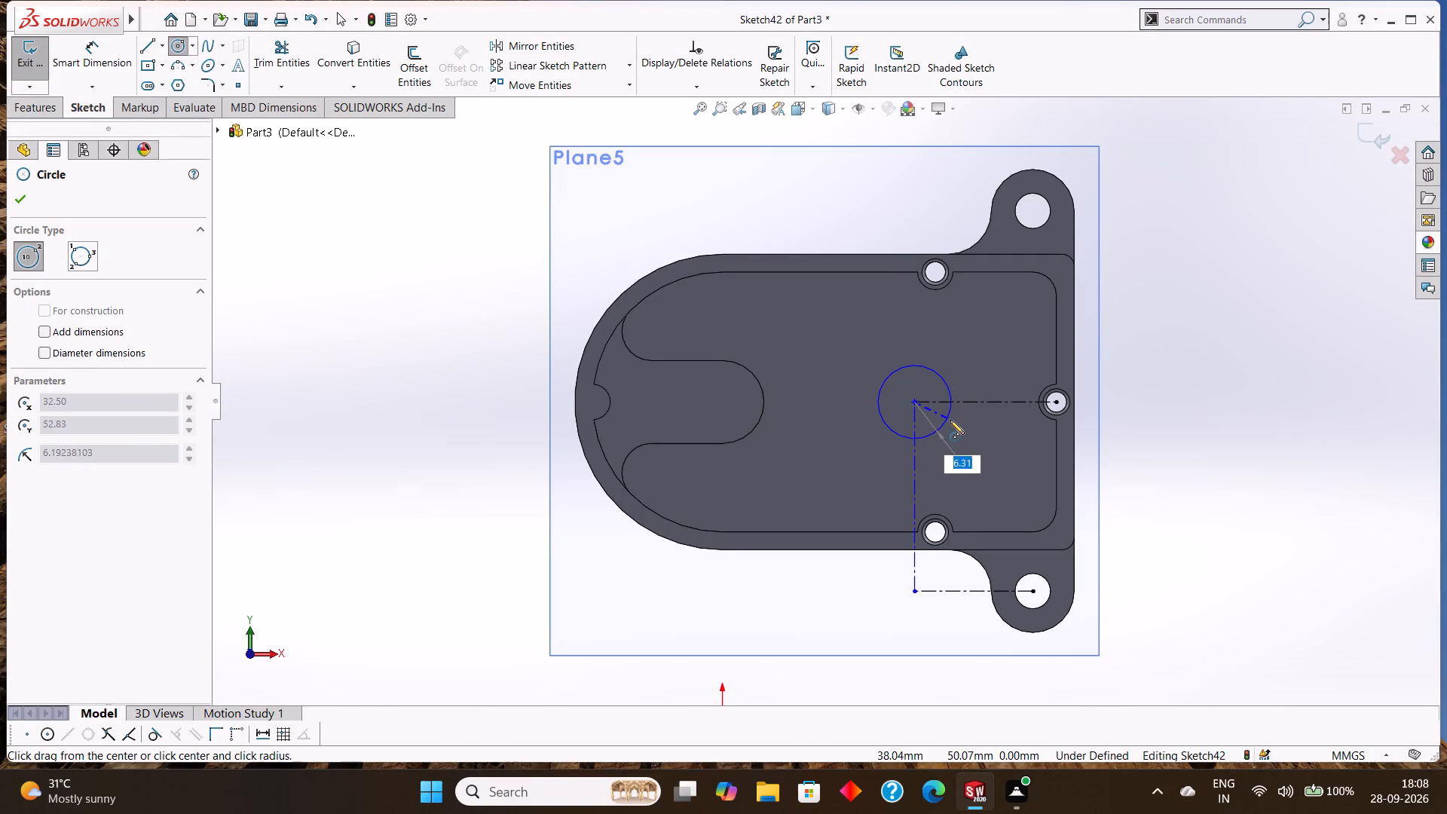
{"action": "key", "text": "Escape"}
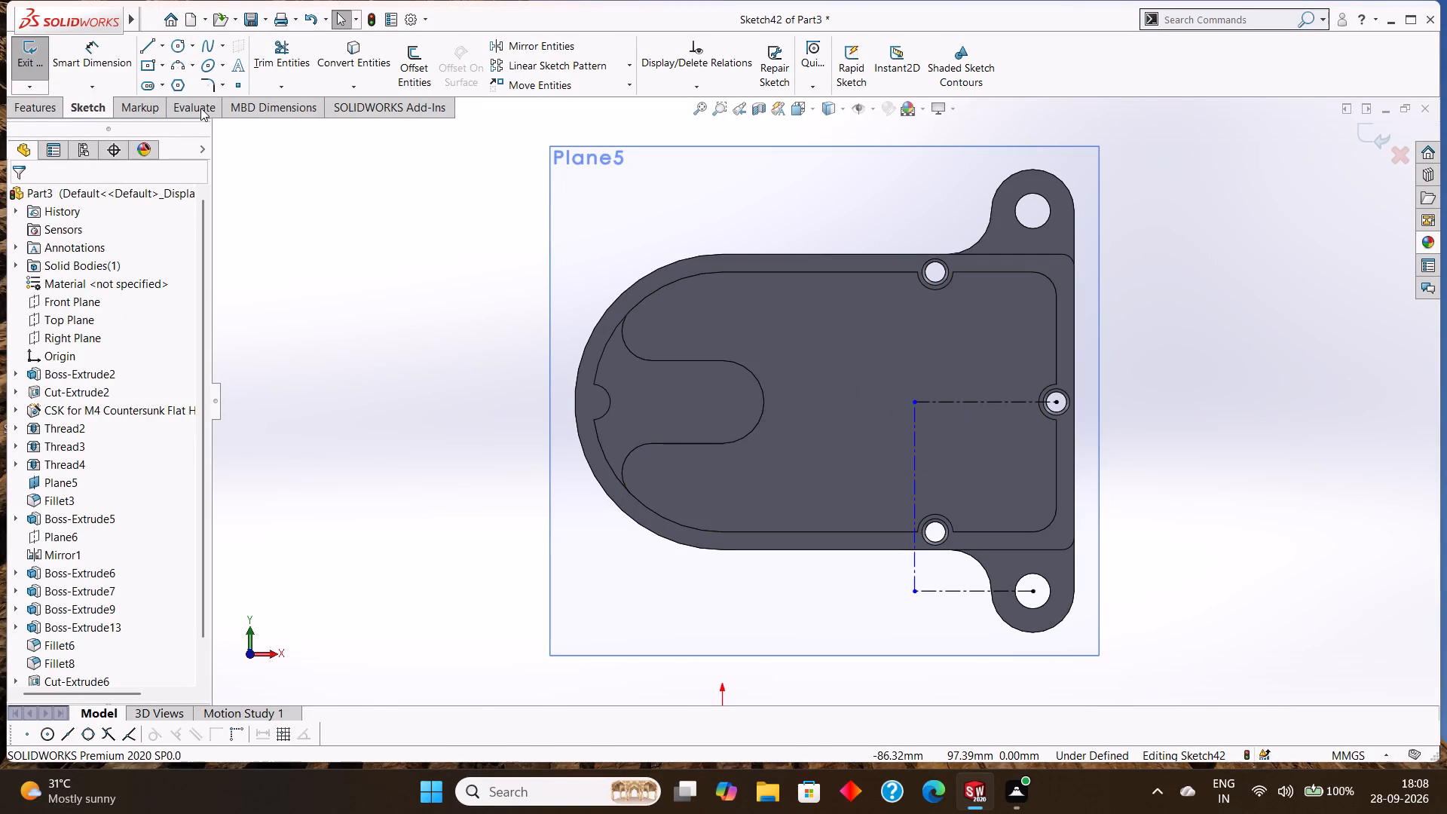
Sketch a 10 mm horizontal construction line from the existing construction corner on the cavity floor, away from the square end's middle hole.
{"action": "left_click", "coordinate": [164, 47]}
{"action": "left_click", "coordinate": [175, 79]}
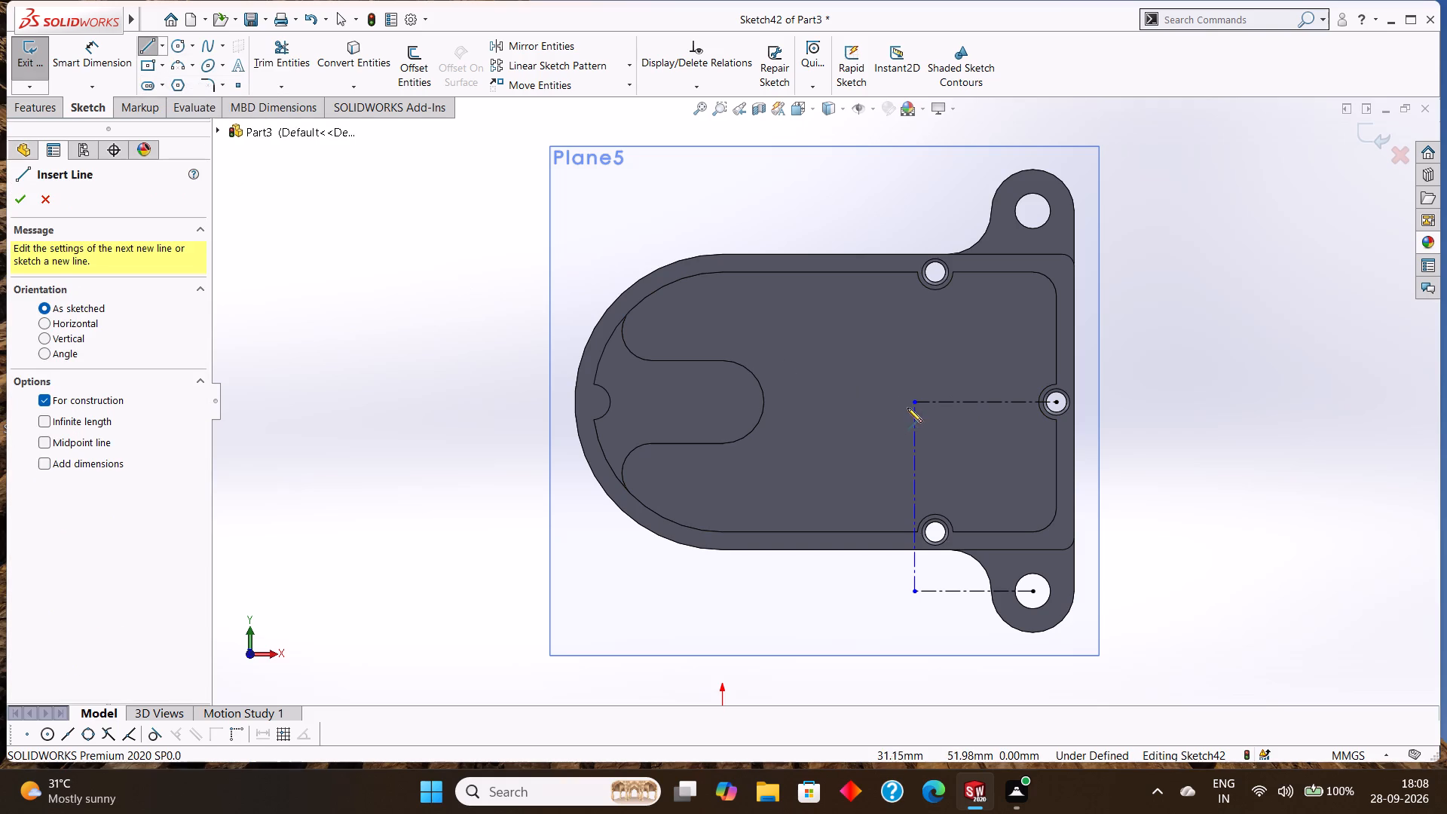
{"action": "left_click", "coordinate": [914, 400]}
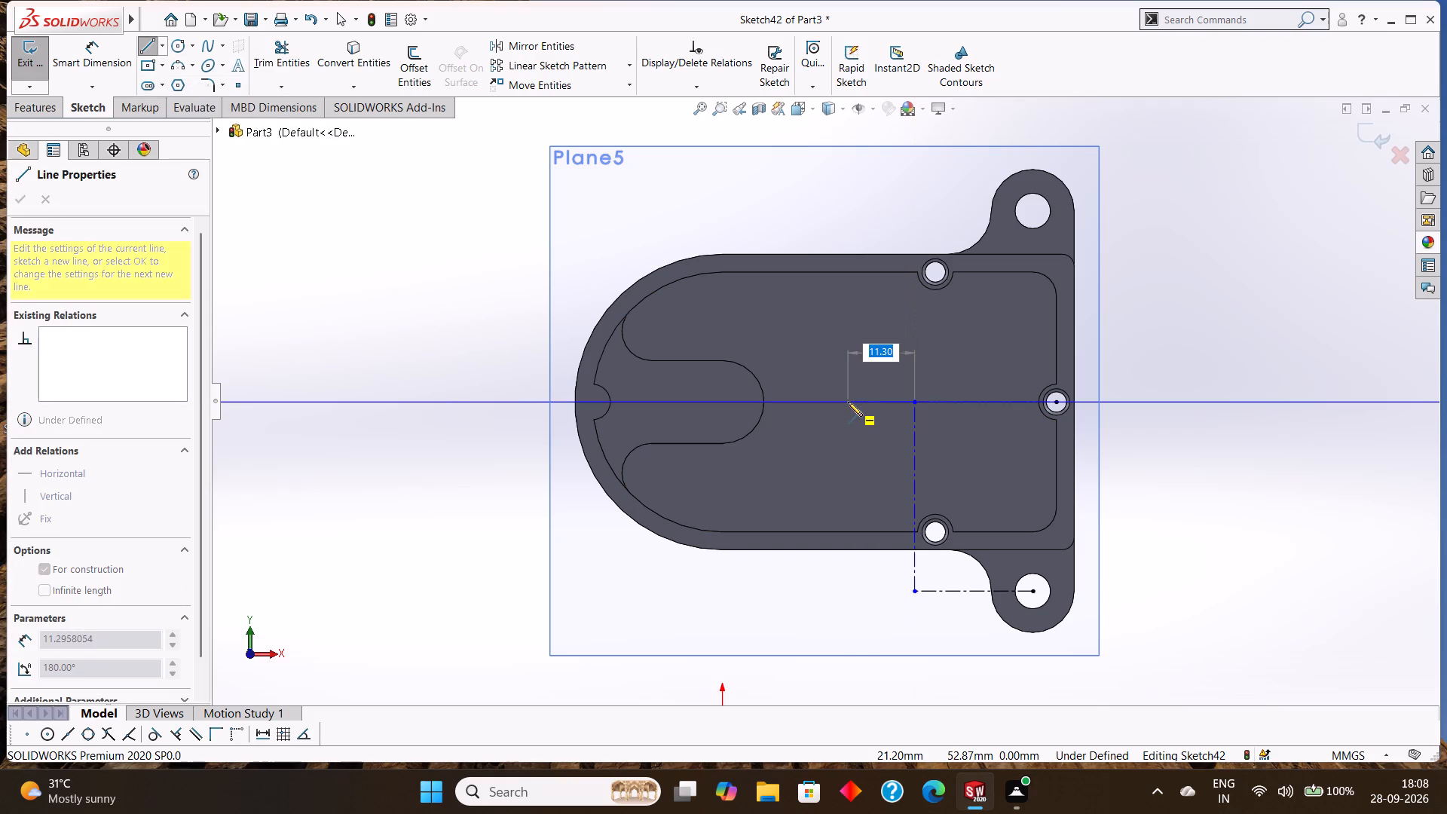
{"action": "type", "text": "10"}
{"action": "key", "text": "Return"}
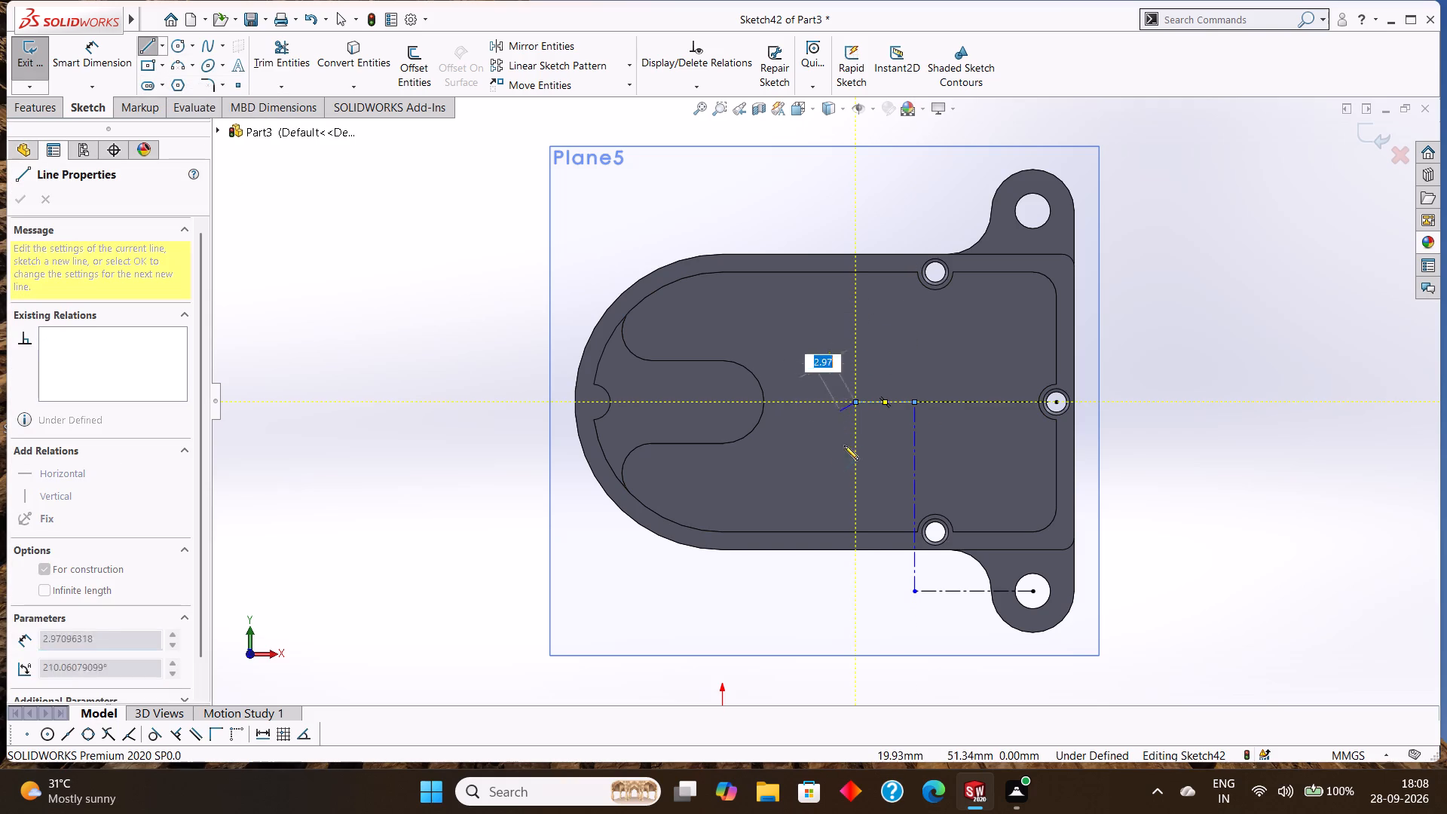
{"action": "right_click", "coordinate": [837, 458]}
{"action": "left_click", "coordinate": [881, 464]}
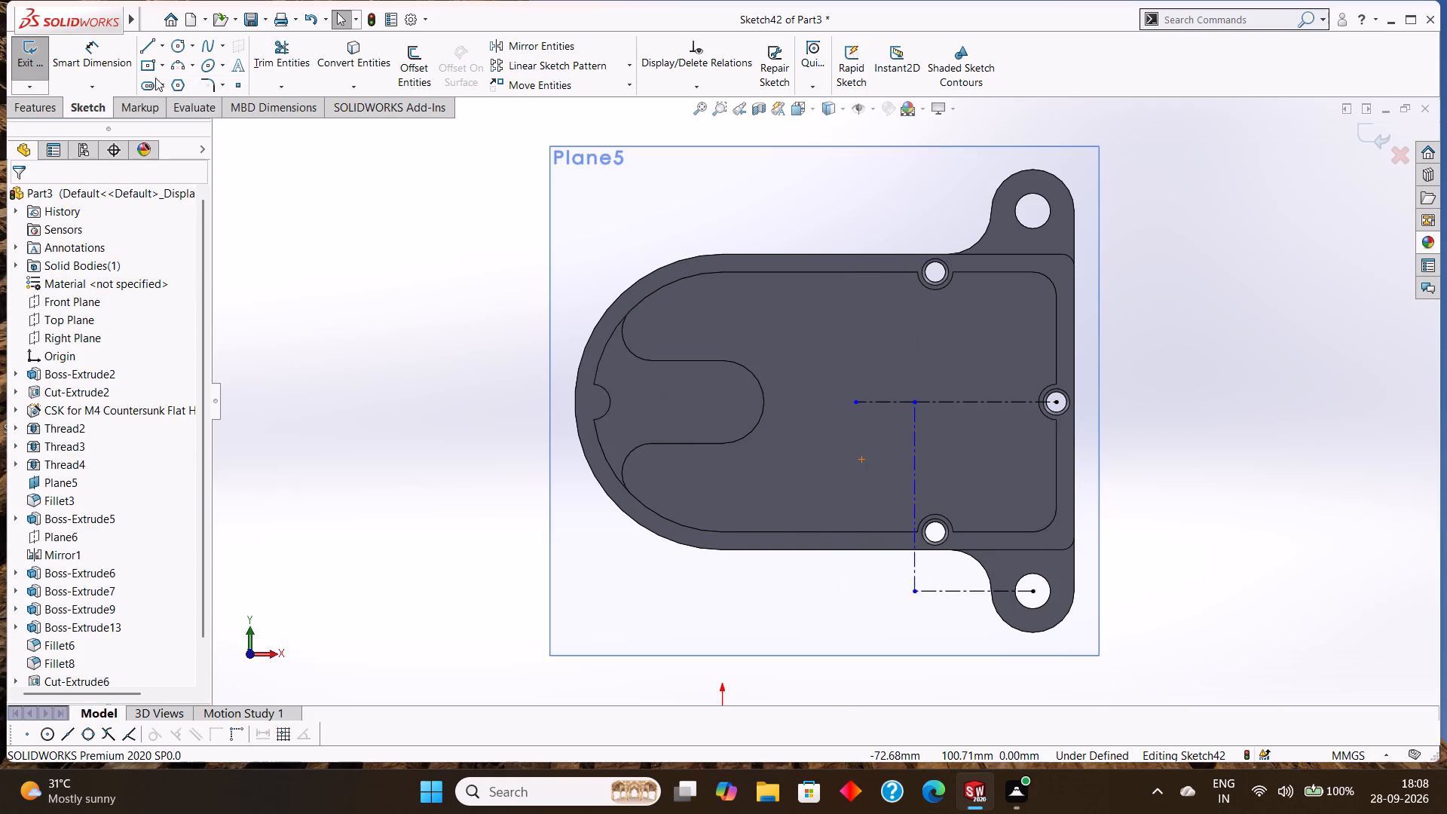
From the free end of the 10 mm construction line, sketch two solid vertical lines, 7 mm upward and 7 mm downward.
{"action": "left_click", "coordinate": [144, 49]}
{"action": "left_click", "coordinate": [856, 403]}
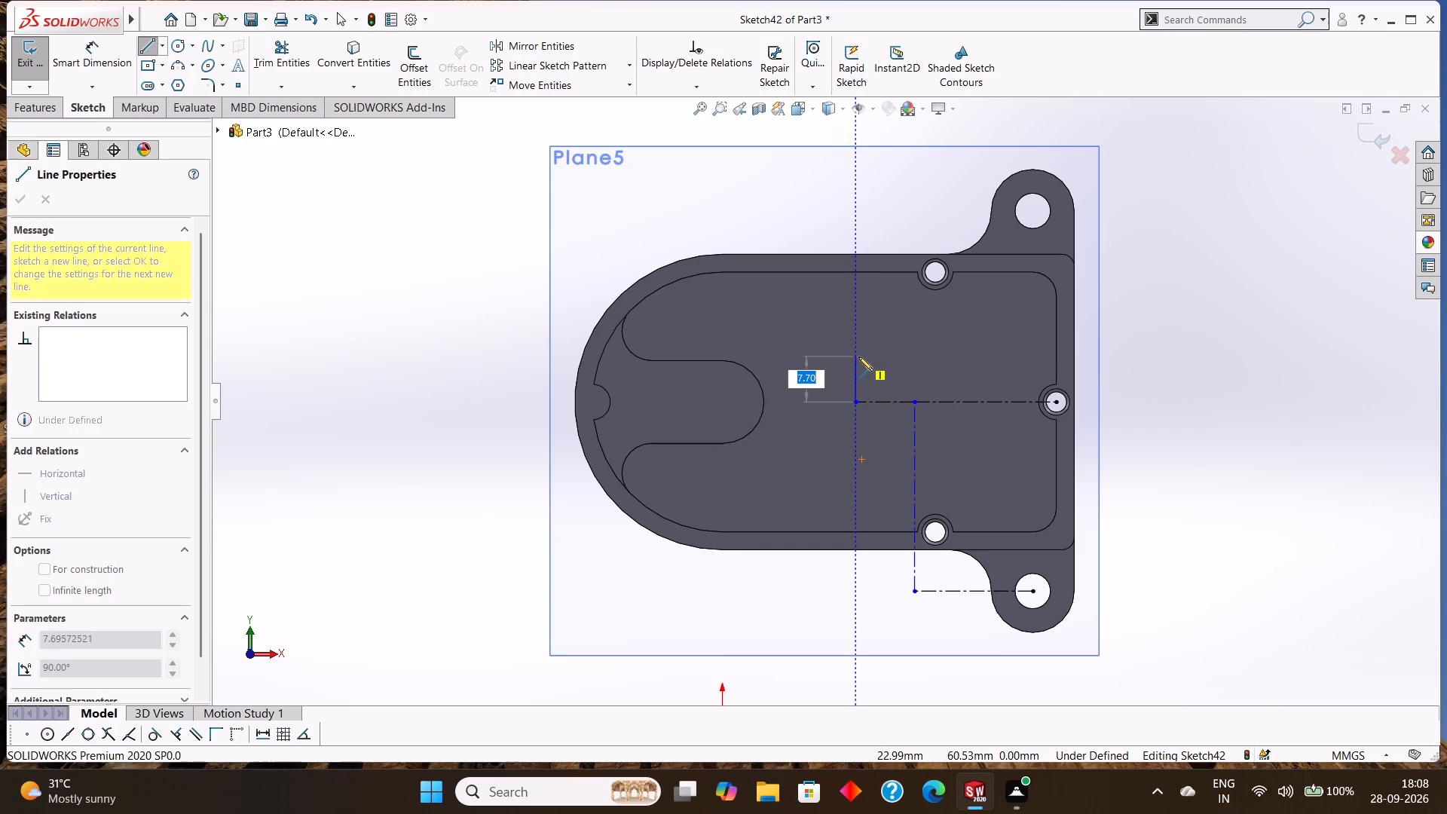
{"action": "key", "text": "7"}
{"action": "key", "text": "Return"}
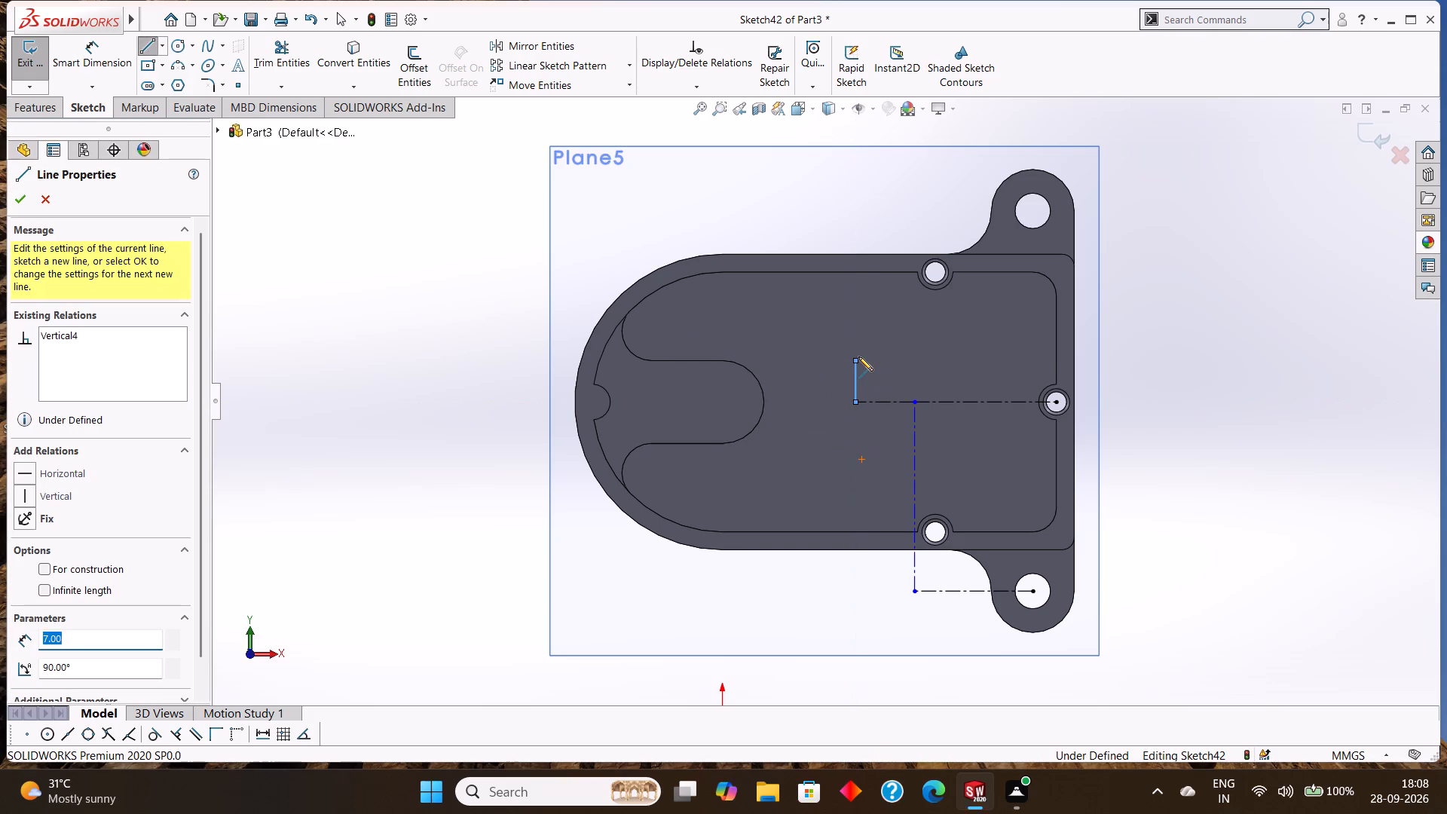
{"action": "right_click", "coordinate": [910, 338]}
{"action": "left_click", "coordinate": [947, 350]}
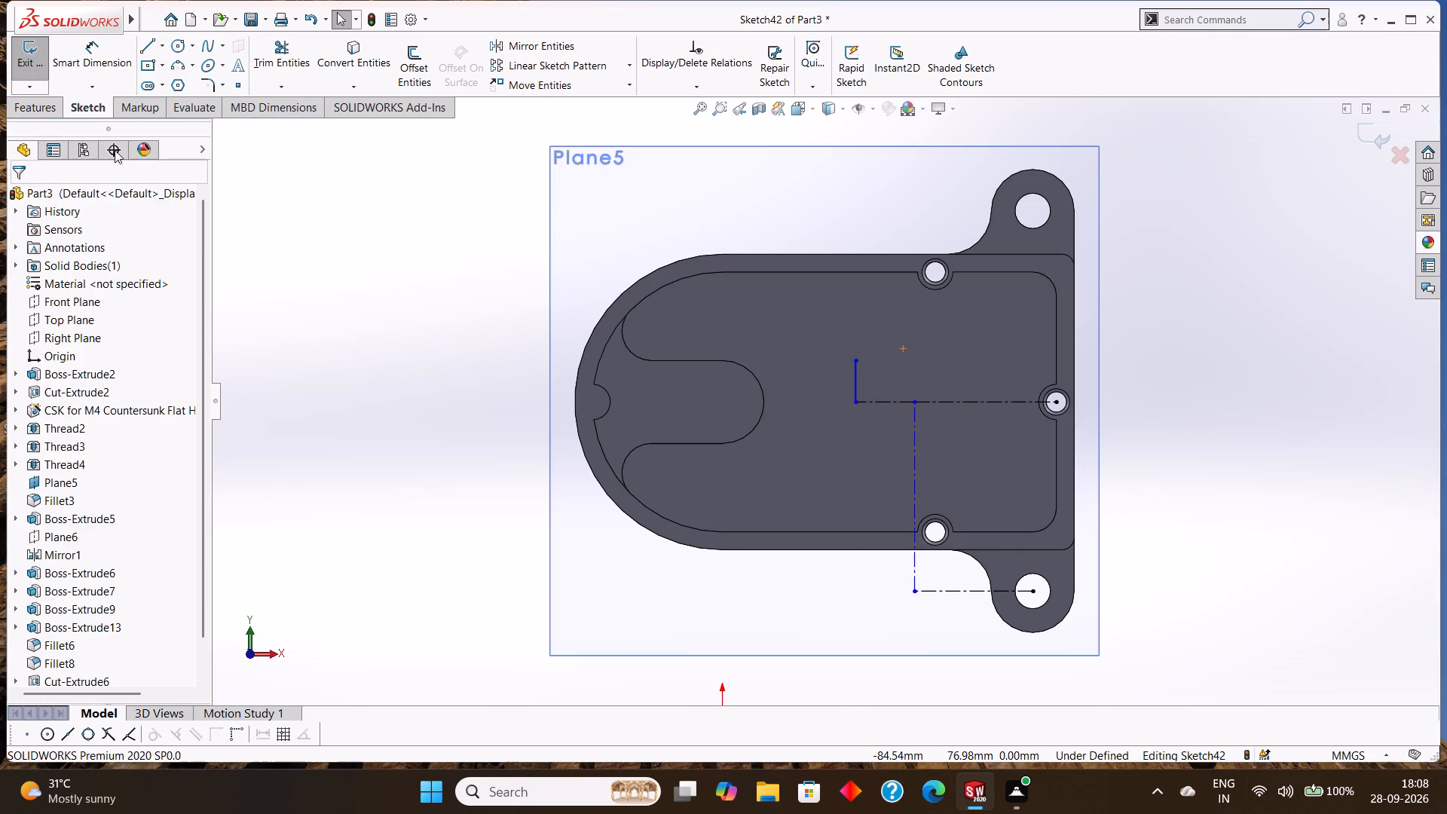
{"action": "left_click", "coordinate": [146, 40]}
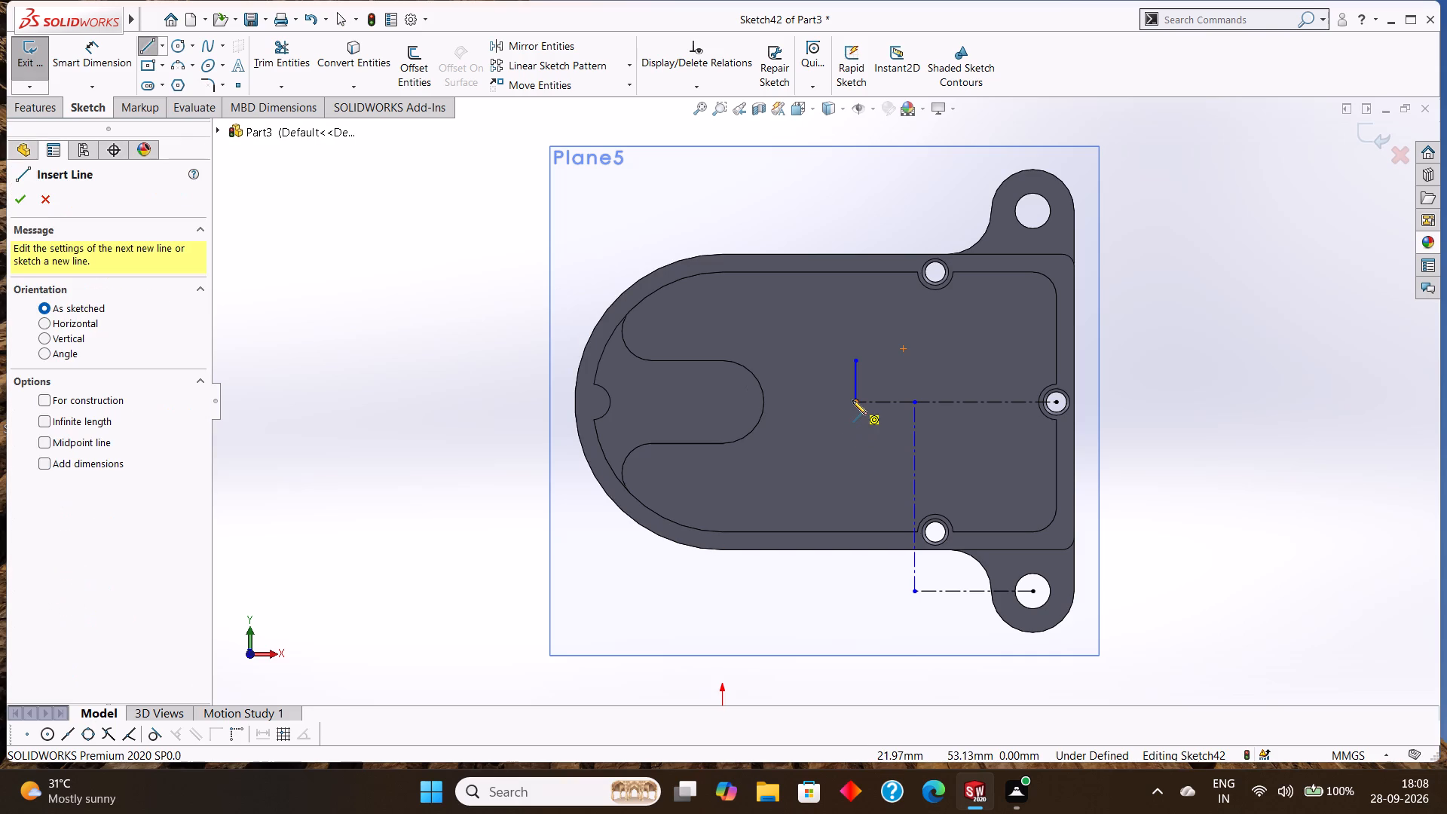
{"action": "left_click", "coordinate": [855, 402]}
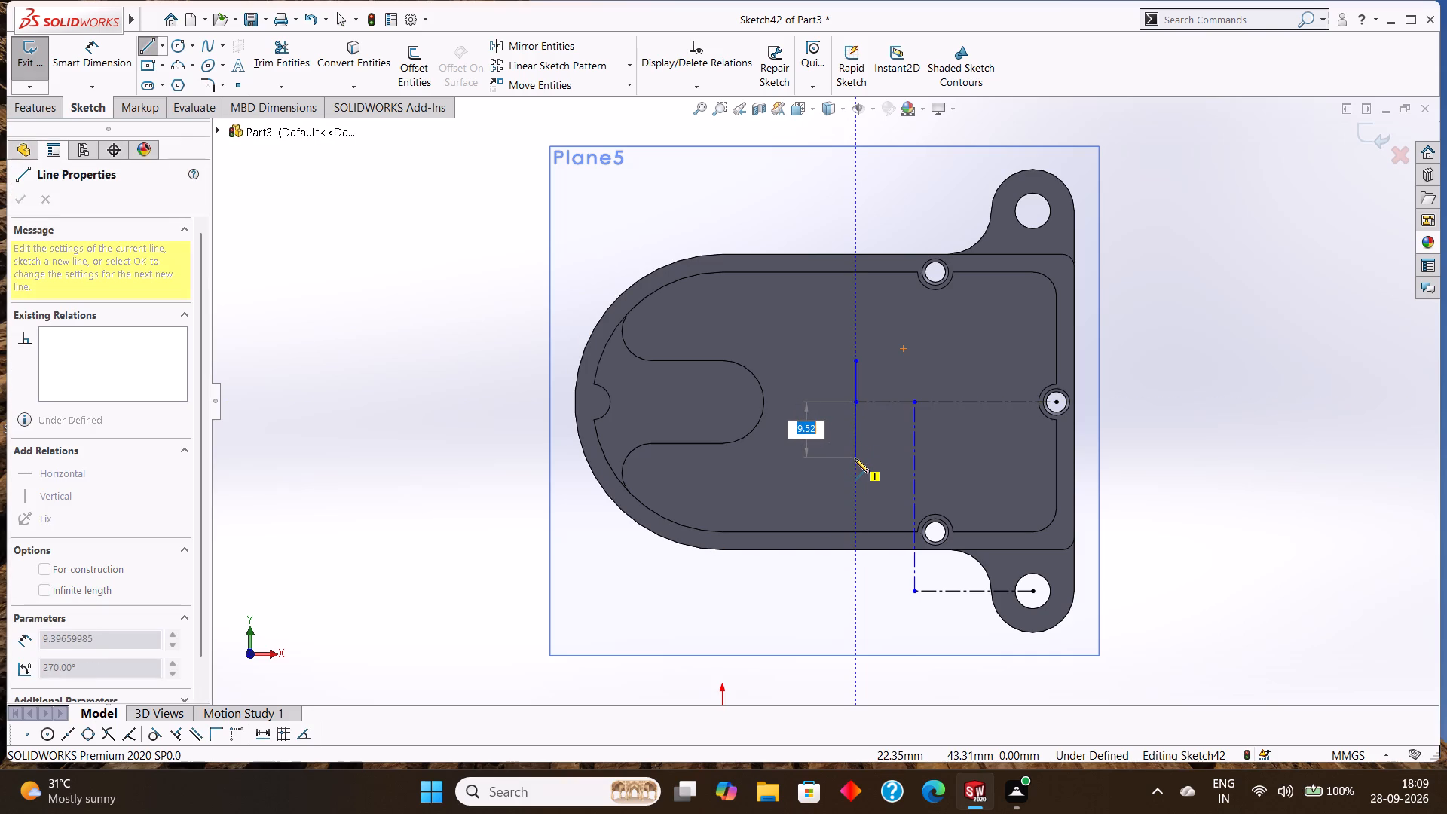
{"action": "key", "text": "7"}
{"action": "key", "text": "Return"}
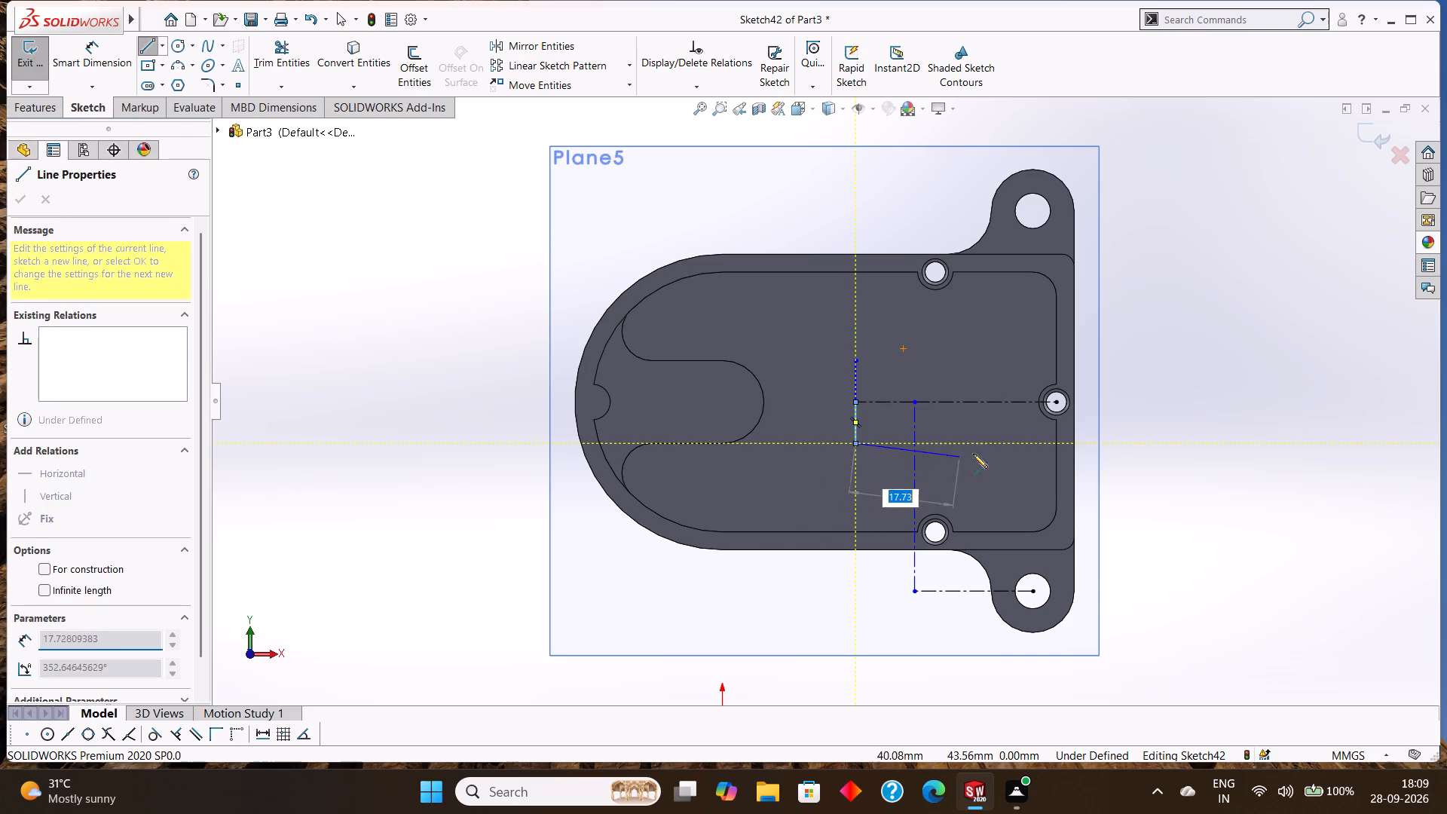
Sketch two parallel horizontal lines, about 34 mm long, from the outer ends of the vertical lines to the cavity's square end wall.
{"action": "left_click", "coordinate": [1056, 444]}
{"action": "right_click", "coordinate": [1019, 463]}
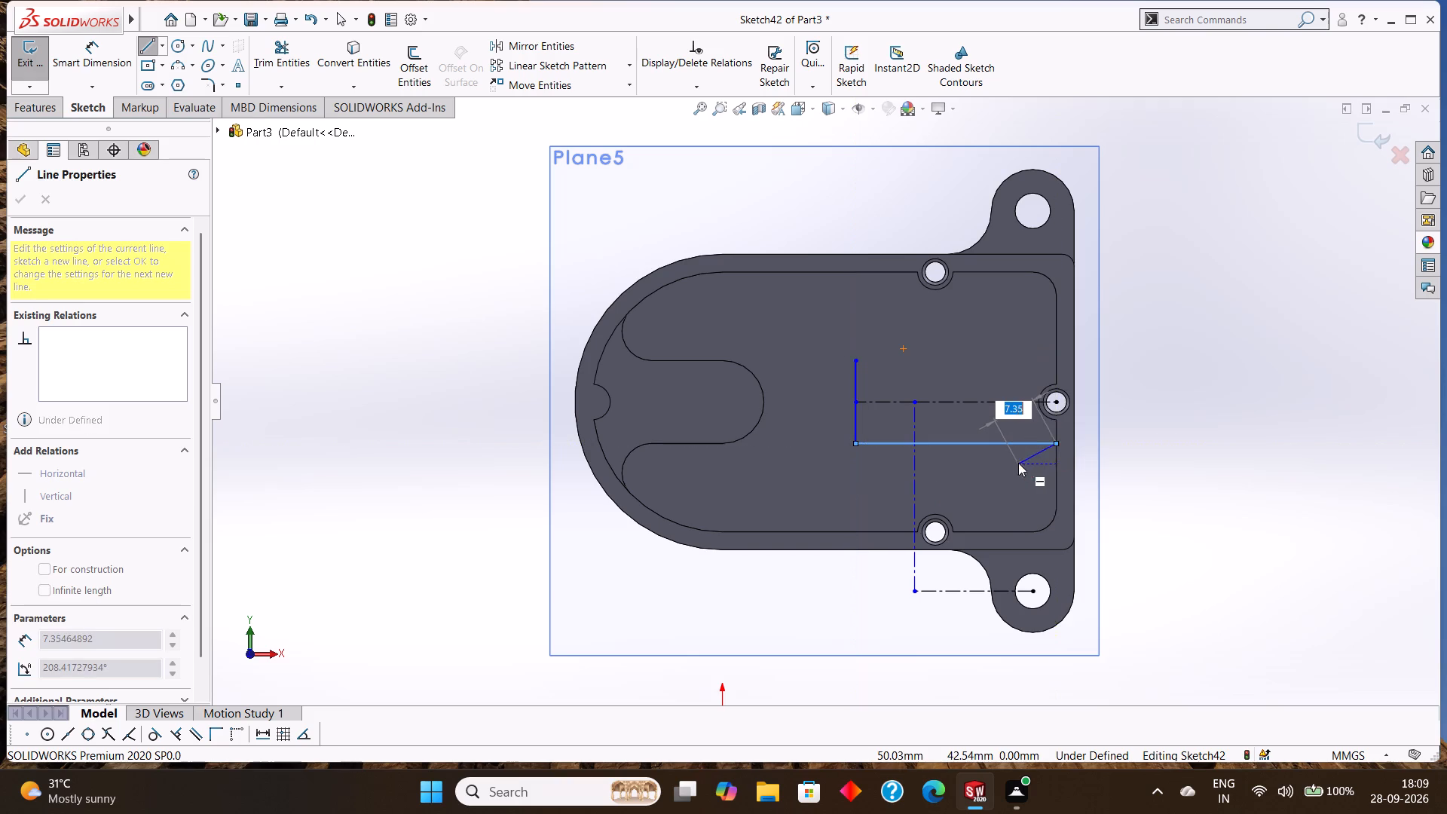
{"action": "left_click", "coordinate": [1042, 467]}
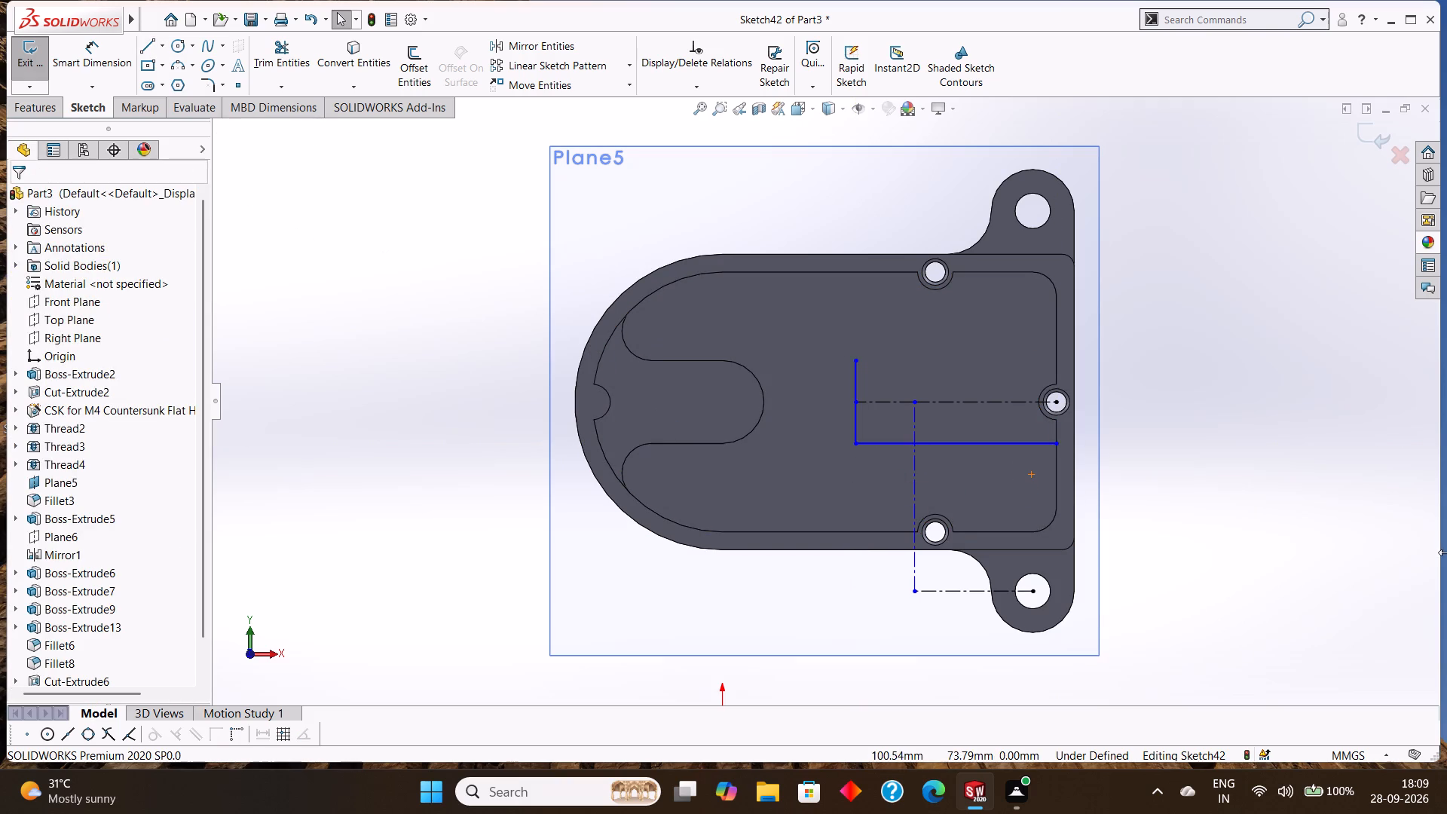
{"action": "left_click", "coordinate": [150, 40]}
{"action": "left_click", "coordinate": [858, 359]}
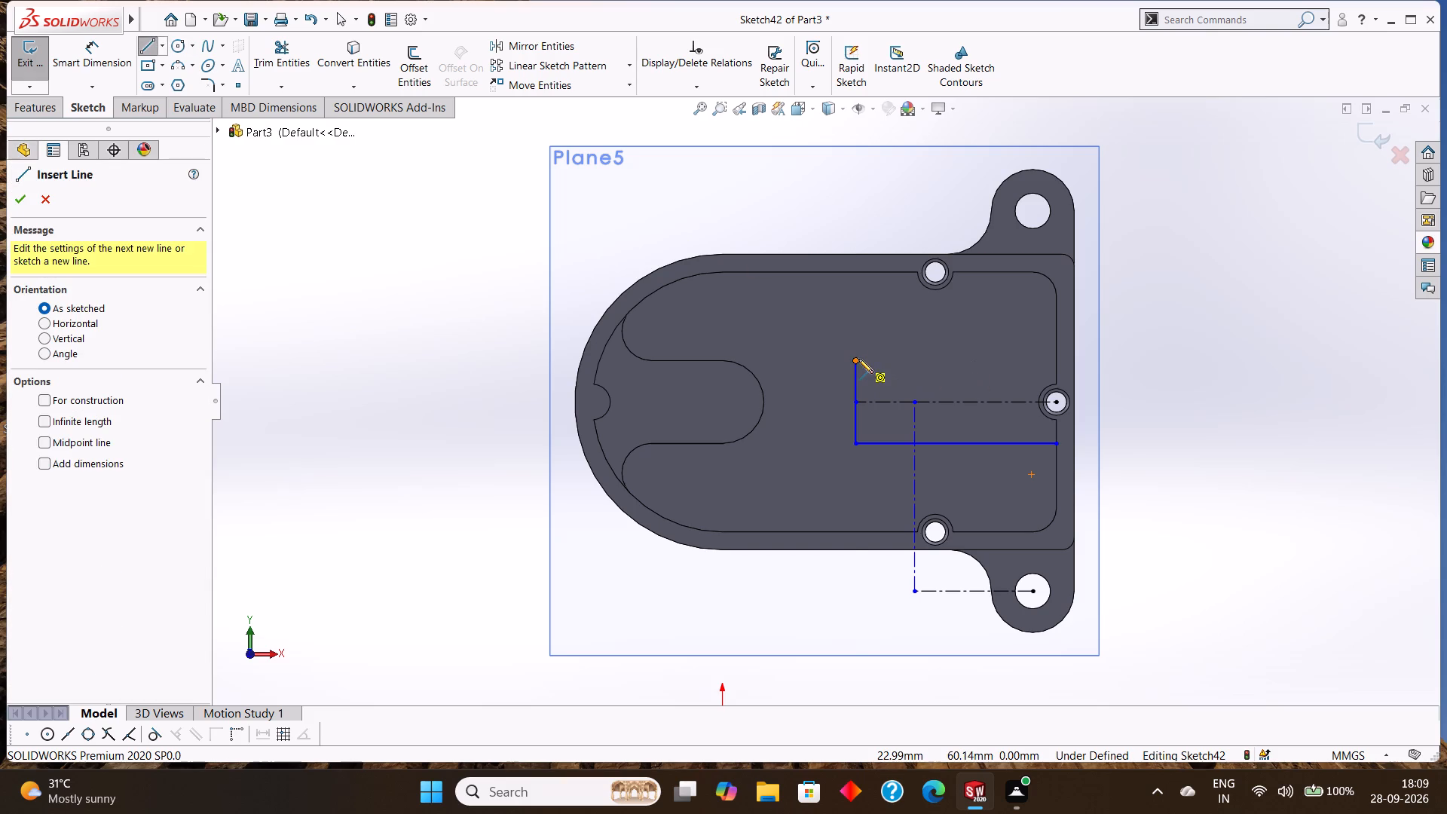
{"action": "left_click", "coordinate": [1054, 362]}
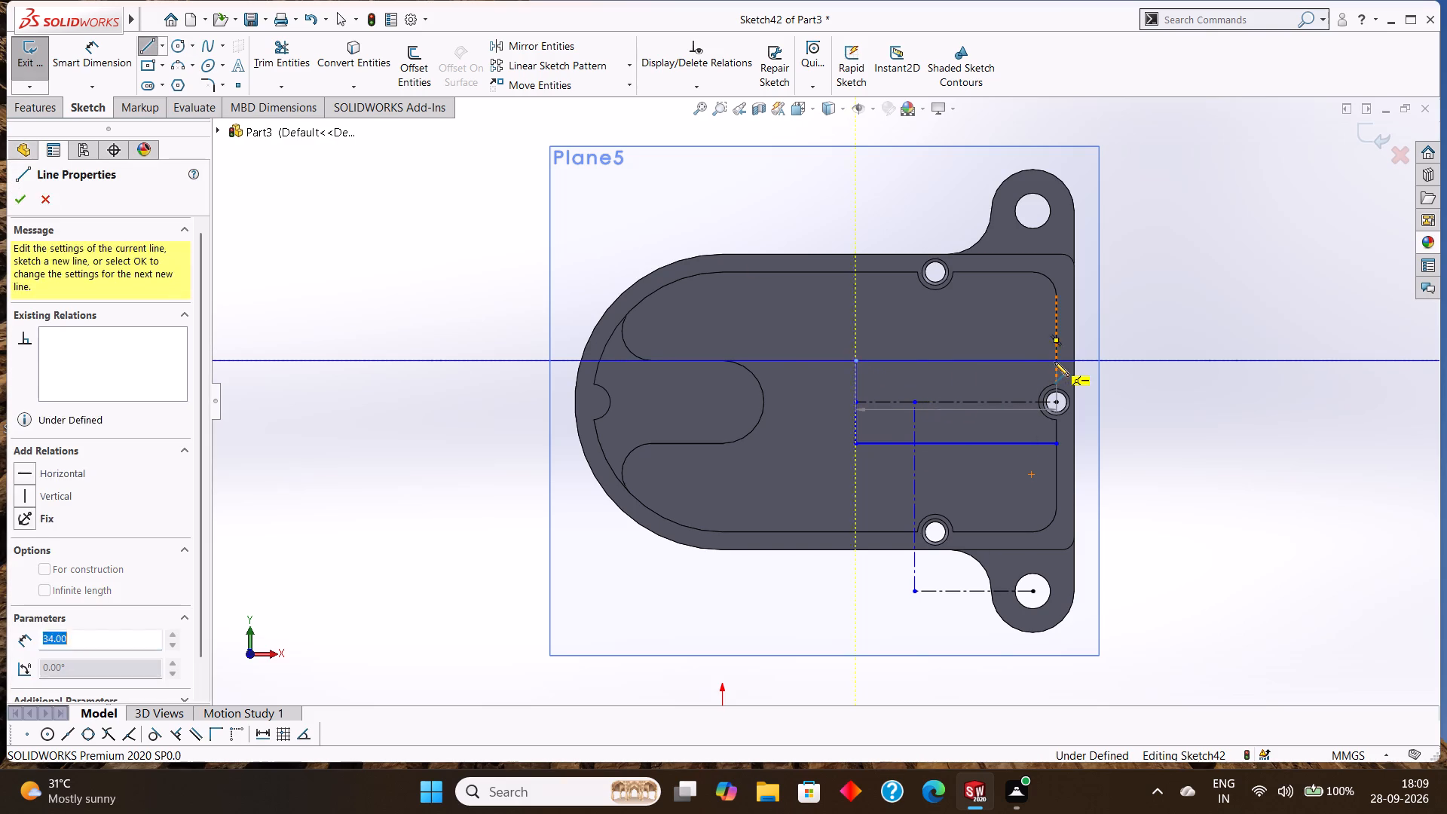
{"action": "right_click", "coordinate": [1006, 311]}
{"action": "left_click", "coordinate": [1042, 321]}
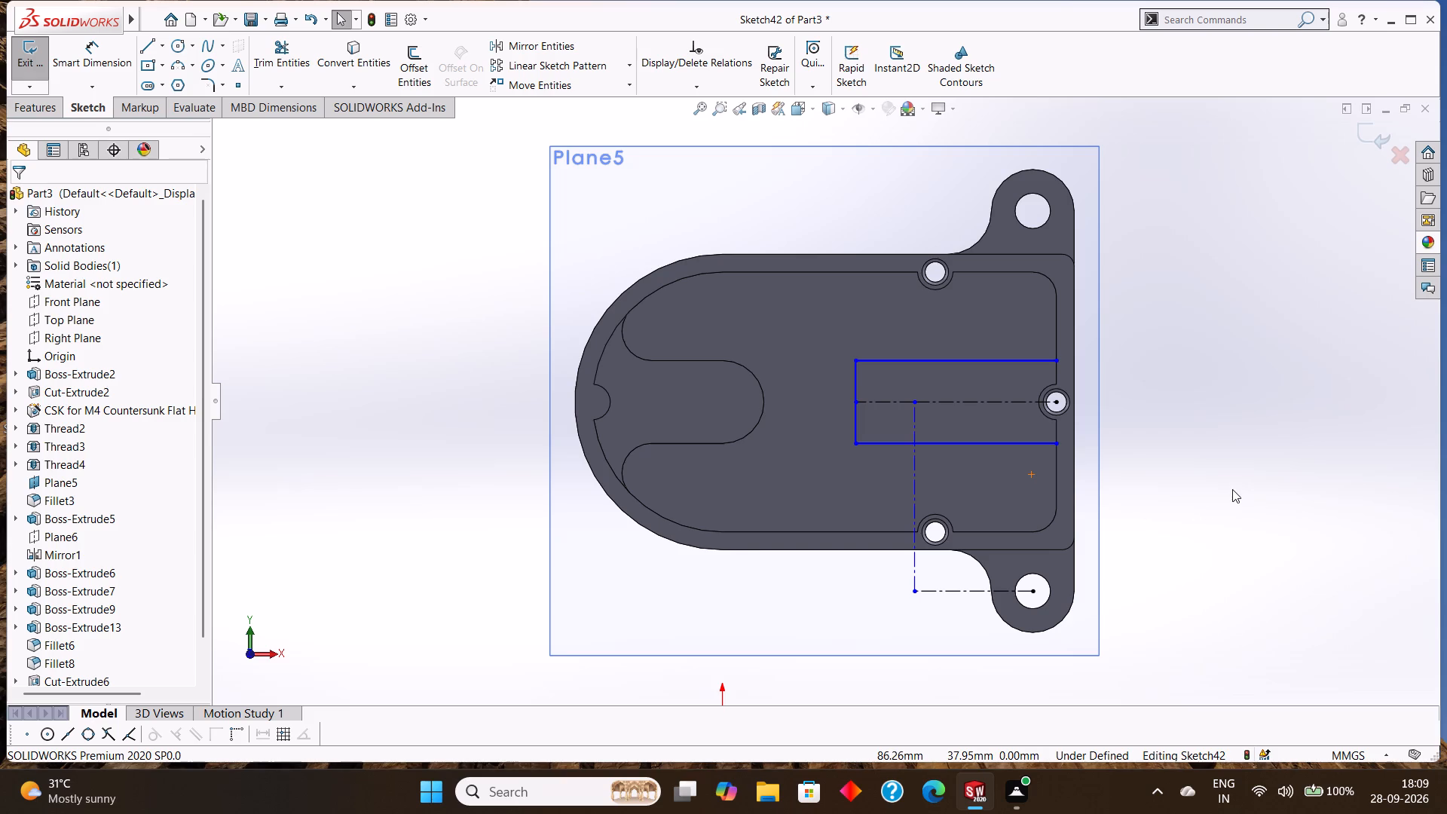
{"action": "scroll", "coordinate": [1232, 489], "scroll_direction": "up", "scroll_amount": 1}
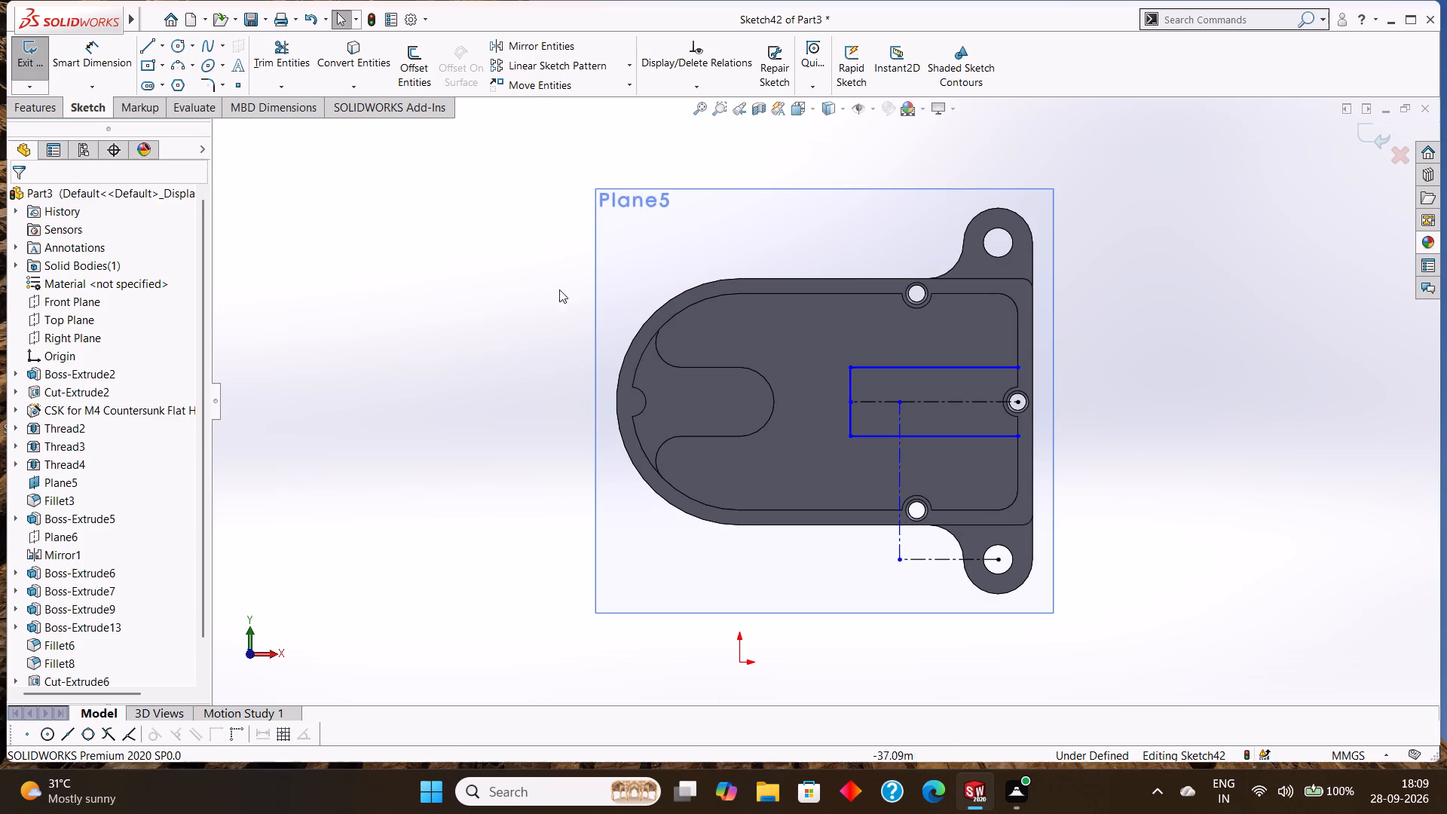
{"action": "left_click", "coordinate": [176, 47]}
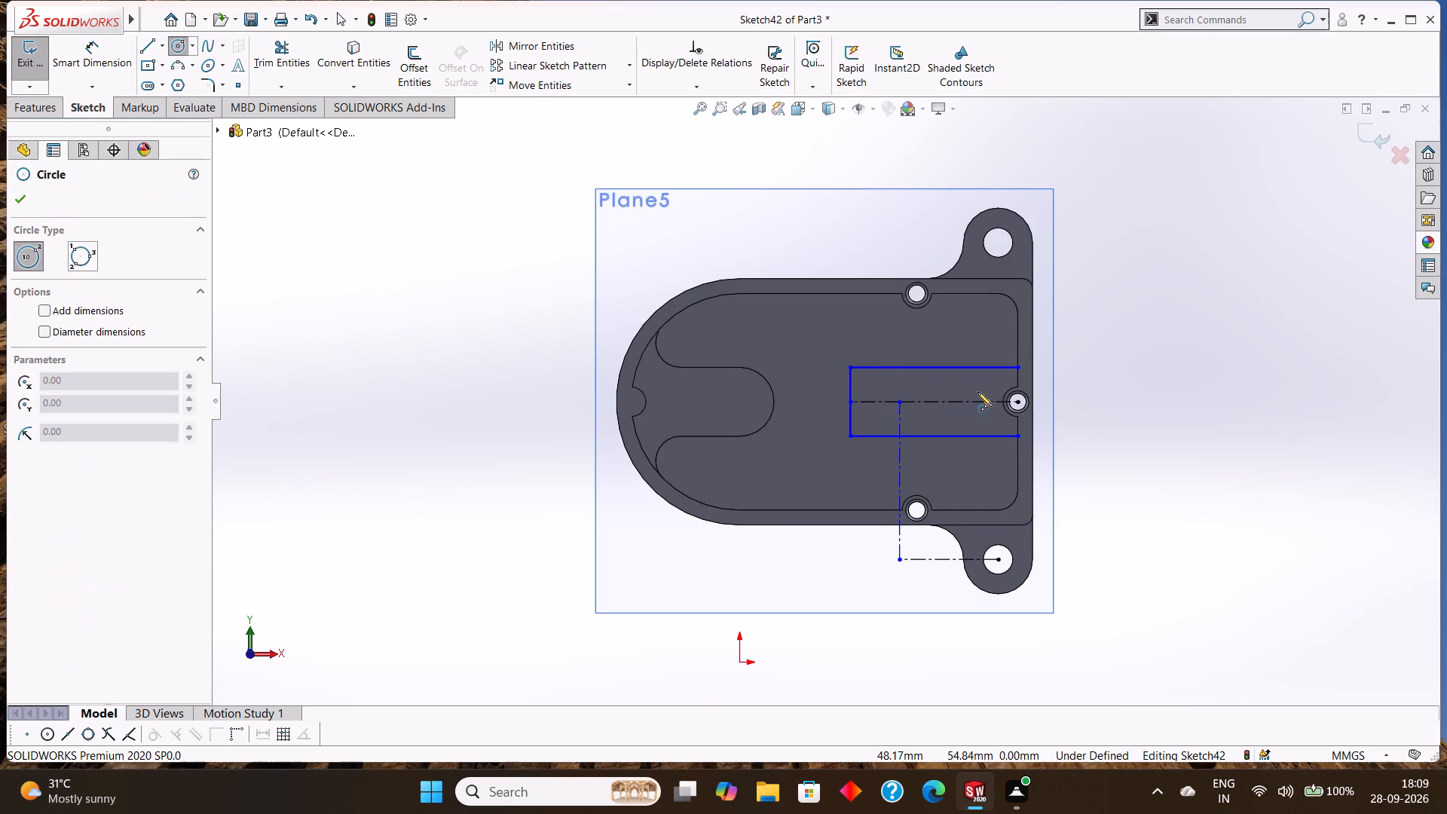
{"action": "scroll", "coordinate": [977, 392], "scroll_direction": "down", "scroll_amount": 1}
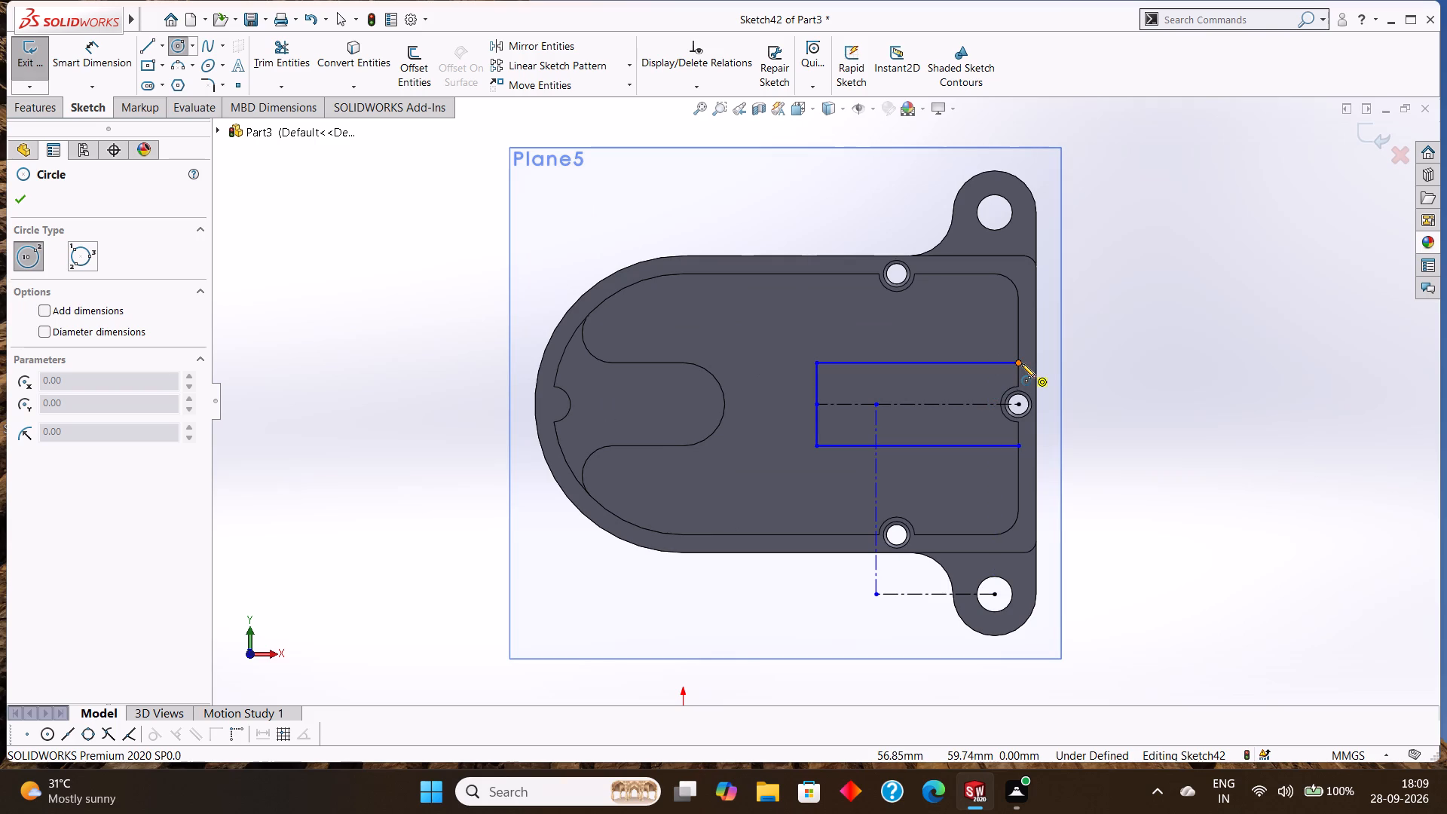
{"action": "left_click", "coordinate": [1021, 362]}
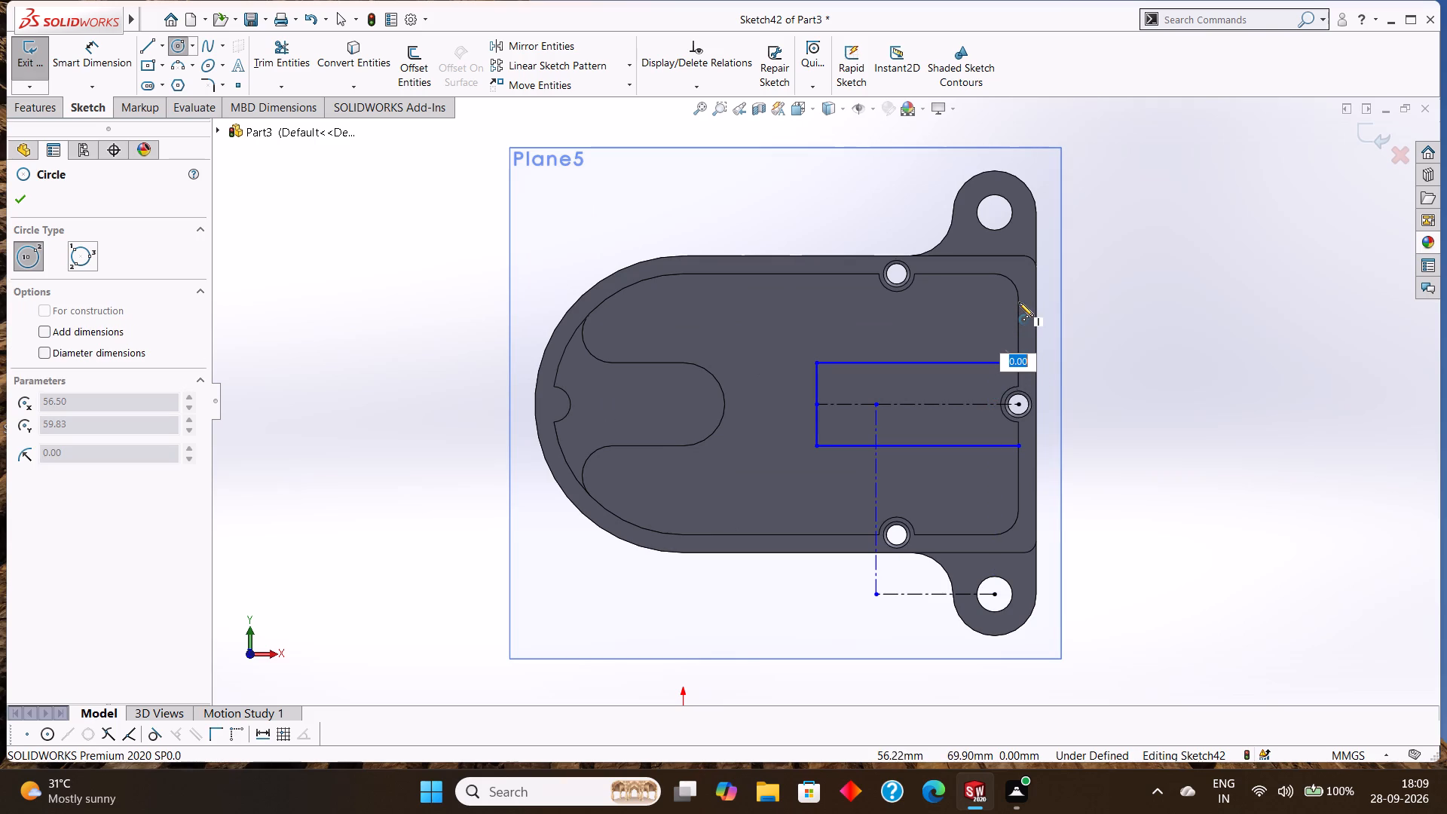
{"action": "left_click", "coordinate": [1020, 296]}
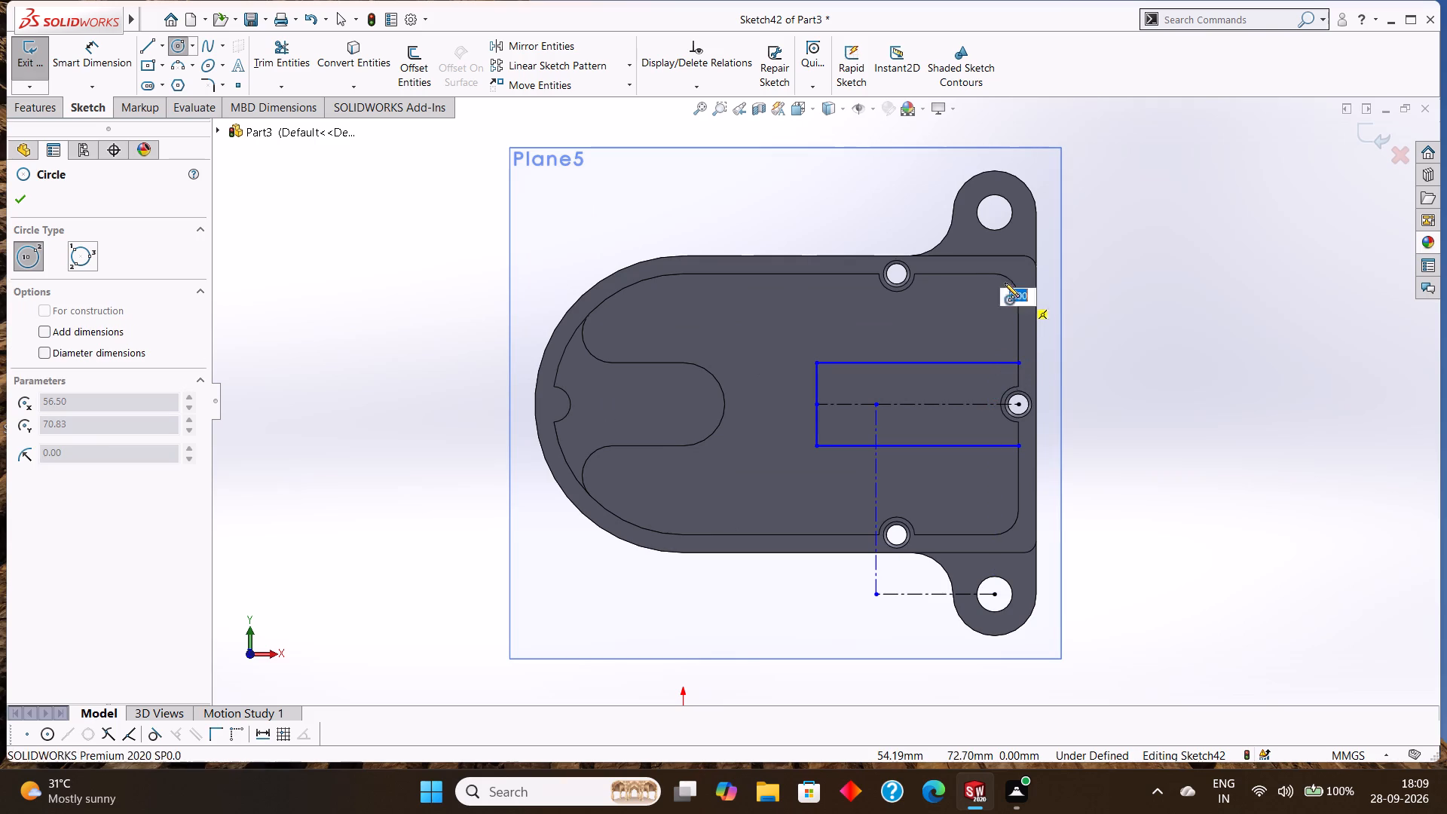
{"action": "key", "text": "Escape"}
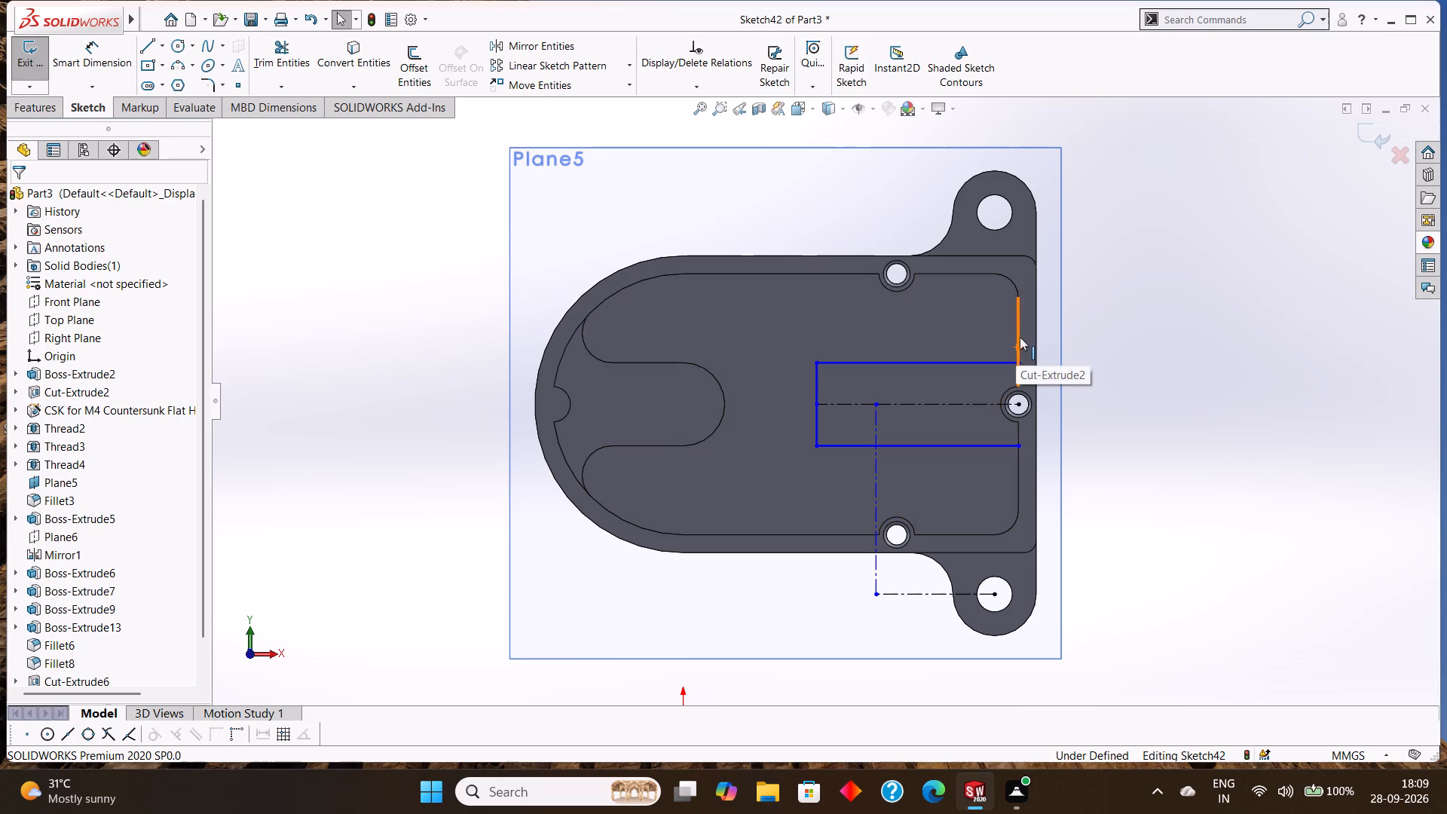
Examine how the open end of the rectangular sketch meets the cavity's end wall and the middle screw boss.
{"action": "middle_click_drag", "start_coordinate": [1146, 396], "coordinate": [1143, 347]}
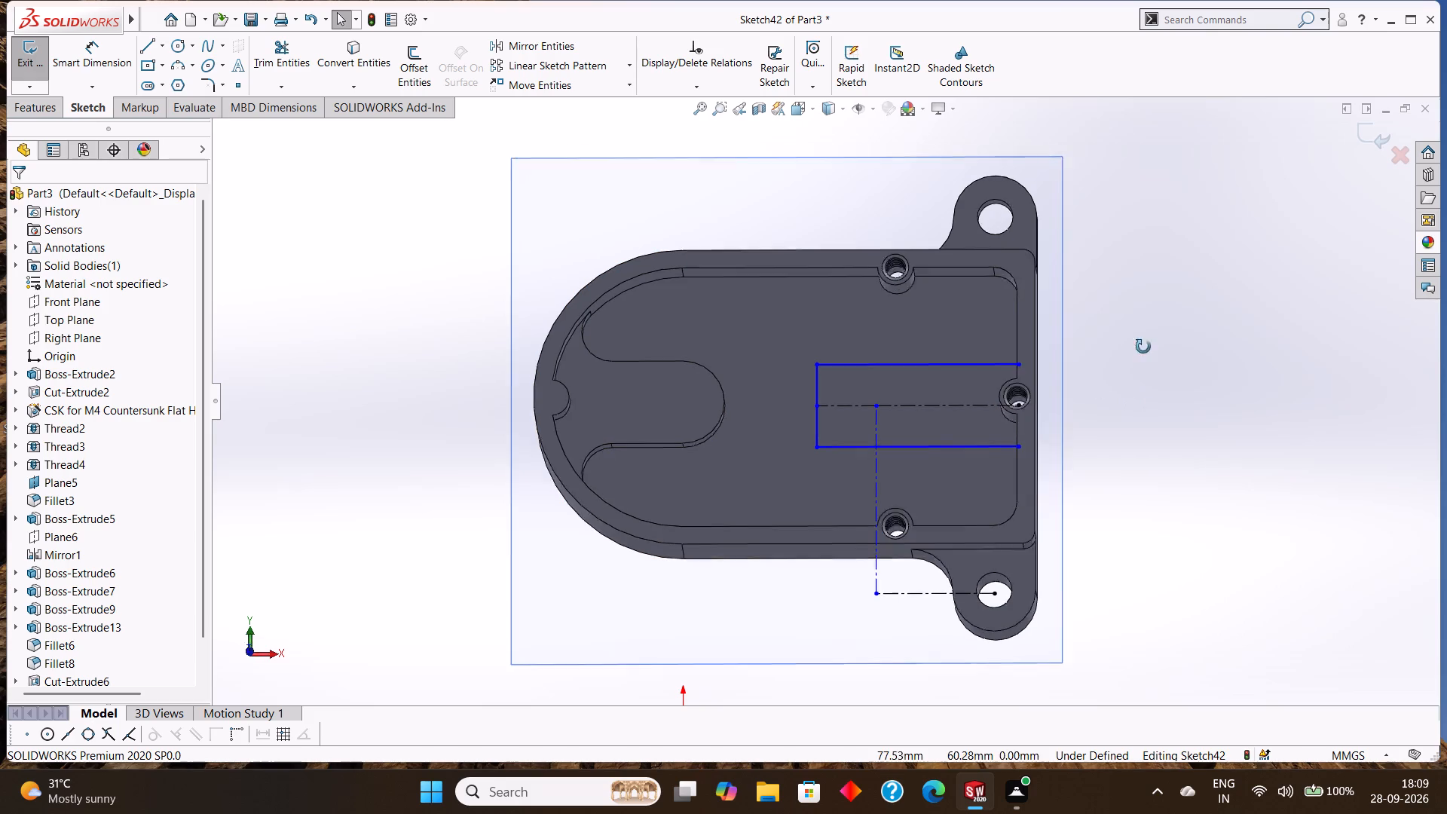
{"action": "middle_click_drag", "start_coordinate": [1143, 347], "coordinate": [1155, 339]}
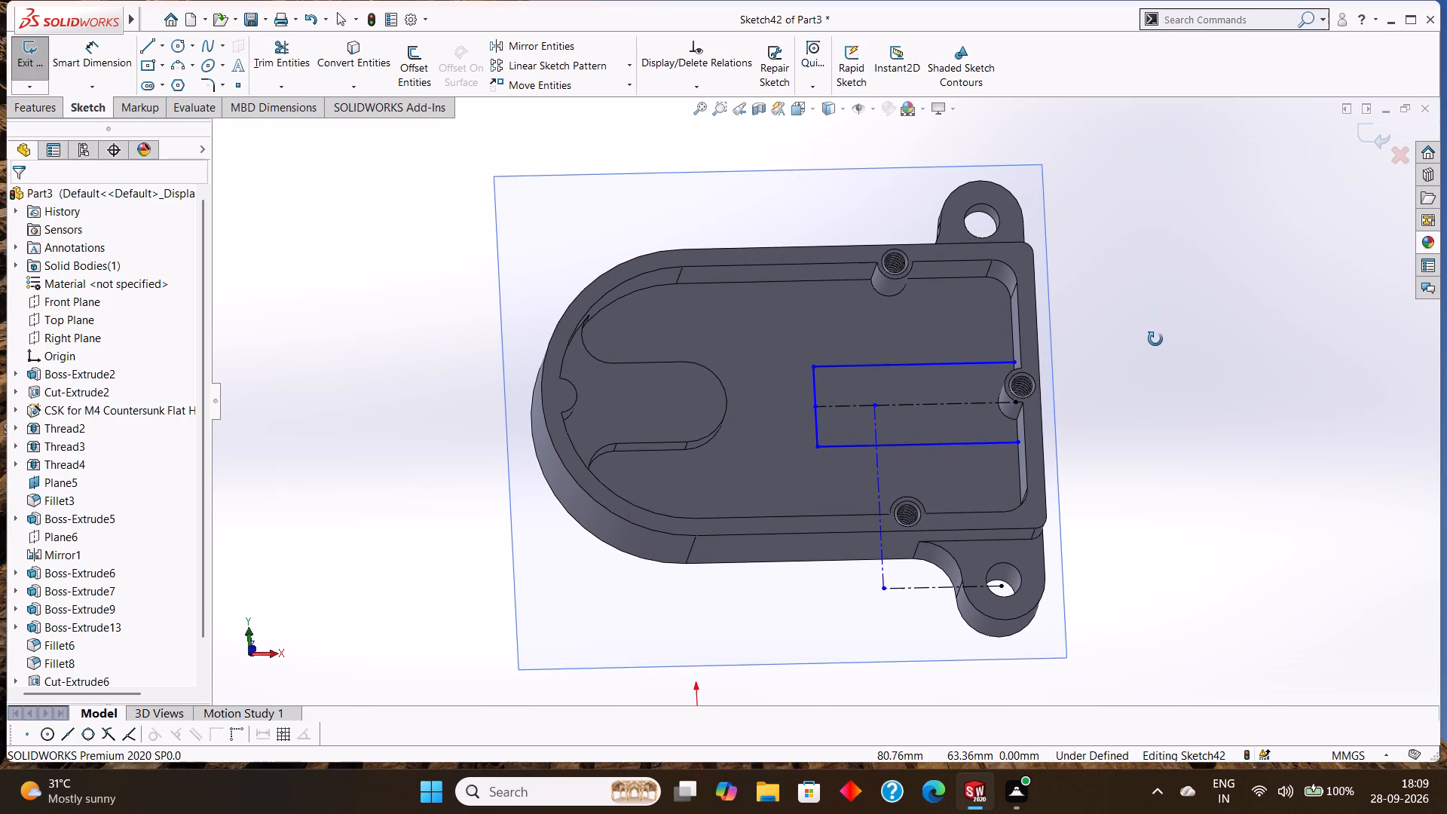
{"action": "middle_click_drag", "start_coordinate": [1155, 339], "coordinate": [1154, 339]}
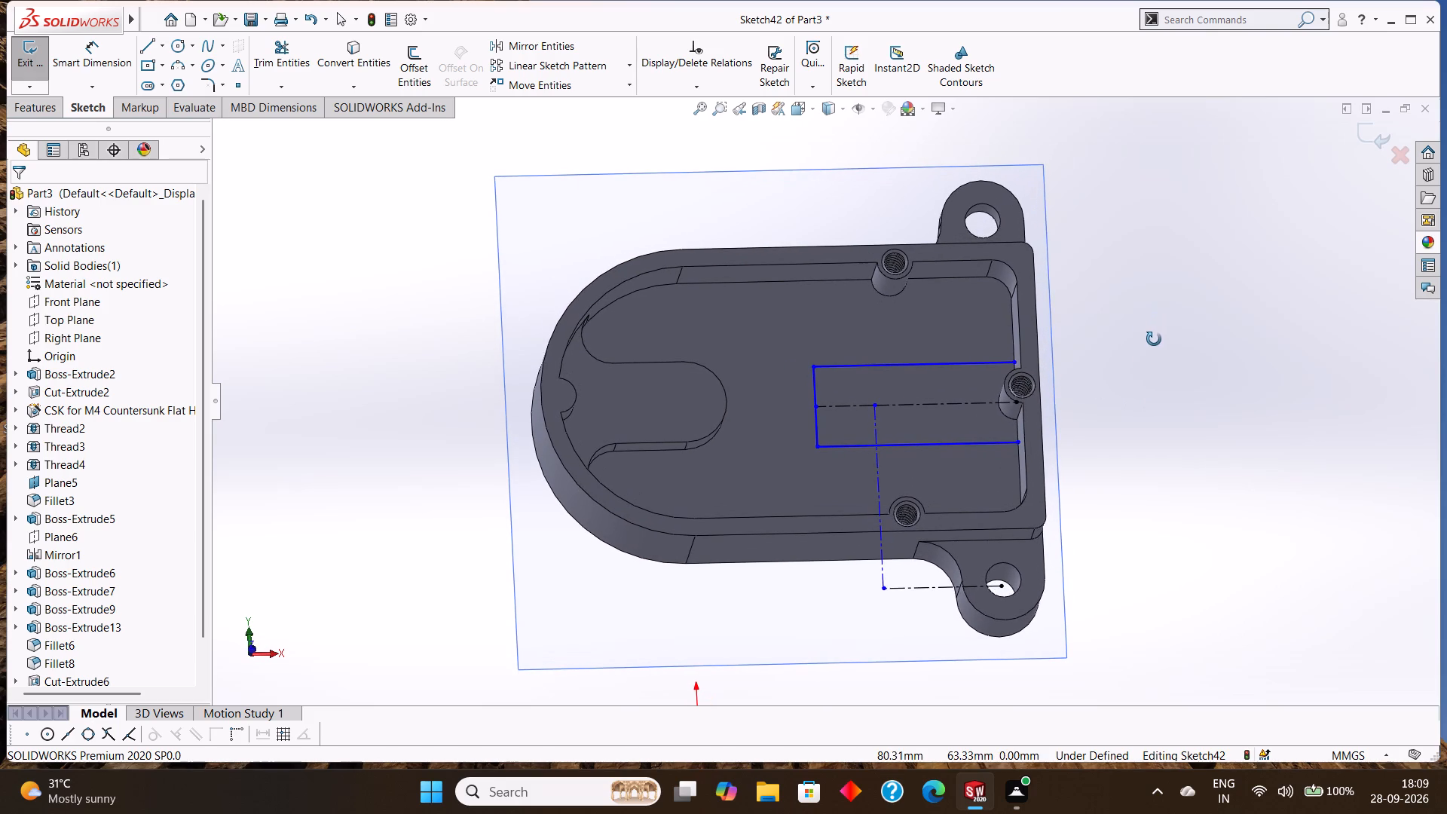
{"action": "middle_click_drag", "start_coordinate": [1154, 339], "coordinate": [1152, 337]}
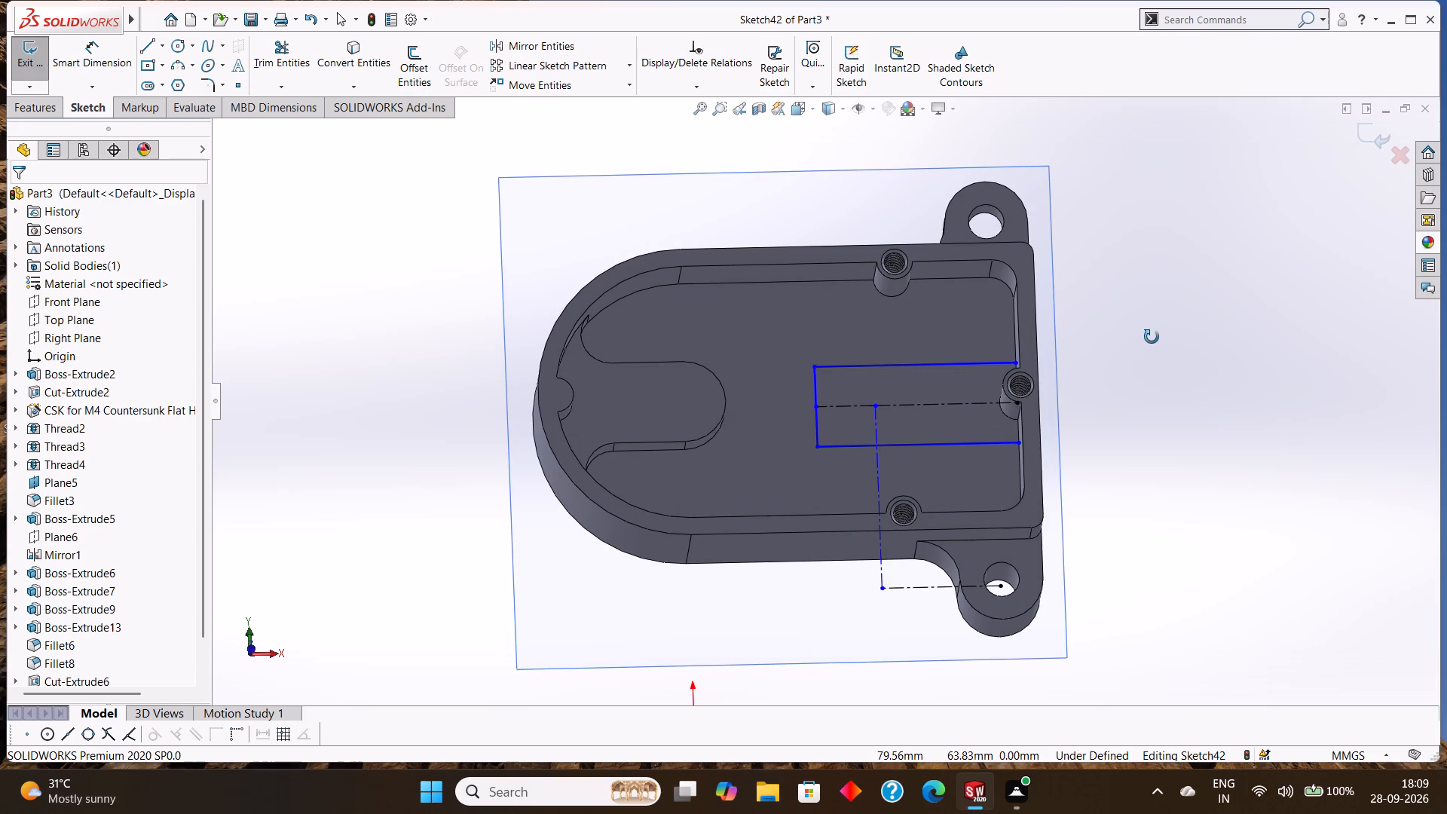
{"action": "middle_click_drag", "start_coordinate": [1152, 337], "coordinate": [1154, 336]}
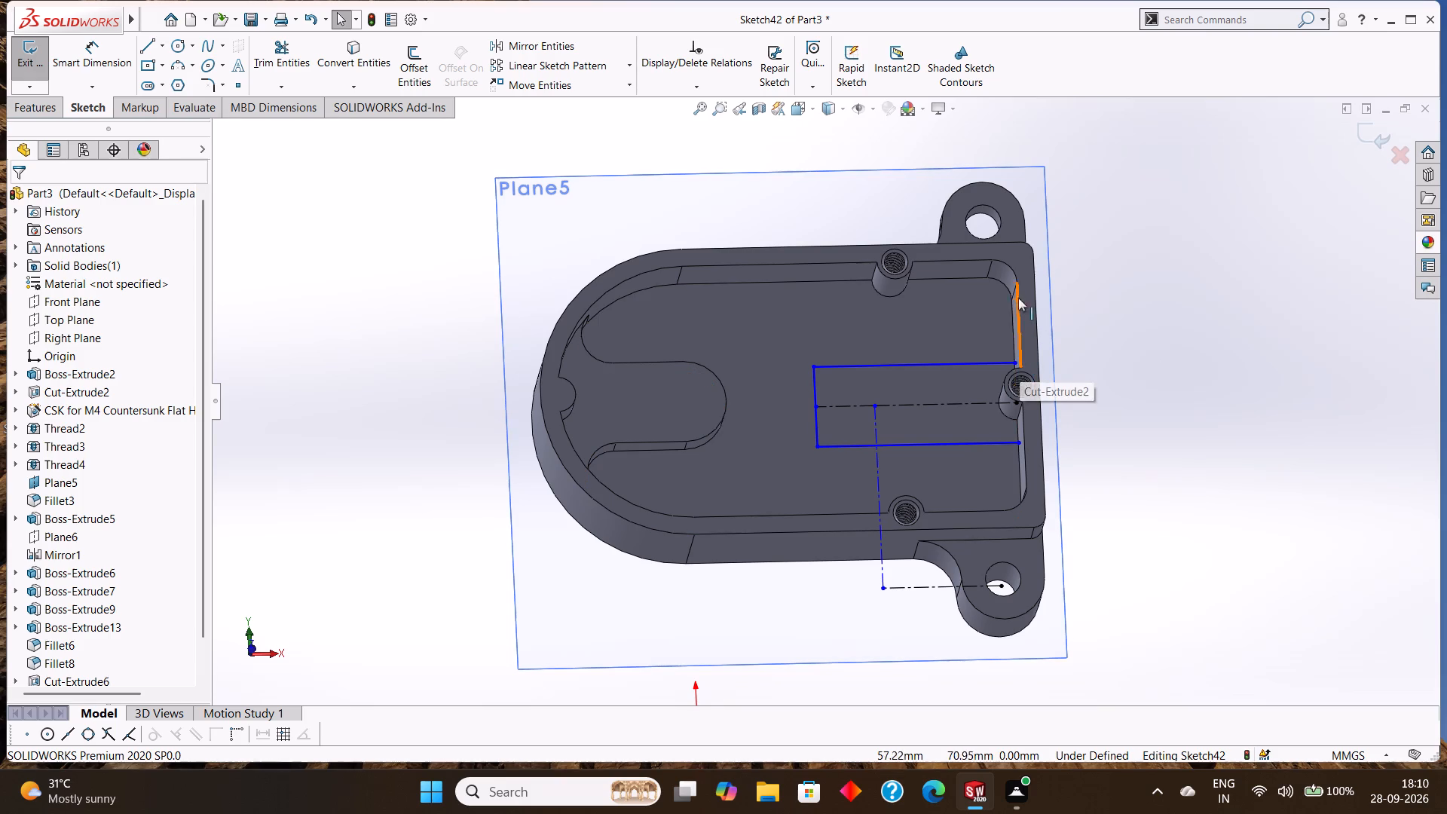
{"action": "left_click", "coordinate": [25, 106]}
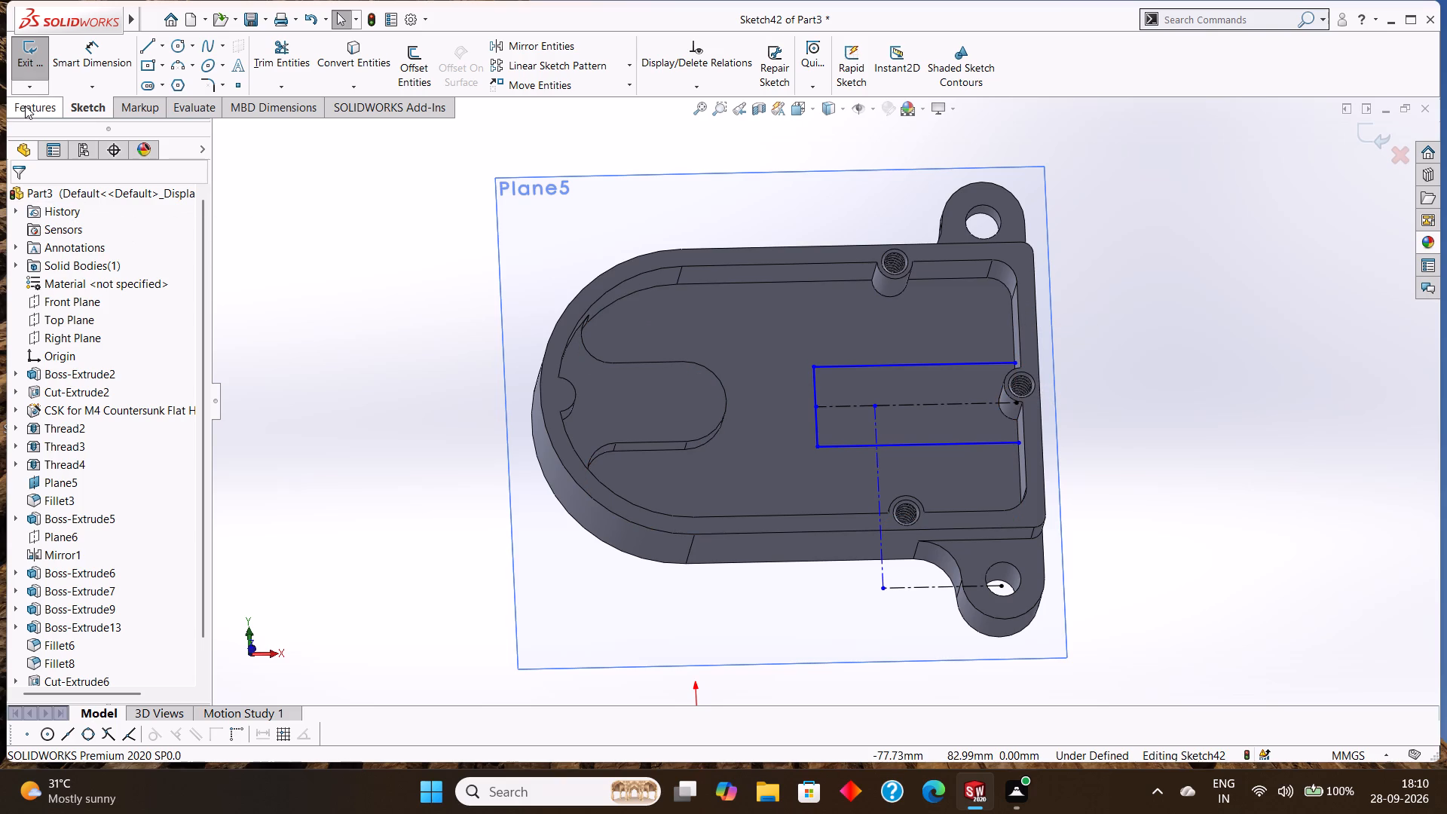
{"action": "right_click", "coordinate": [896, 310]}
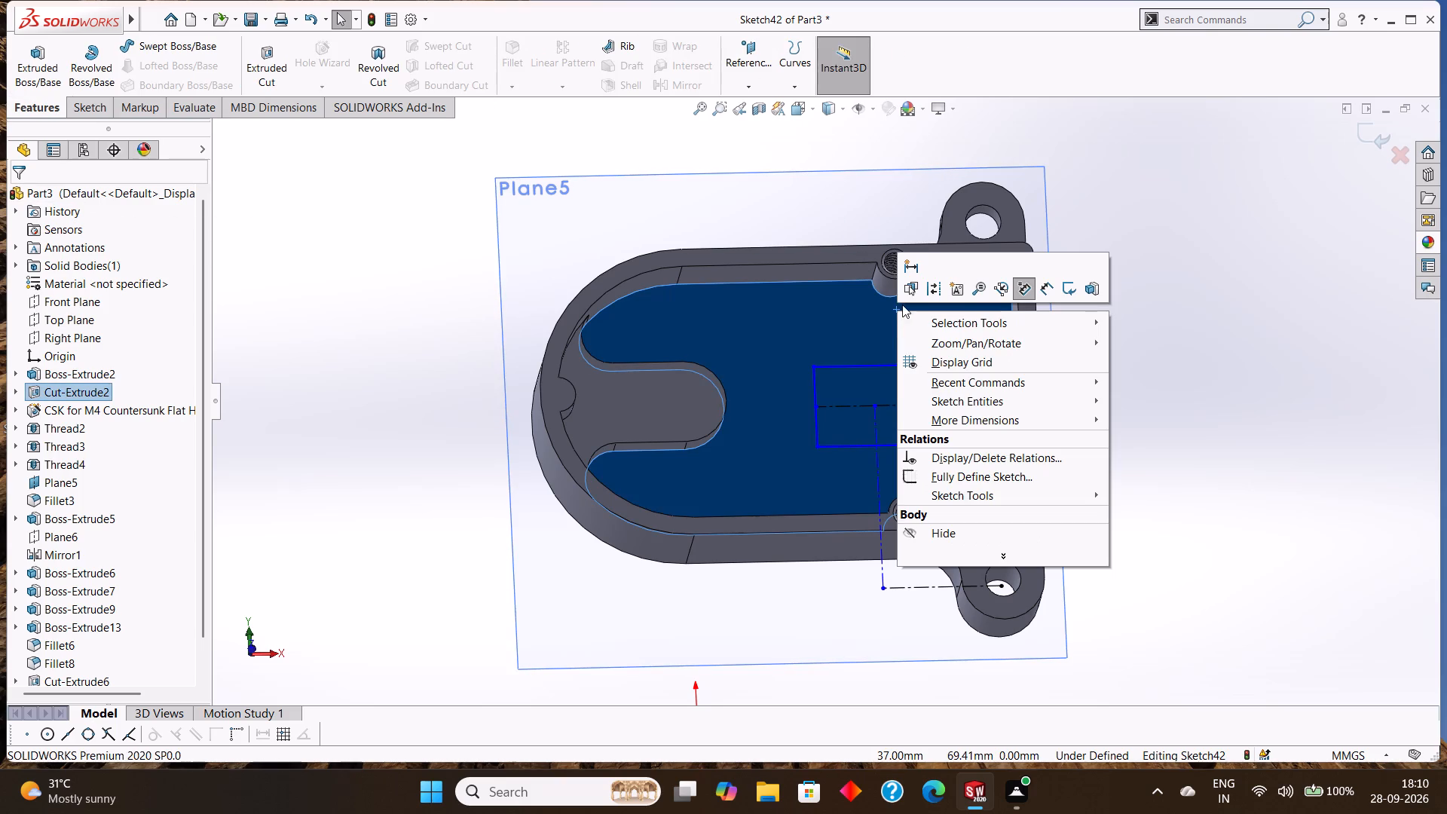
{"action": "key", "text": "ctrl+8"}
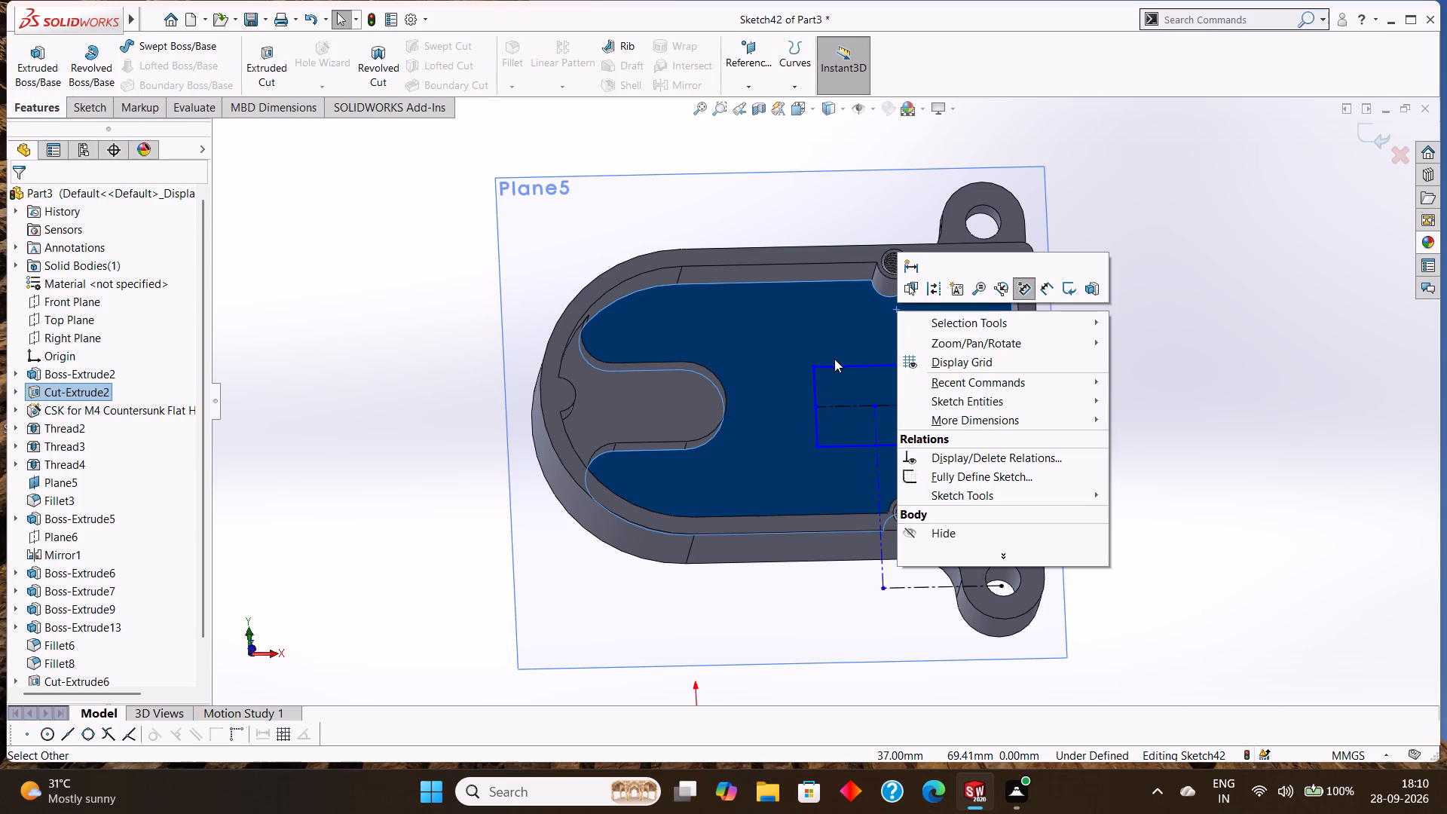
{"action": "key", "text": "Escape"}
{"action": "key", "text": "Escape"}
{"action": "left_click", "coordinate": [781, 328]}
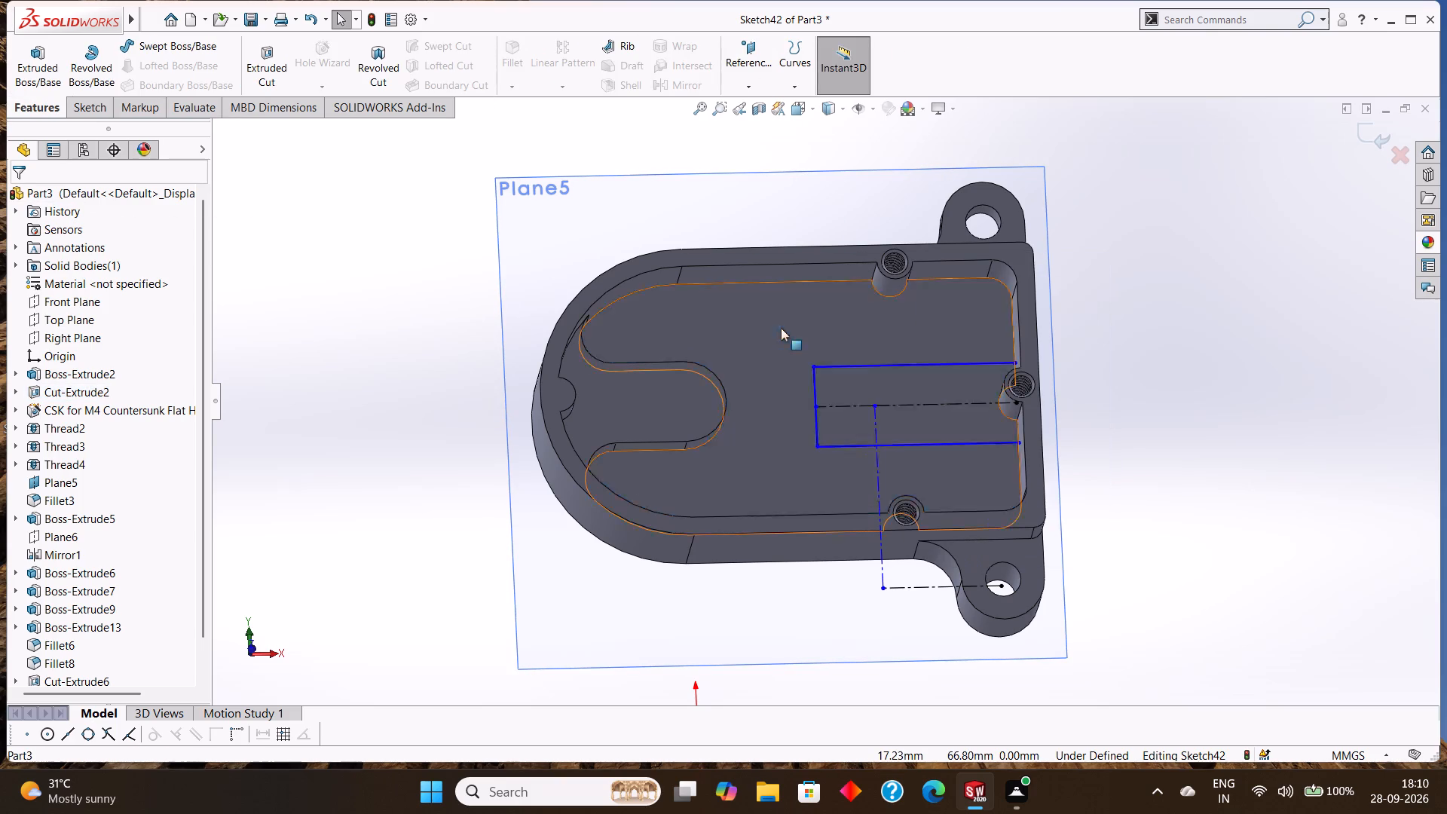
{"action": "key", "text": "ctrl+8"}
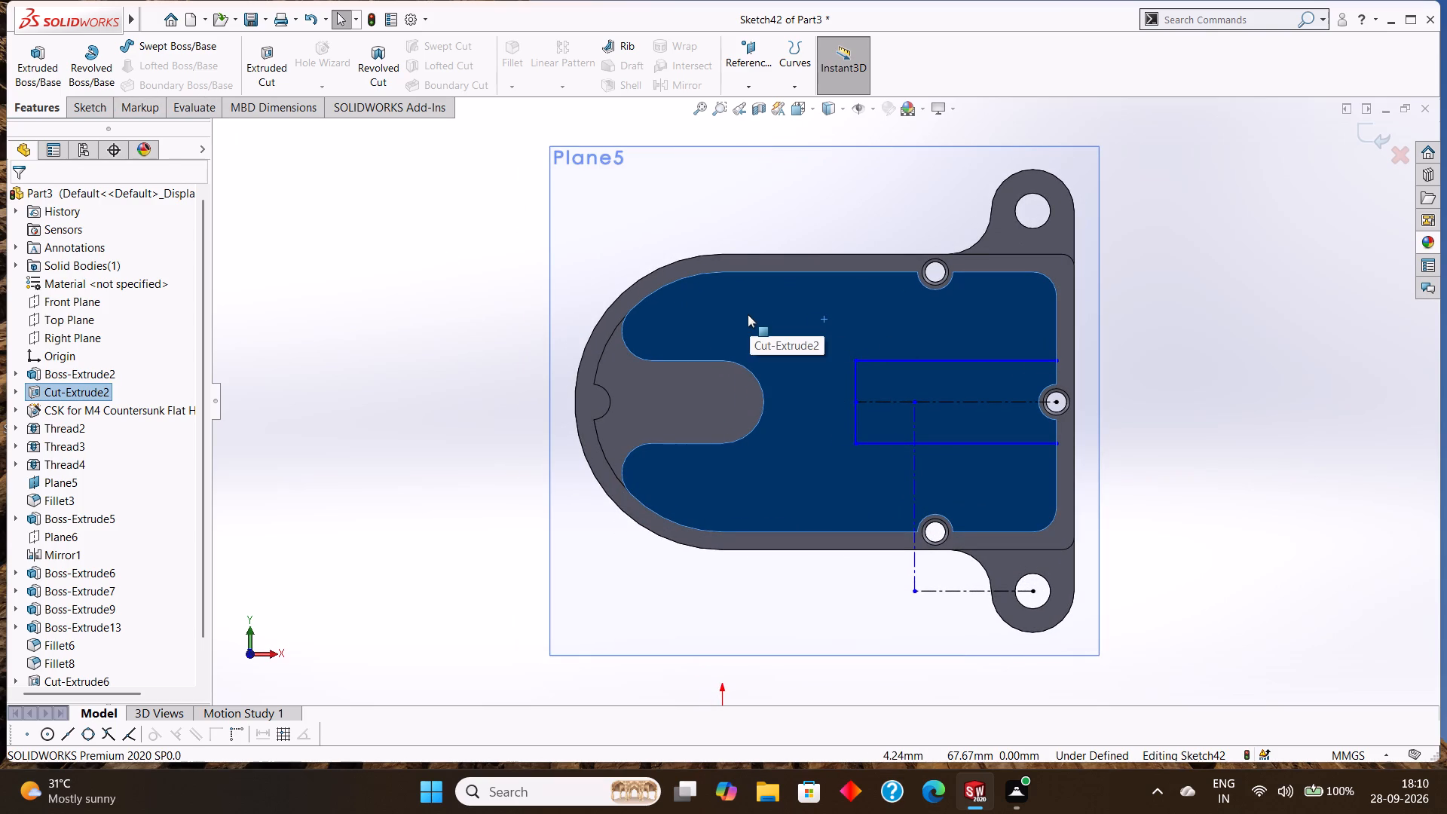
{"action": "key", "text": "Escape"}
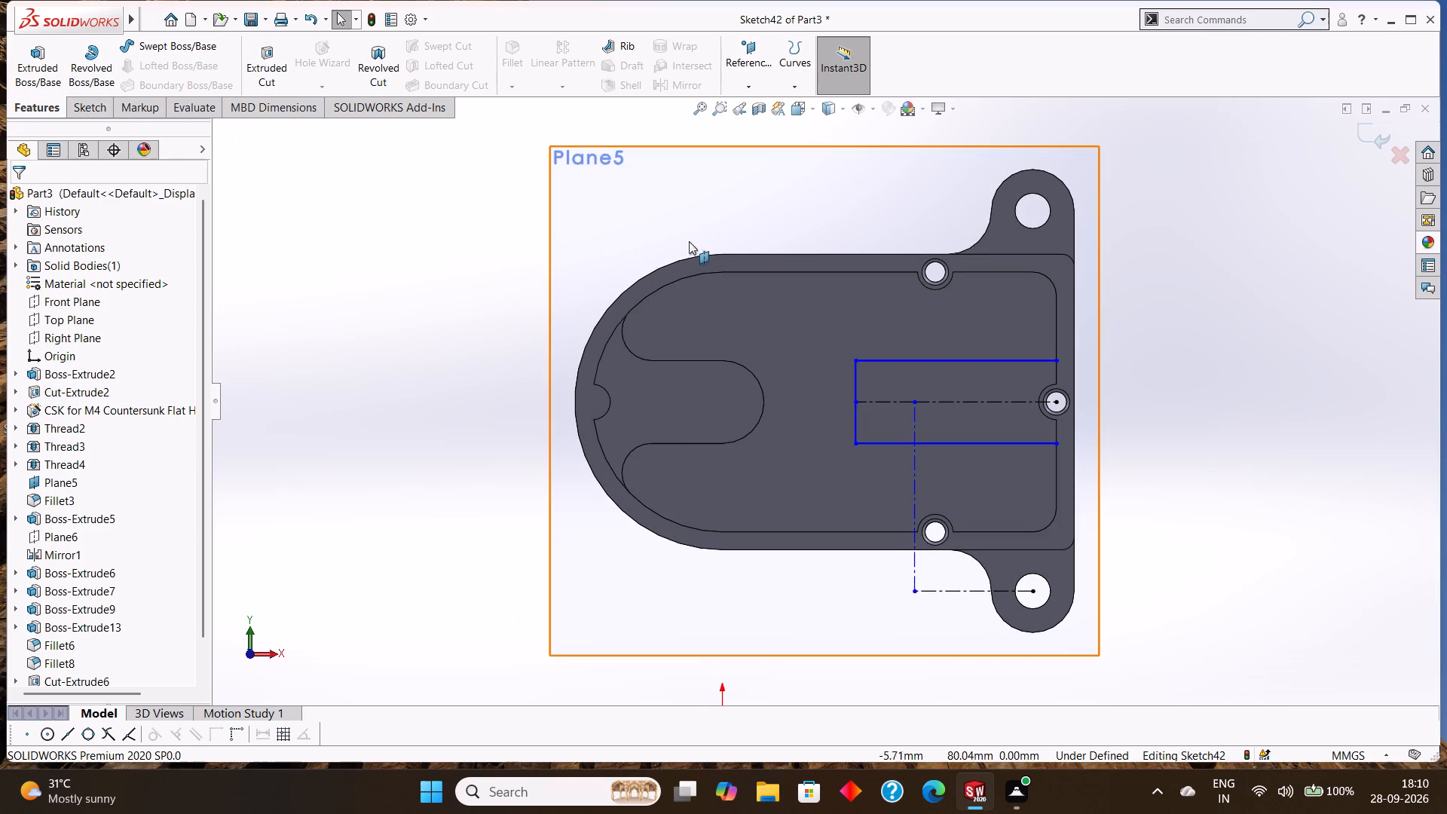
Sketch a vertical line from the end of the rectangle's upper line, upward along the cavity's square end wall.
{"action": "left_click", "coordinate": [88, 107]}
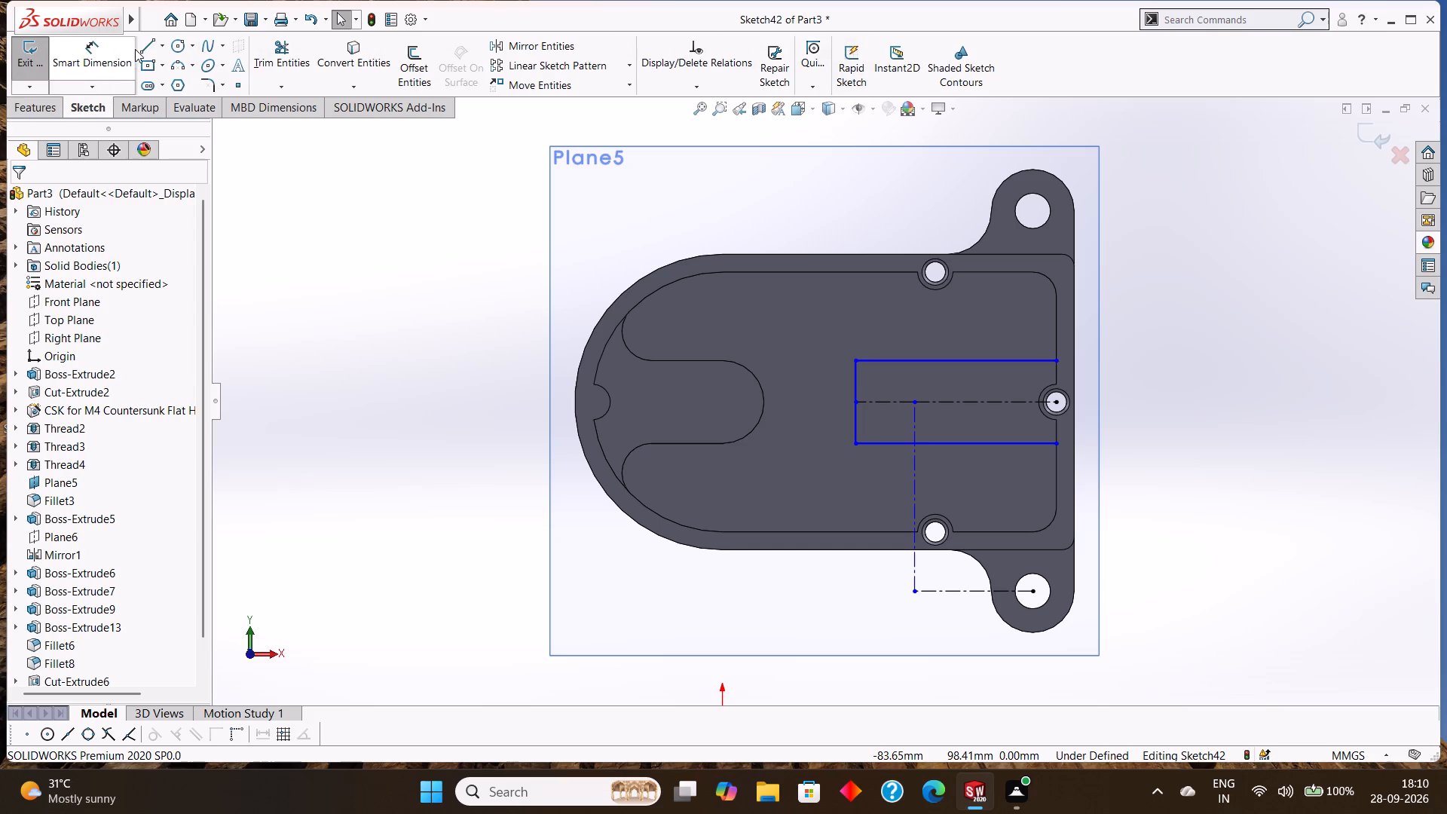
{"action": "left_click", "coordinate": [139, 44]}
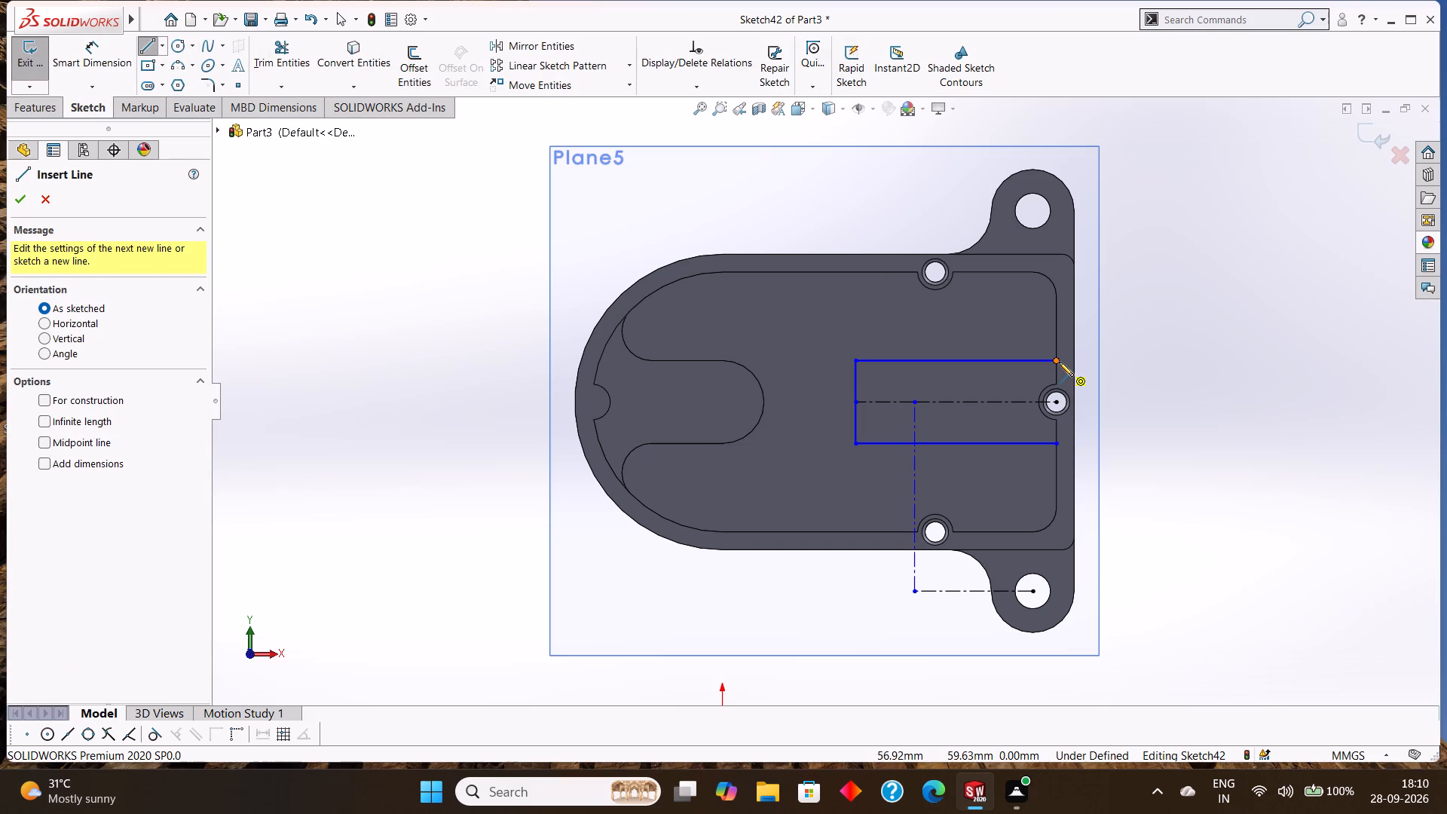
{"action": "left_click", "coordinate": [1059, 362]}
{"action": "left_click", "coordinate": [1055, 296]}
{"action": "right_click", "coordinate": [994, 305]}
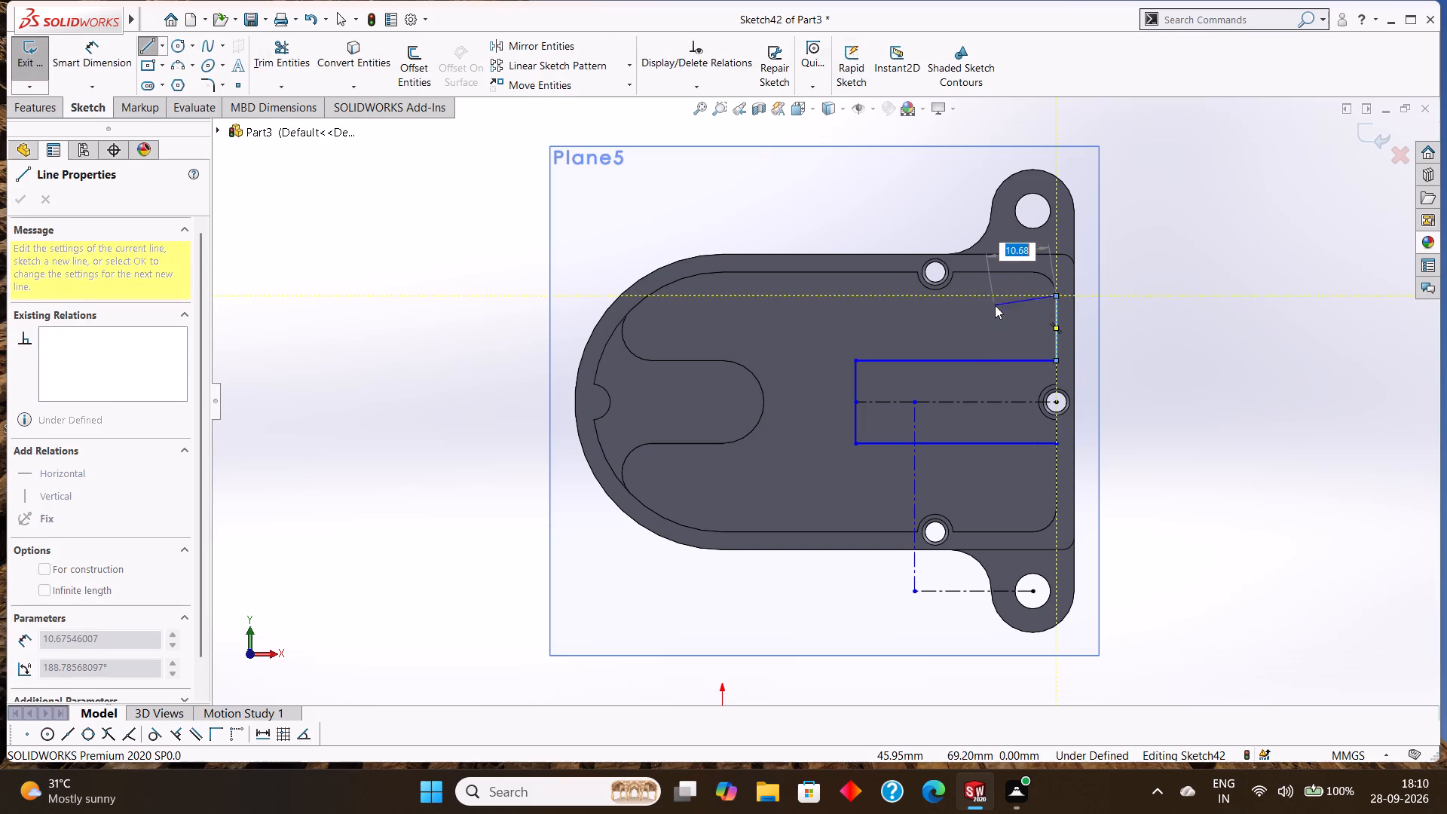
{"action": "left_click", "coordinate": [1025, 316]}
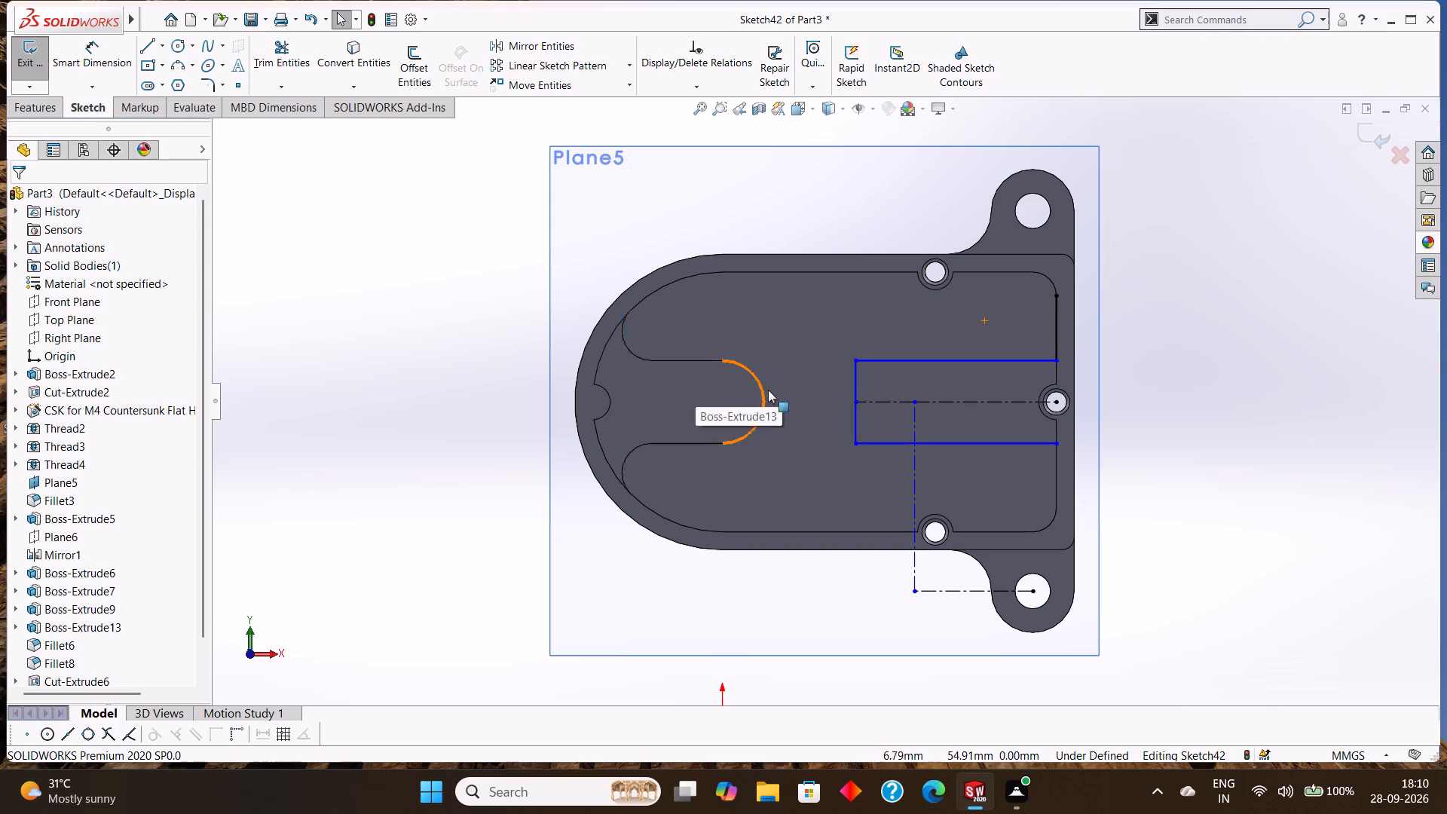
Sketch a circle of 5 mm radius above the rectangle near the end wall and dimension its diameter as 10 mm.
{"action": "left_click", "coordinate": [176, 44]}
{"action": "left_click", "coordinate": [972, 322]}
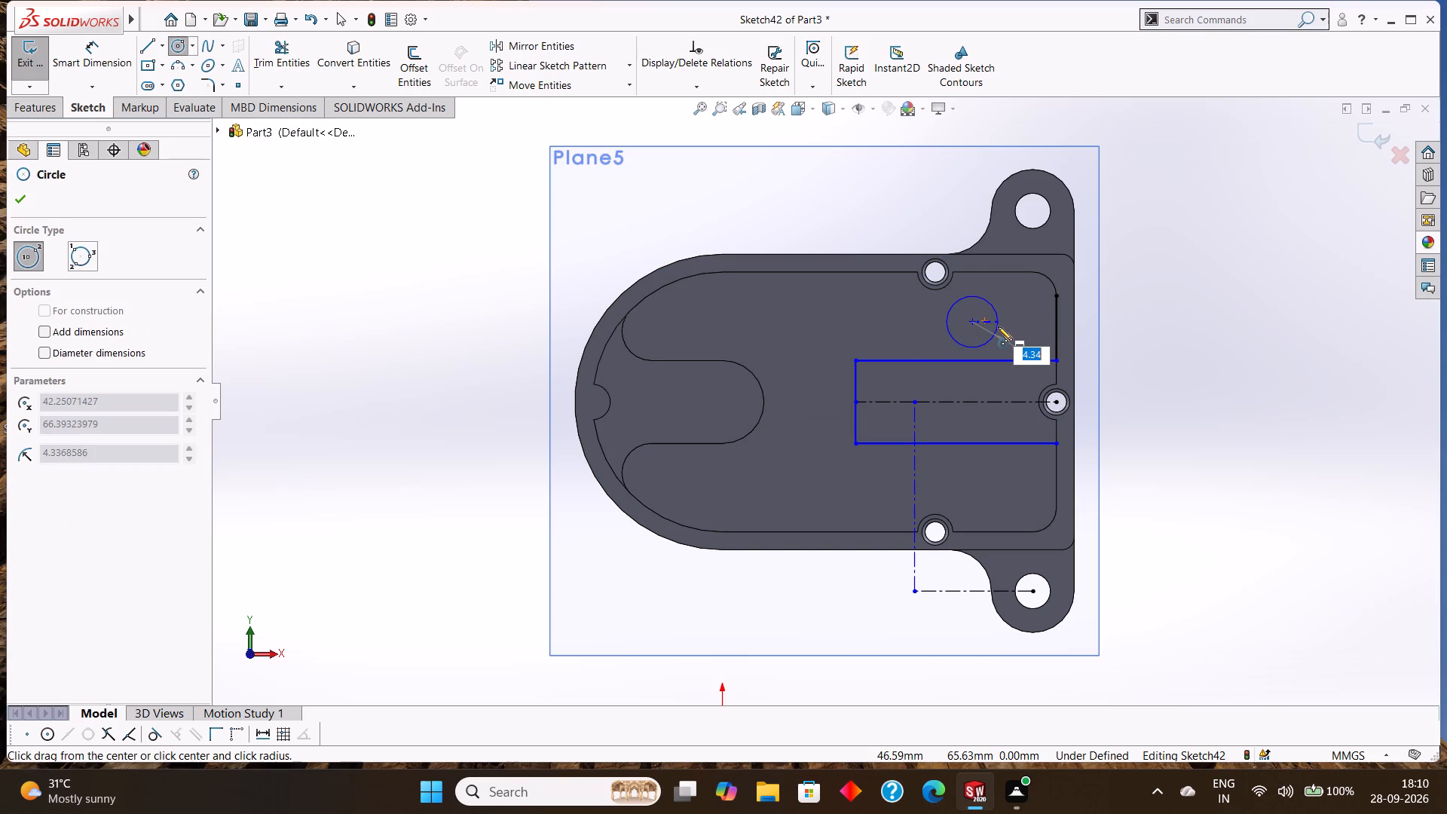
{"action": "key", "text": "5"}
{"action": "key", "text": "Return"}
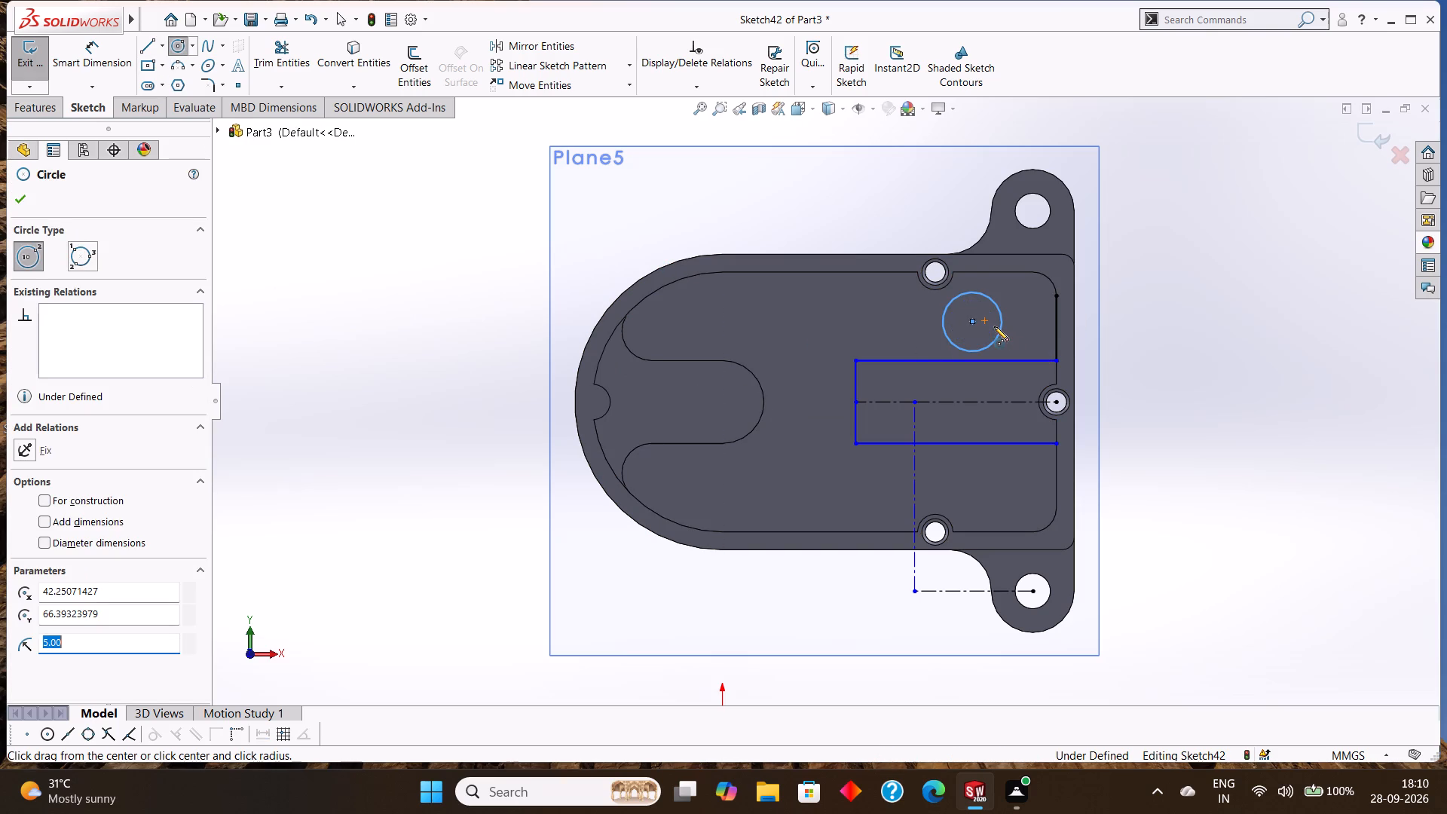
{"action": "left_click", "coordinate": [26, 191]}
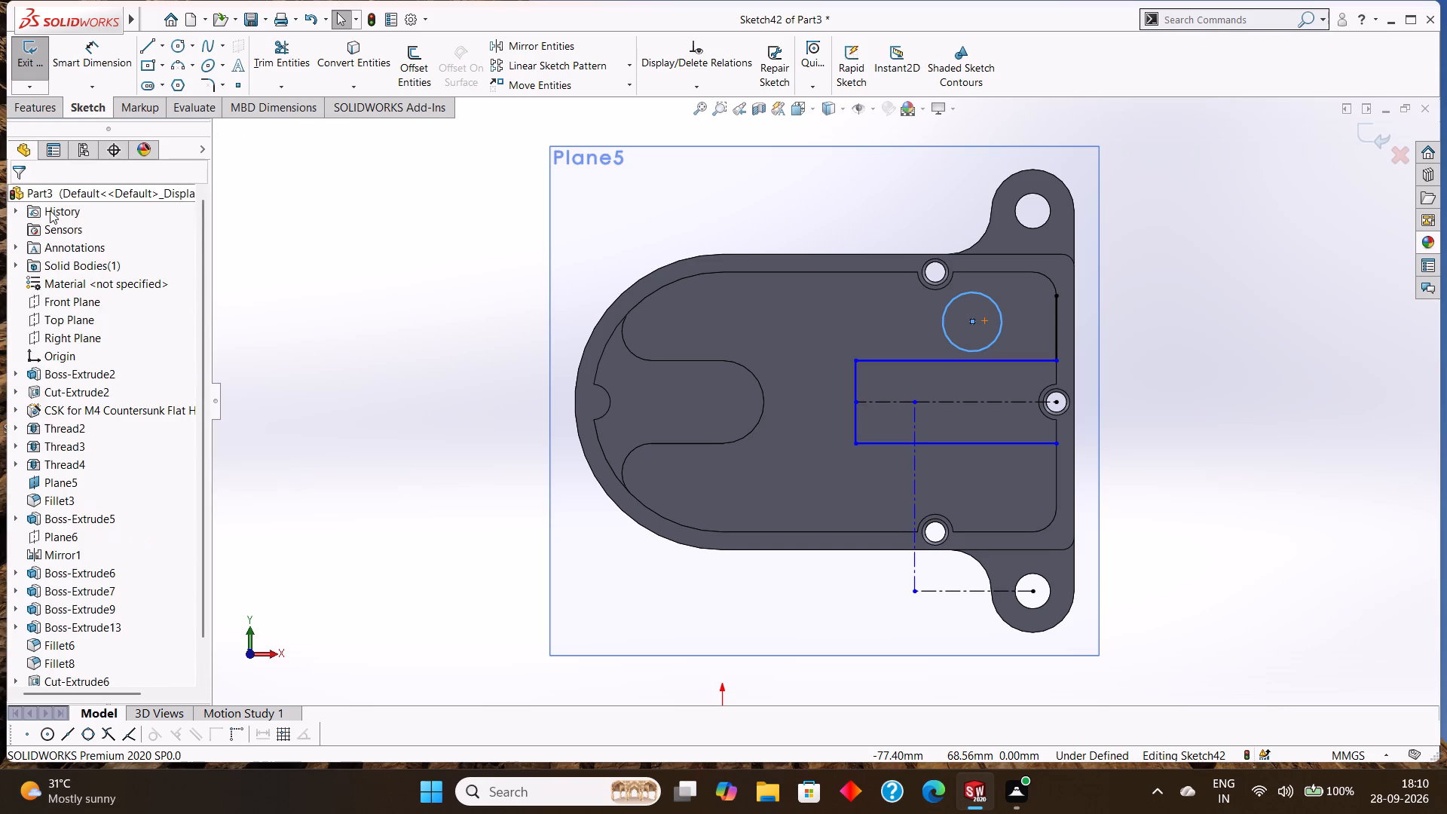
{"action": "left_click", "coordinate": [104, 55]}
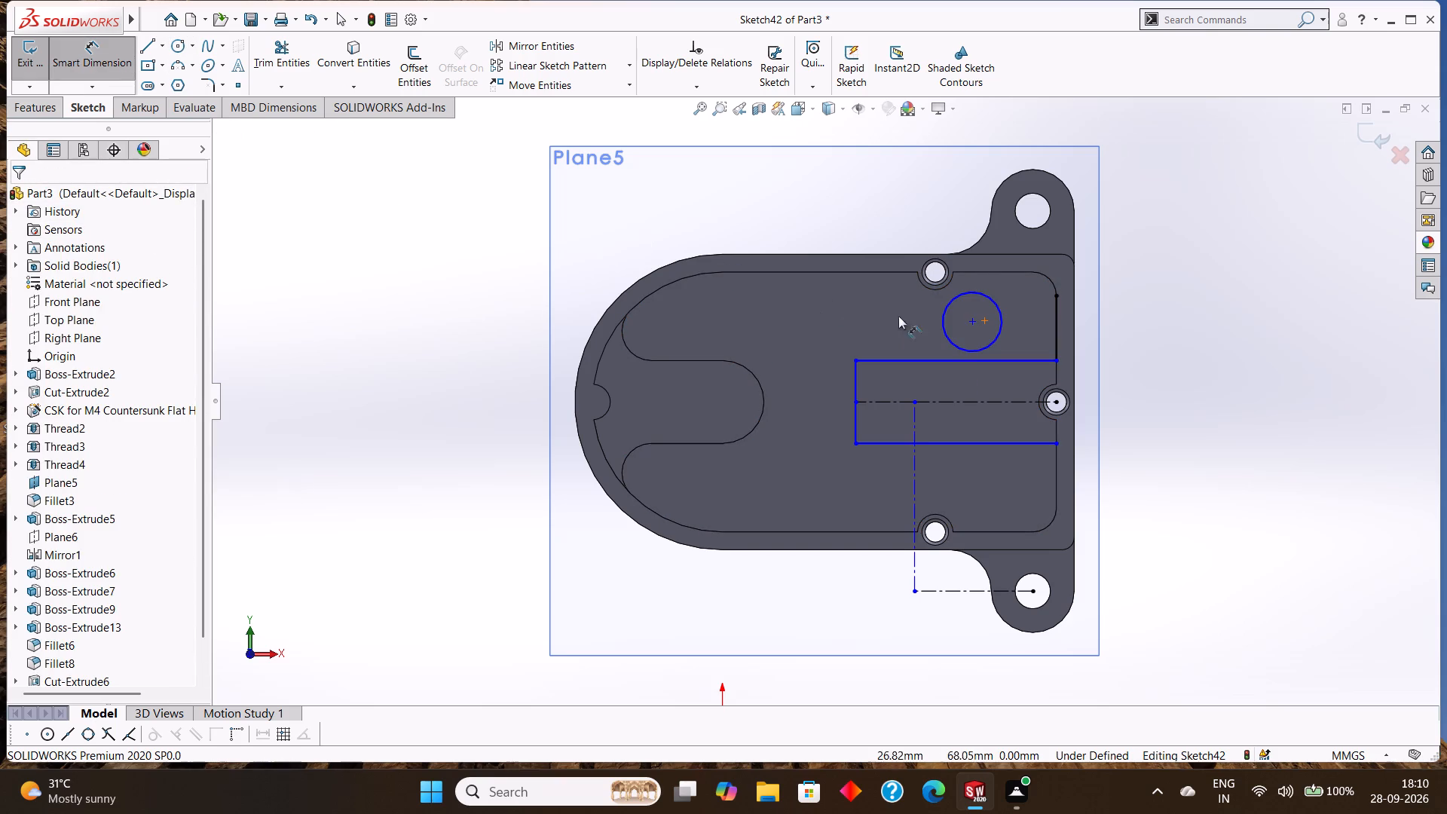
{"action": "left_click", "coordinate": [944, 311]}
{"action": "left_click", "coordinate": [871, 237]}
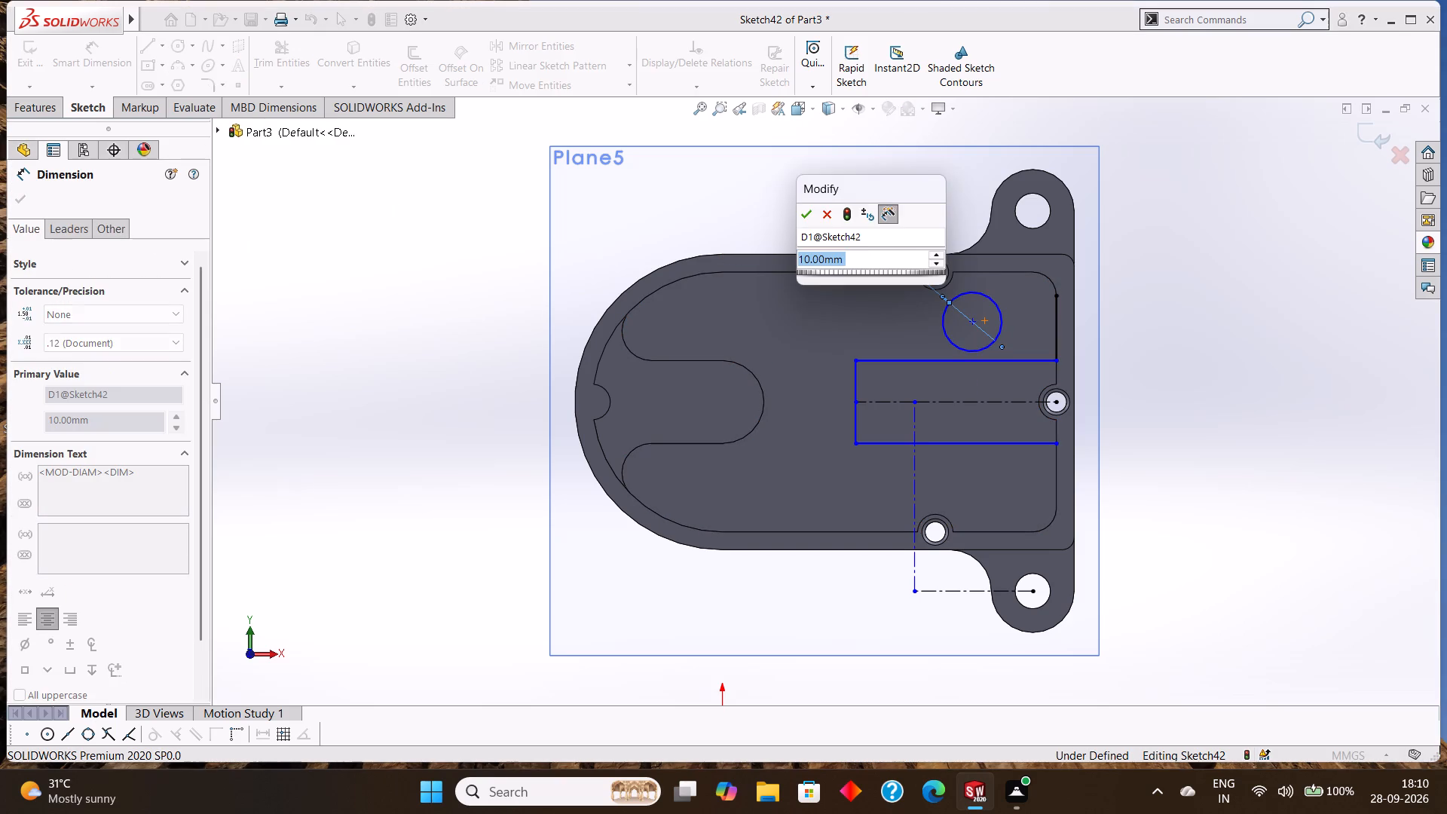
{"action": "left_click", "coordinate": [807, 212]}
{"action": "left_click", "coordinate": [20, 195]}
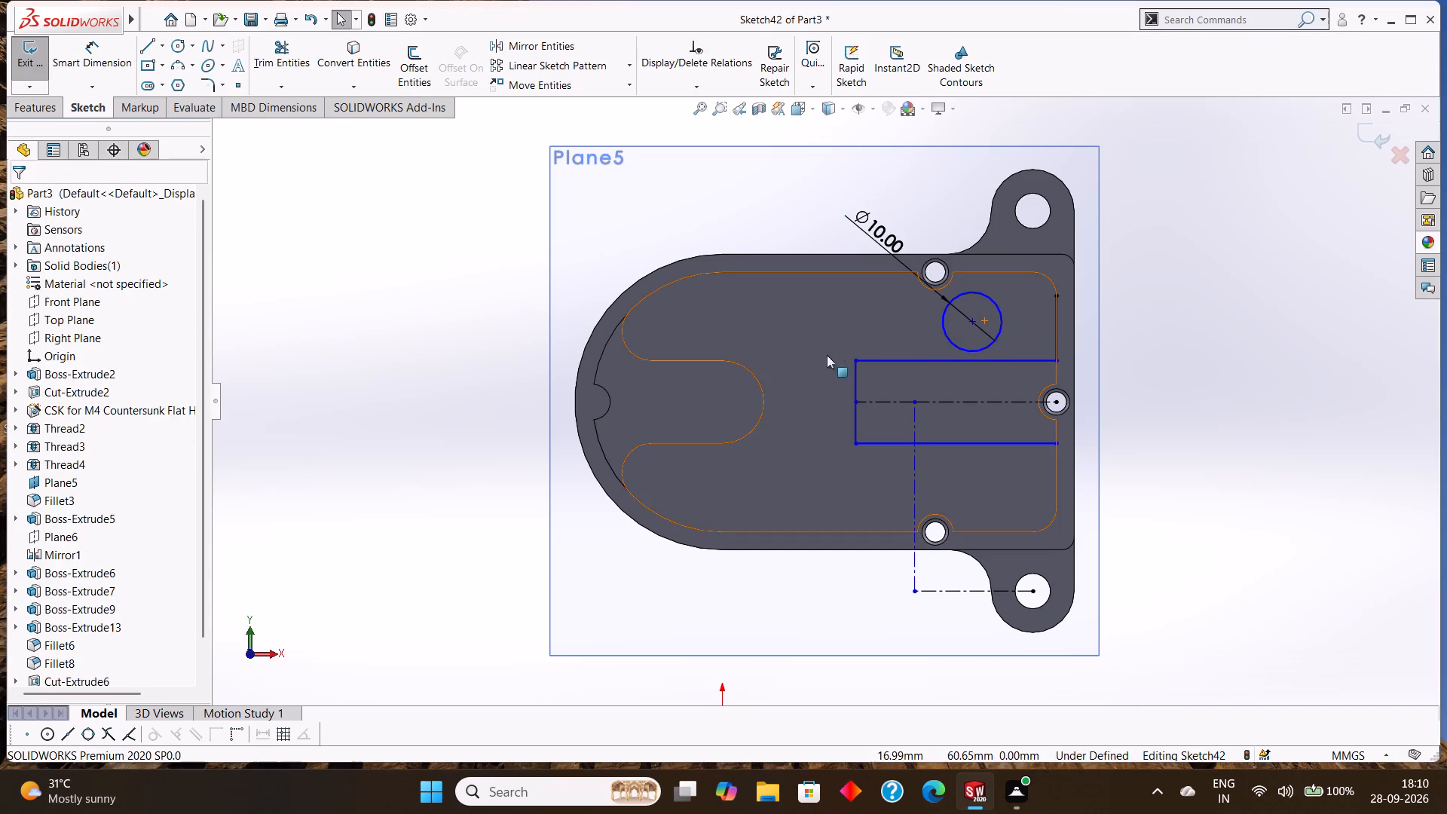
Make the circle tangent to the rectangle's upper line and to the vertical line on the end wall.
{"action": "left_click", "coordinate": [999, 314]}
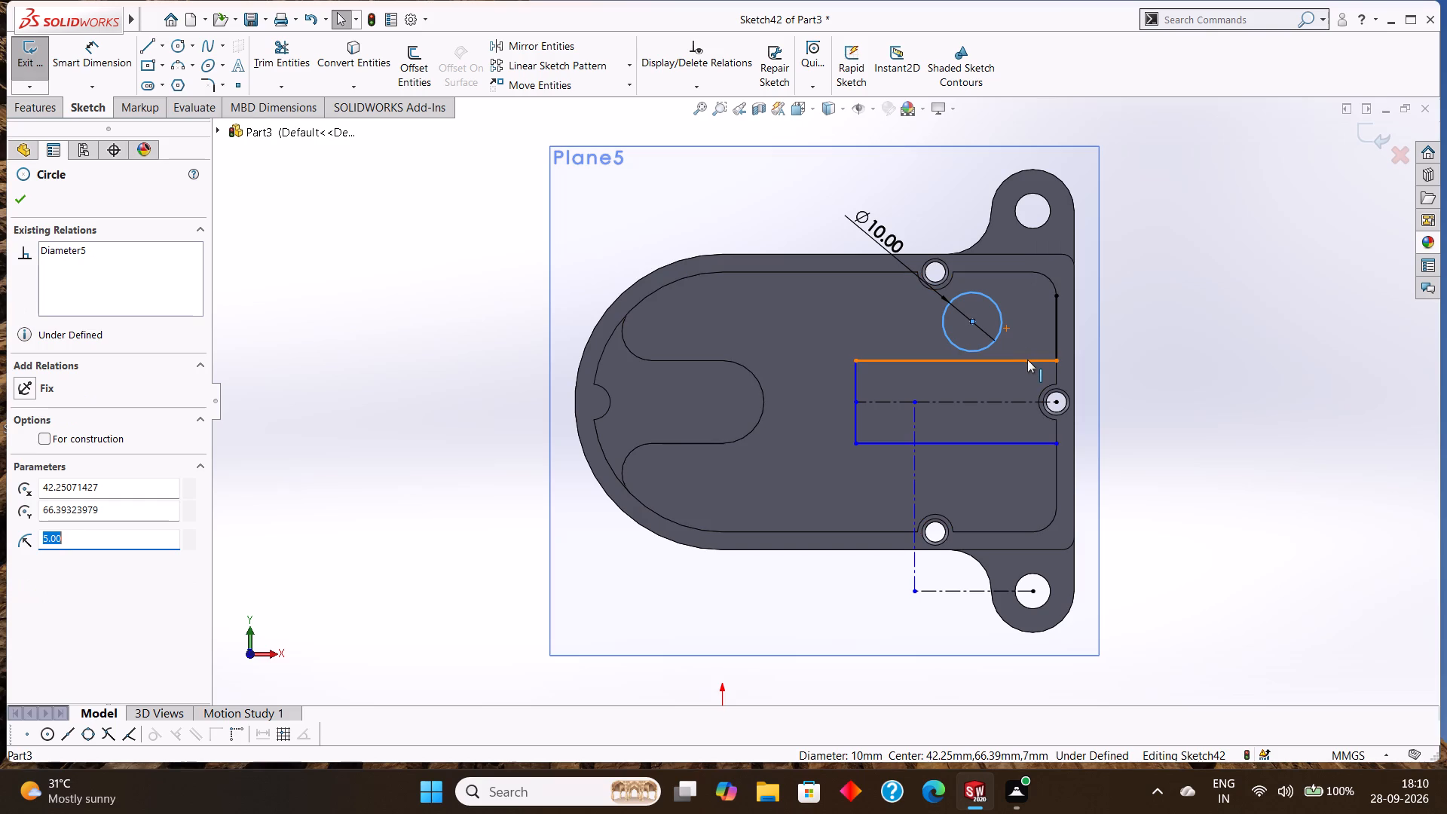
{"action": "left_click", "coordinate": [1027, 360], "text": "ctrl"}
{"action": "left_click", "coordinate": [62, 461]}
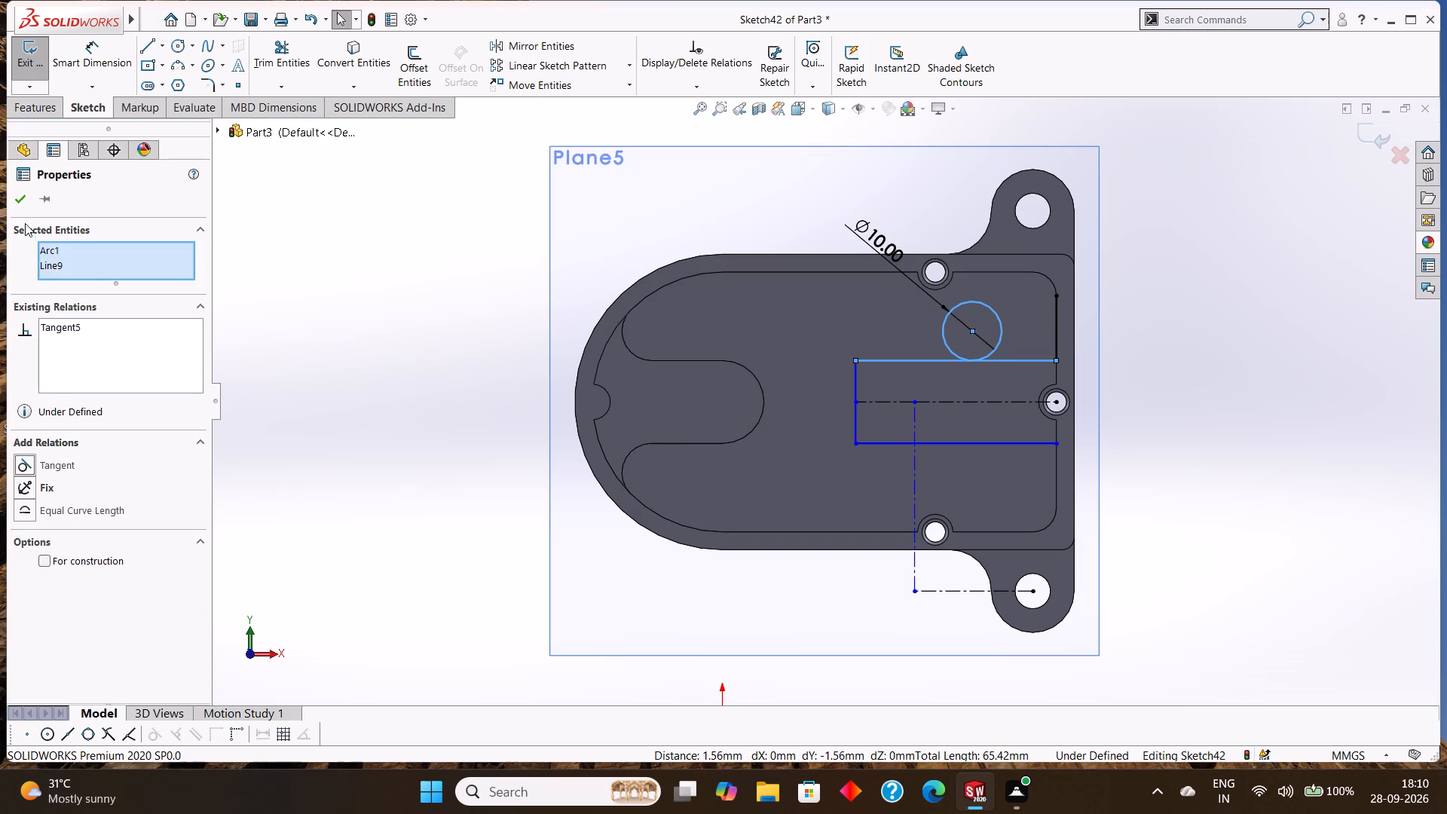
{"action": "left_click", "coordinate": [23, 204]}
{"action": "left_click", "coordinate": [989, 306]}
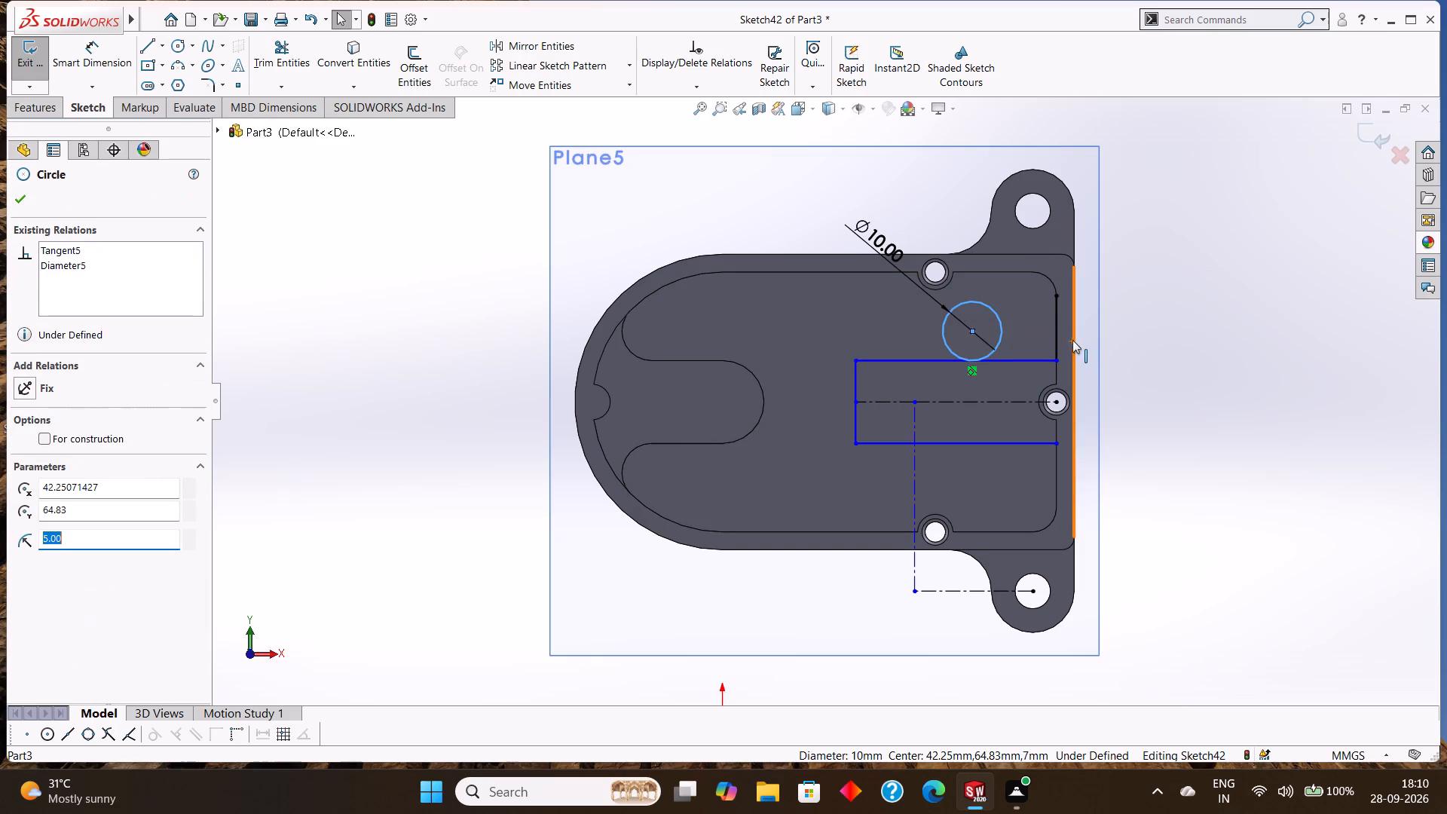
{"action": "left_click", "coordinate": [1057, 326], "text": "ctrl"}
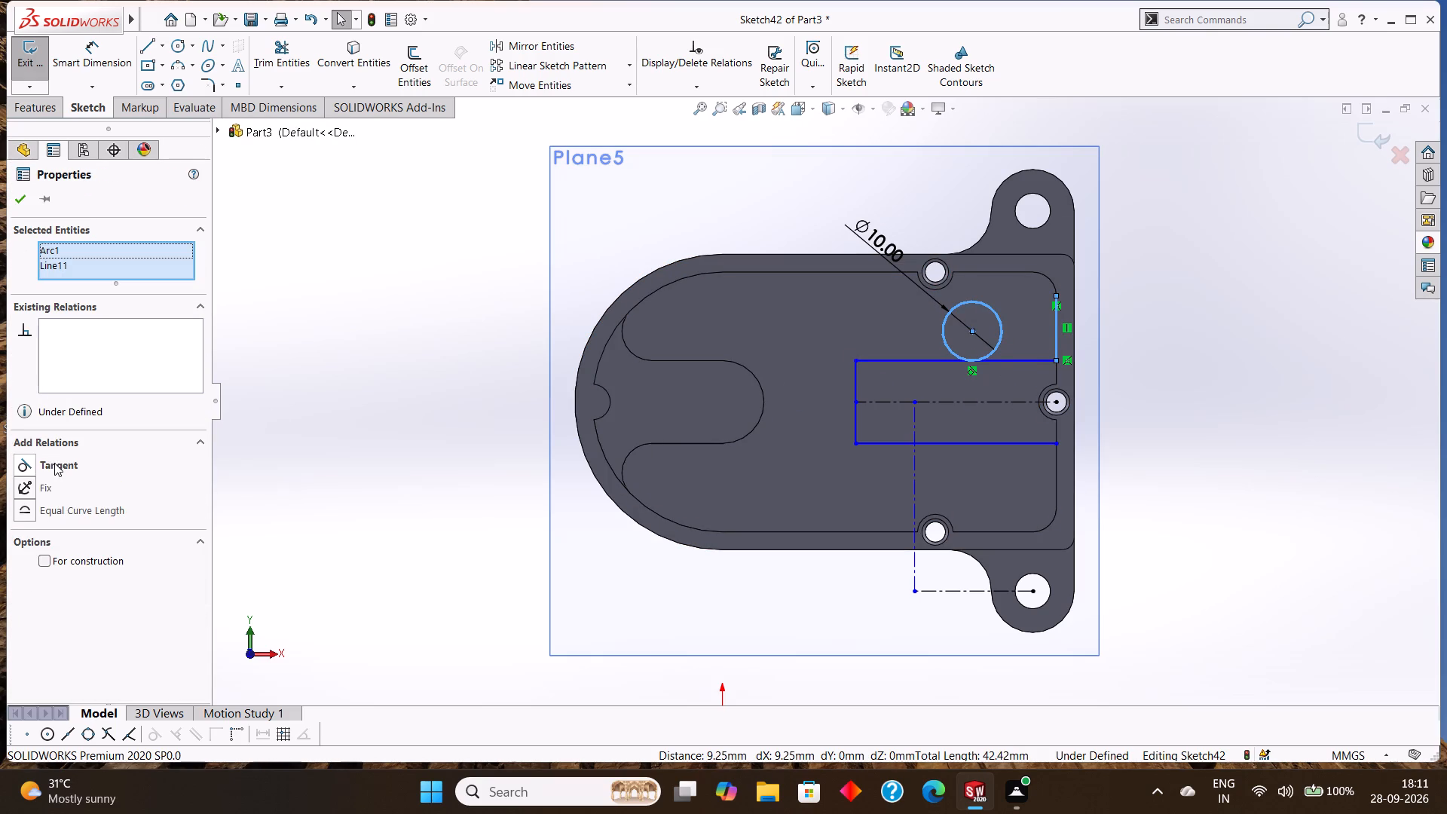
{"action": "left_click", "coordinate": [54, 463]}
{"action": "left_click", "coordinate": [15, 206]}
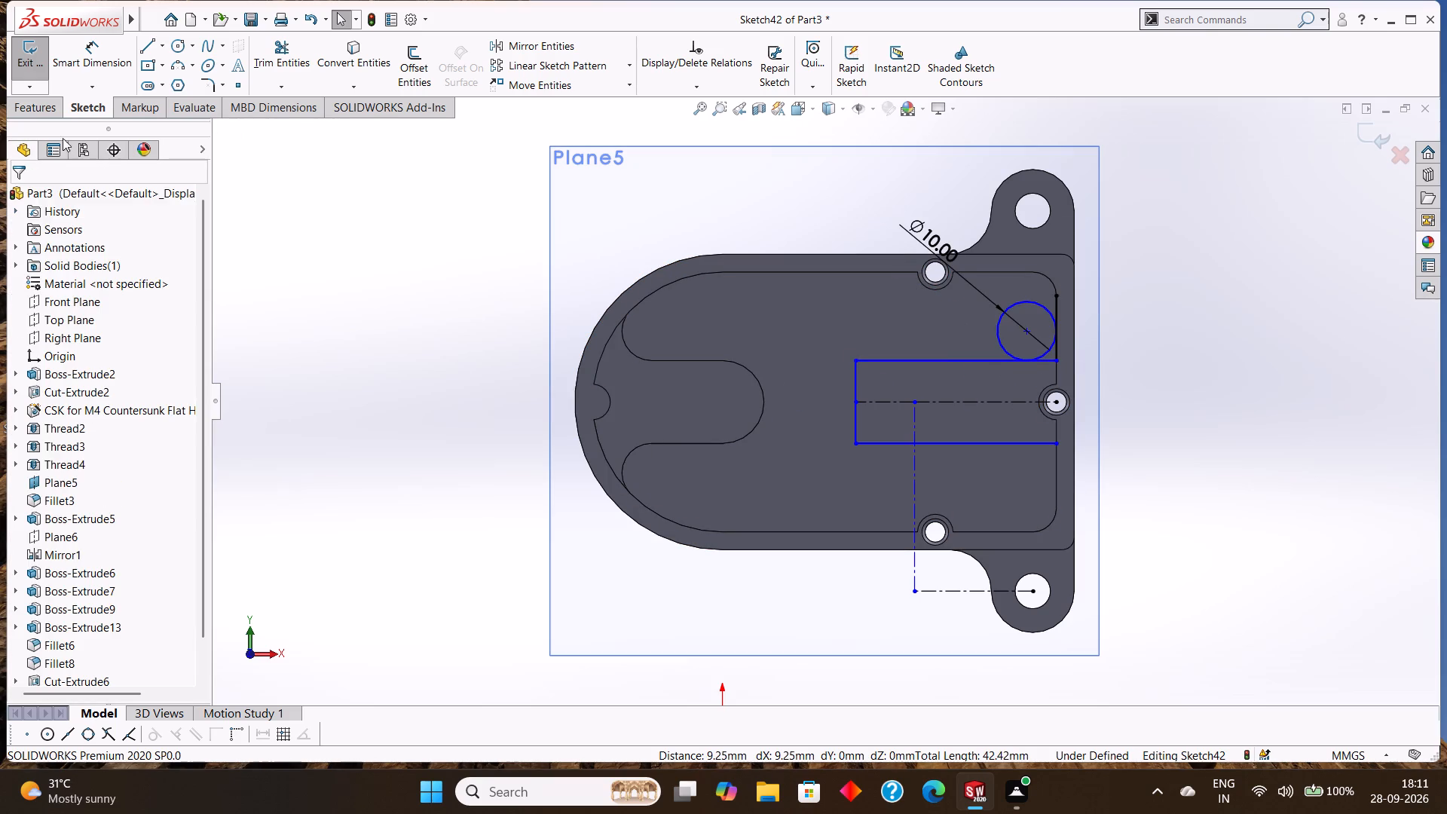
Trim the circle's outer arc and the two line ends at the corner, leaving a rounded transition from the upper line to the end wall.
{"action": "left_click", "coordinate": [276, 57]}
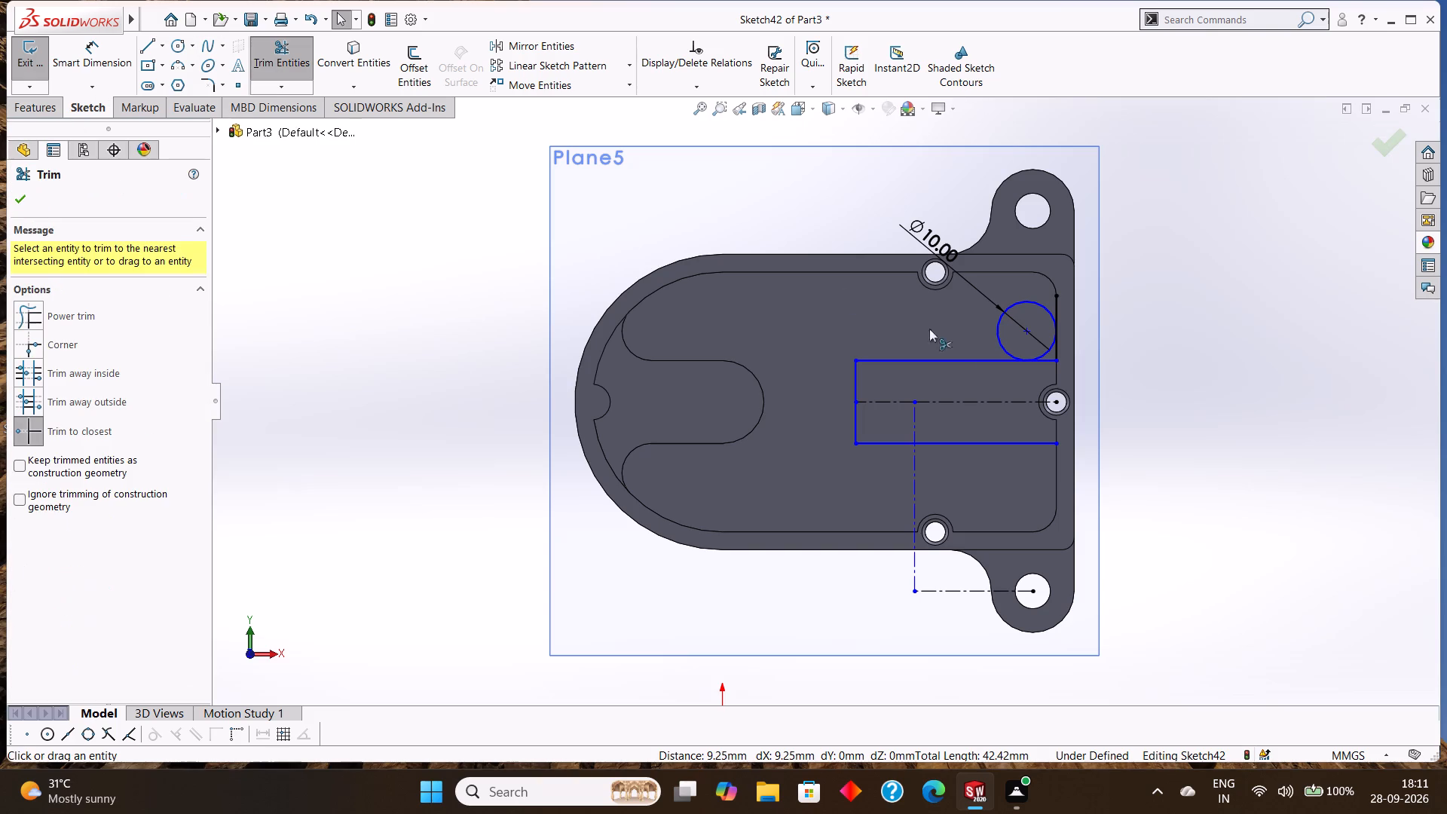
{"action": "left_click", "coordinate": [1026, 304]}
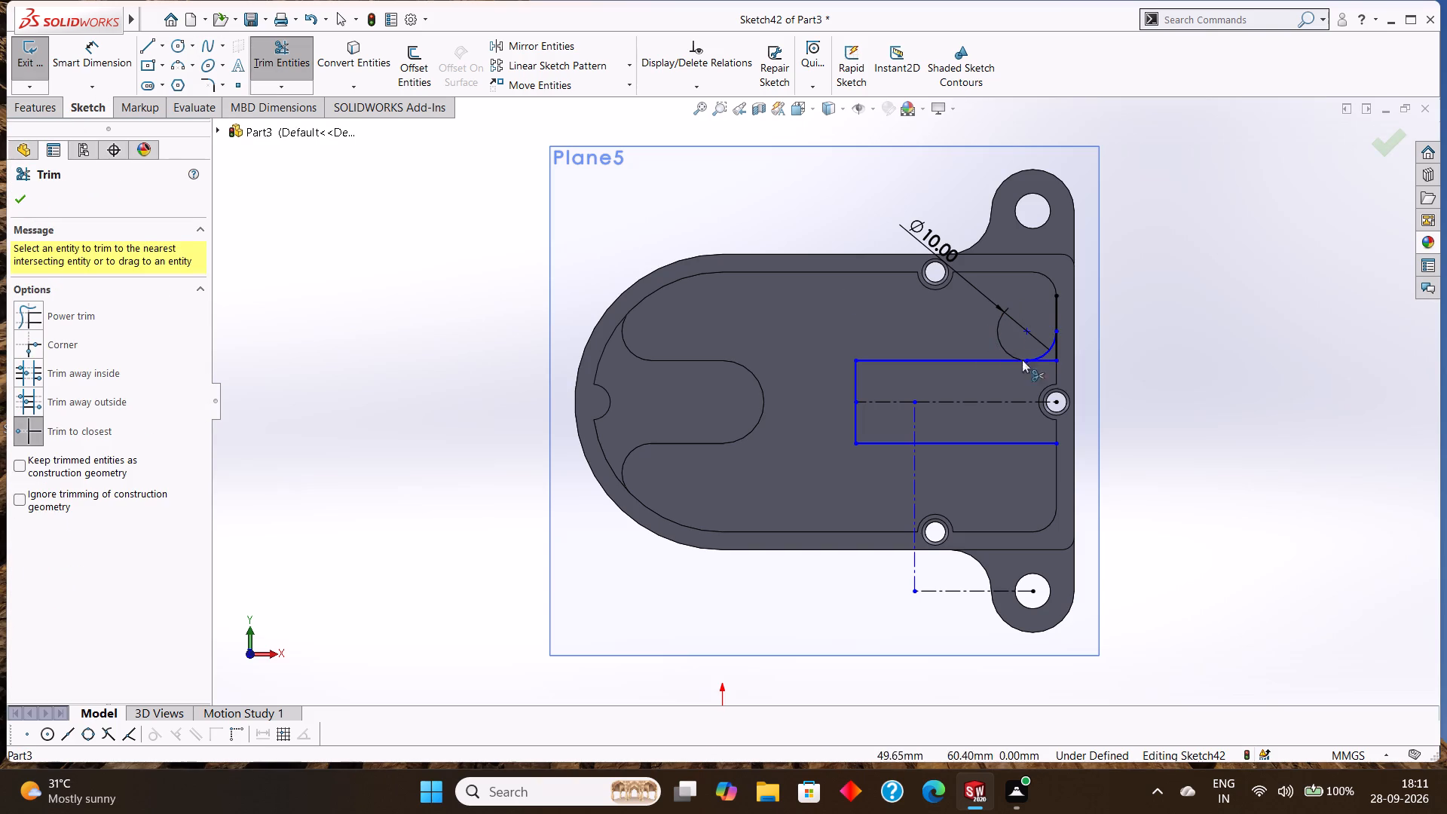
{"action": "scroll", "coordinate": [1050, 361], "scroll_direction": "down", "scroll_amount": 3}
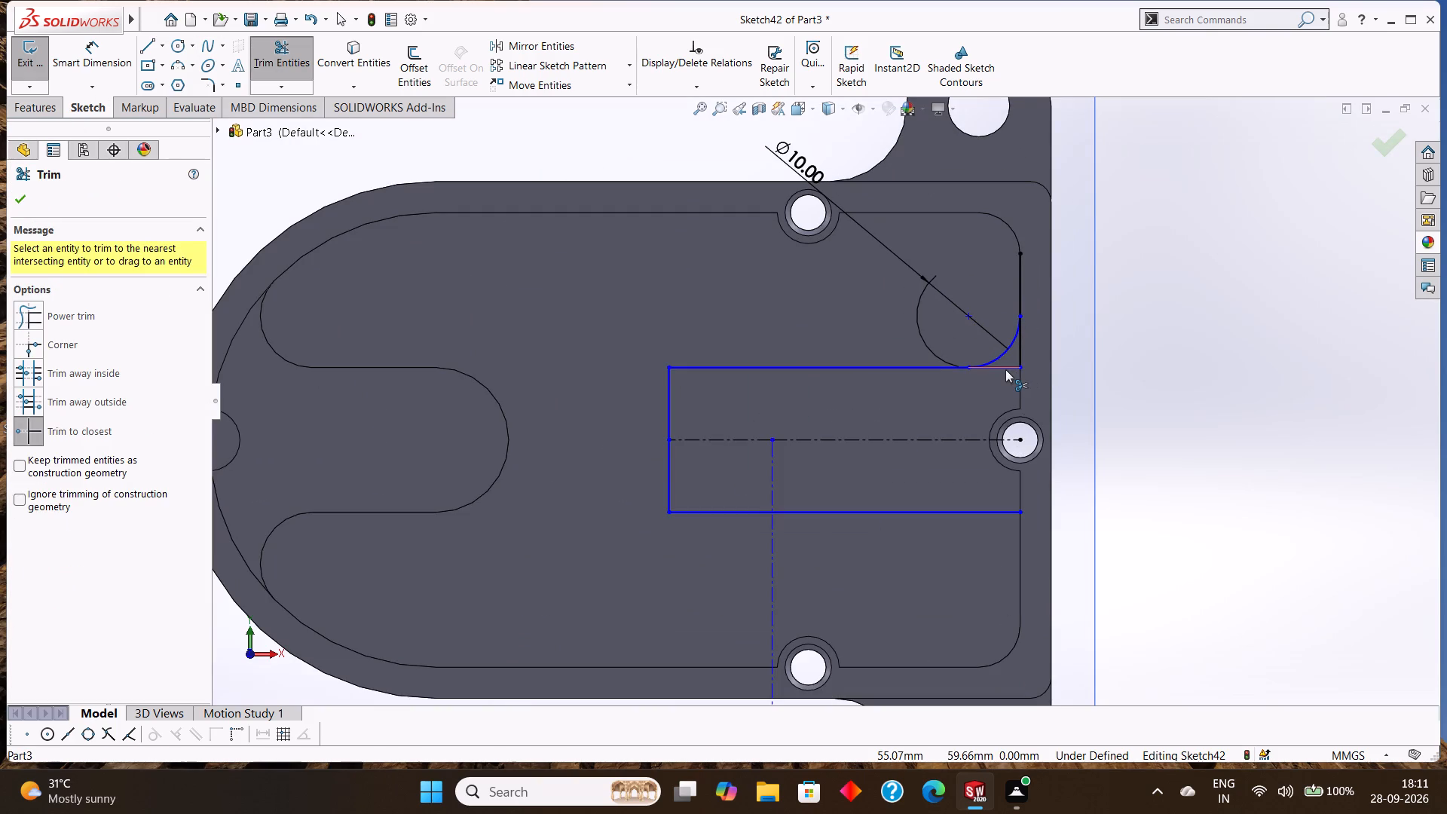
{"action": "left_click", "coordinate": [1005, 369]}
{"action": "left_click", "coordinate": [1019, 350]}
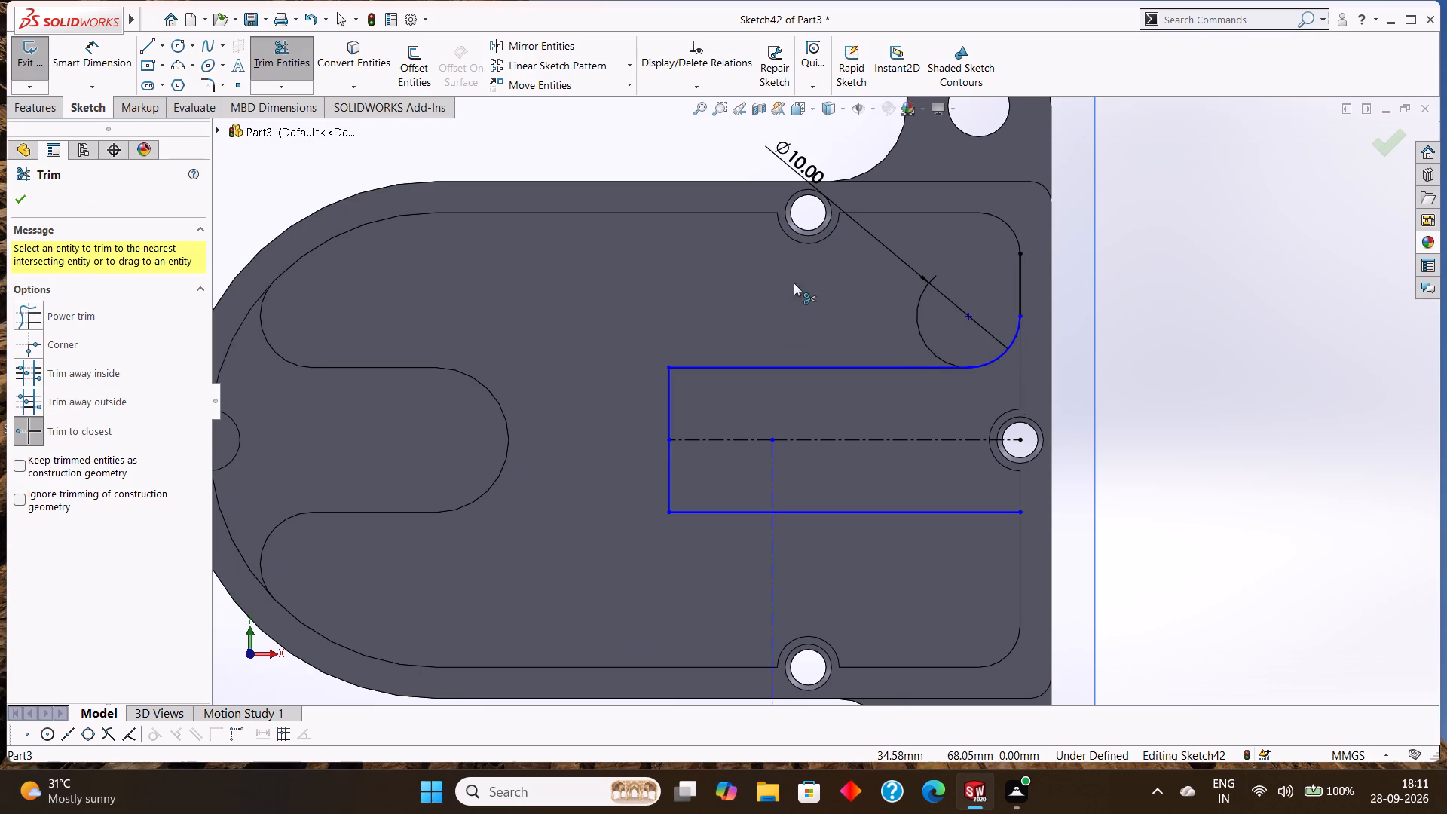
{"action": "scroll", "coordinate": [855, 320], "scroll_direction": "up", "scroll_amount": 1}
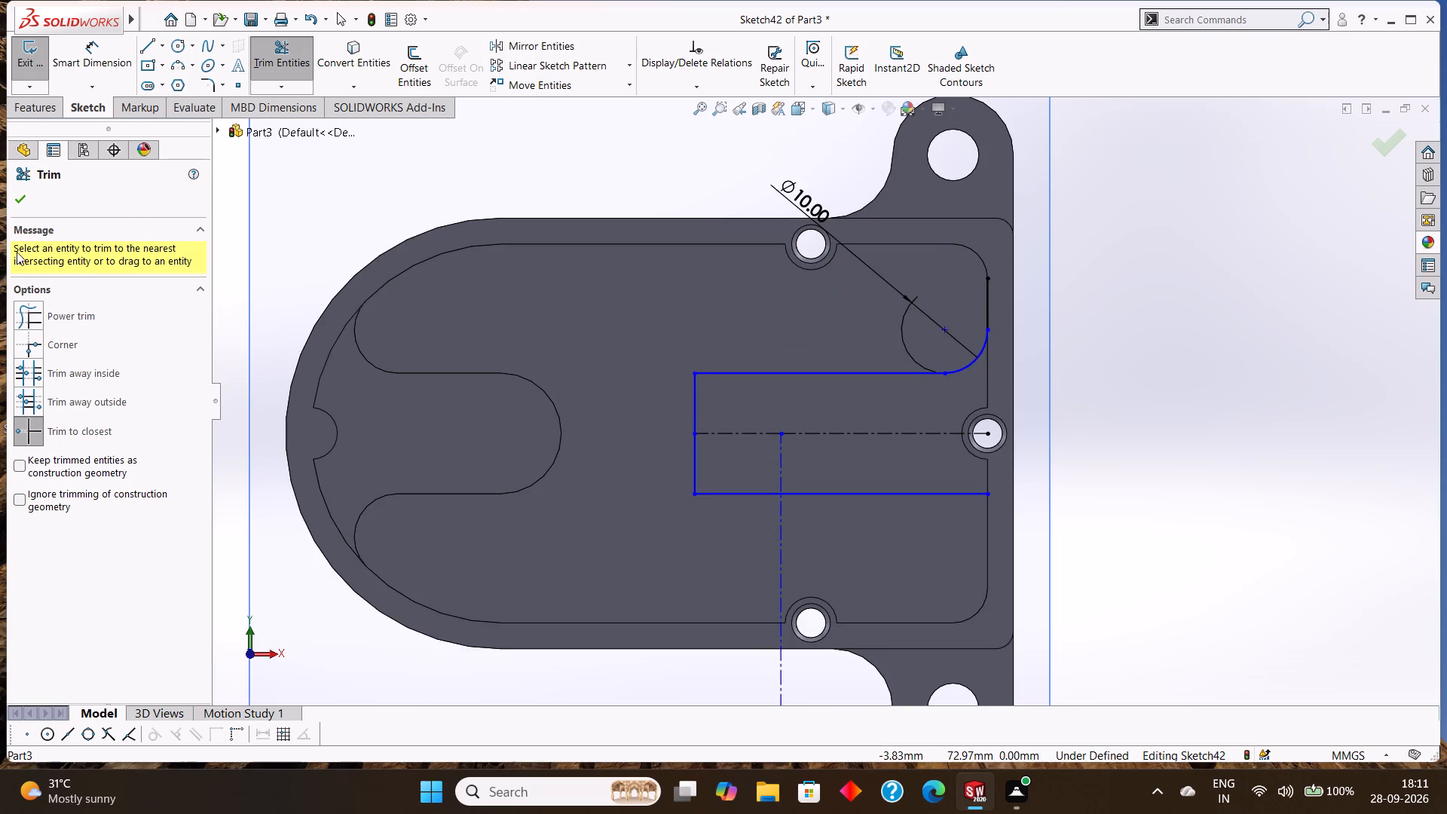
{"action": "left_click", "coordinate": [25, 196]}
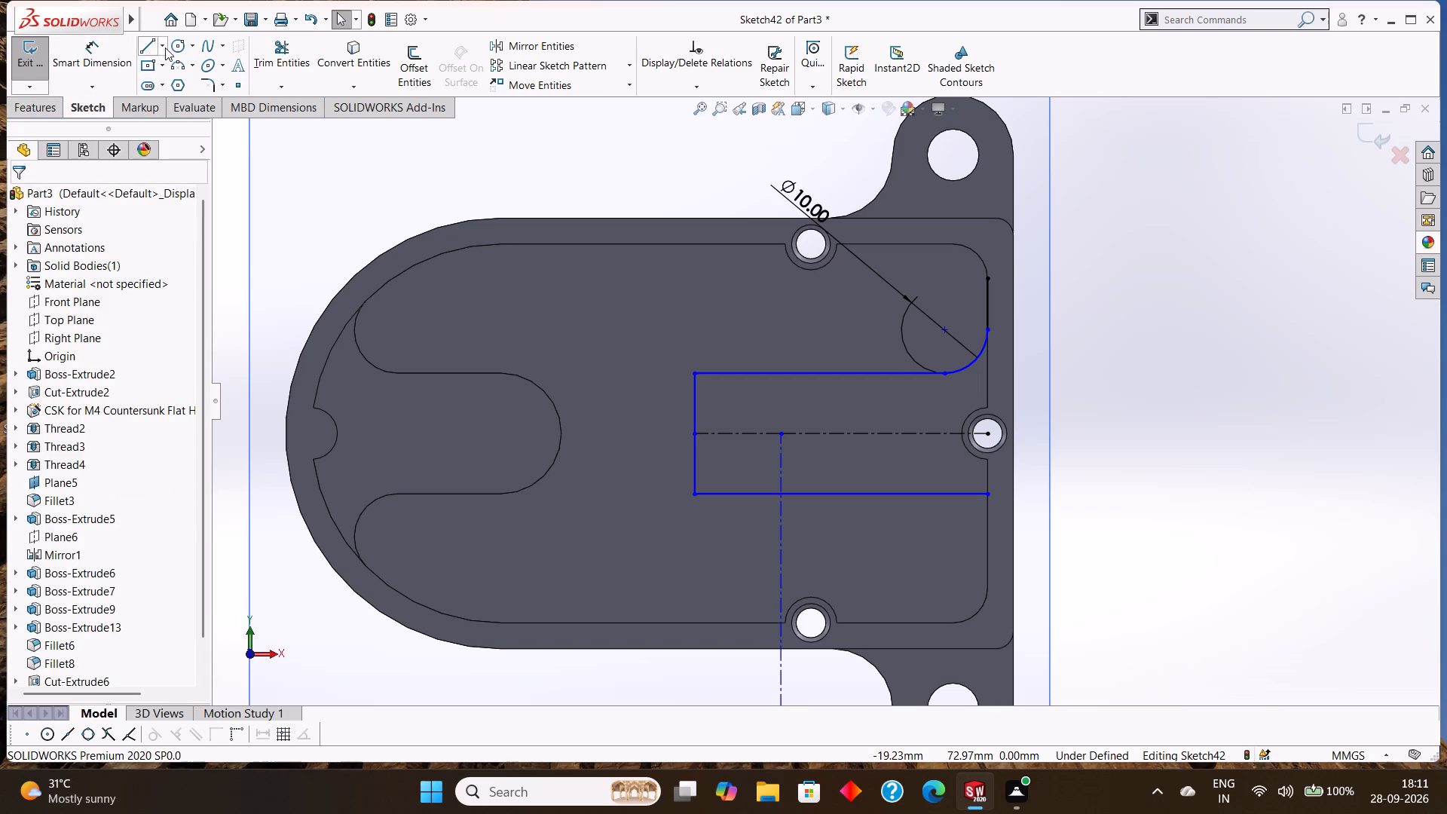
Sketch a second circle of 5 mm radius below the rectangle near the end wall and dimension its diameter as 10 mm.
{"action": "left_click", "coordinate": [178, 47]}
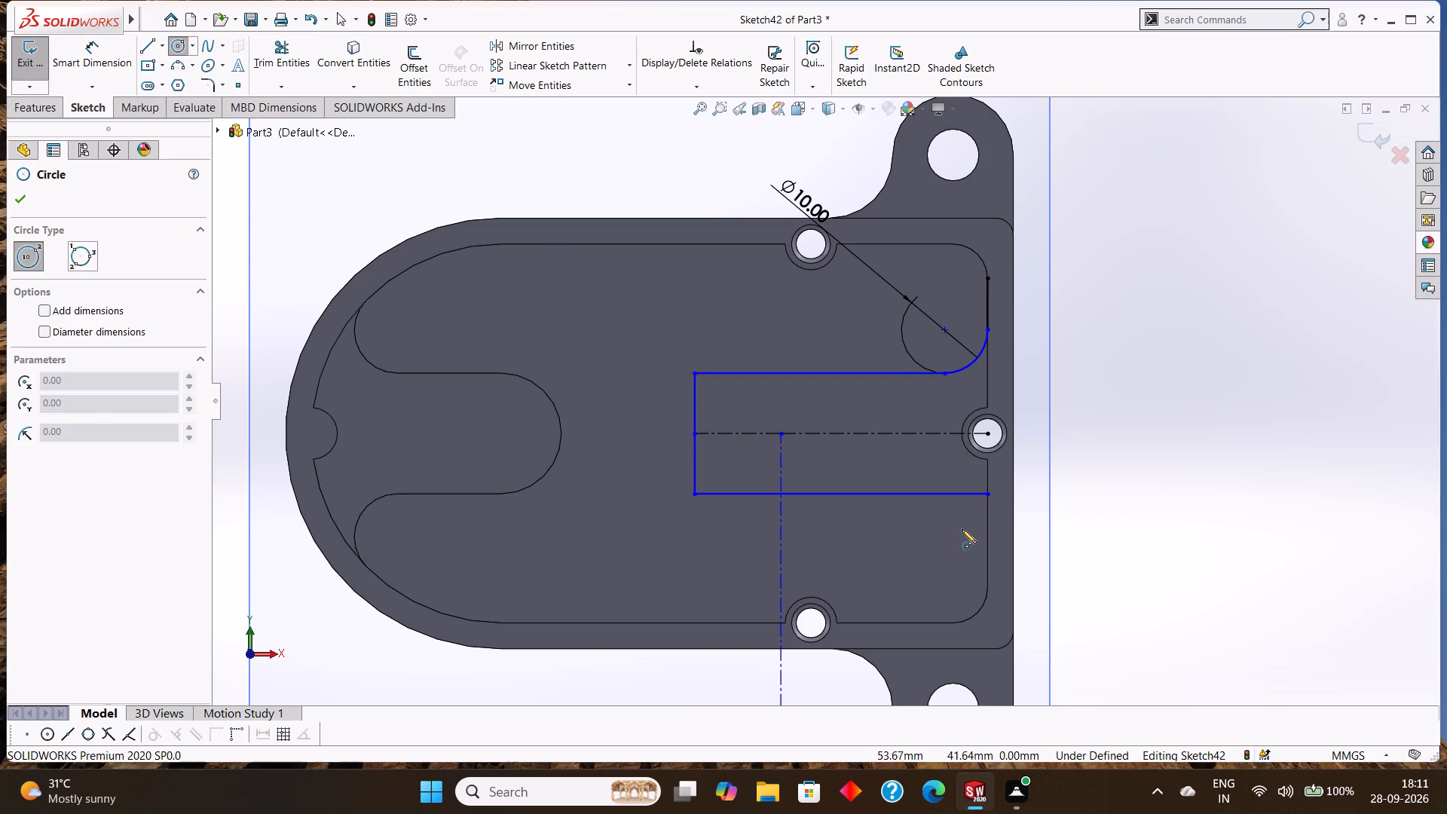
{"action": "left_click", "coordinate": [958, 528]}
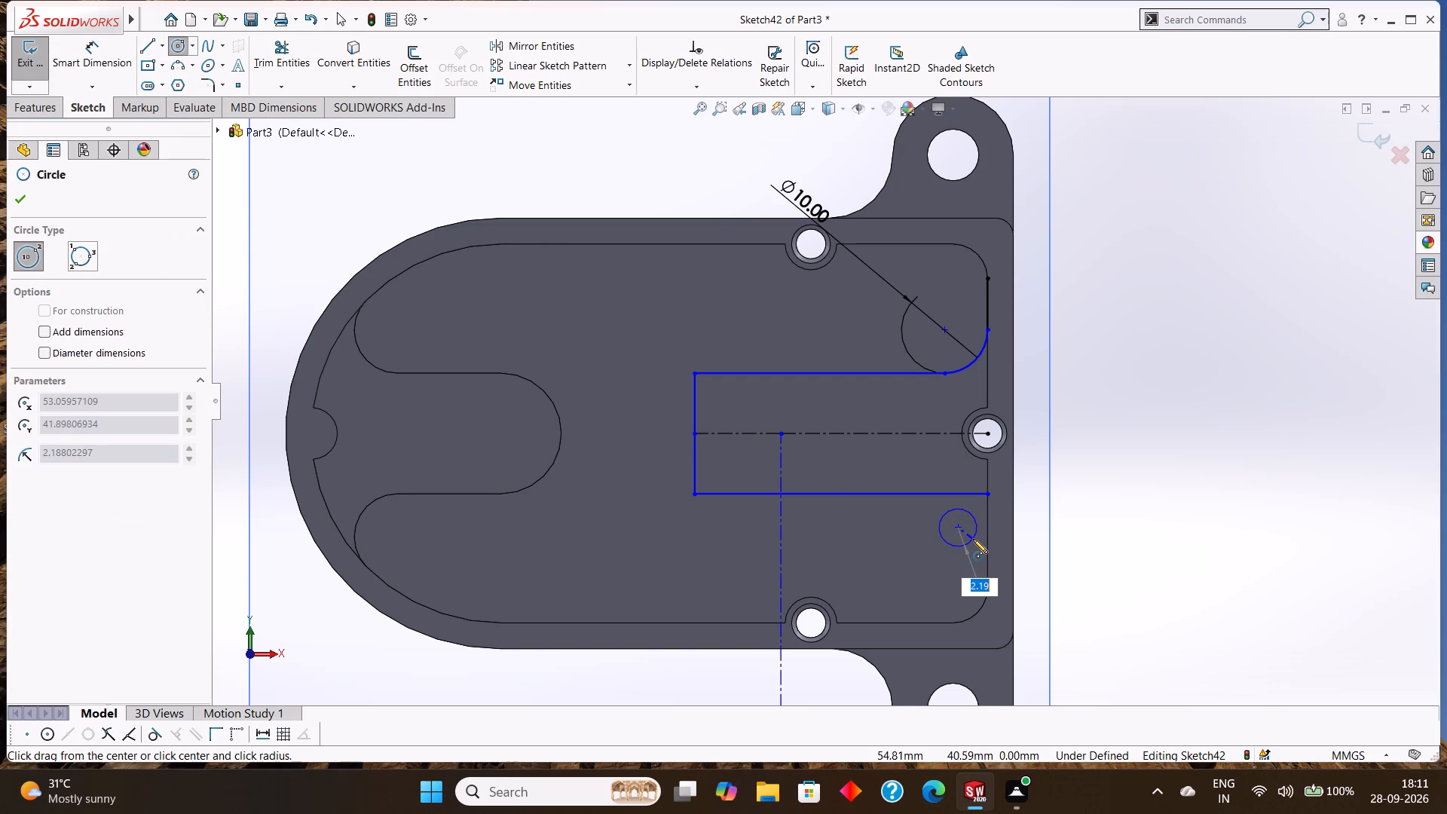
{"action": "key", "text": "5"}
{"action": "key", "text": "Return"}
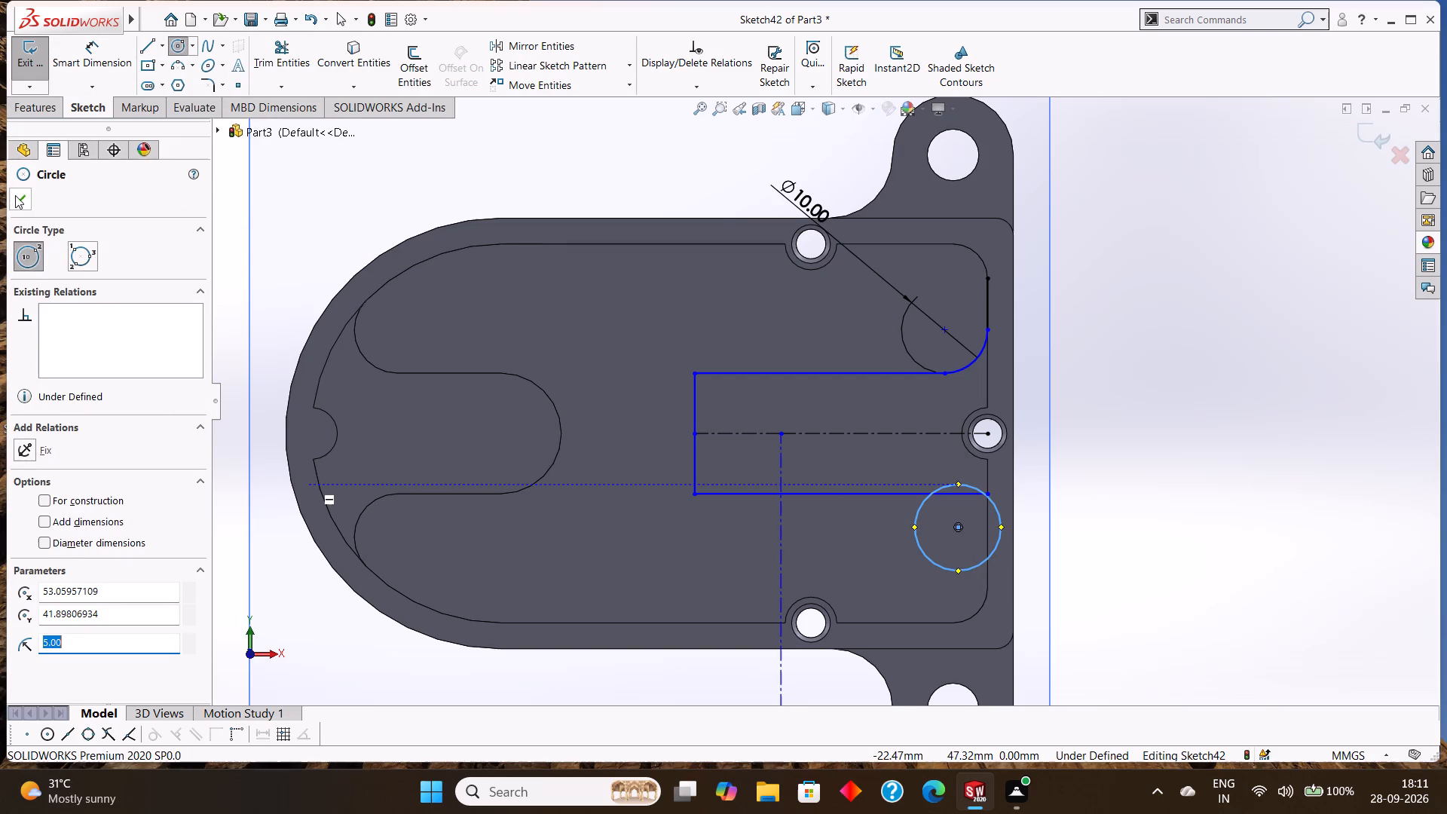
{"action": "left_click", "coordinate": [15, 195]}
{"action": "left_click", "coordinate": [86, 62]}
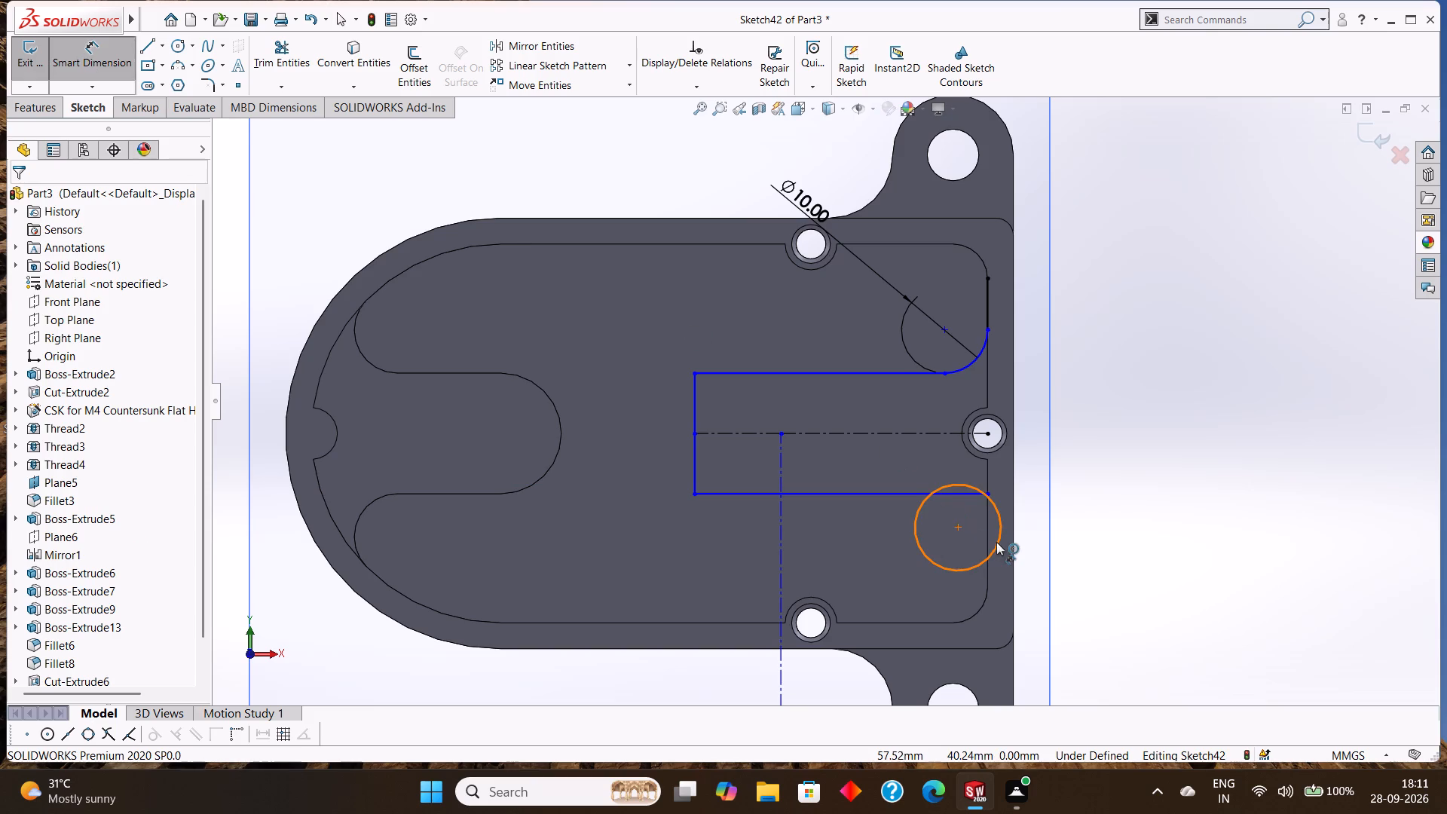
{"action": "left_click", "coordinate": [996, 542]}
{"action": "left_click", "coordinate": [1097, 538]}
{"action": "left_click", "coordinate": [1025, 511]}
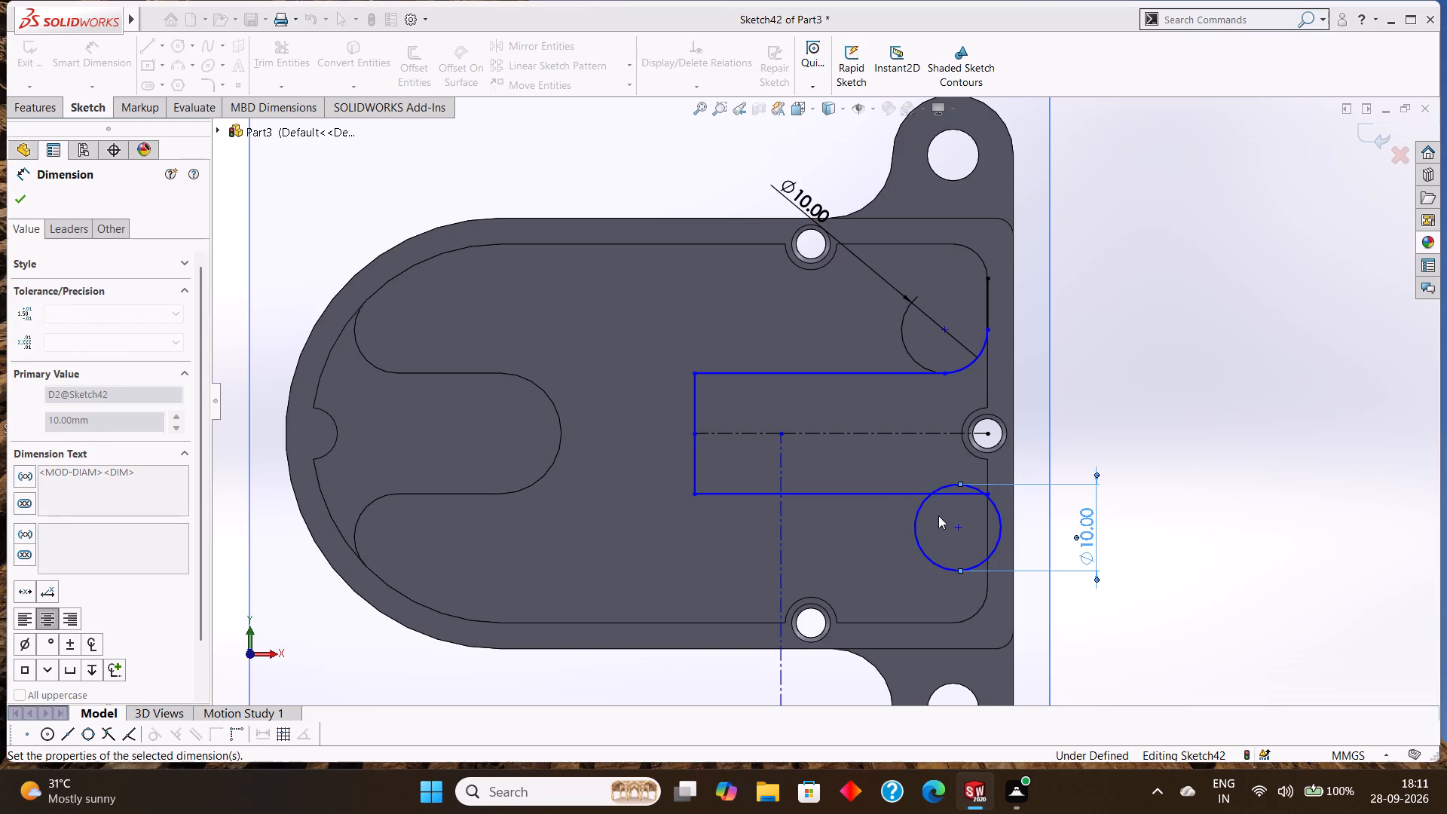
{"action": "left_click", "coordinate": [14, 191]}
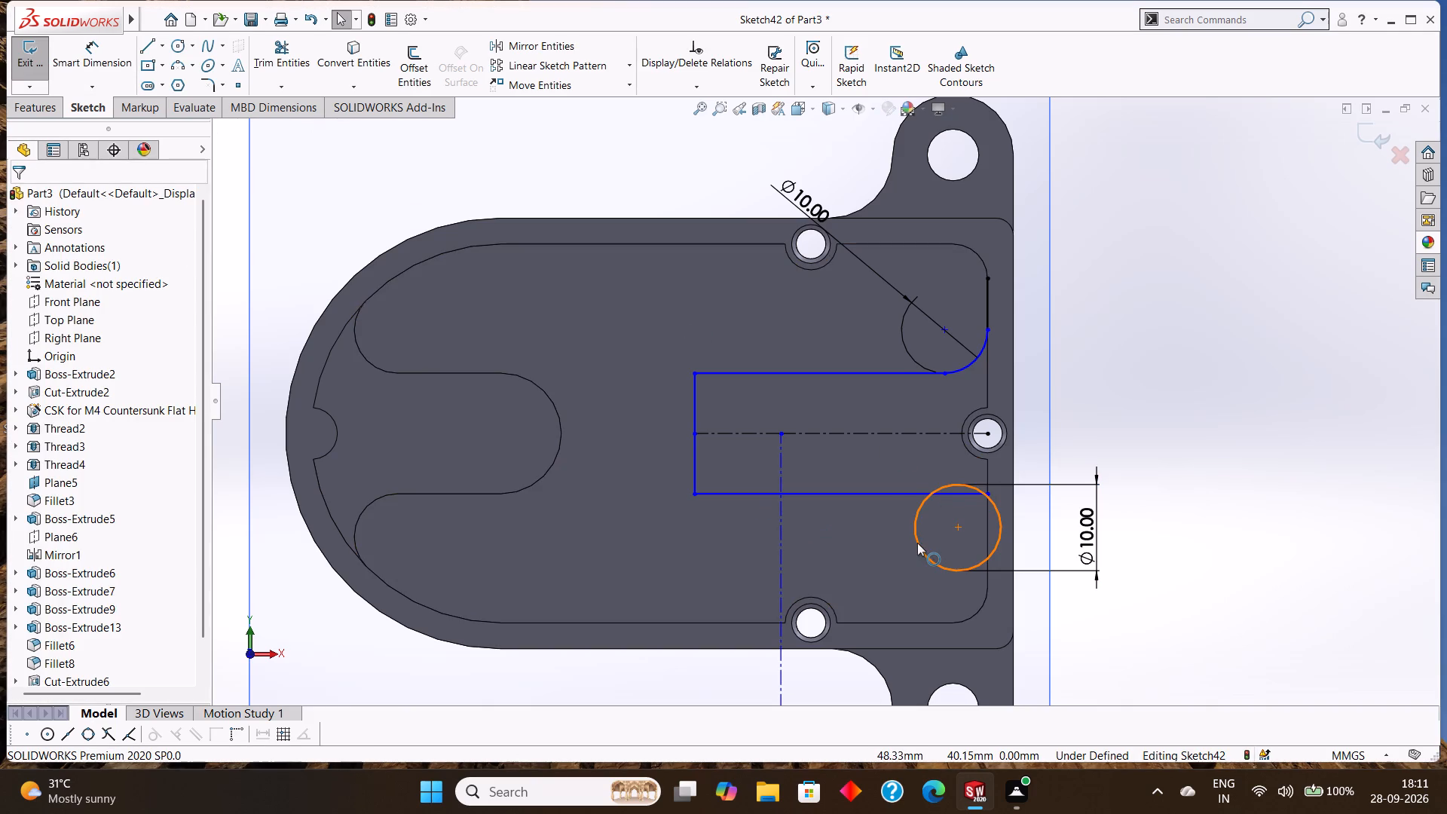
Make the second circle tangent to the rectangle's lower line.
{"action": "left_click", "coordinate": [917, 543]}
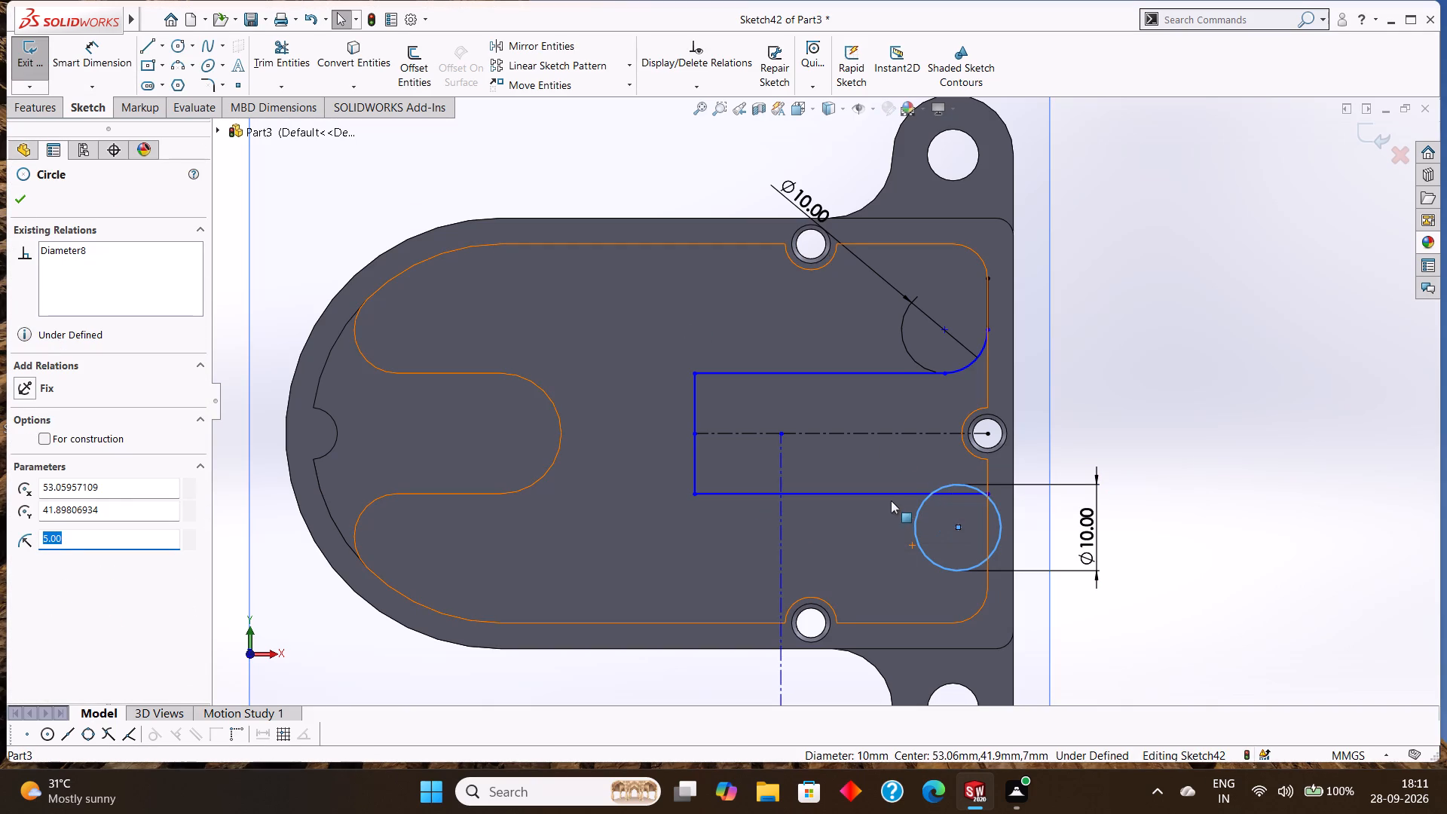
{"action": "left_click", "coordinate": [892, 497], "text": "ctrl"}
{"action": "left_click", "coordinate": [53, 459]}
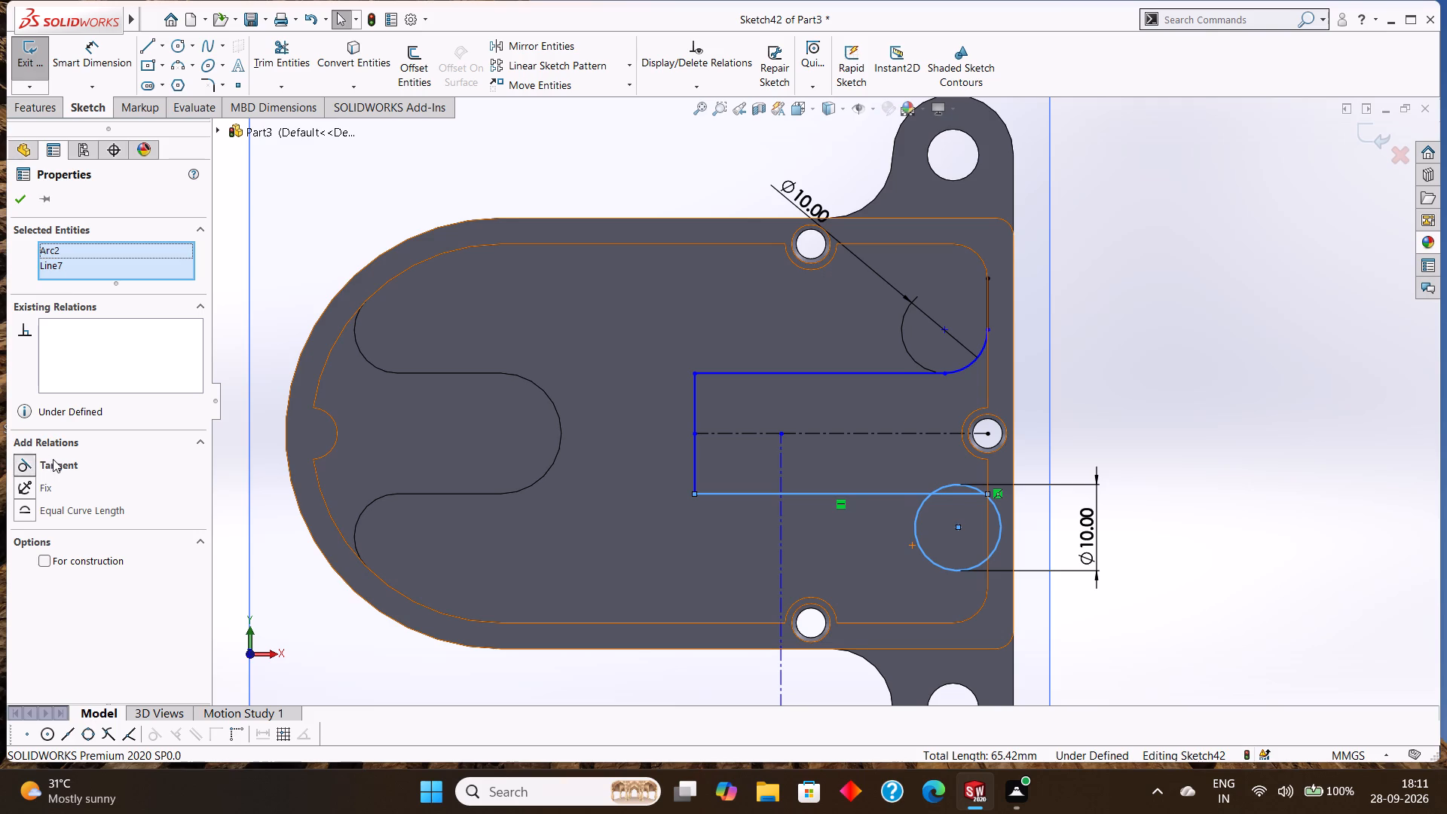
{"action": "left_click", "coordinate": [17, 200]}
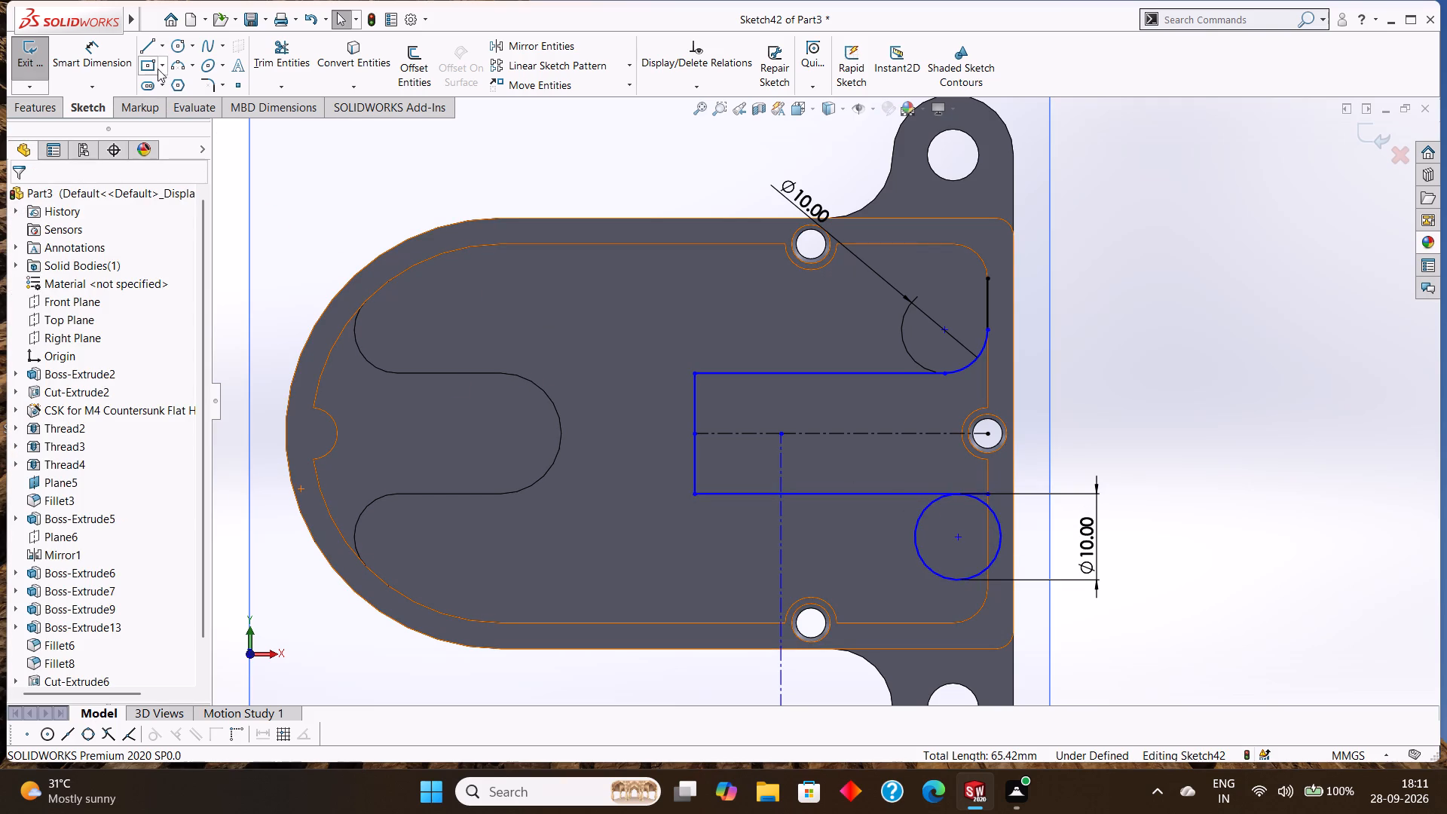
Sketch a vertical line about 11 mm long from the end of the rectangle's lower line, downward along the end wall.
{"action": "left_click", "coordinate": [148, 44]}
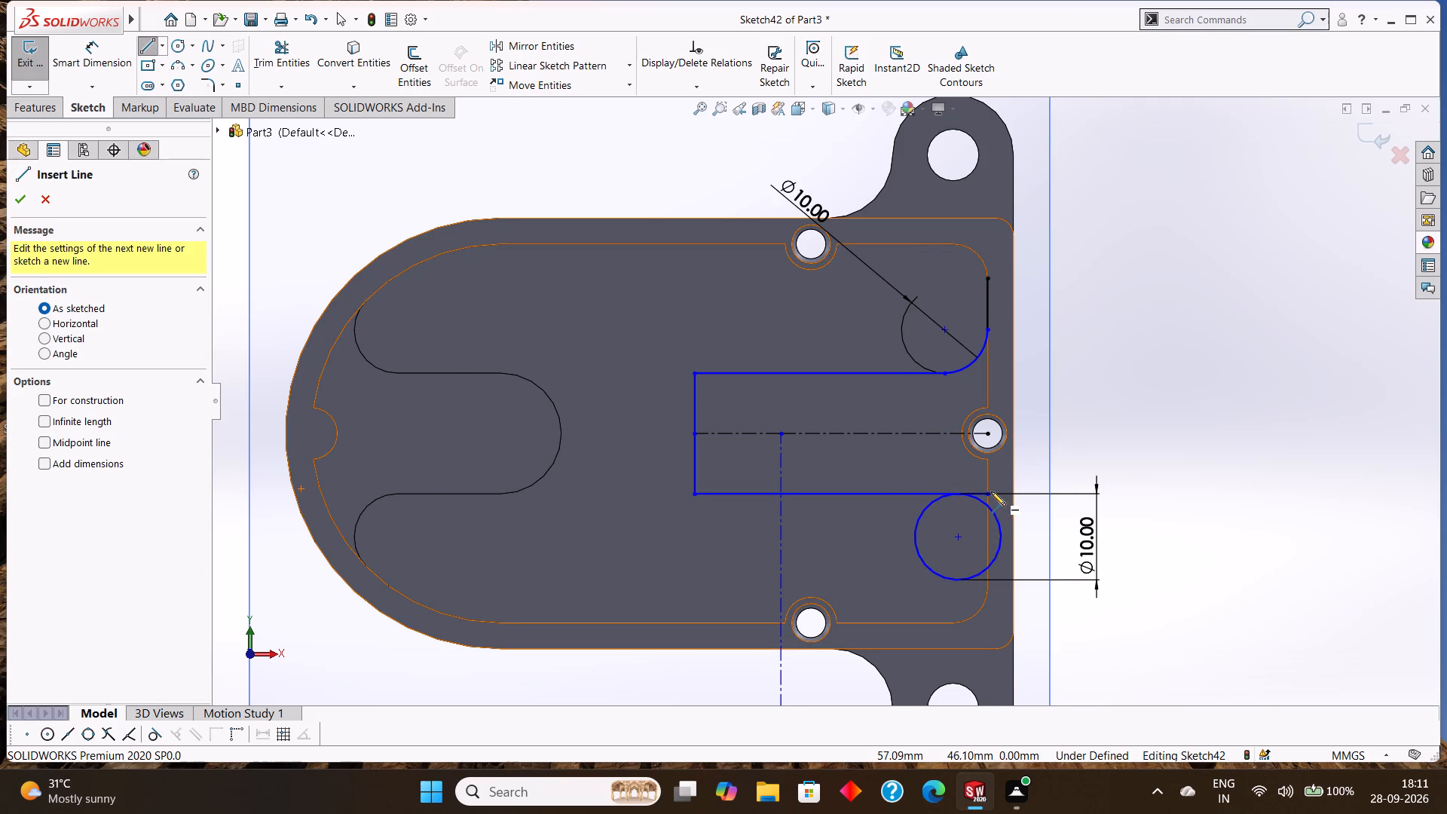
{"action": "left_click", "coordinate": [990, 491]}
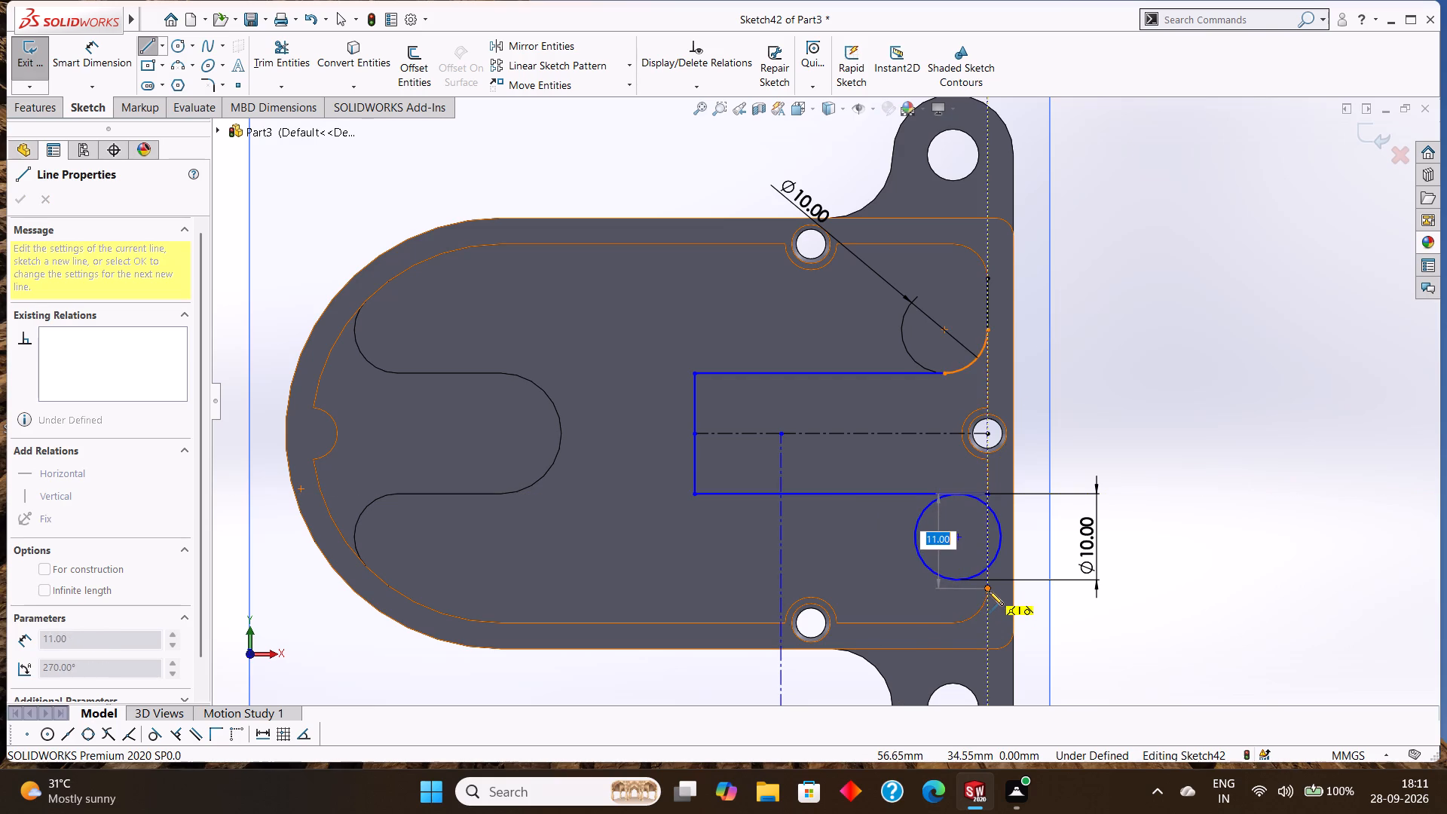
{"action": "left_click", "coordinate": [989, 590]}
{"action": "right_click", "coordinate": [1077, 623]}
{"action": "left_click", "coordinate": [1103, 625]}
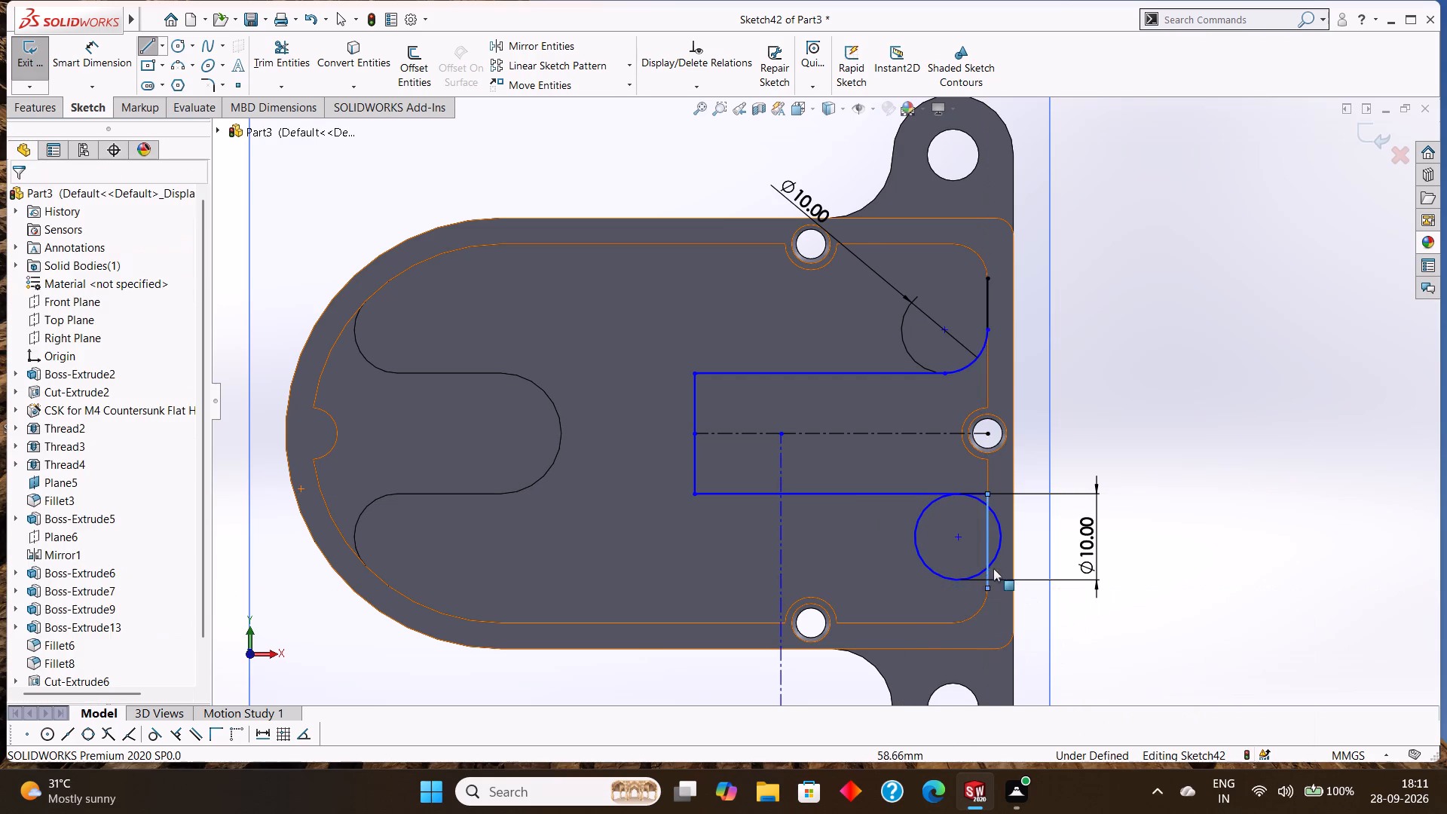
Make the second circle tangent to the vertical line along the end wall.
{"action": "left_click", "coordinate": [941, 501]}
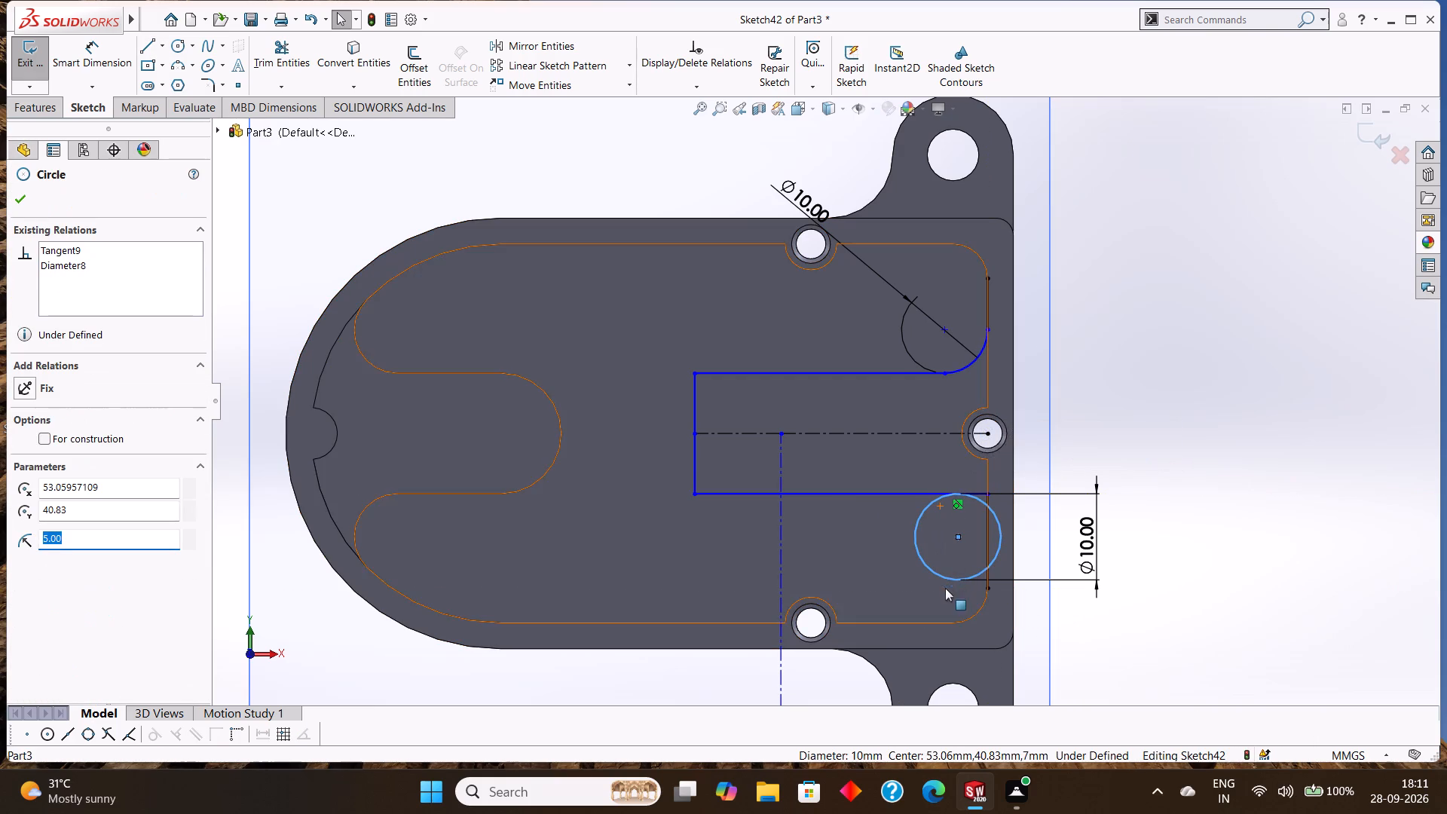
{"action": "left_click", "coordinate": [988, 529], "text": "ctrl"}
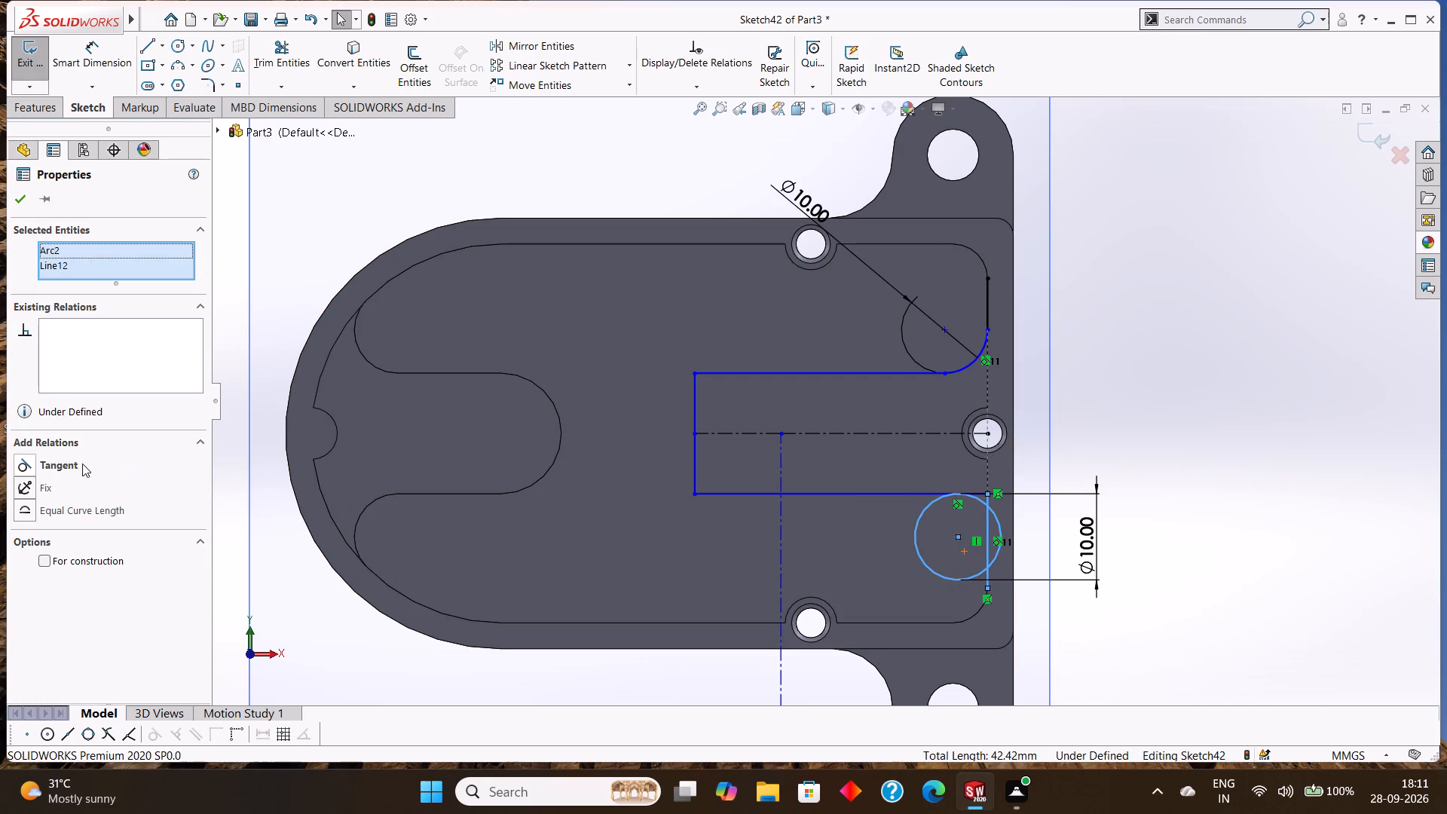
{"action": "left_click", "coordinate": [76, 464]}
{"action": "left_click", "coordinate": [23, 204]}
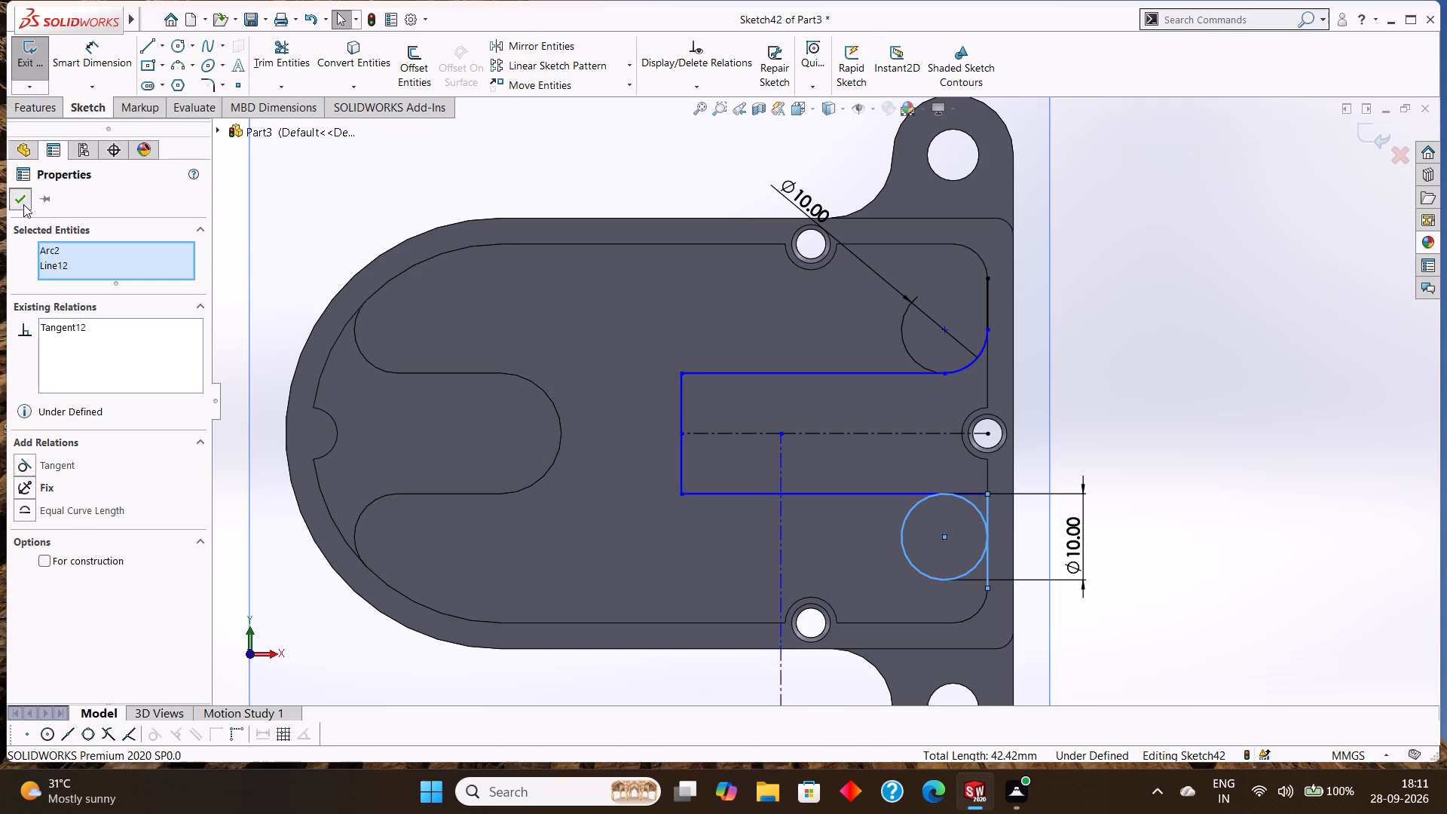
Trim the second circle's outer arc and the two line ends at the corner, leaving a rounded transition from the lower line to the end wall.
{"action": "left_click", "coordinate": [289, 49]}
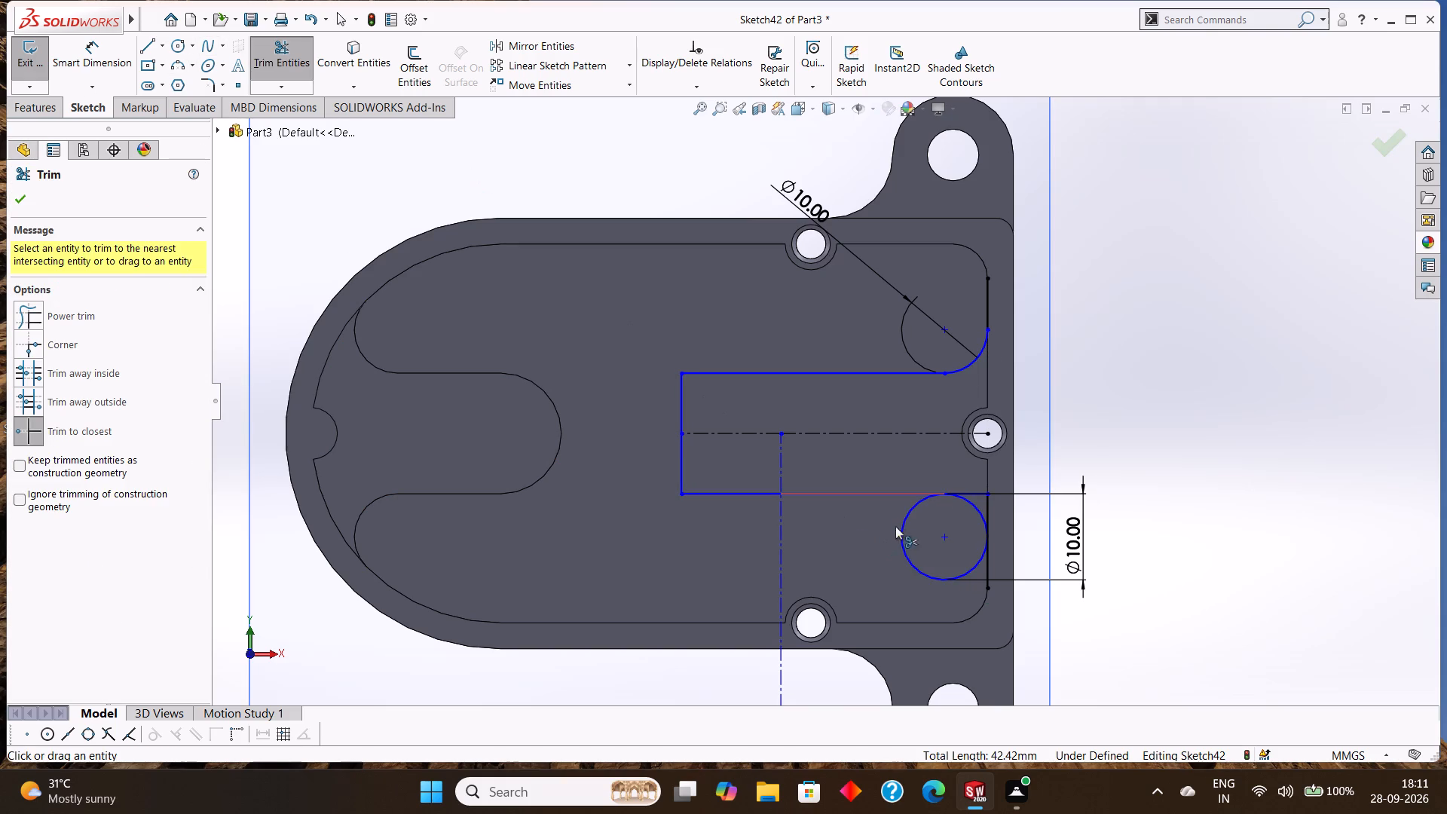
{"action": "left_click", "coordinate": [903, 519]}
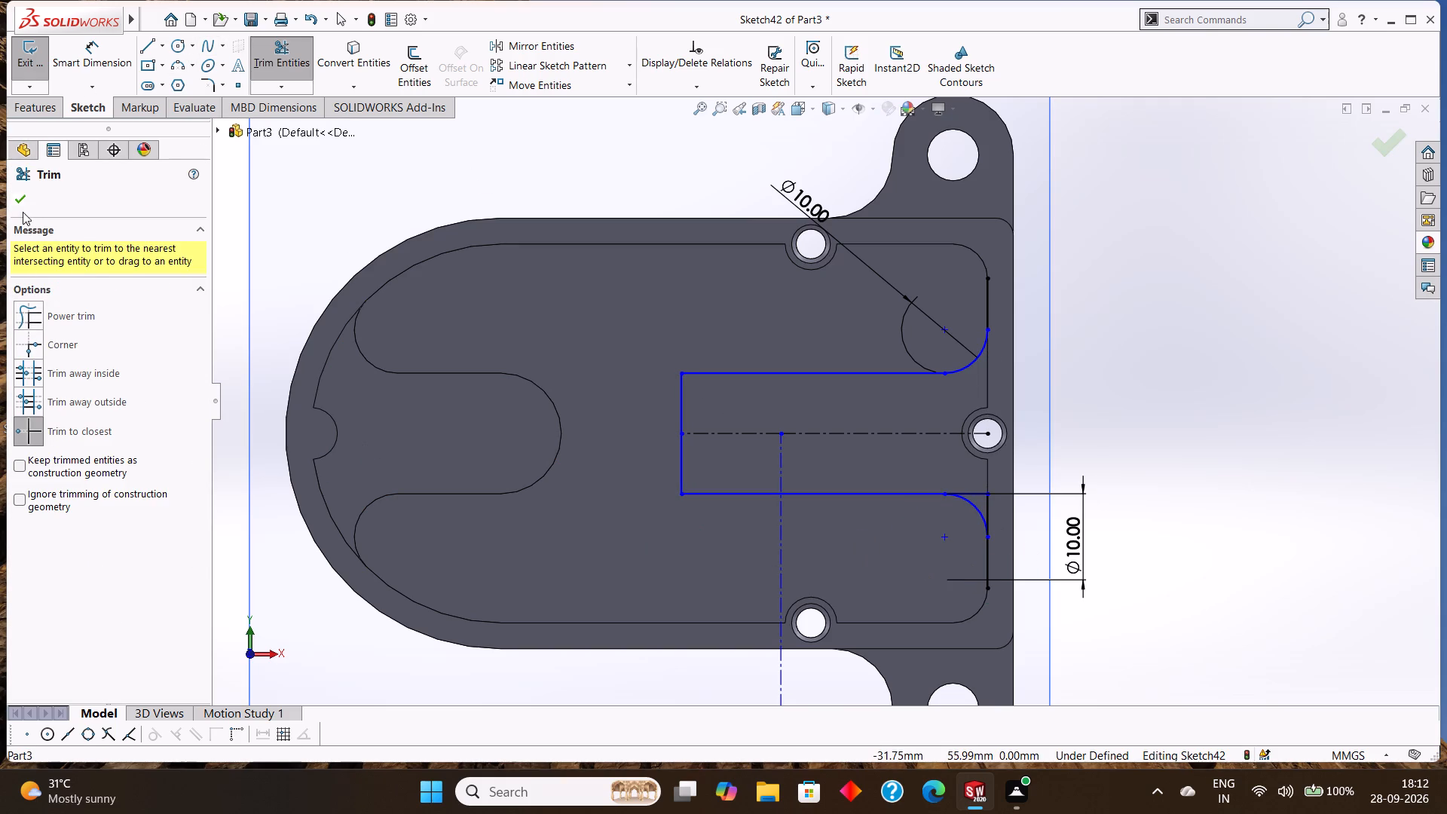
{"action": "left_click", "coordinate": [987, 503]}
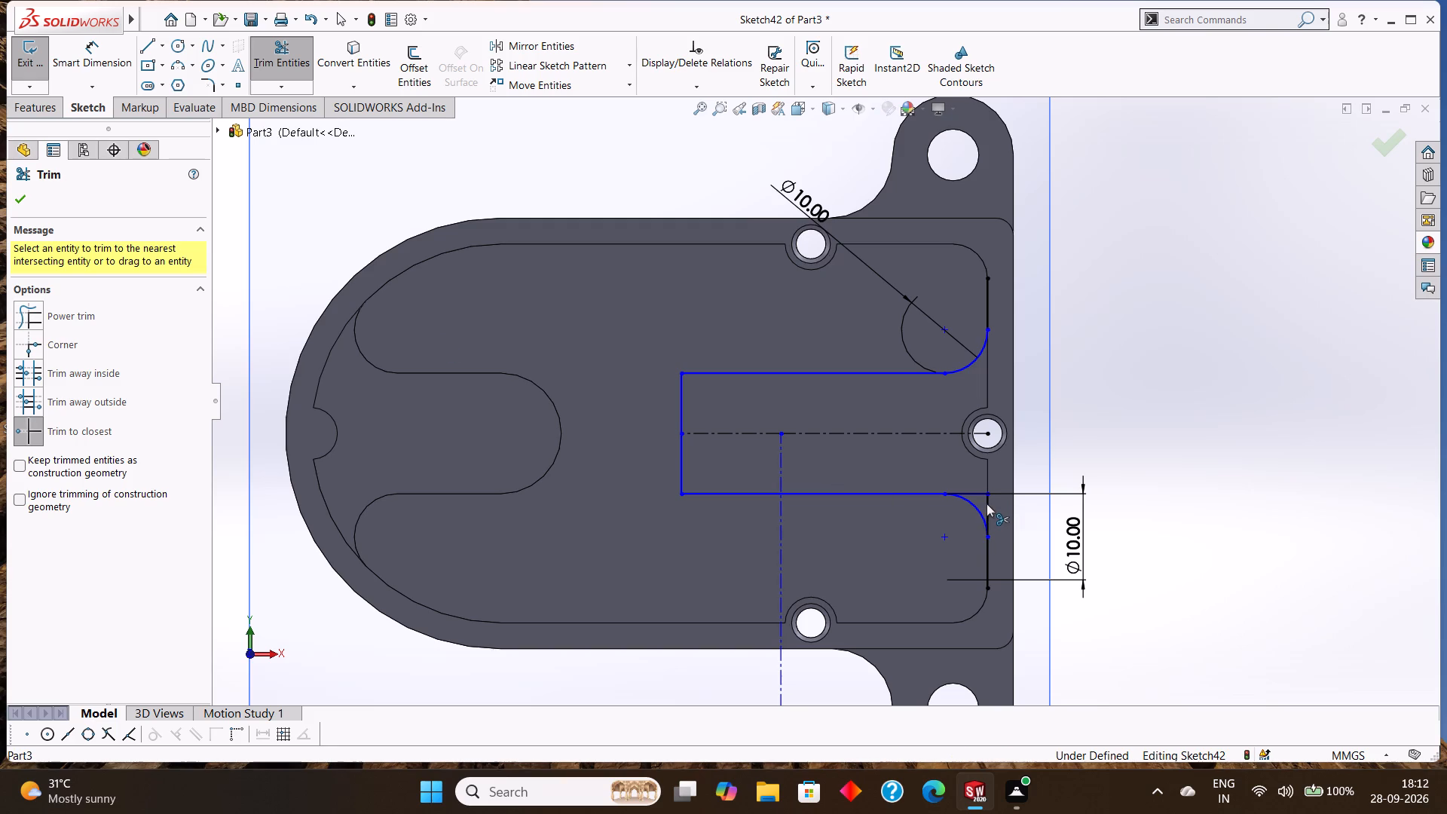
{"action": "scroll", "coordinate": [986, 499], "scroll_direction": "down", "scroll_amount": 3}
{"action": "left_click", "coordinate": [944, 471]}
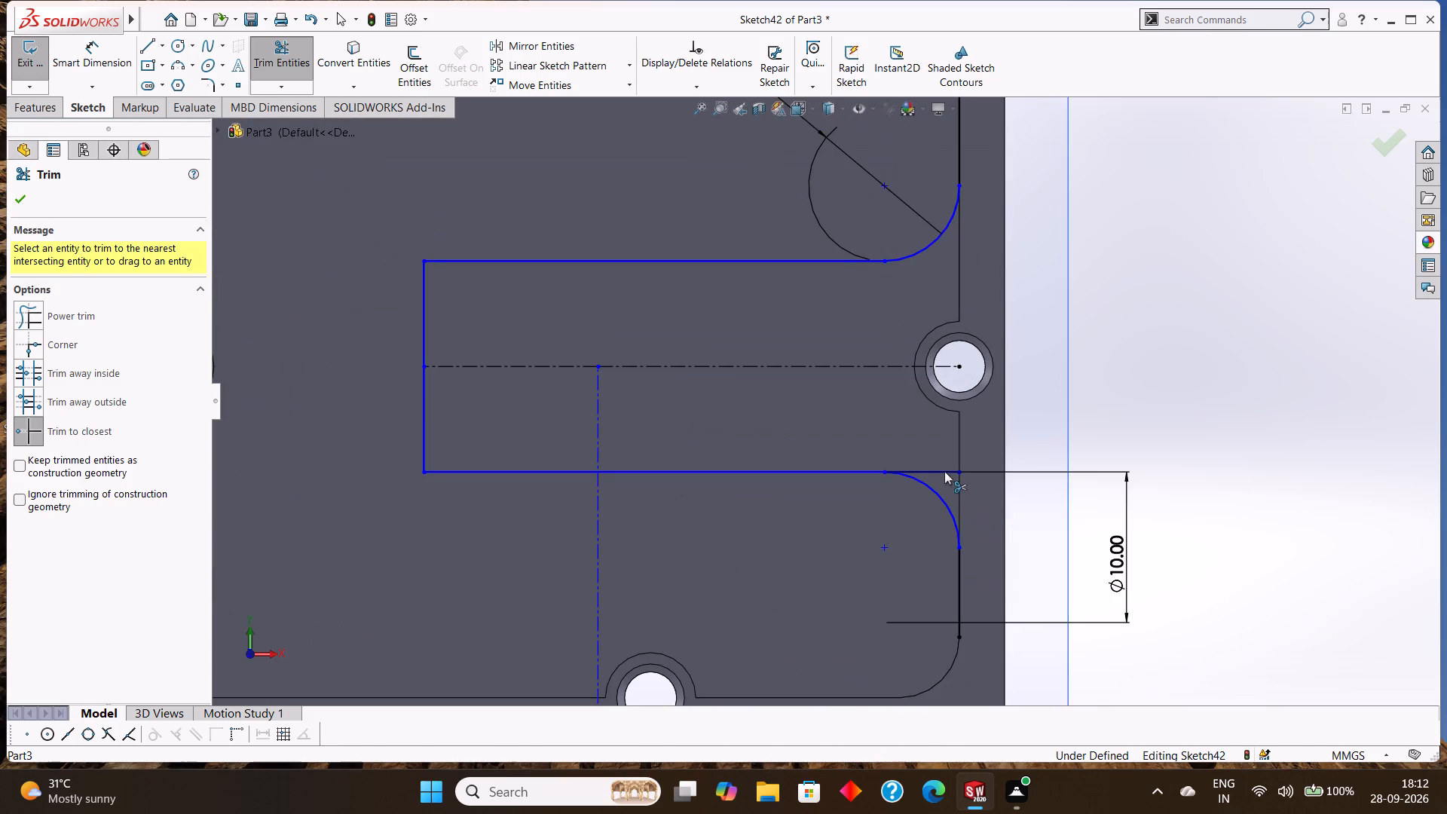
{"action": "left_click", "coordinate": [929, 471]}
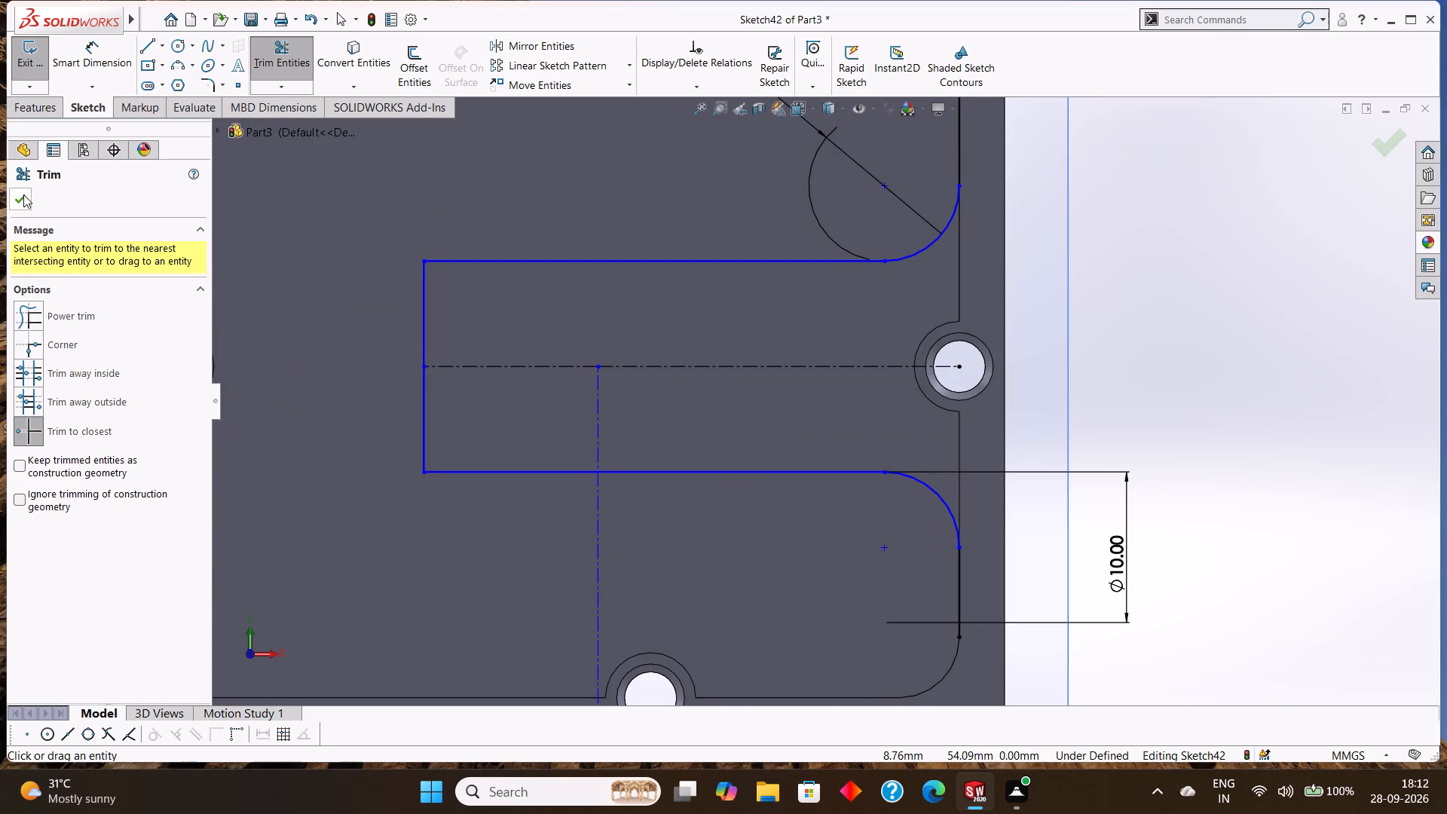
{"action": "left_click", "coordinate": [23, 194]}
Sketch a 4 mm radius three-point arc along the cavity's lower corner, from the vertical line's end to the lower side wall.
{"action": "scroll", "coordinate": [802, 448], "scroll_direction": "up", "scroll_amount": 4}
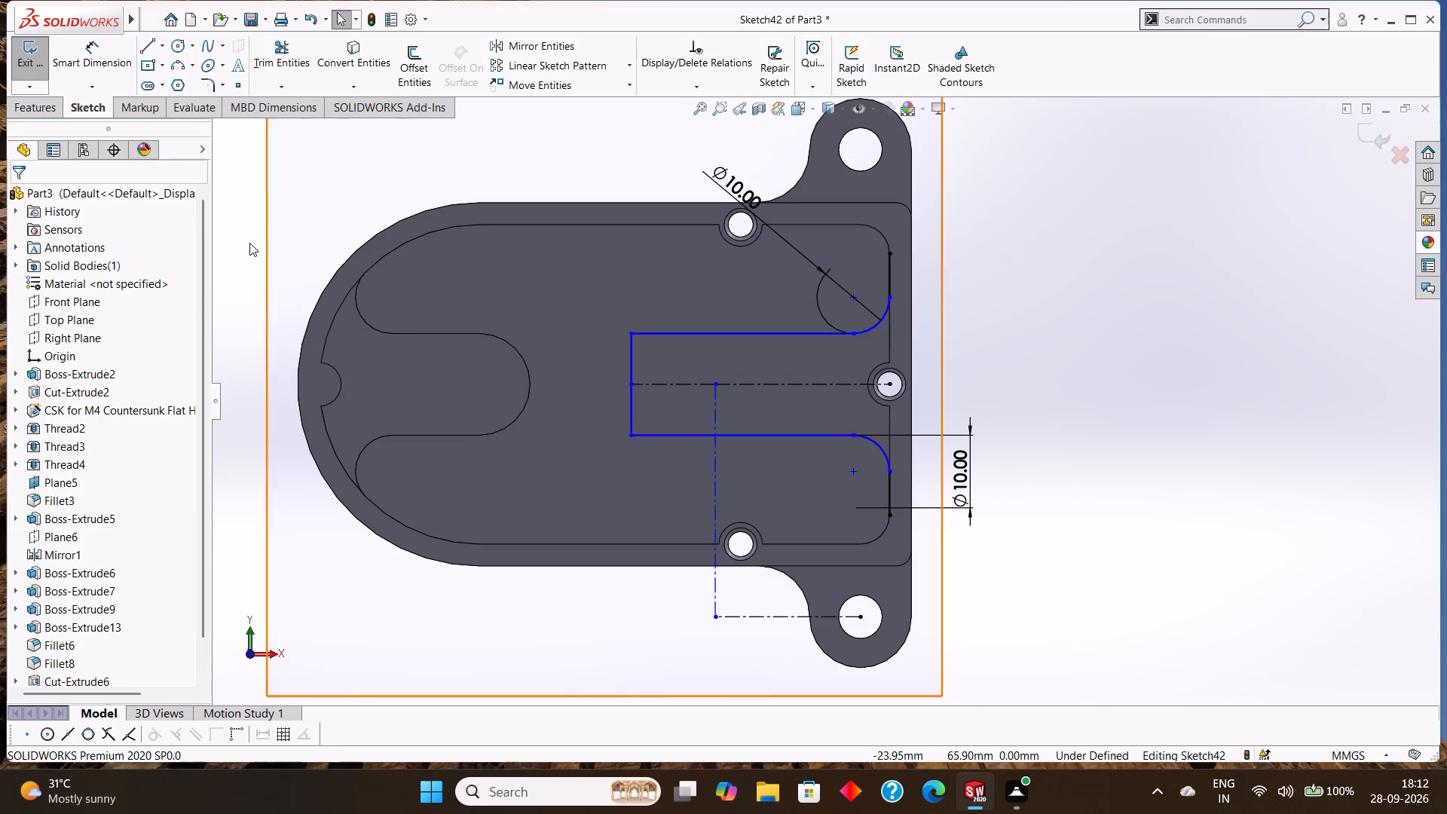
{"action": "left_click", "coordinate": [181, 66]}
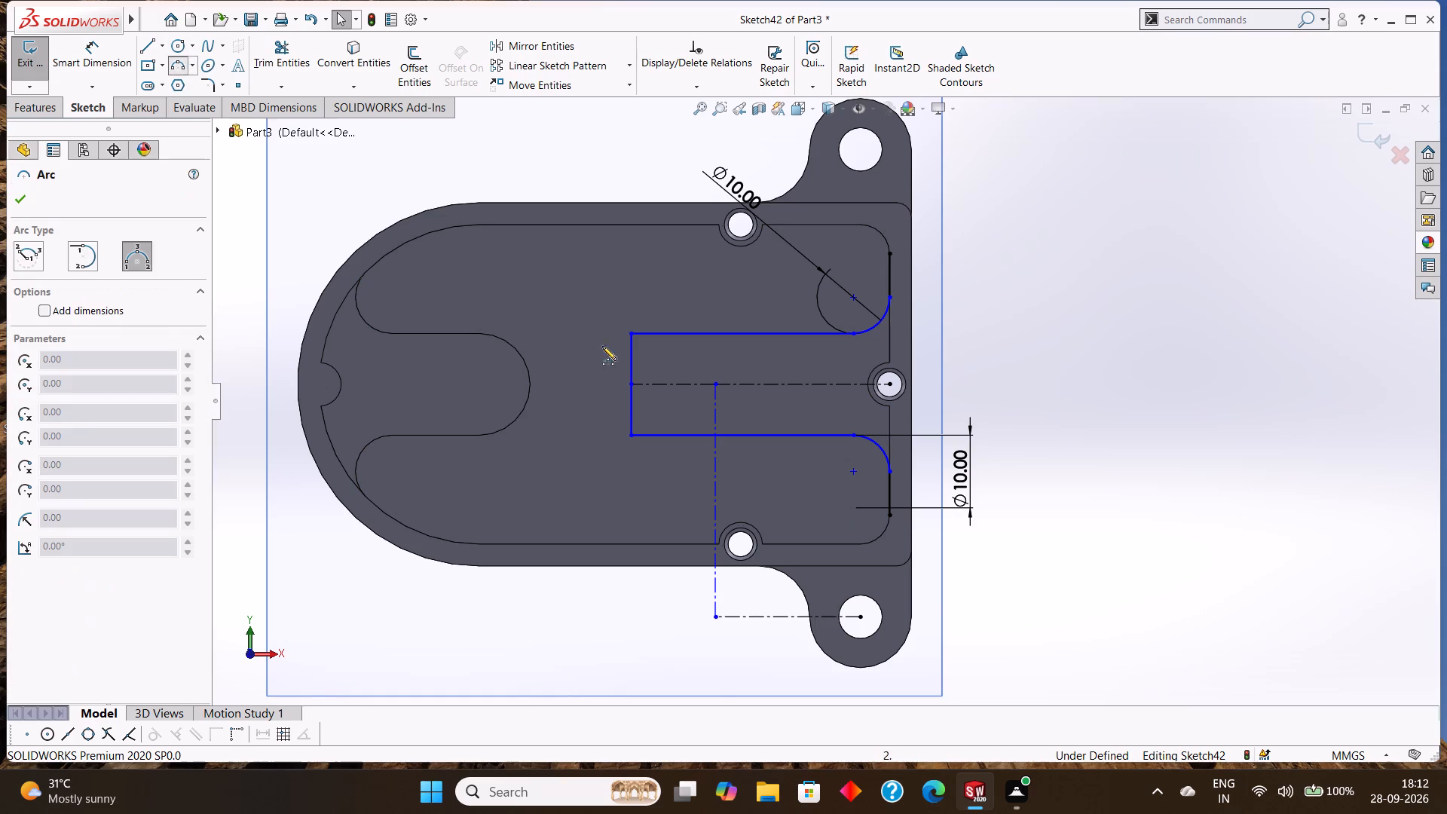
{"action": "left_click", "coordinate": [889, 513]}
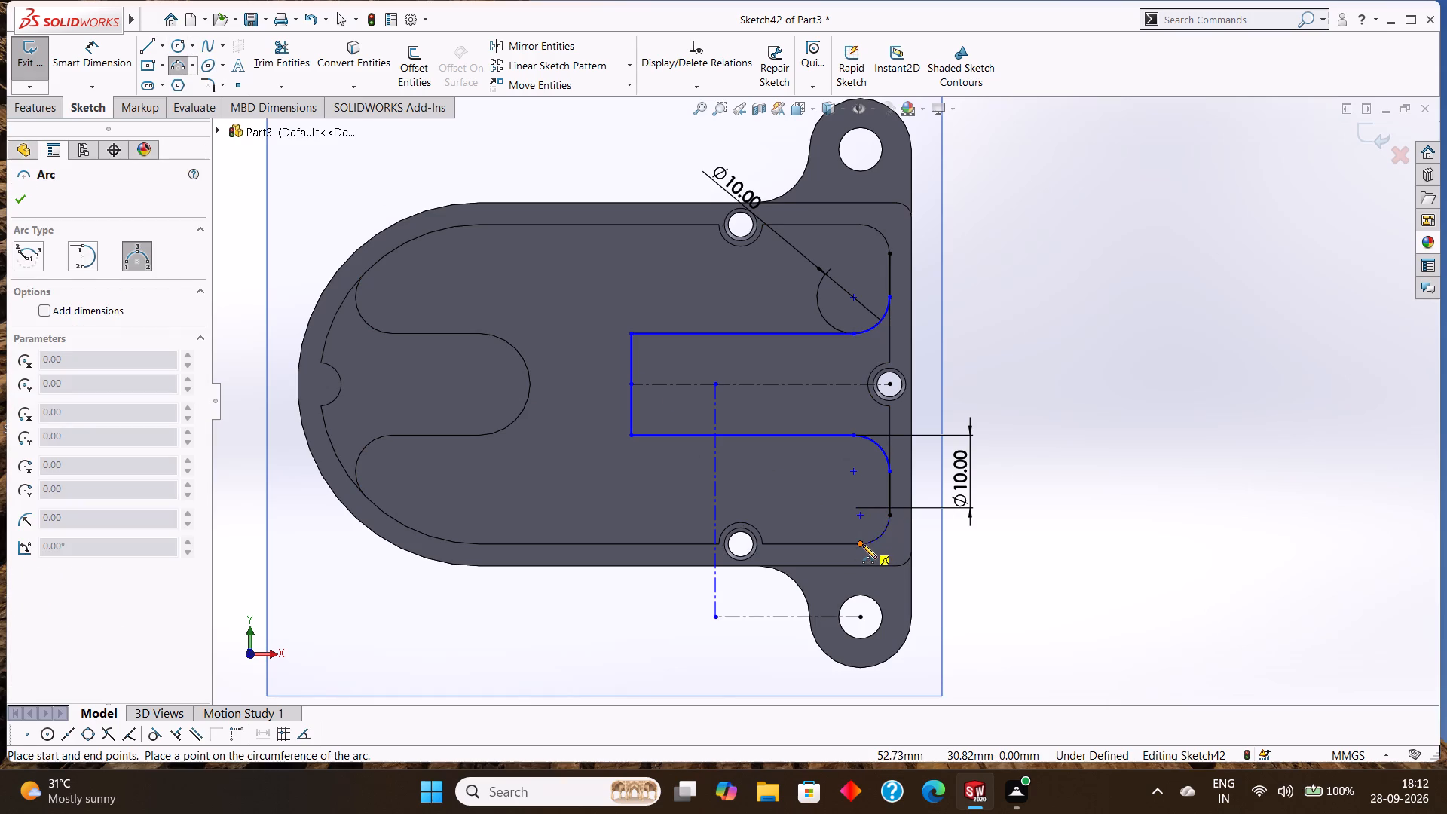
{"action": "left_click", "coordinate": [861, 544]}
{"action": "left_click", "coordinate": [863, 543]}
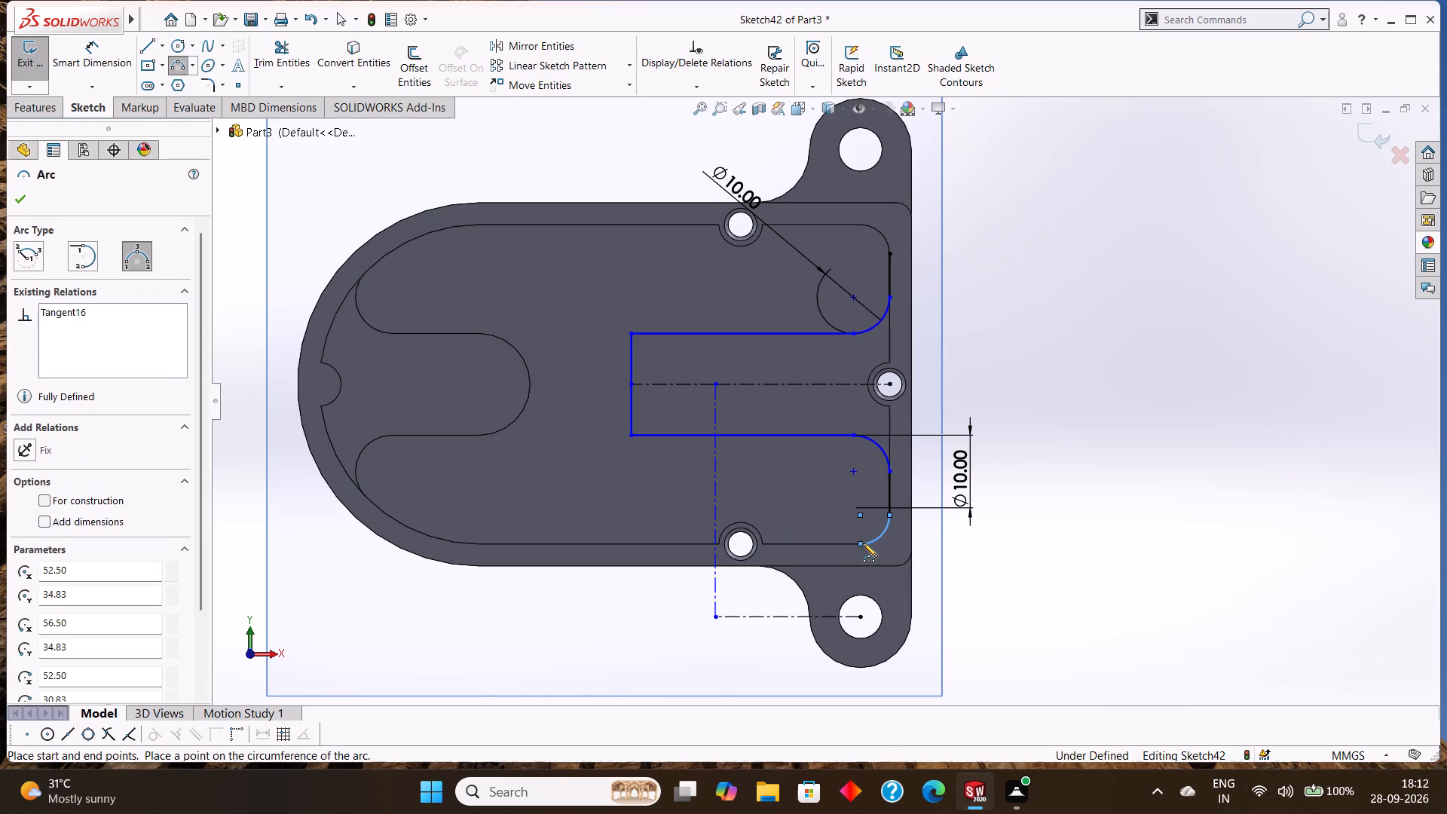
{"action": "right_click", "coordinate": [800, 473]}
{"action": "left_click", "coordinate": [831, 480]}
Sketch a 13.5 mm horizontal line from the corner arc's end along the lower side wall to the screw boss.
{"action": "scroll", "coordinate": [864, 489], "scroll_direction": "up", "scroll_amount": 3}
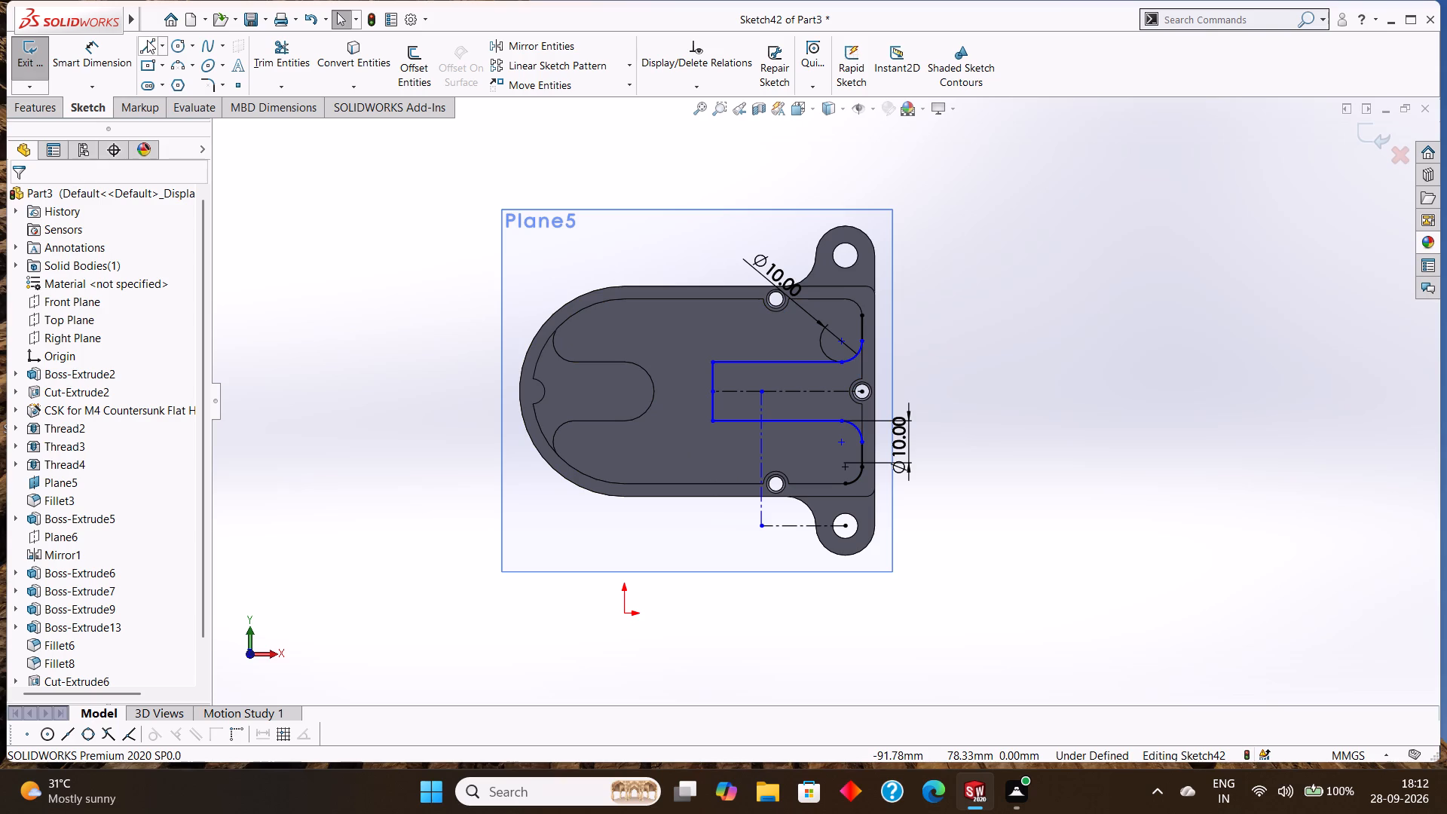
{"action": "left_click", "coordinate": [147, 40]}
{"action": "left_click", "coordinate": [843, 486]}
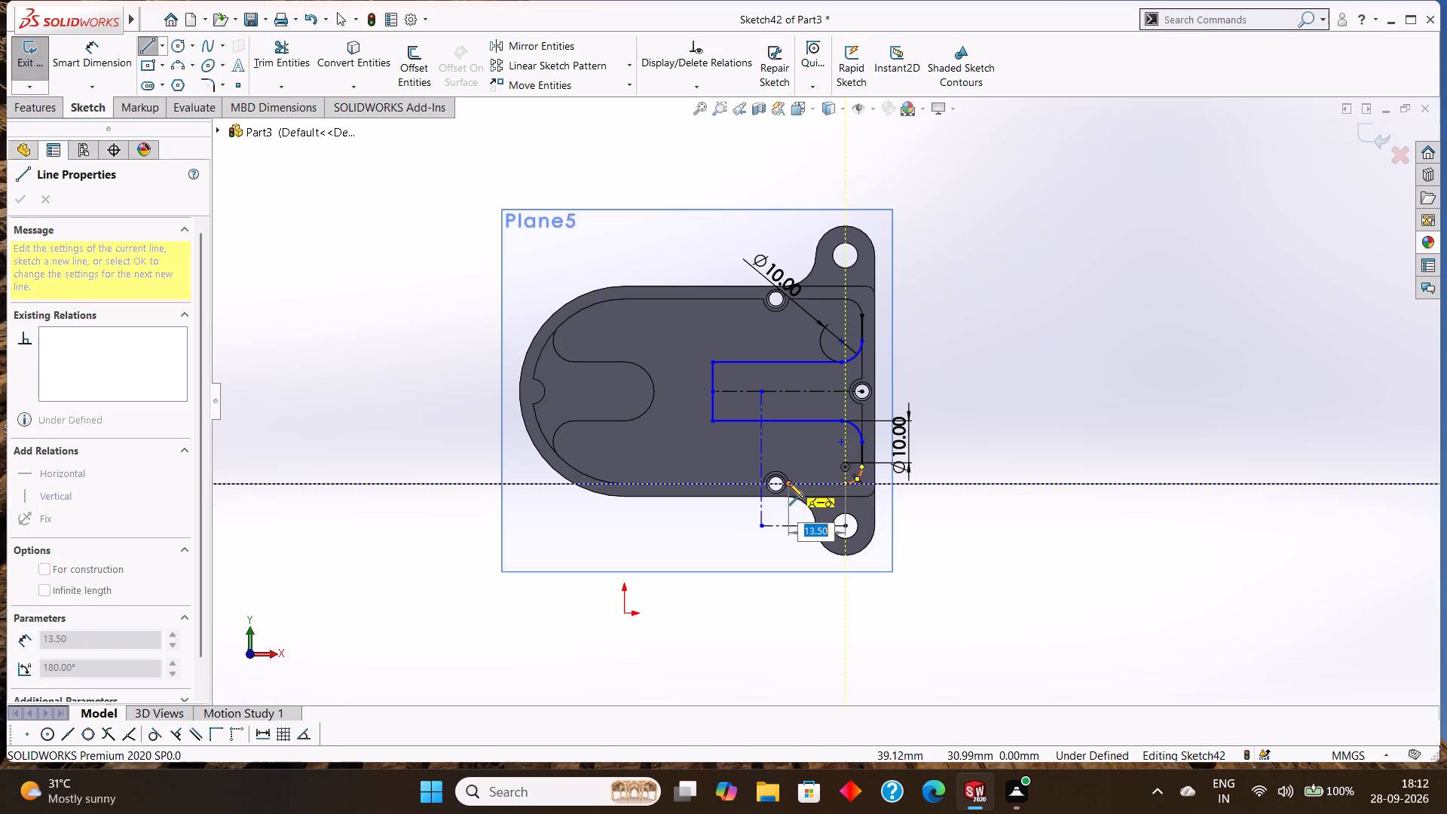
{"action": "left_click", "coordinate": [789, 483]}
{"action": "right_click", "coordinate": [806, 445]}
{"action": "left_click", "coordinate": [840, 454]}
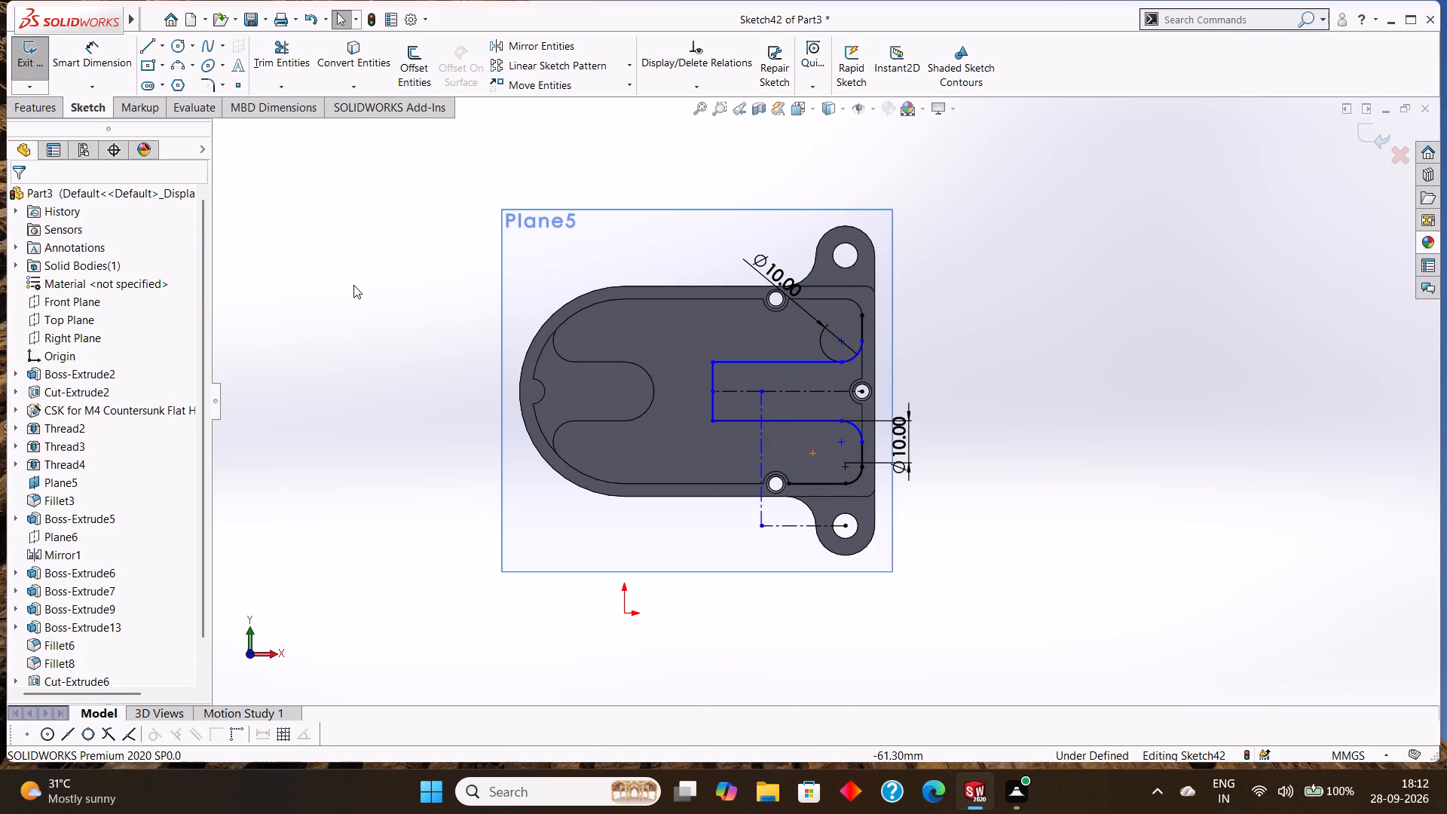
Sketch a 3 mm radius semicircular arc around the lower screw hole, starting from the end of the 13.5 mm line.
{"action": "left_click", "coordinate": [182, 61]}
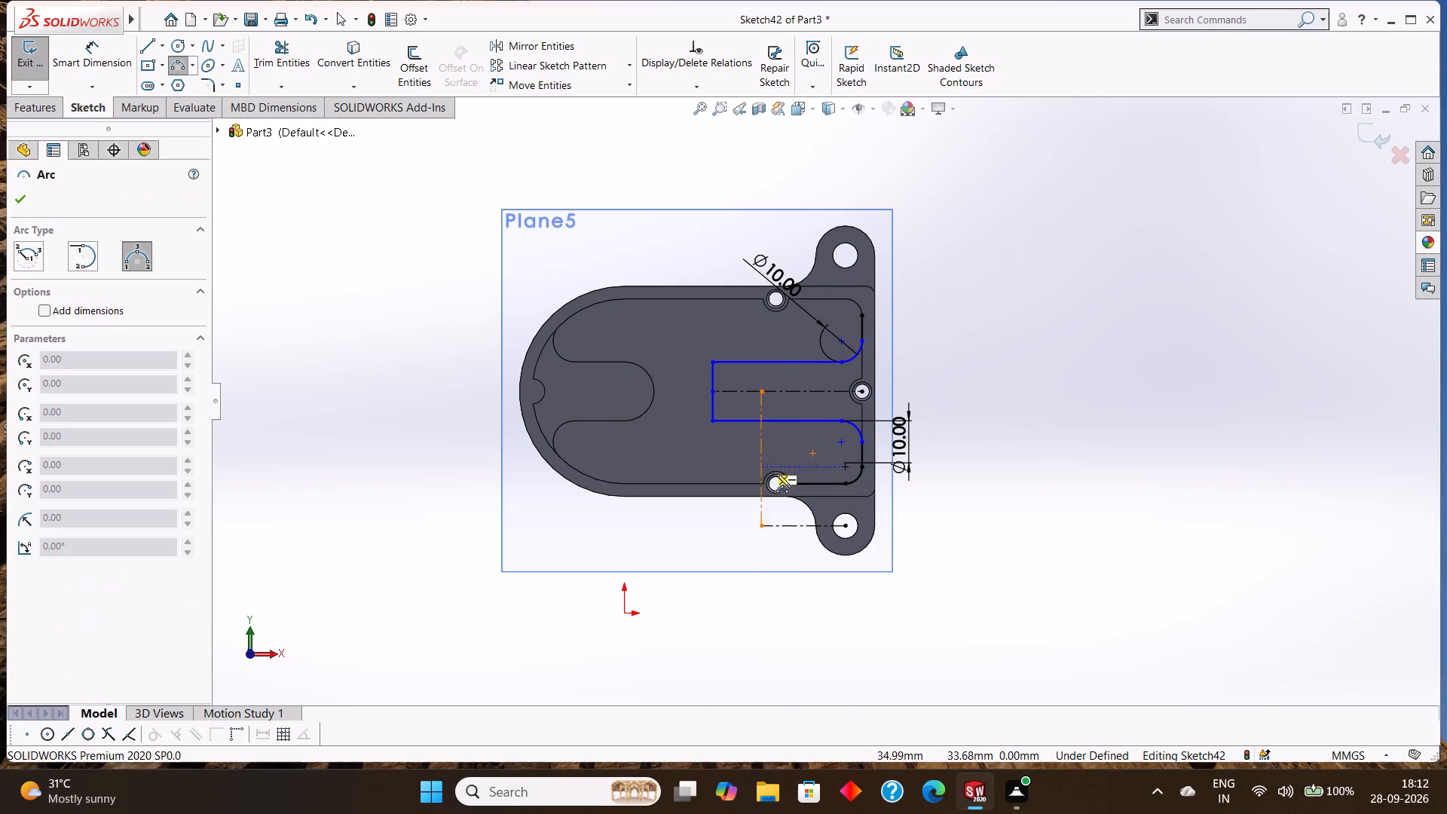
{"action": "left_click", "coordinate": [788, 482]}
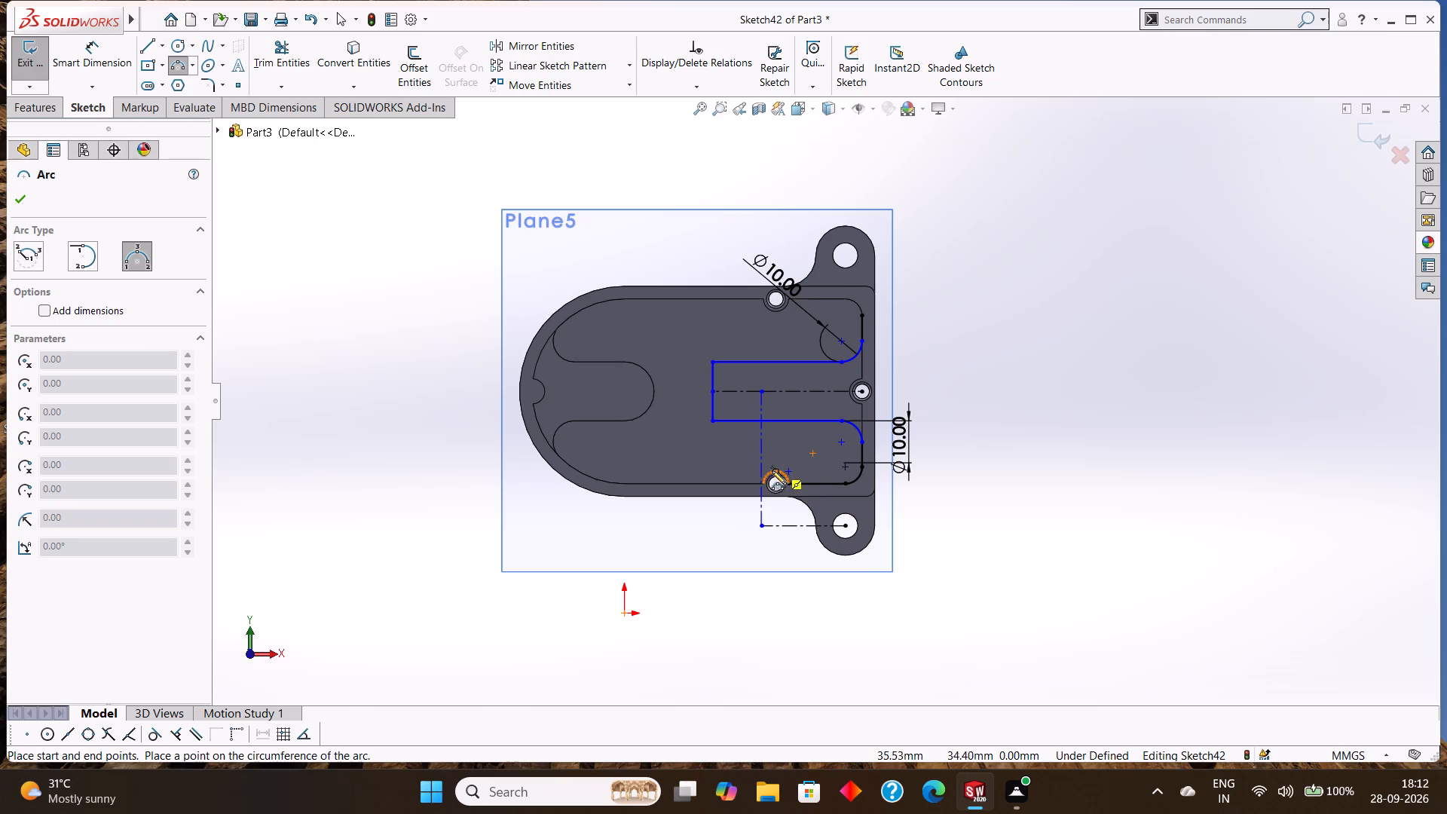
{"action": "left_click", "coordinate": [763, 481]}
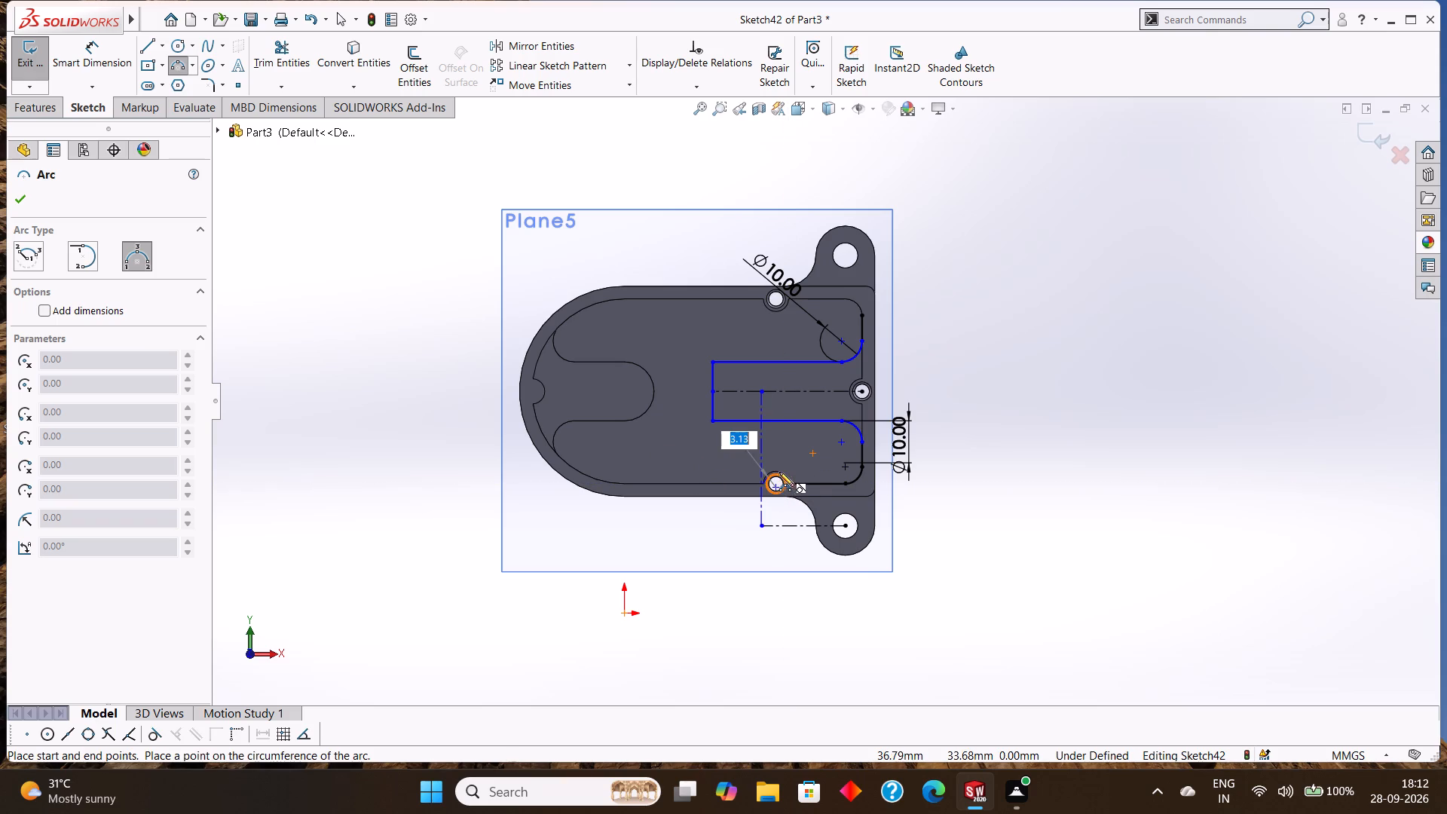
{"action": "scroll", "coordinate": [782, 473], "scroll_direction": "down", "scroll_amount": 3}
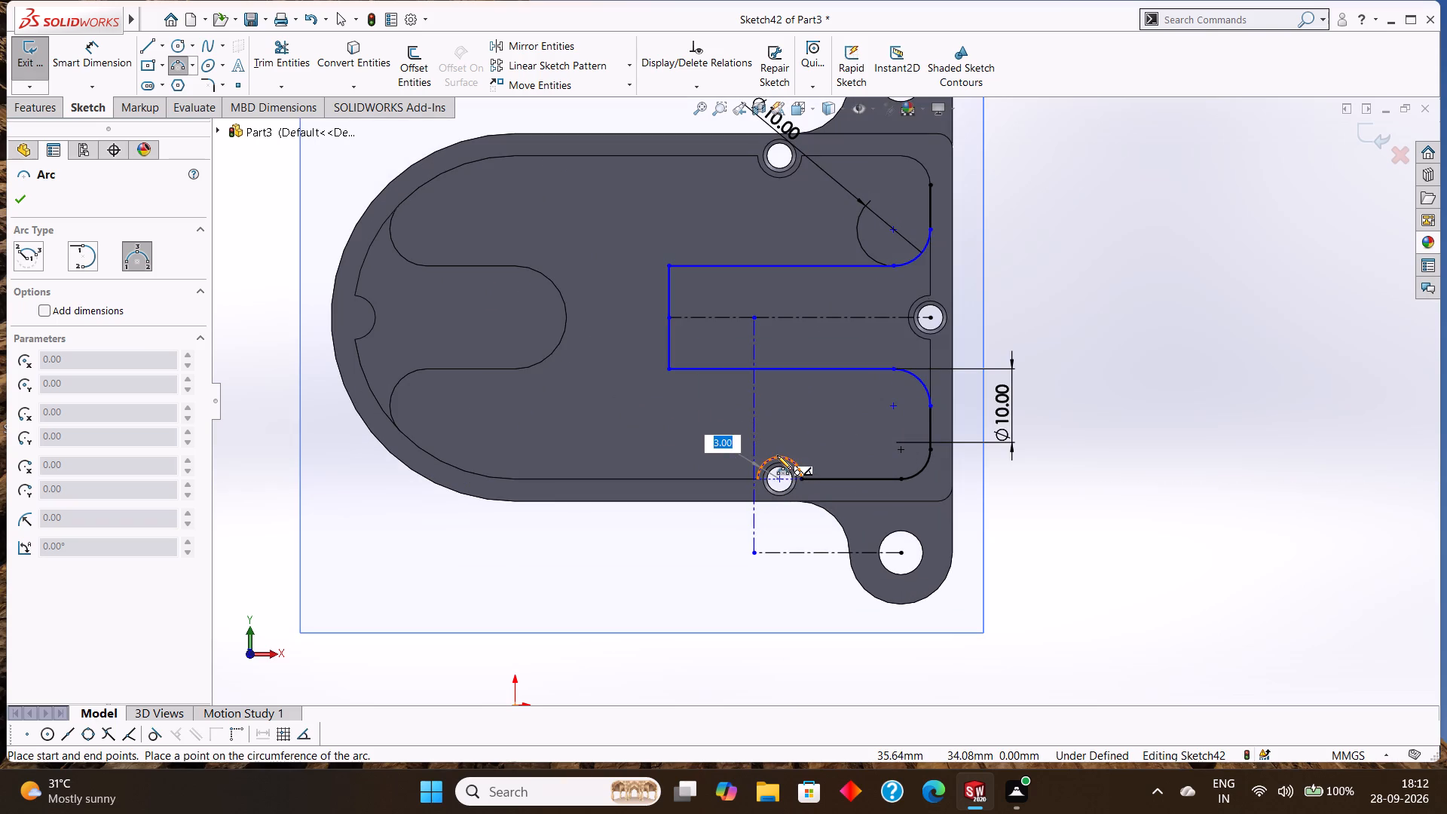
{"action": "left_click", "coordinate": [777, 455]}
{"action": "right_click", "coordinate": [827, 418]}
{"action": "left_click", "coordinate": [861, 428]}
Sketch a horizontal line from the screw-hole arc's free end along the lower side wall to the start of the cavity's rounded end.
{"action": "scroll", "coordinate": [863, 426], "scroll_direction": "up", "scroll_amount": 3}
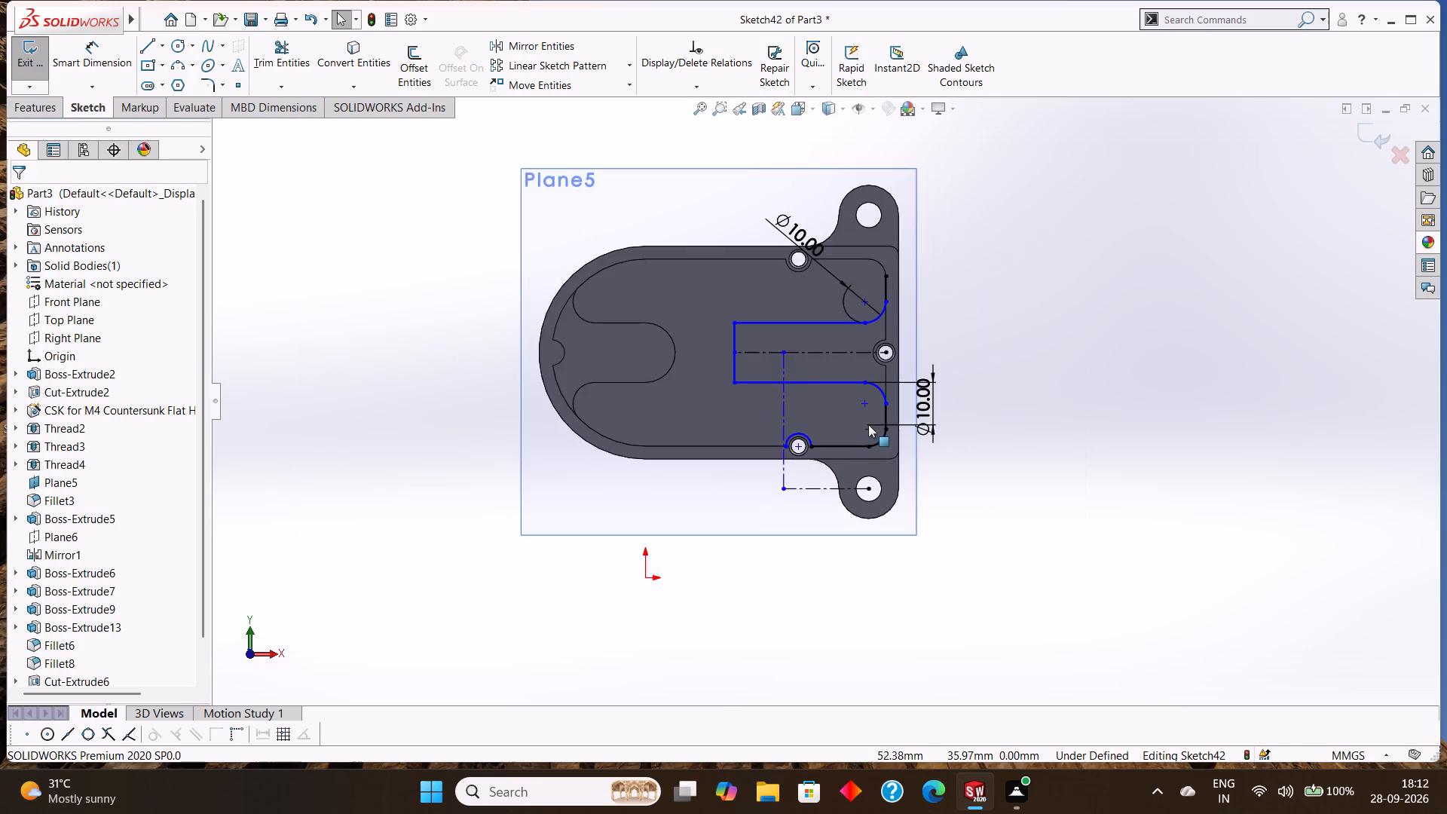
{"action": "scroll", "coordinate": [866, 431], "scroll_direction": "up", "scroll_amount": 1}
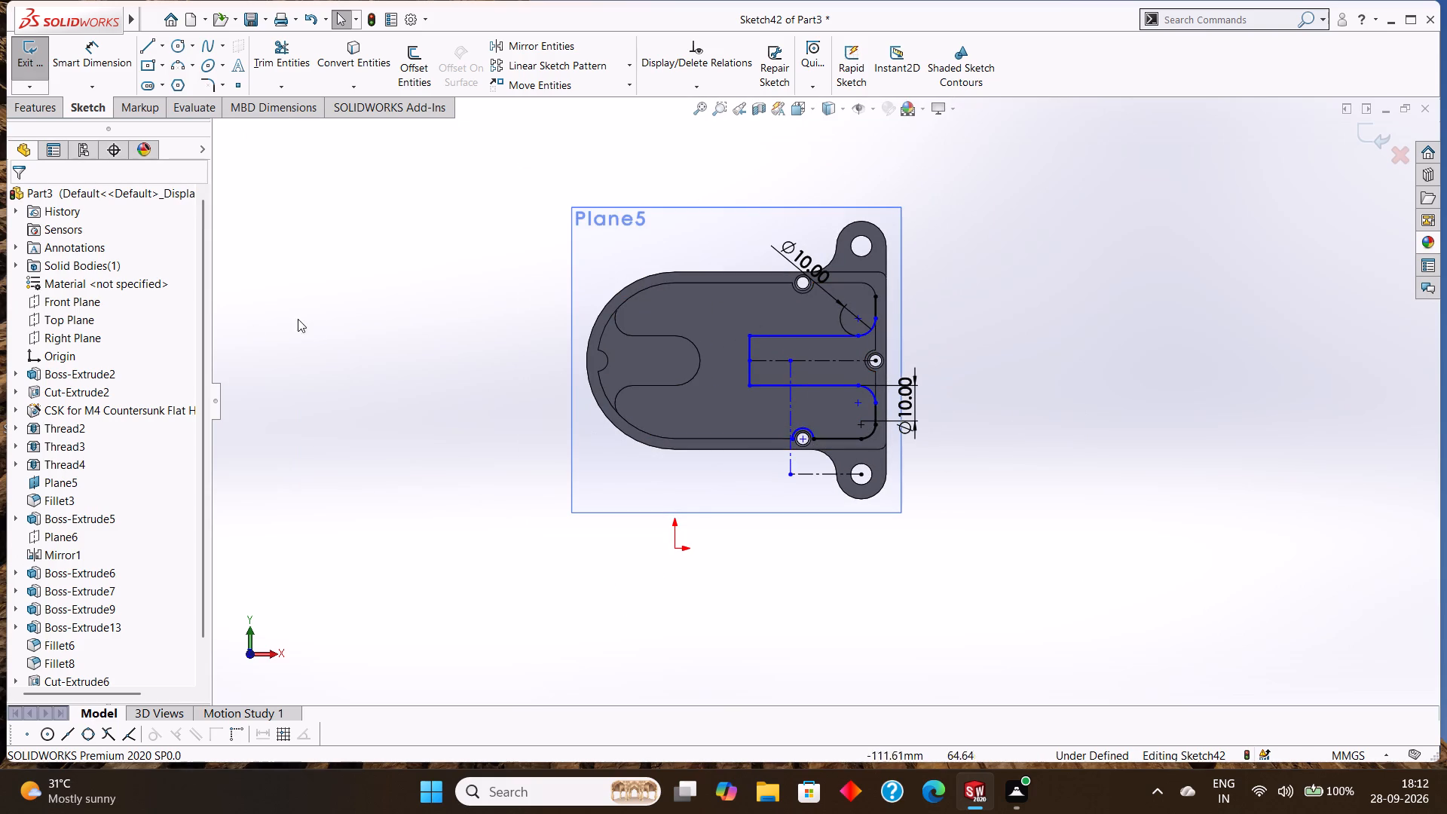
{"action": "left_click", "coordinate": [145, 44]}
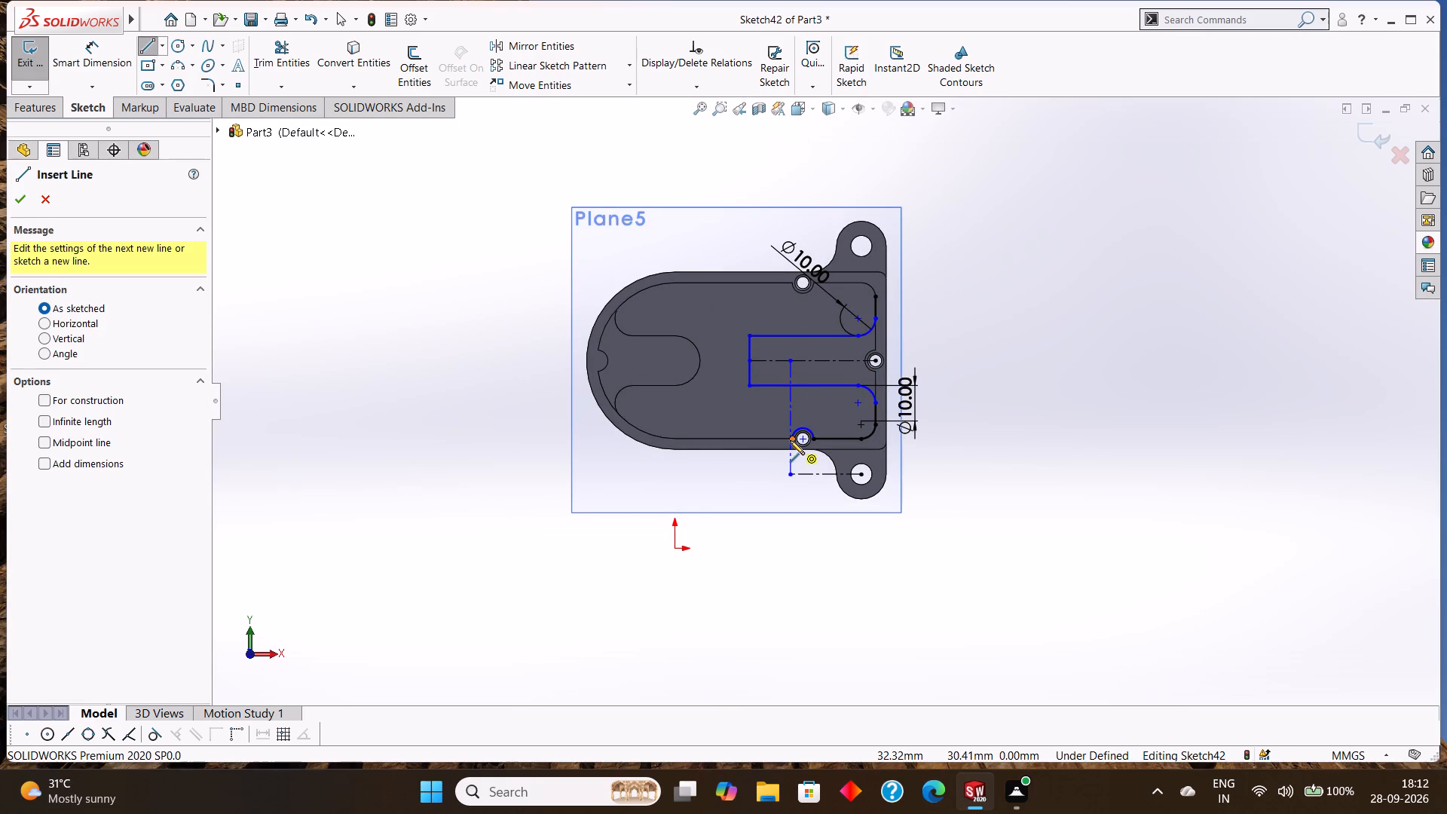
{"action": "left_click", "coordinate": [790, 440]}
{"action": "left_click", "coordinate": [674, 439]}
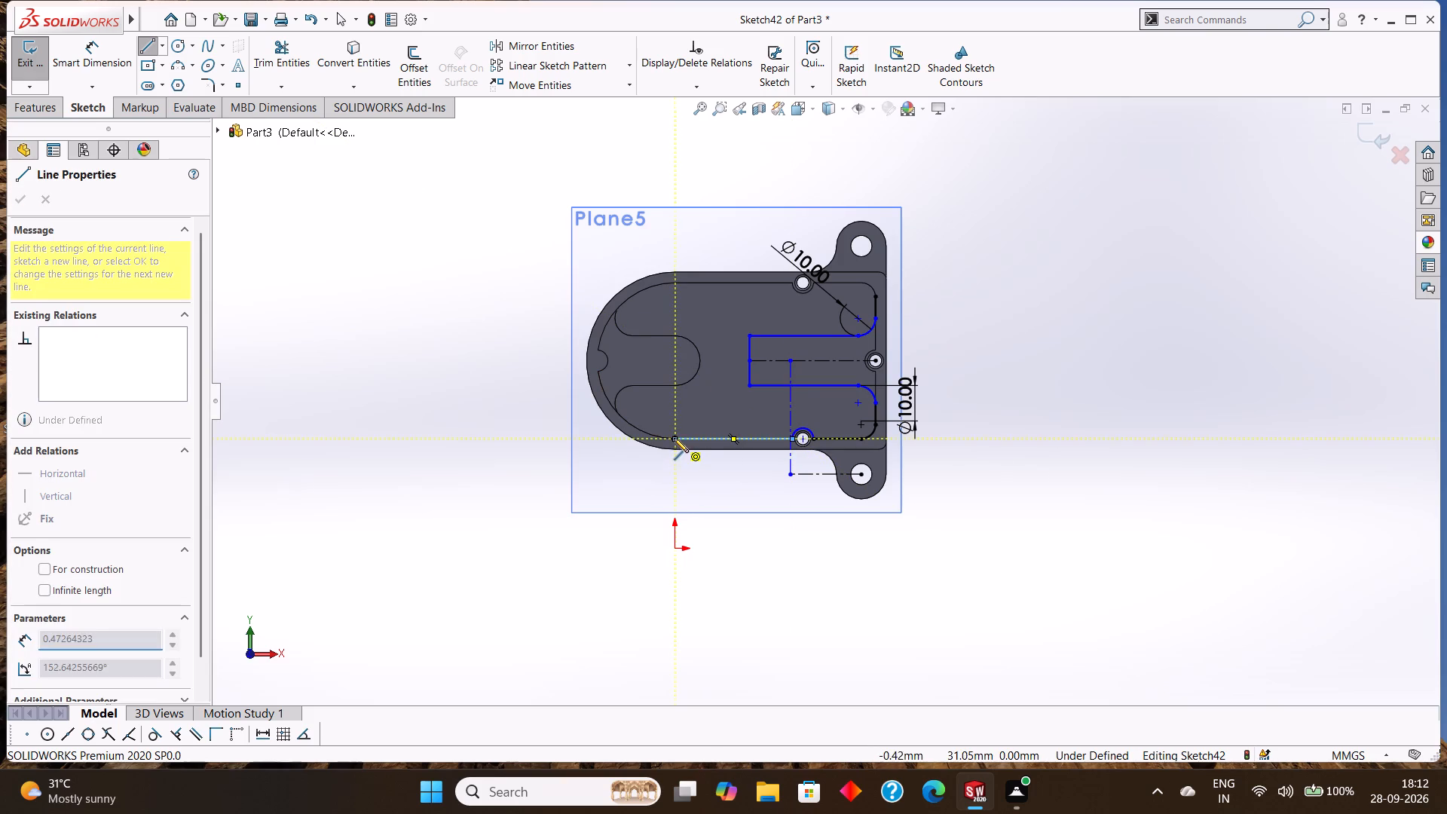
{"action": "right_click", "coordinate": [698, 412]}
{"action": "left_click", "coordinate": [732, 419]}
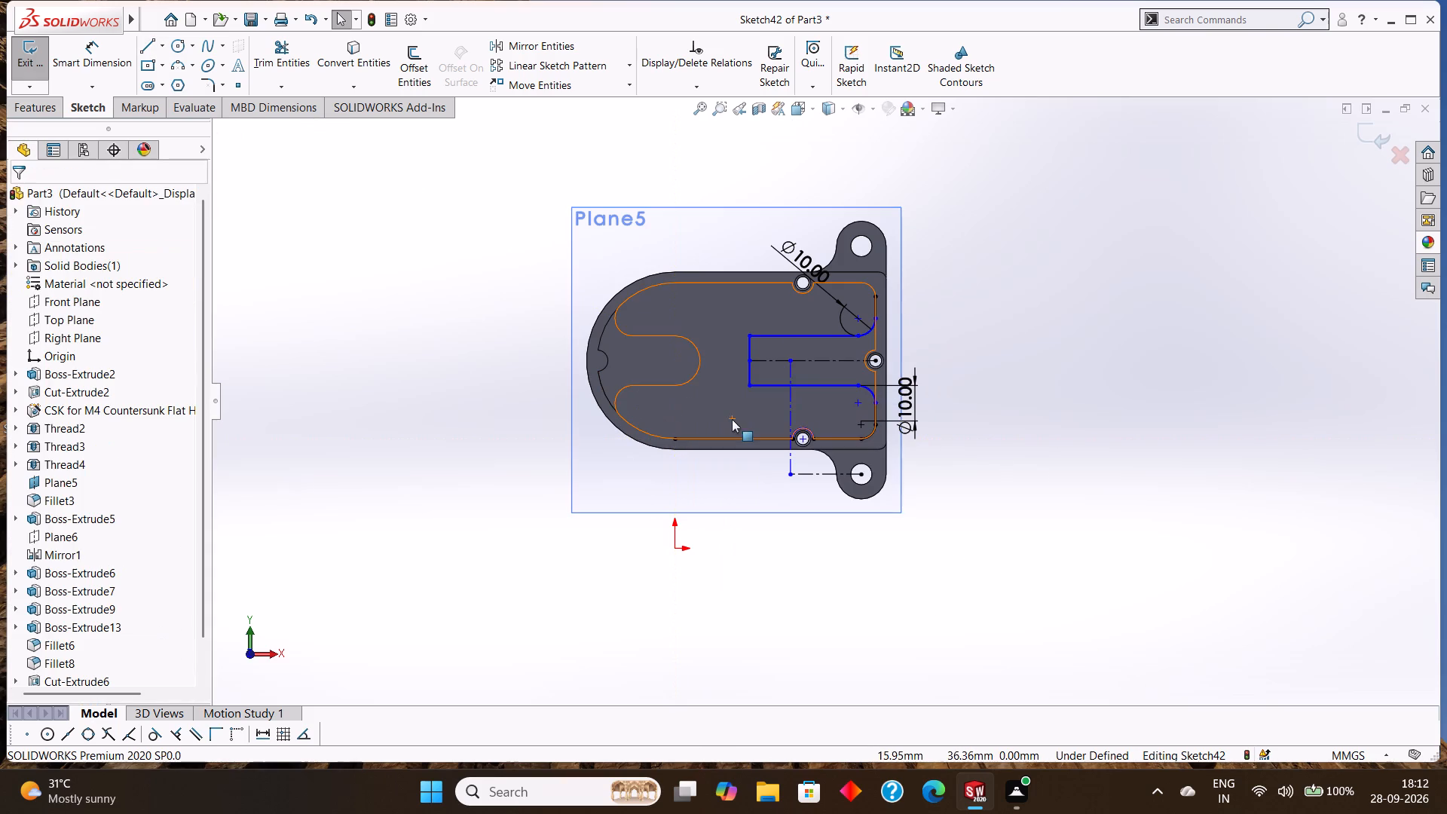
Examine in an angled view how the sketched outline sits against the cavity walls and screw bosses.
{"action": "scroll", "coordinate": [750, 396], "scroll_direction": "down", "scroll_amount": 2}
{"action": "scroll", "coordinate": [752, 396], "scroll_direction": "up", "scroll_amount": 2}
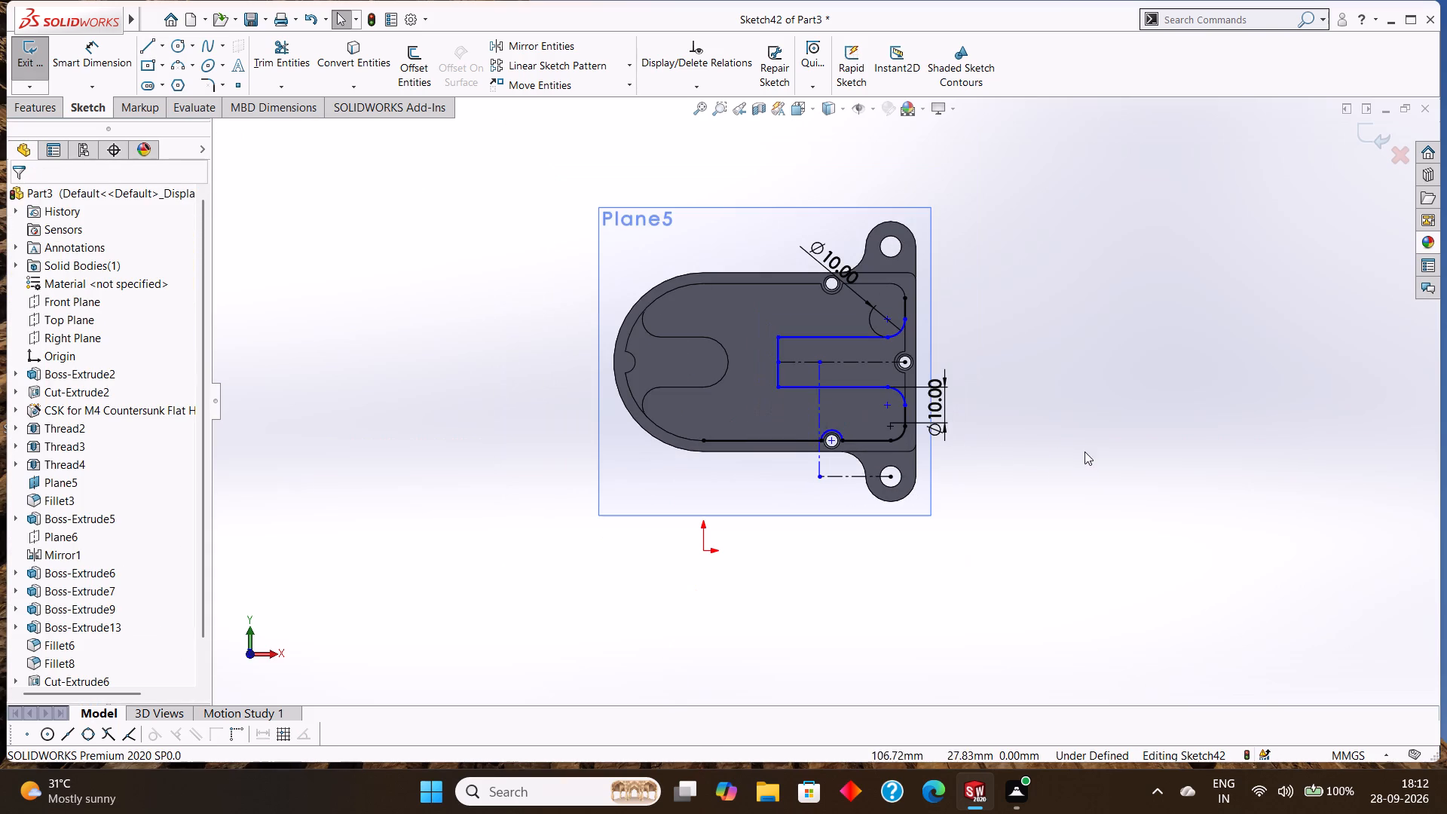
{"action": "middle_click_drag", "start_coordinate": [1085, 451], "coordinate": [1093, 277]}
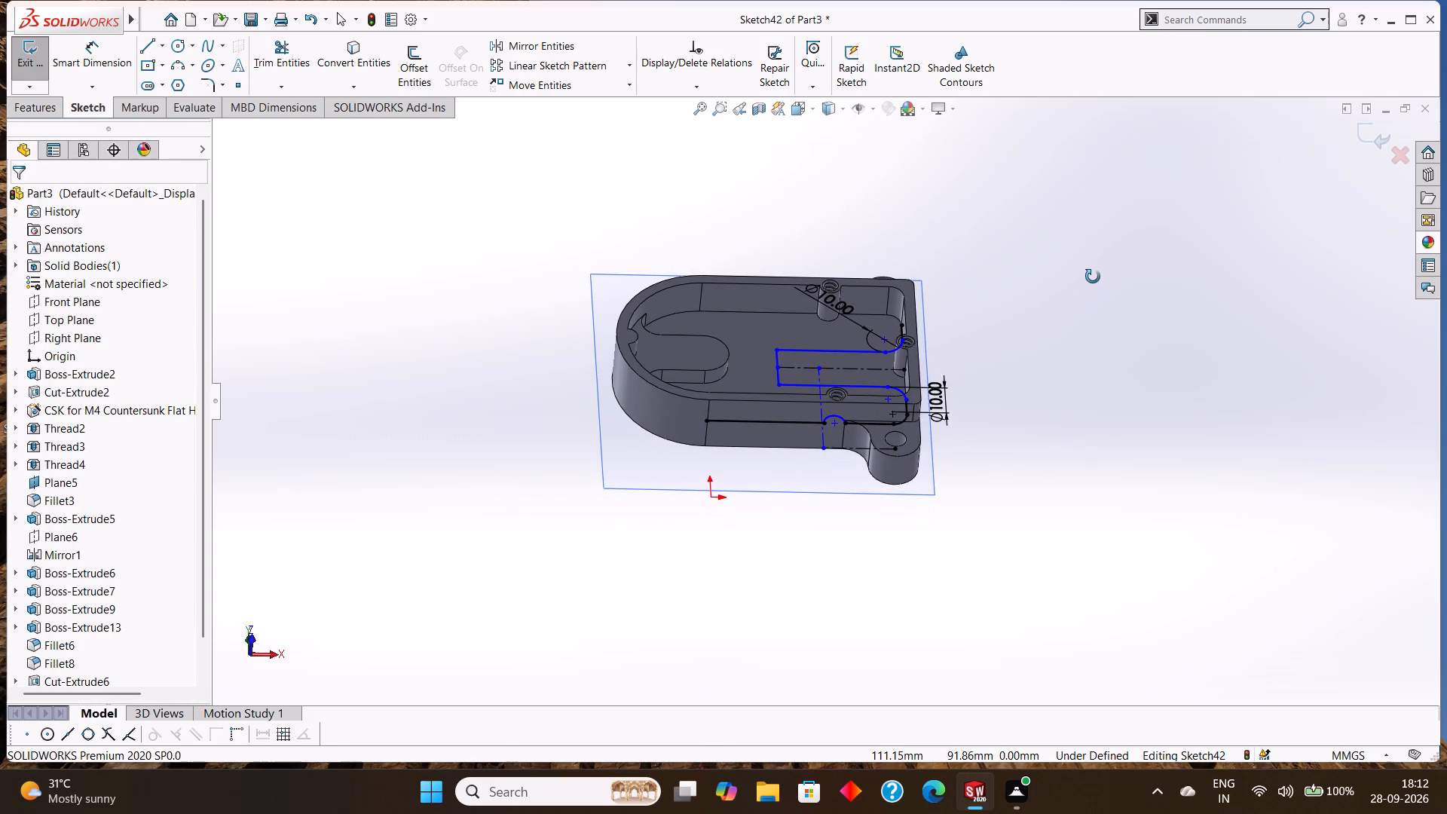
{"action": "middle_click_drag", "start_coordinate": [1093, 277], "coordinate": [1093, 344]}
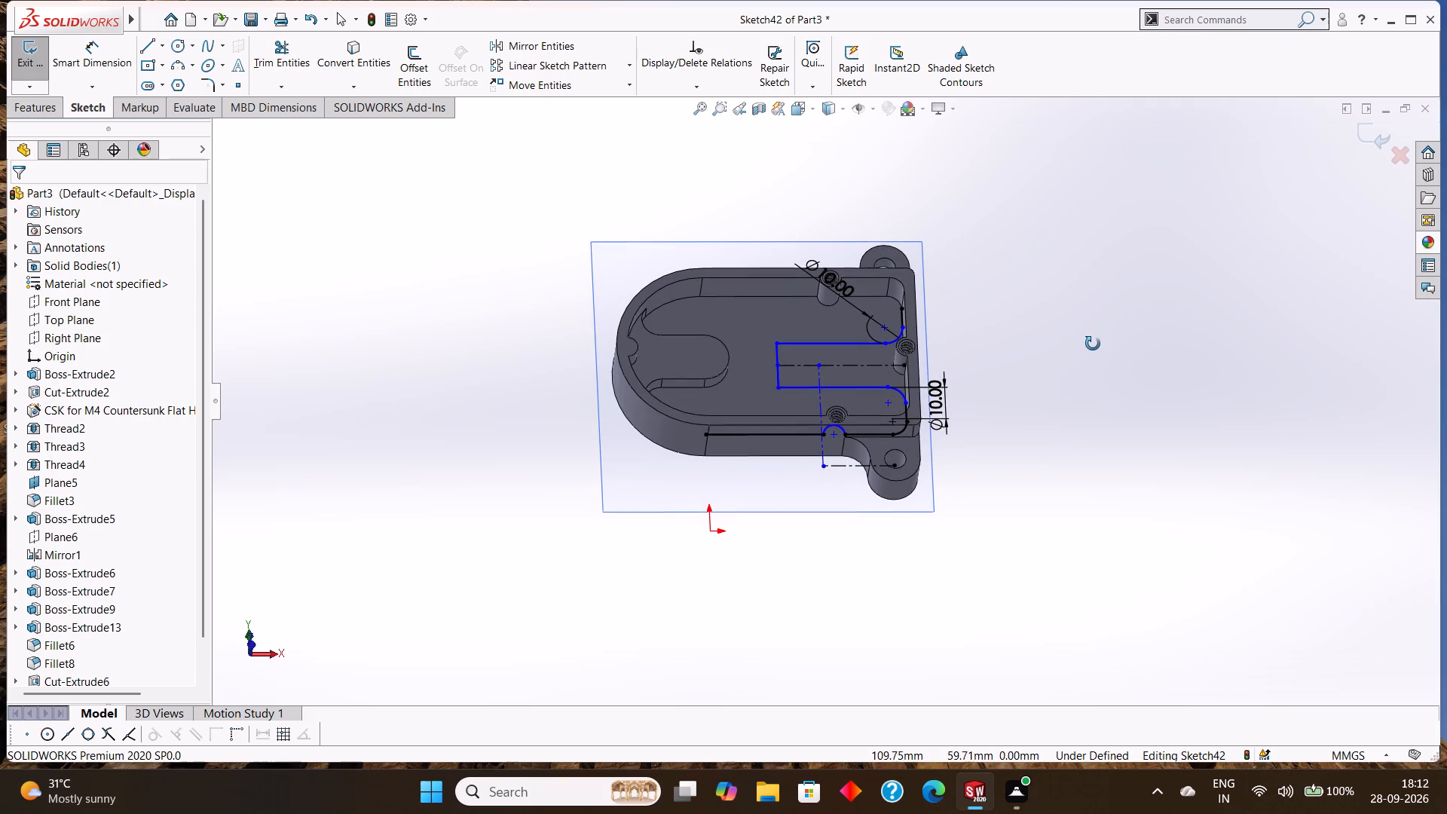
{"action": "middle_click_drag", "start_coordinate": [1093, 344], "coordinate": [1093, 352]}
{"action": "scroll", "coordinate": [908, 332], "scroll_direction": "down", "scroll_amount": 3}
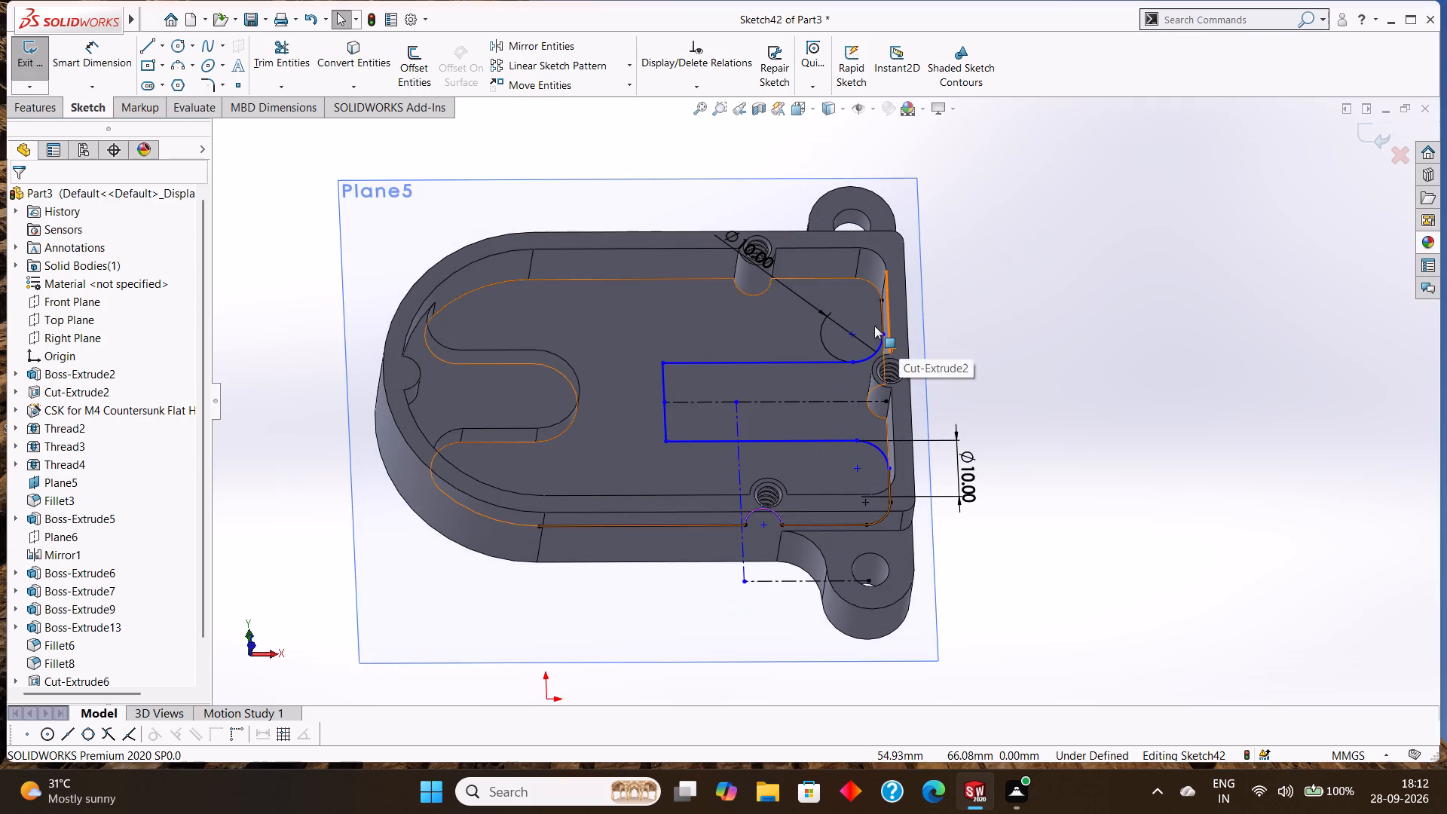
{"action": "scroll", "coordinate": [878, 320], "scroll_direction": "down", "scroll_amount": 4}
{"action": "scroll", "coordinate": [936, 393], "scroll_direction": "up", "scroll_amount": 2}
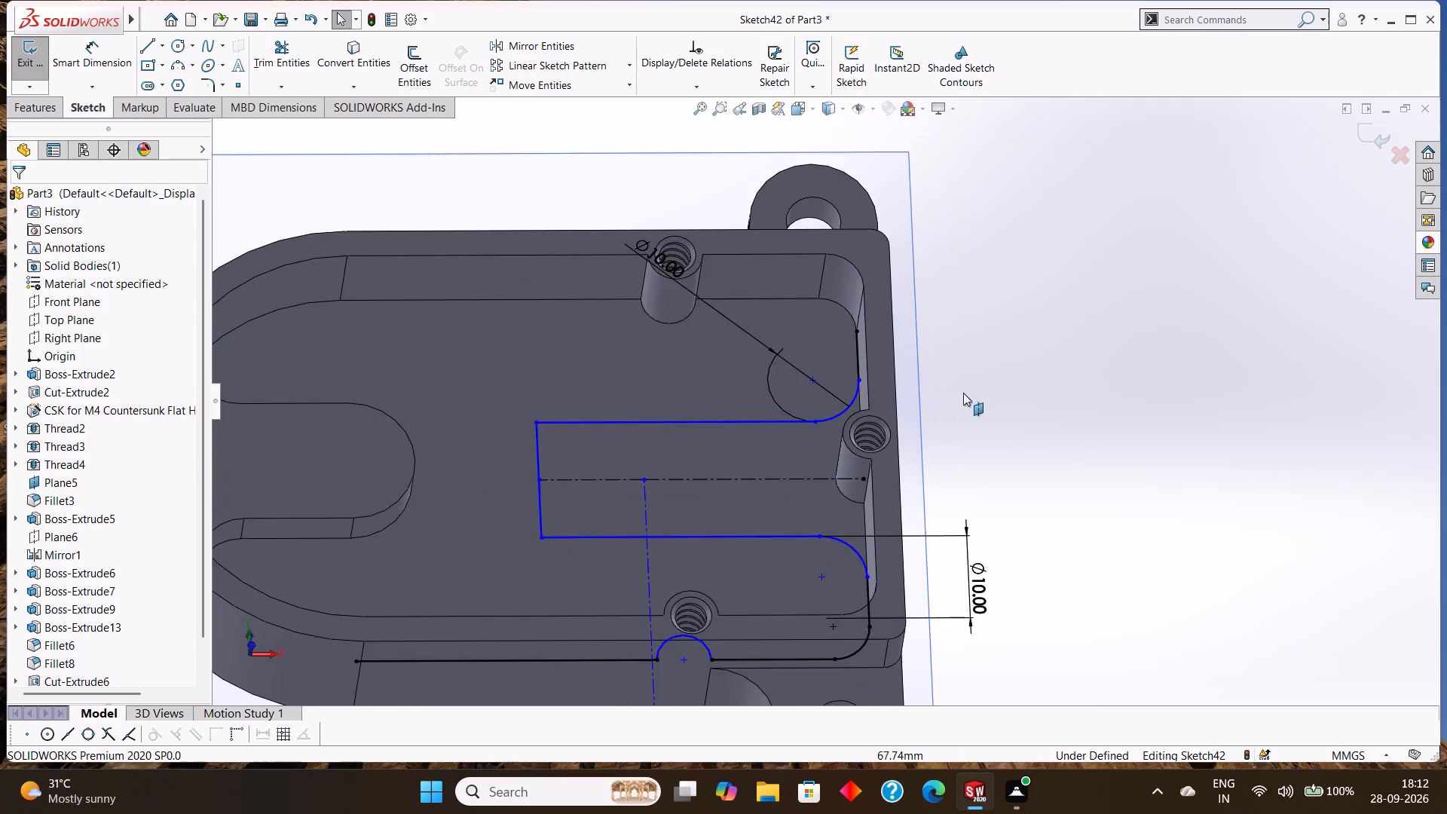
{"action": "scroll", "coordinate": [978, 402], "scroll_direction": "up", "scroll_amount": 3}
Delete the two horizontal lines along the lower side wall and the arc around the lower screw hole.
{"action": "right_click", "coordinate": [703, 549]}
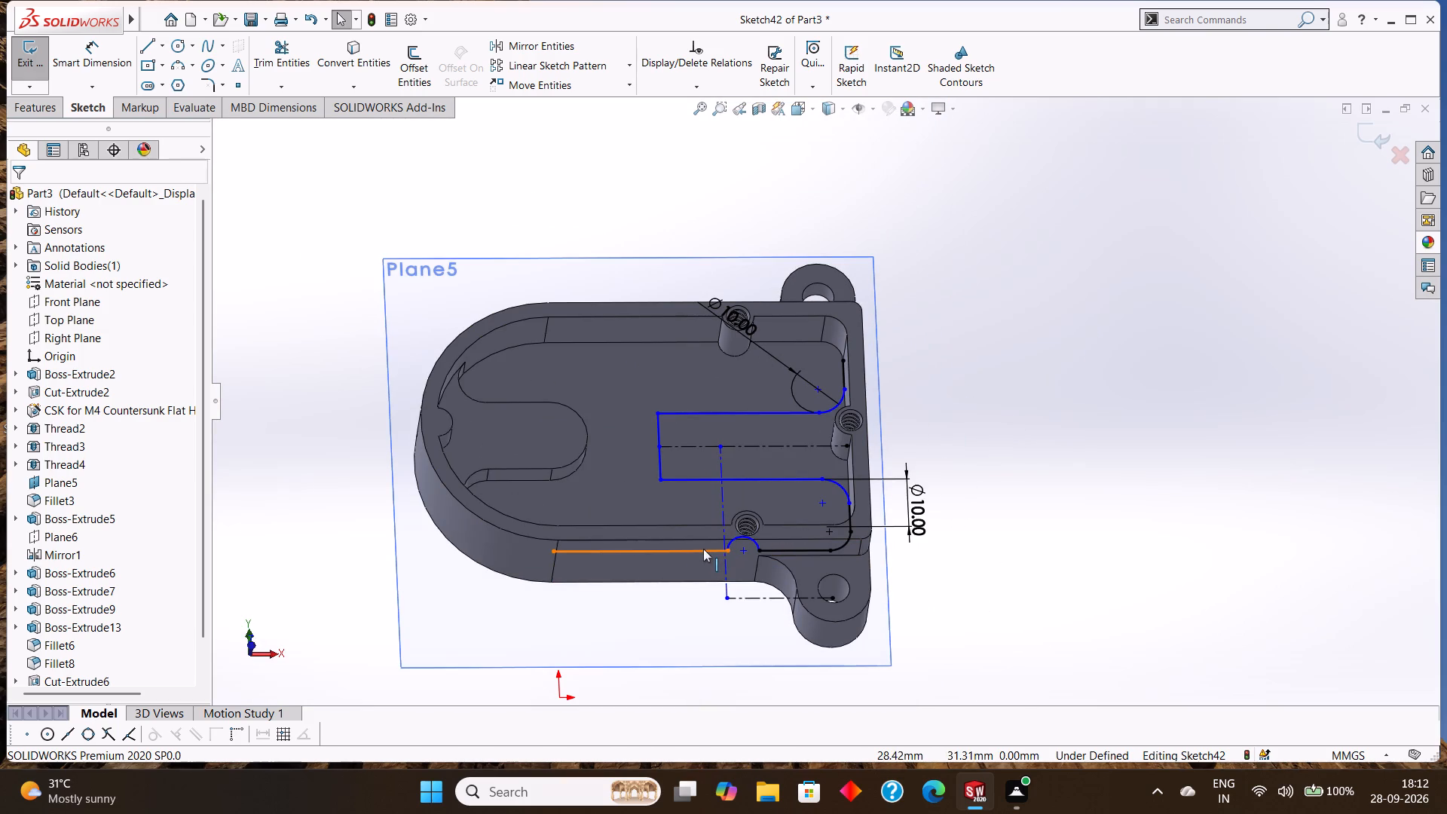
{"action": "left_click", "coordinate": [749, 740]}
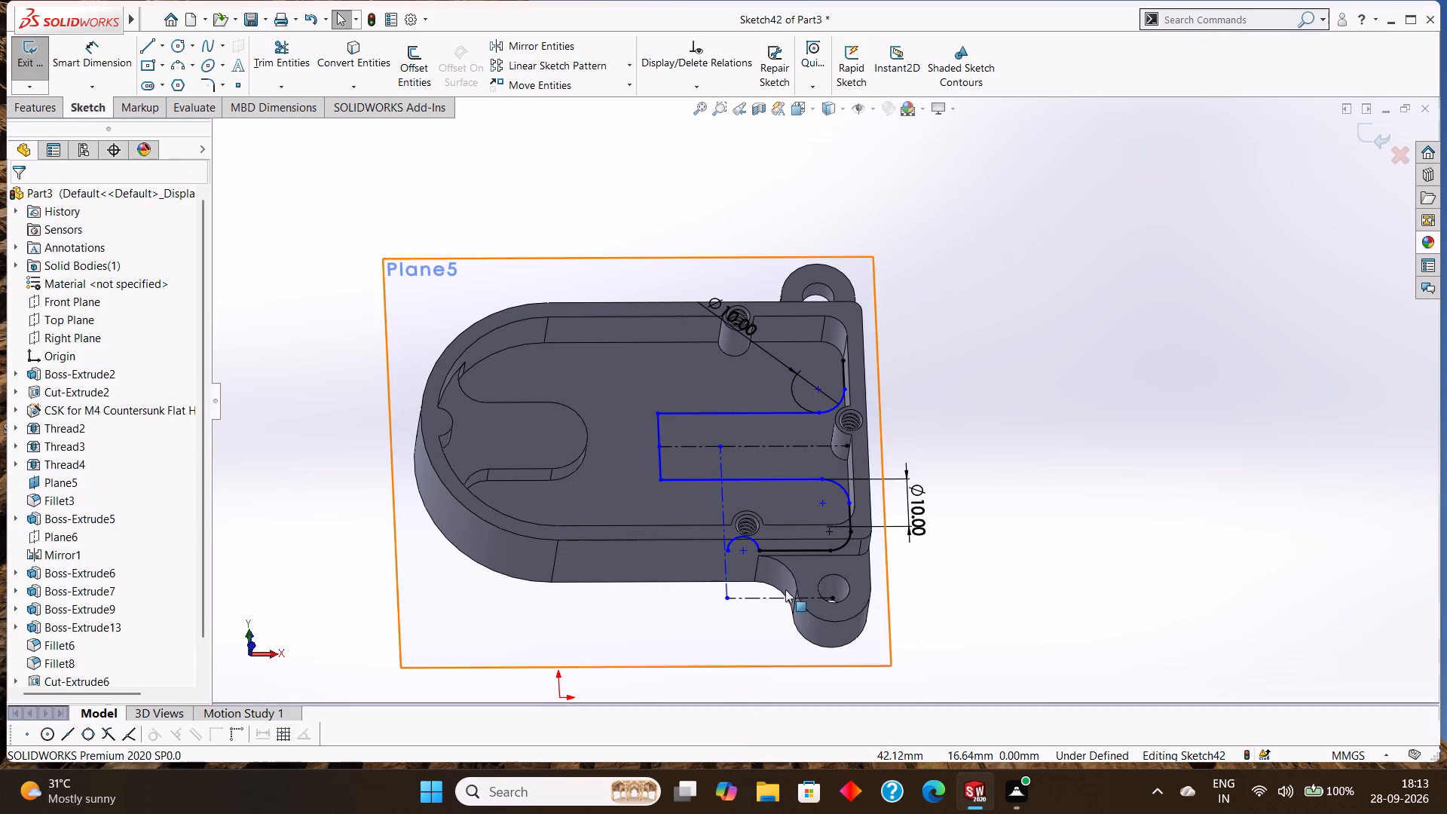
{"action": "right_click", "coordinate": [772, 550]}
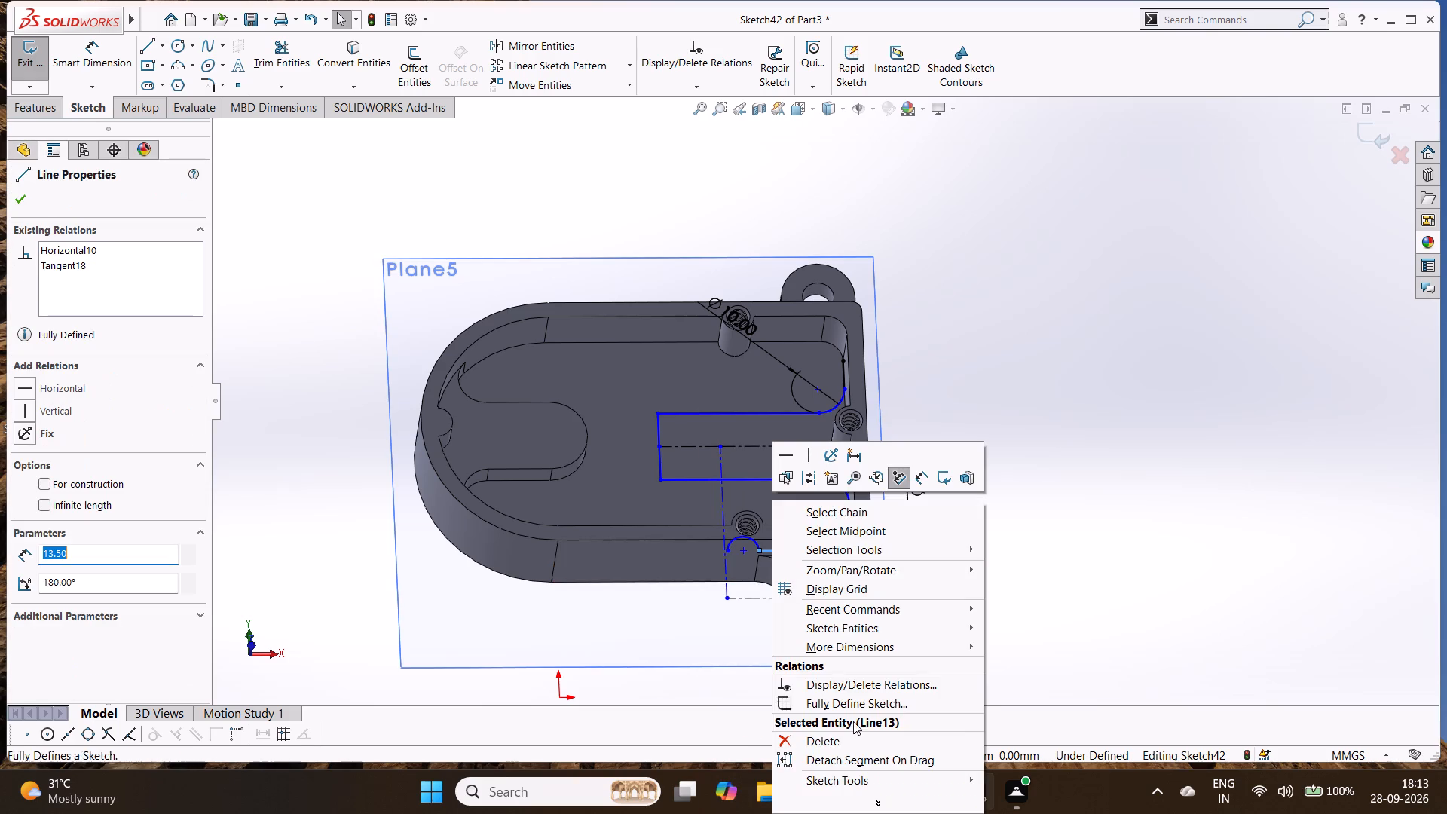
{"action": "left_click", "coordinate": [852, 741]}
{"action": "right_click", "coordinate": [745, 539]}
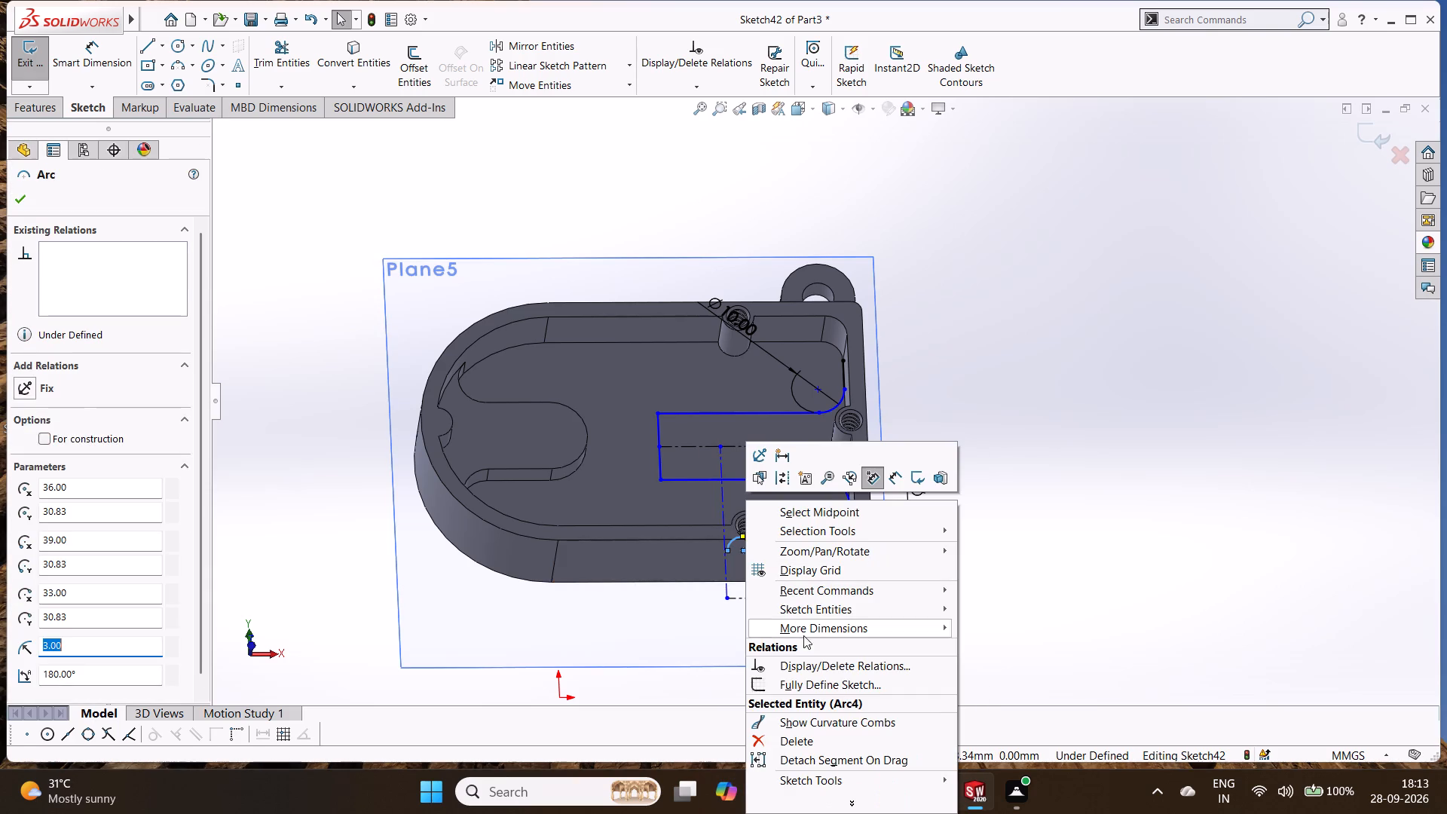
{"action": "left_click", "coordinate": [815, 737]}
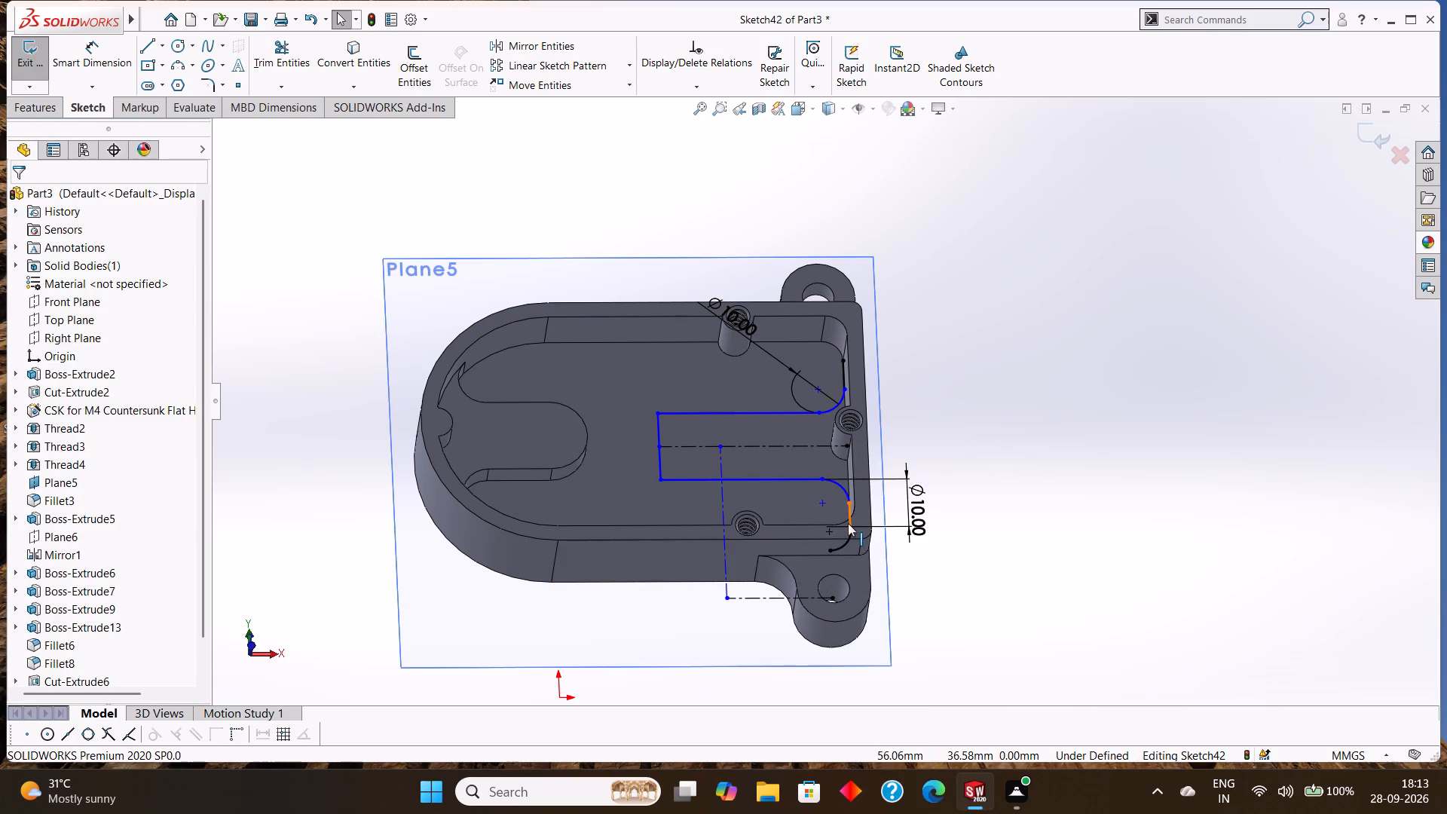
Delete the vertical line between the lower rounded transition and the corner arc along the end wall.
{"action": "right_click", "coordinate": [848, 523]}
{"action": "left_click", "coordinate": [897, 739]}
Delete the lower corner arc and the short vertical line above the upper rounded transition on the end wall.
{"action": "right_click", "coordinate": [846, 541]}
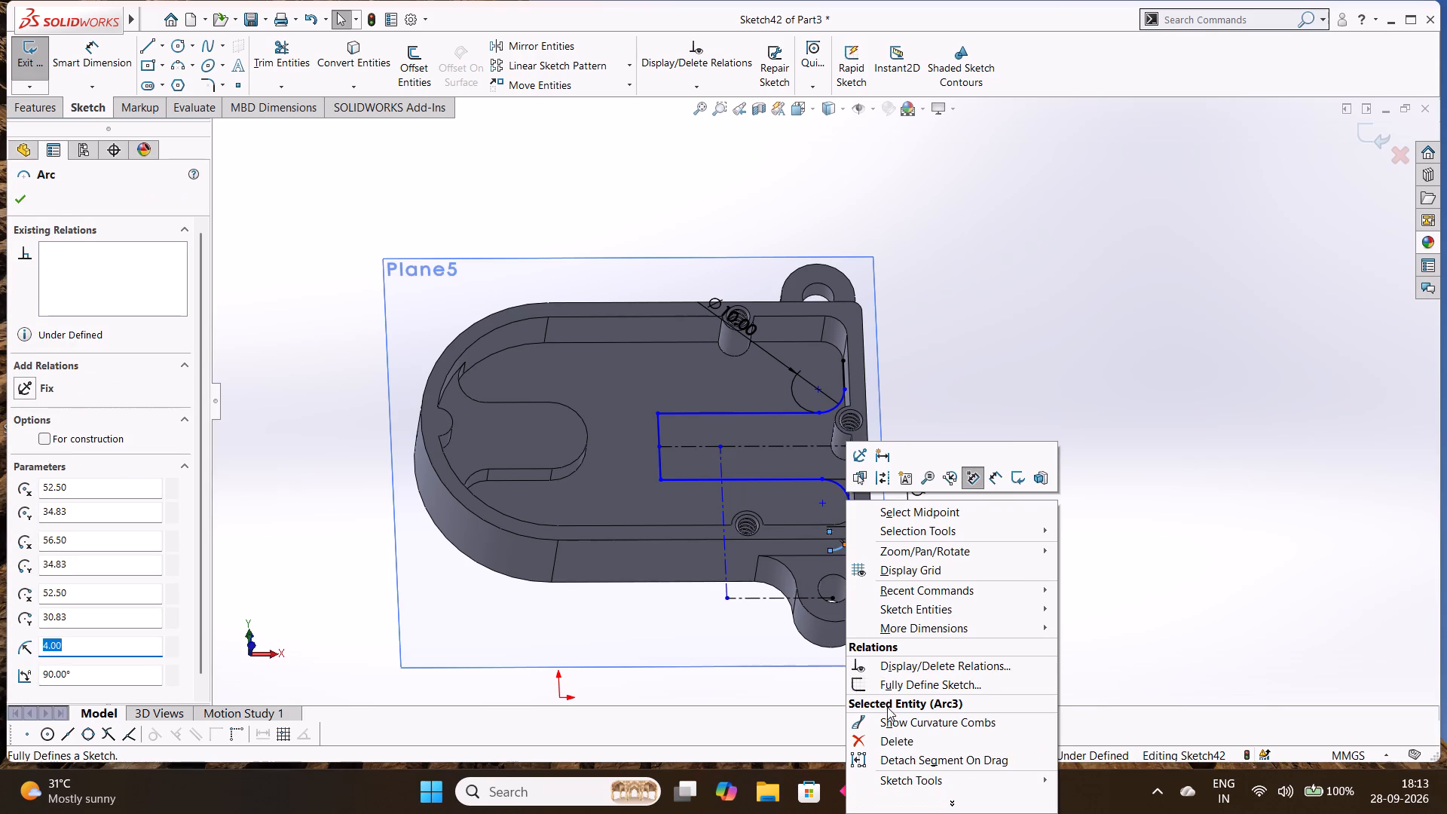
{"action": "left_click", "coordinate": [895, 744]}
{"action": "right_click", "coordinate": [843, 366]}
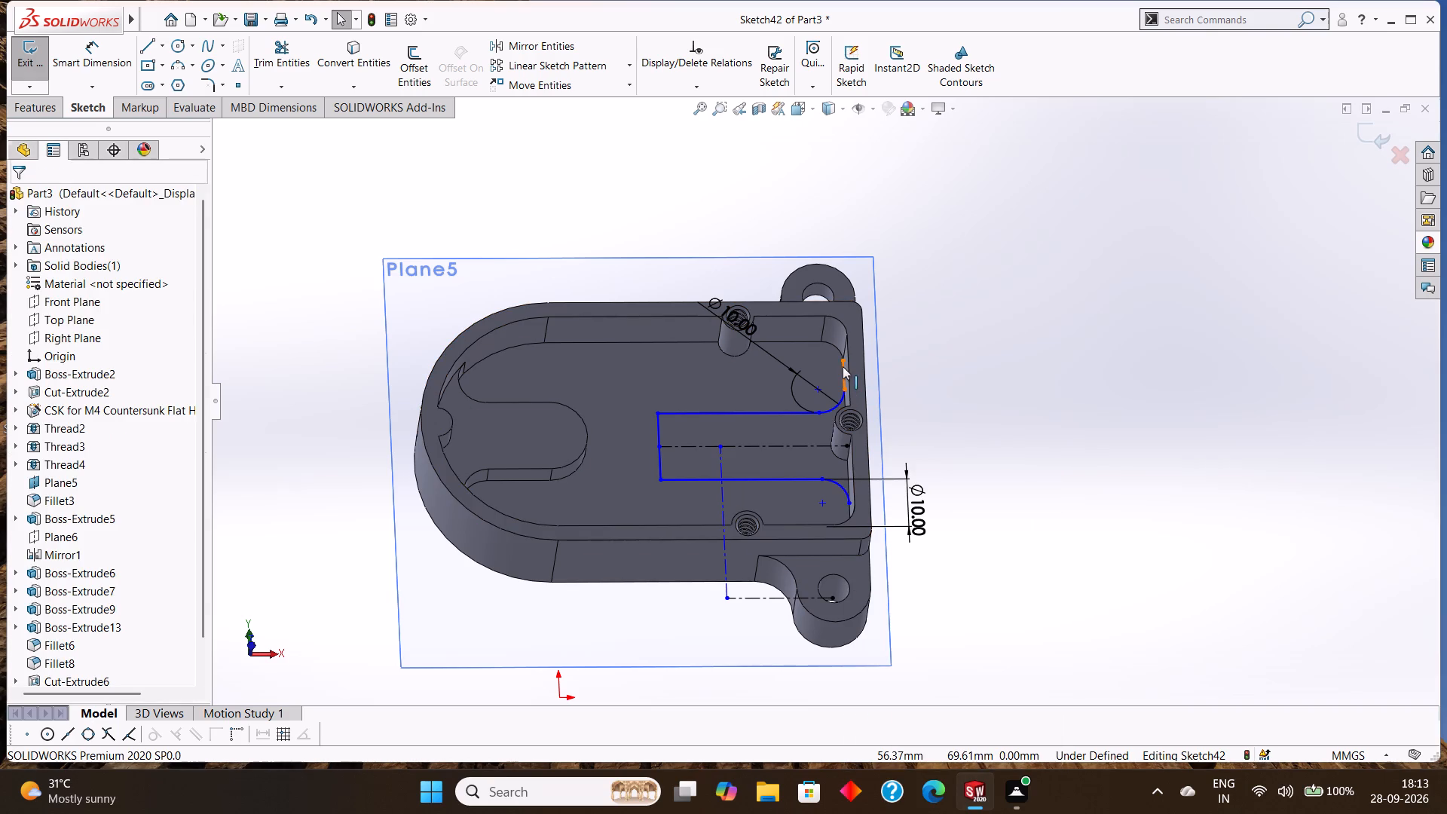
{"action": "left_click", "coordinate": [900, 607]}
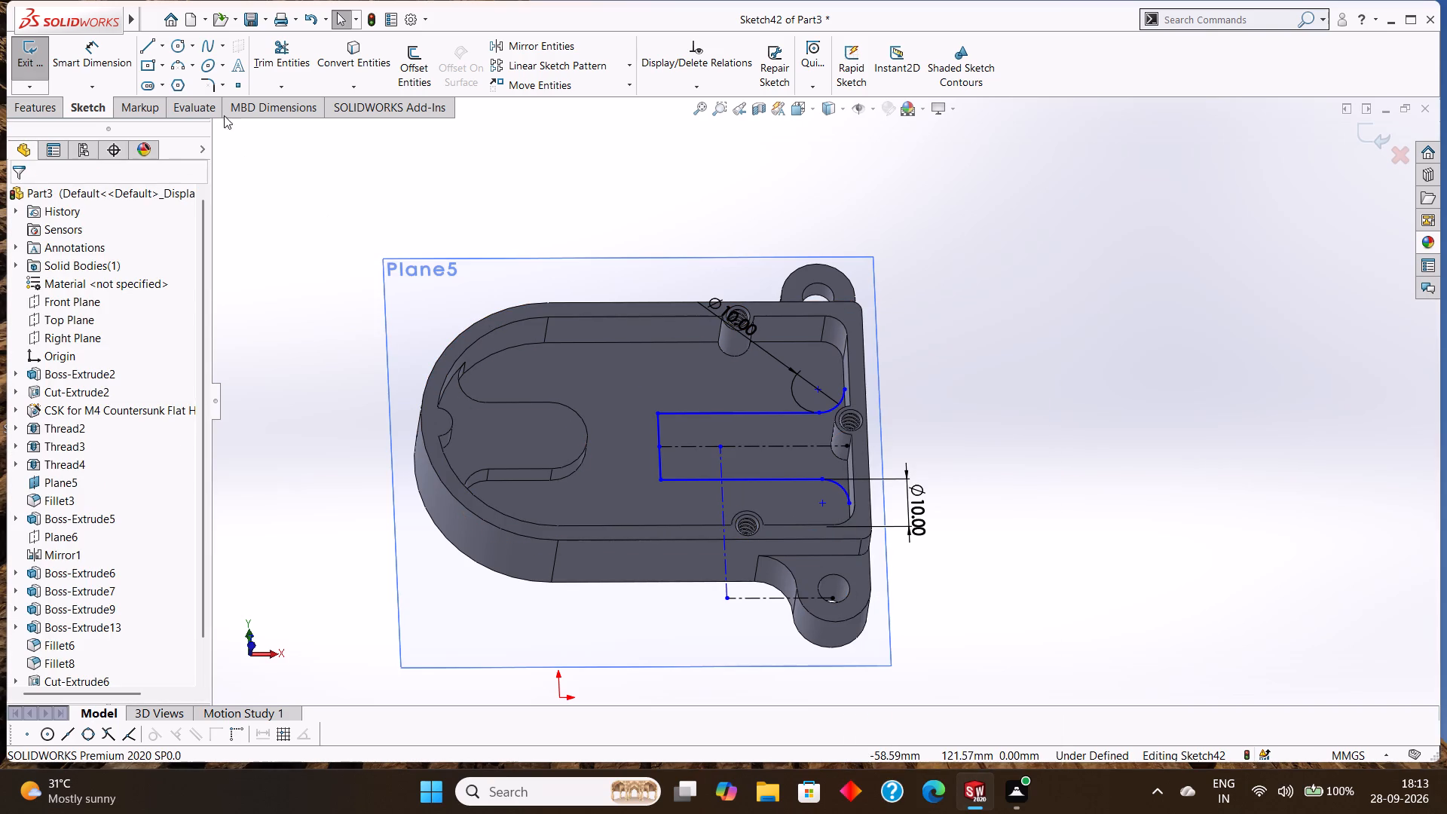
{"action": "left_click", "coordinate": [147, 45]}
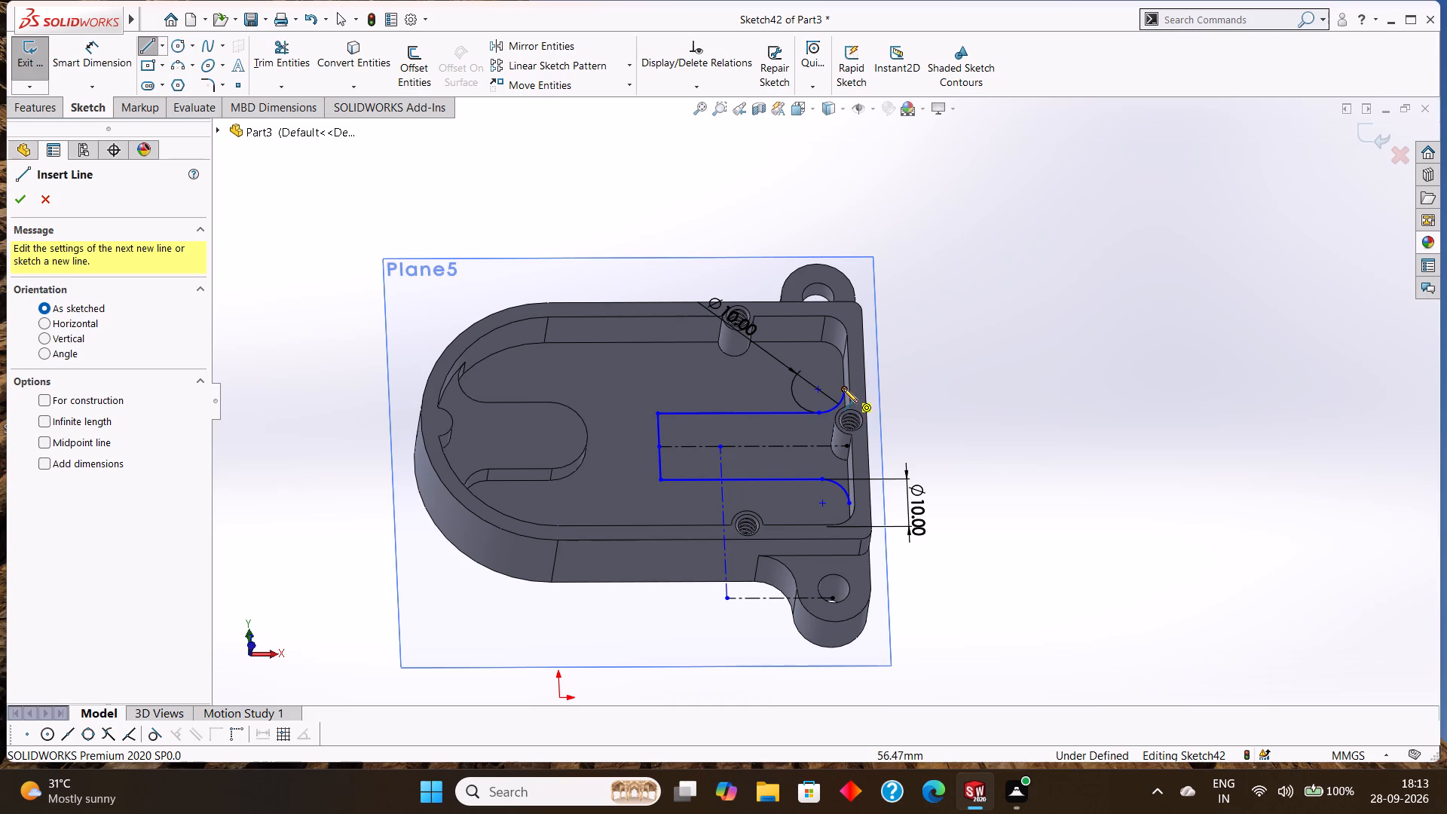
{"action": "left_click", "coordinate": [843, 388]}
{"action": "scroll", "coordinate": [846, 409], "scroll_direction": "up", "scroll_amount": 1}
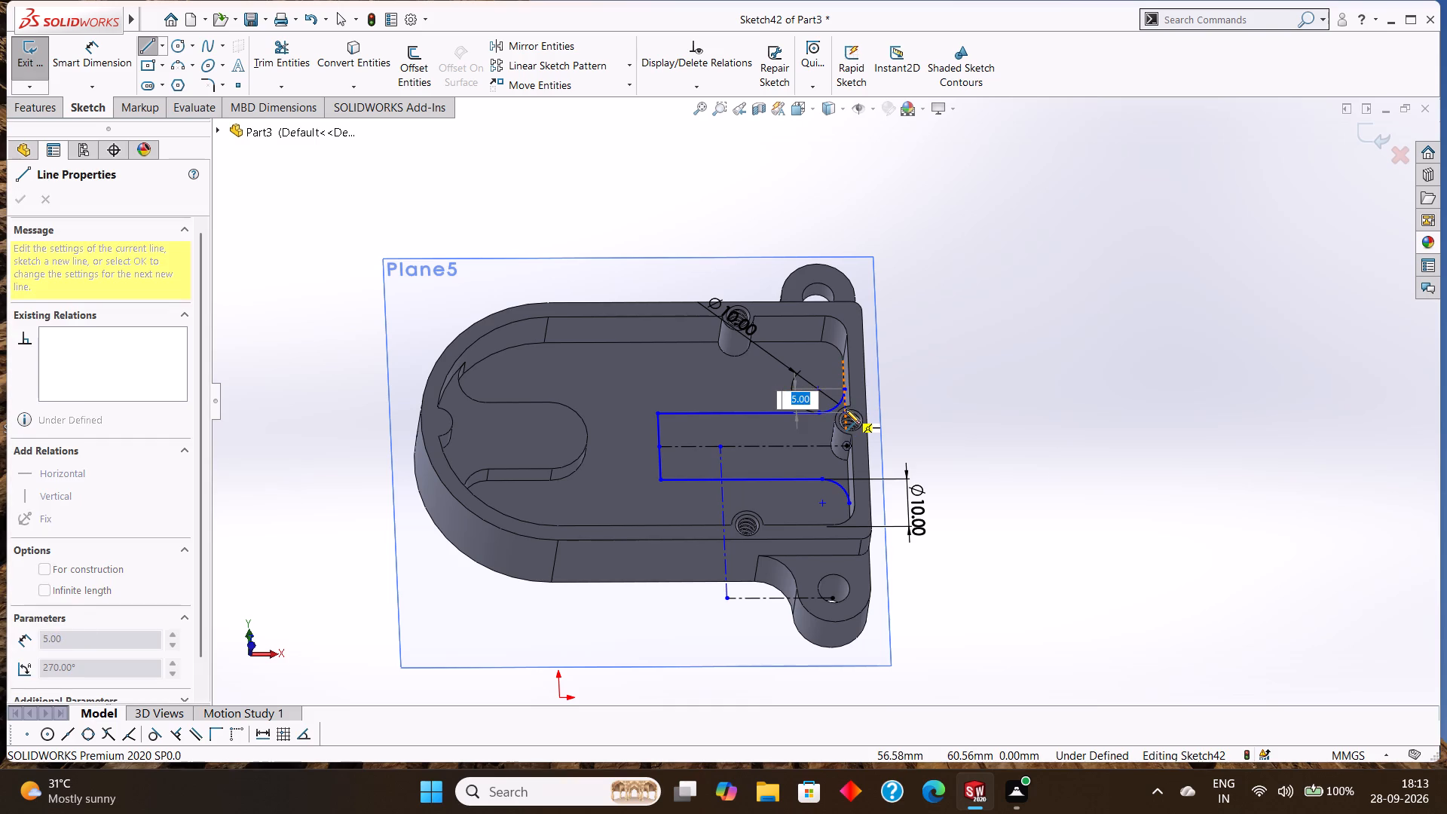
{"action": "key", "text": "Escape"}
Sketch a vertical line along the end wall from the upper transition arc's end to the middle screw boss.
{"action": "middle_click_drag", "start_coordinate": [968, 373], "coordinate": [974, 479]}
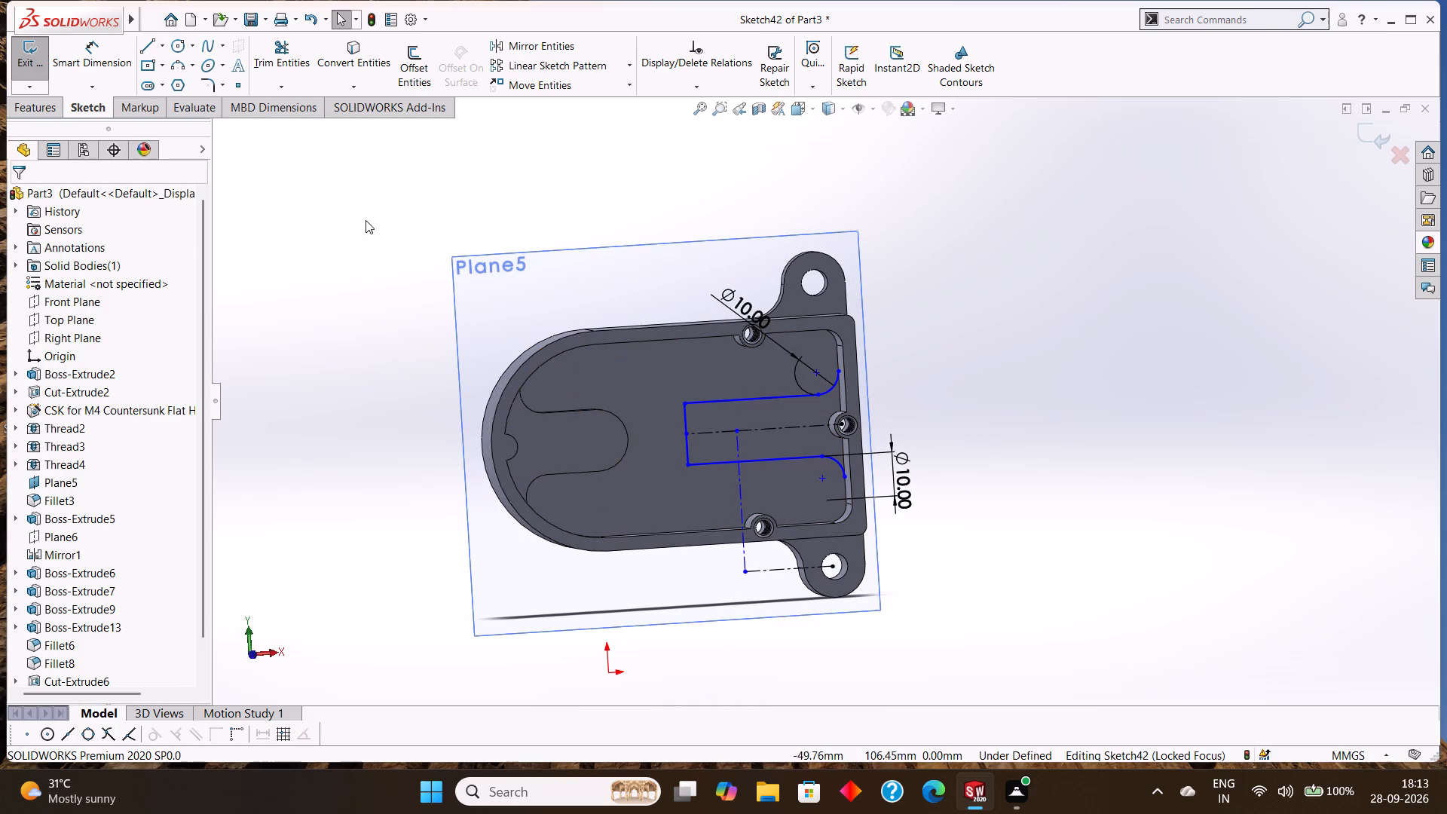
{"action": "left_click", "coordinate": [689, 366]}
{"action": "key", "text": "ctrl+8"}
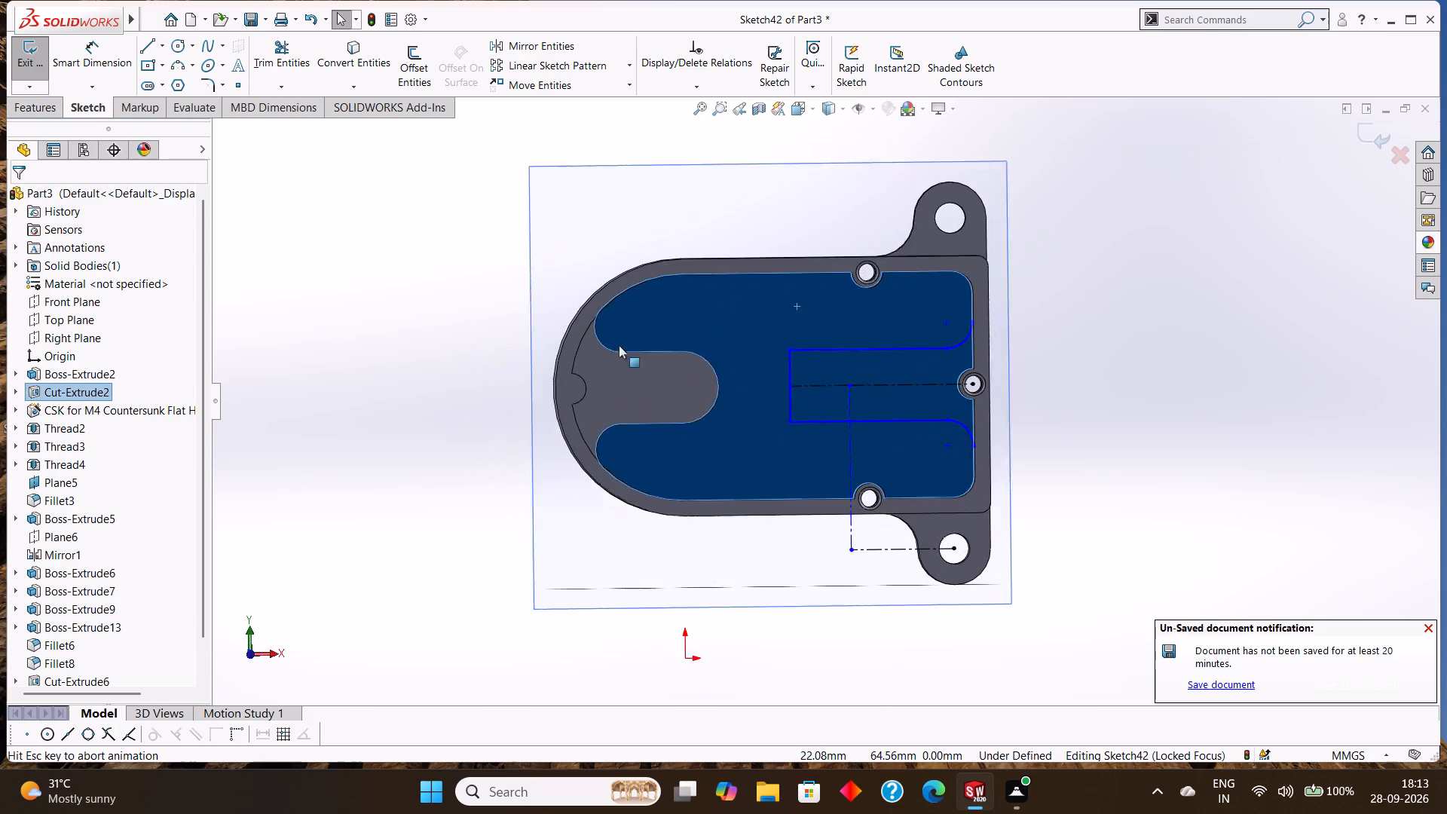
{"action": "left_click", "coordinate": [151, 41]}
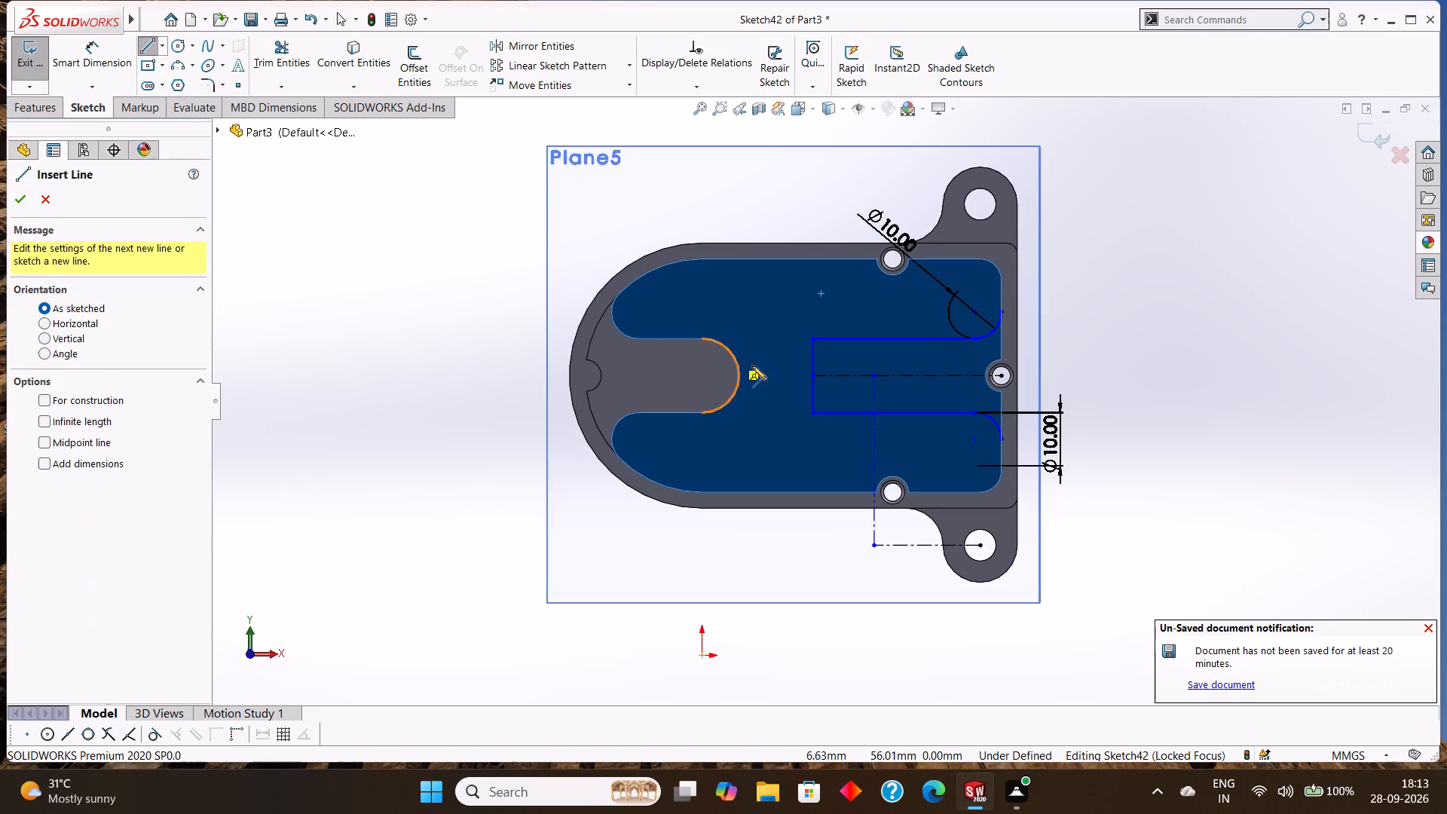
{"action": "key", "text": "Escape"}
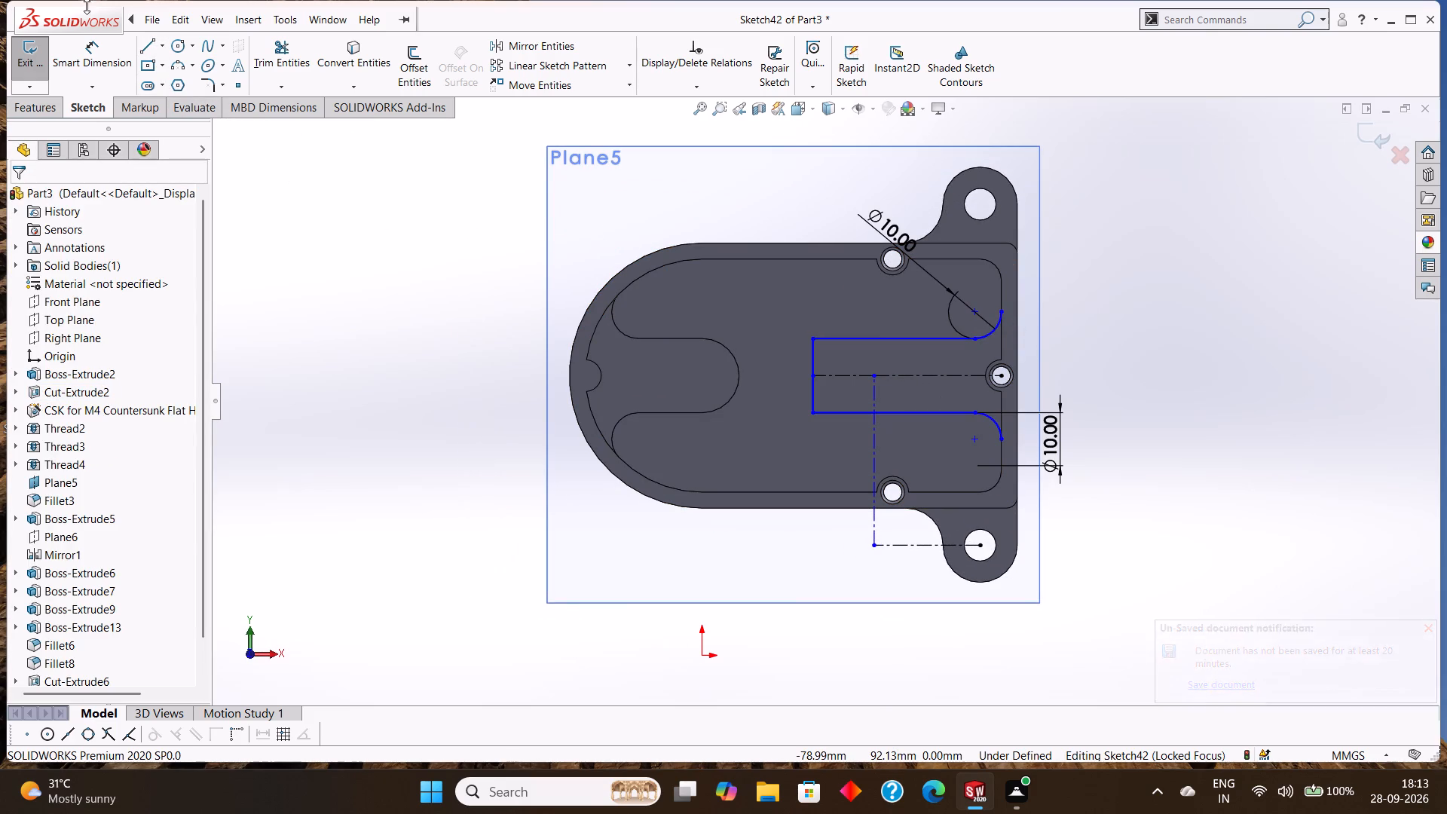
{"action": "left_click", "coordinate": [146, 51]}
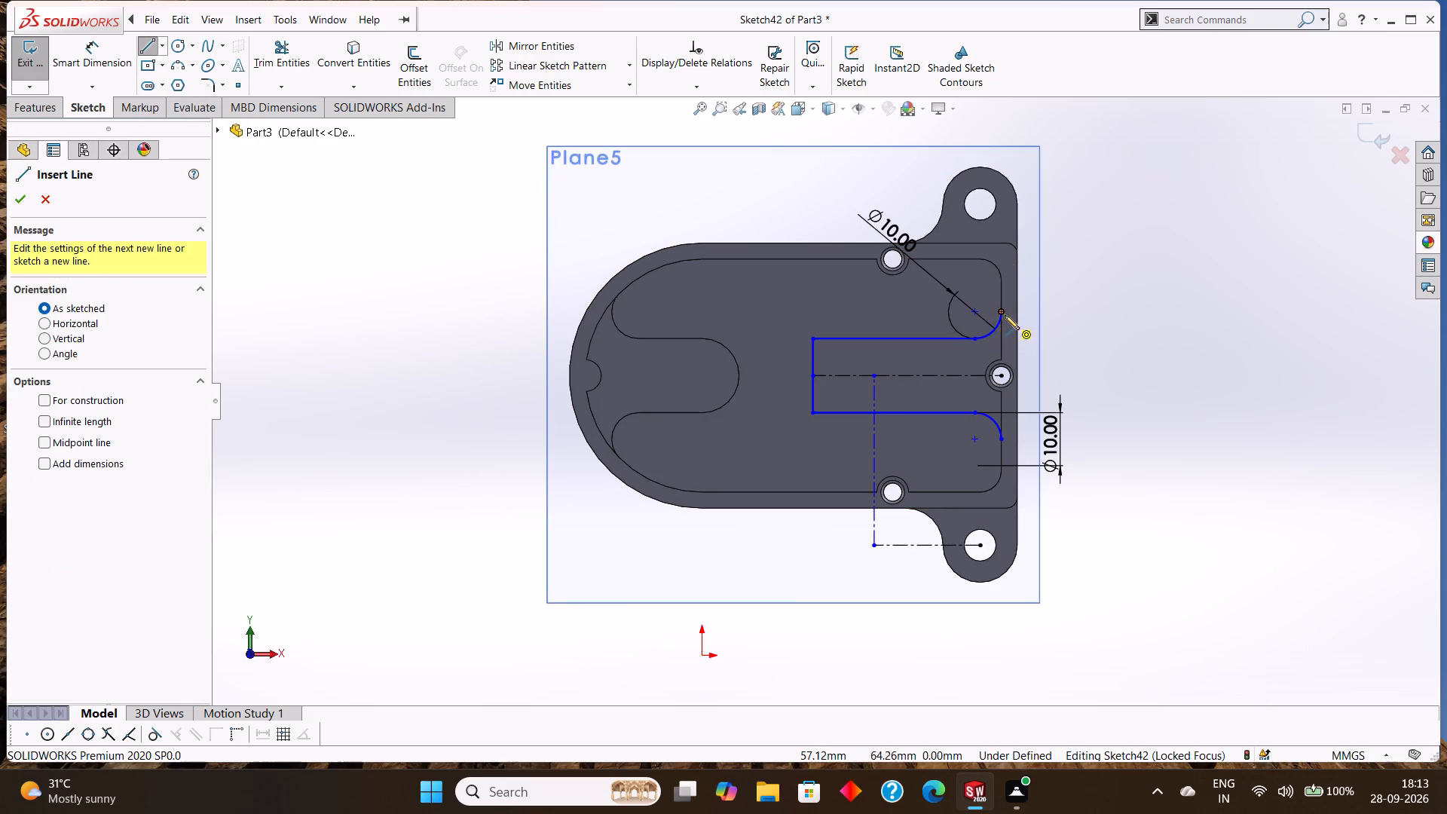
{"action": "left_click", "coordinate": [1004, 314]}
{"action": "left_click", "coordinate": [1000, 358]}
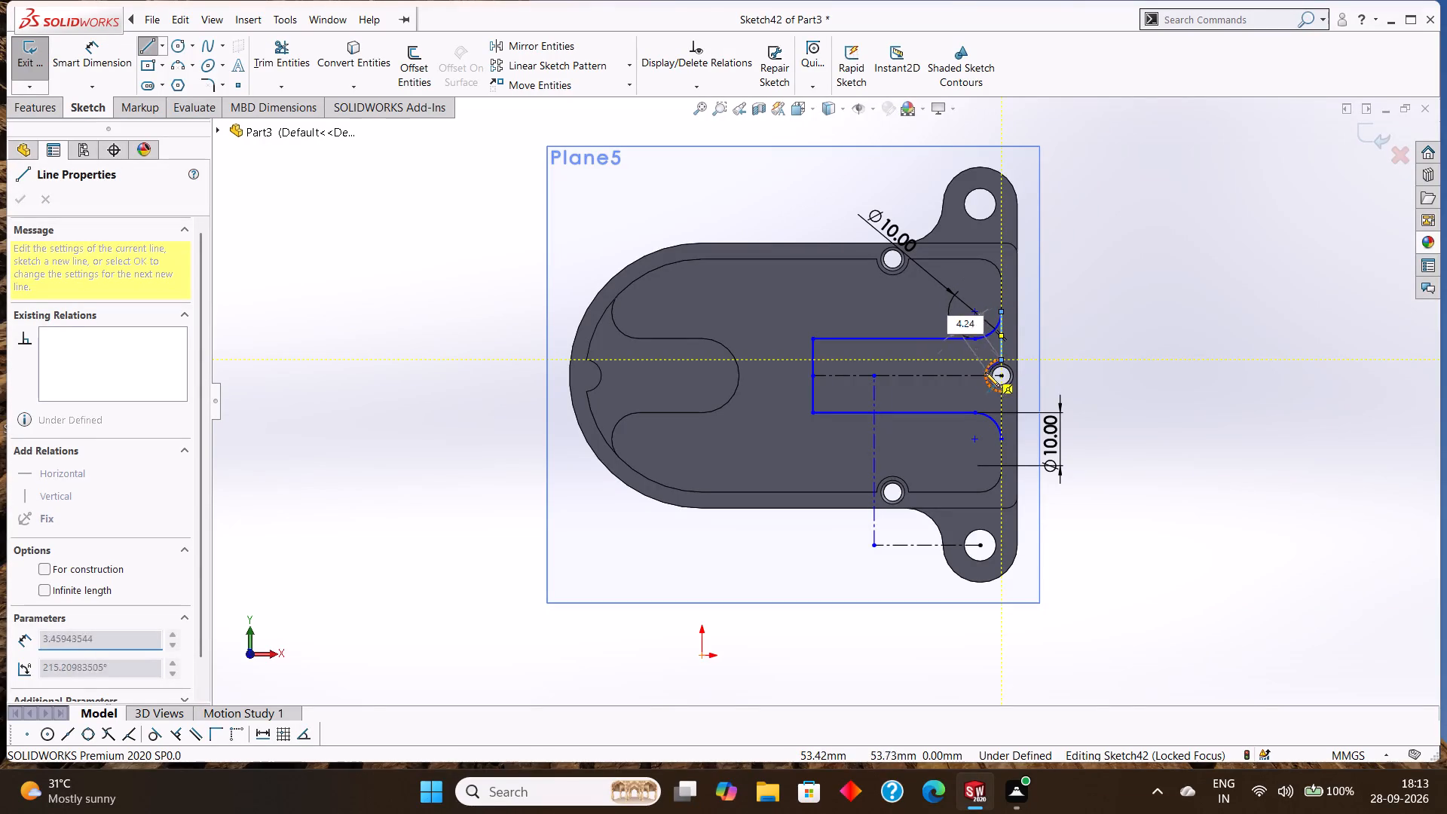
{"action": "key", "text": "Escape"}
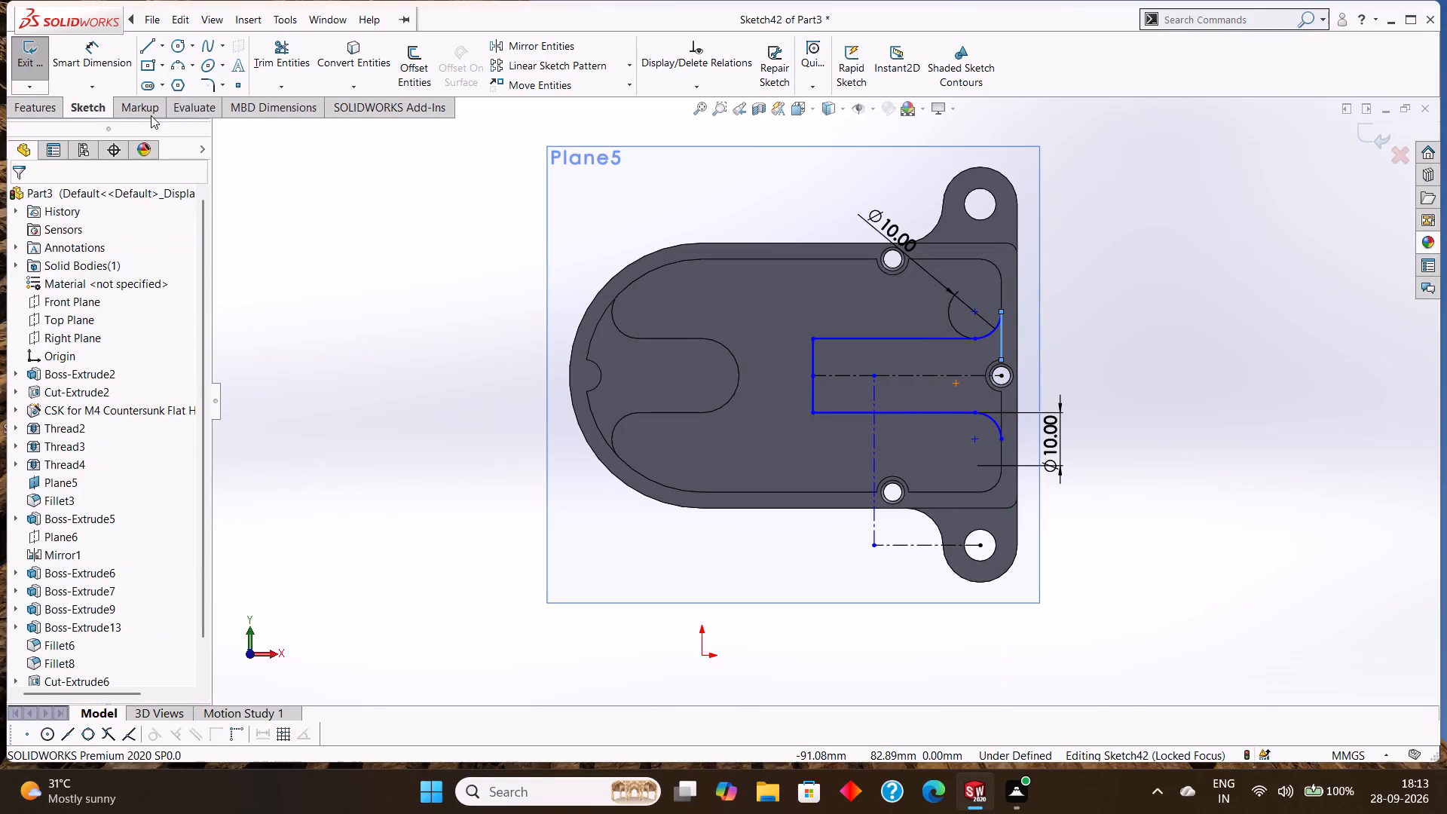
Sketch a three-point arc of 3 mm radius around the cavity side of the middle screw boss, starting at the line's end.
{"action": "left_click", "coordinate": [175, 61]}
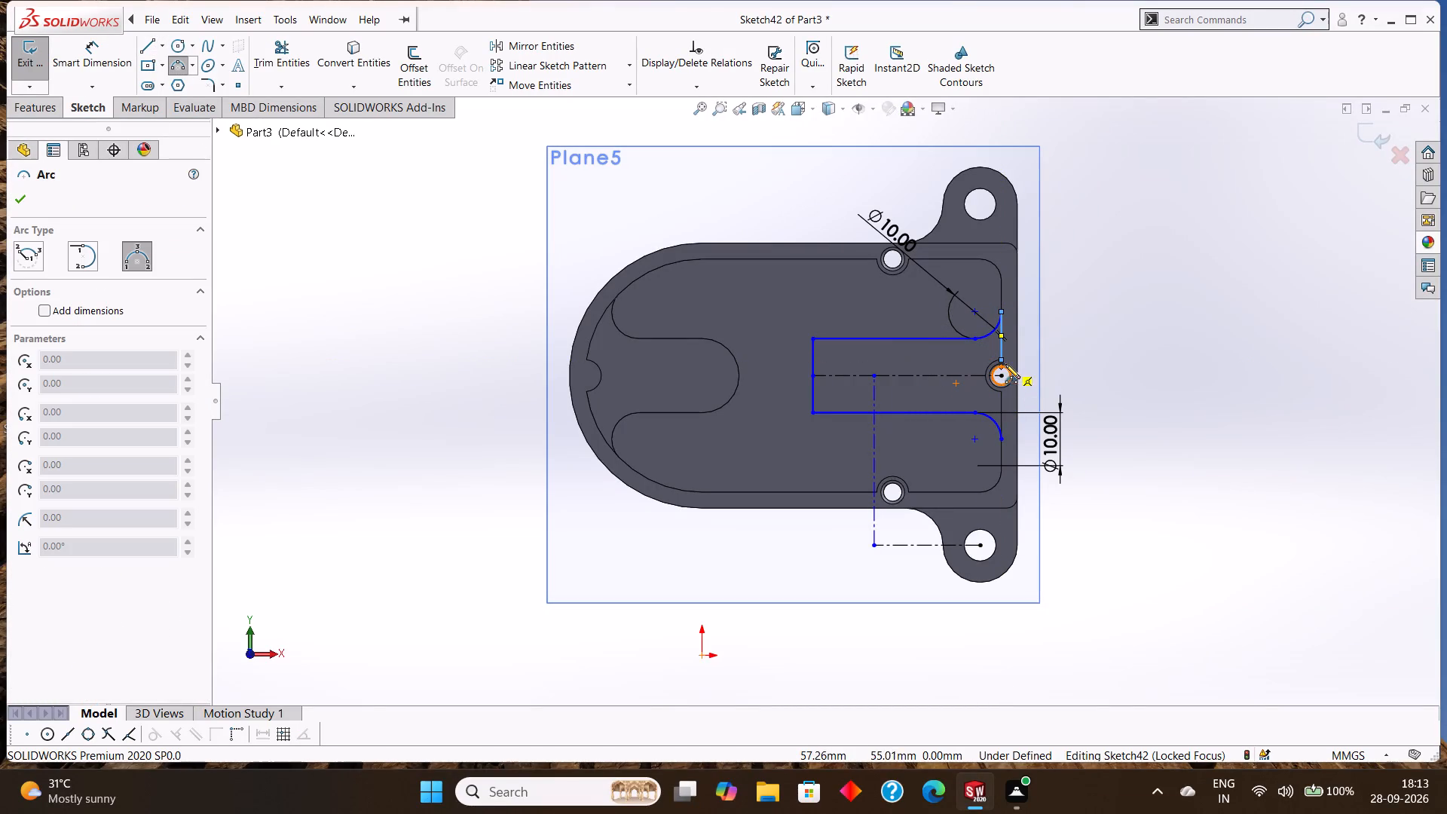
{"action": "left_click", "coordinate": [1003, 361]}
{"action": "left_click", "coordinate": [1001, 392]}
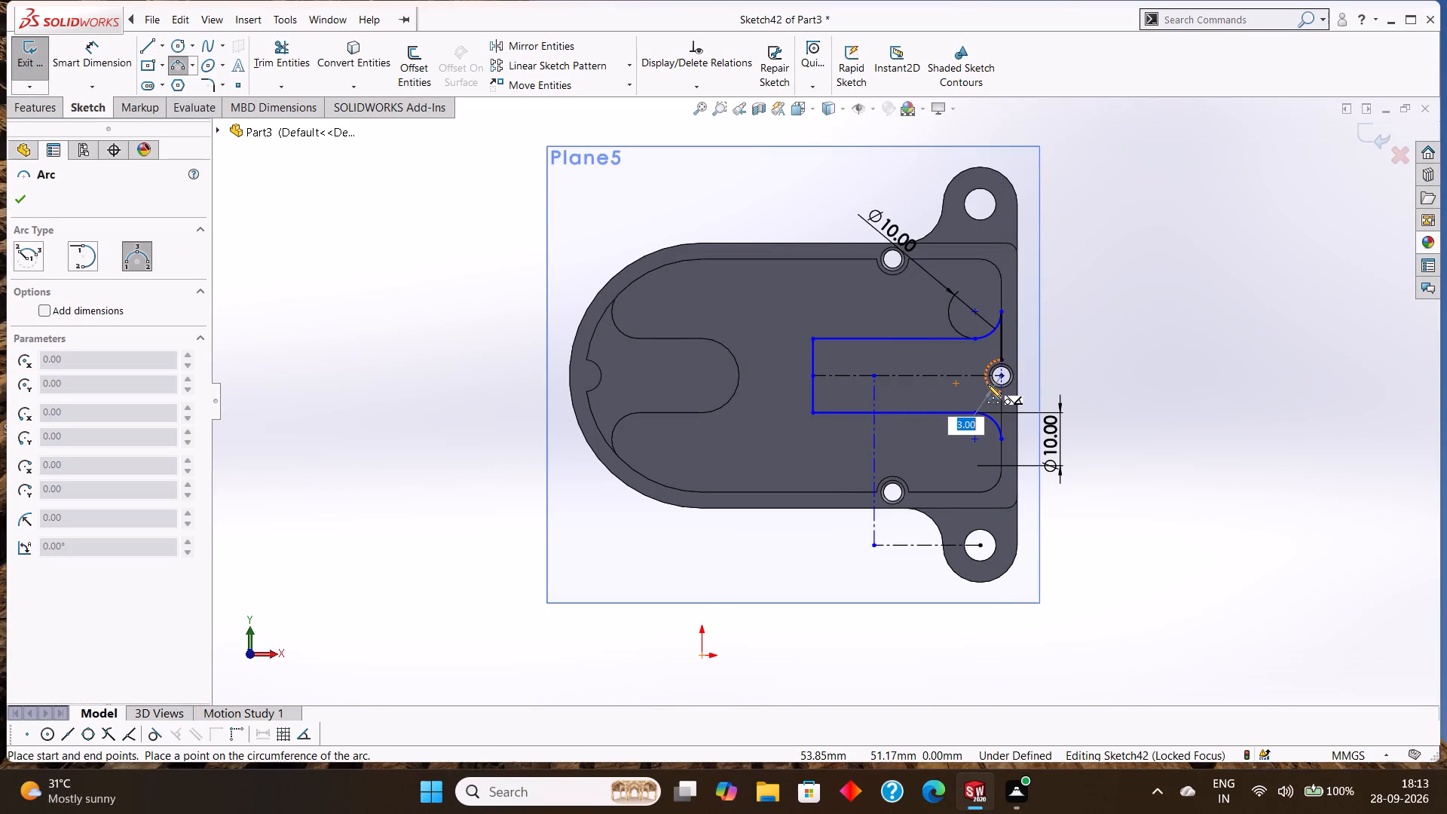
{"action": "left_click", "coordinate": [987, 384]}
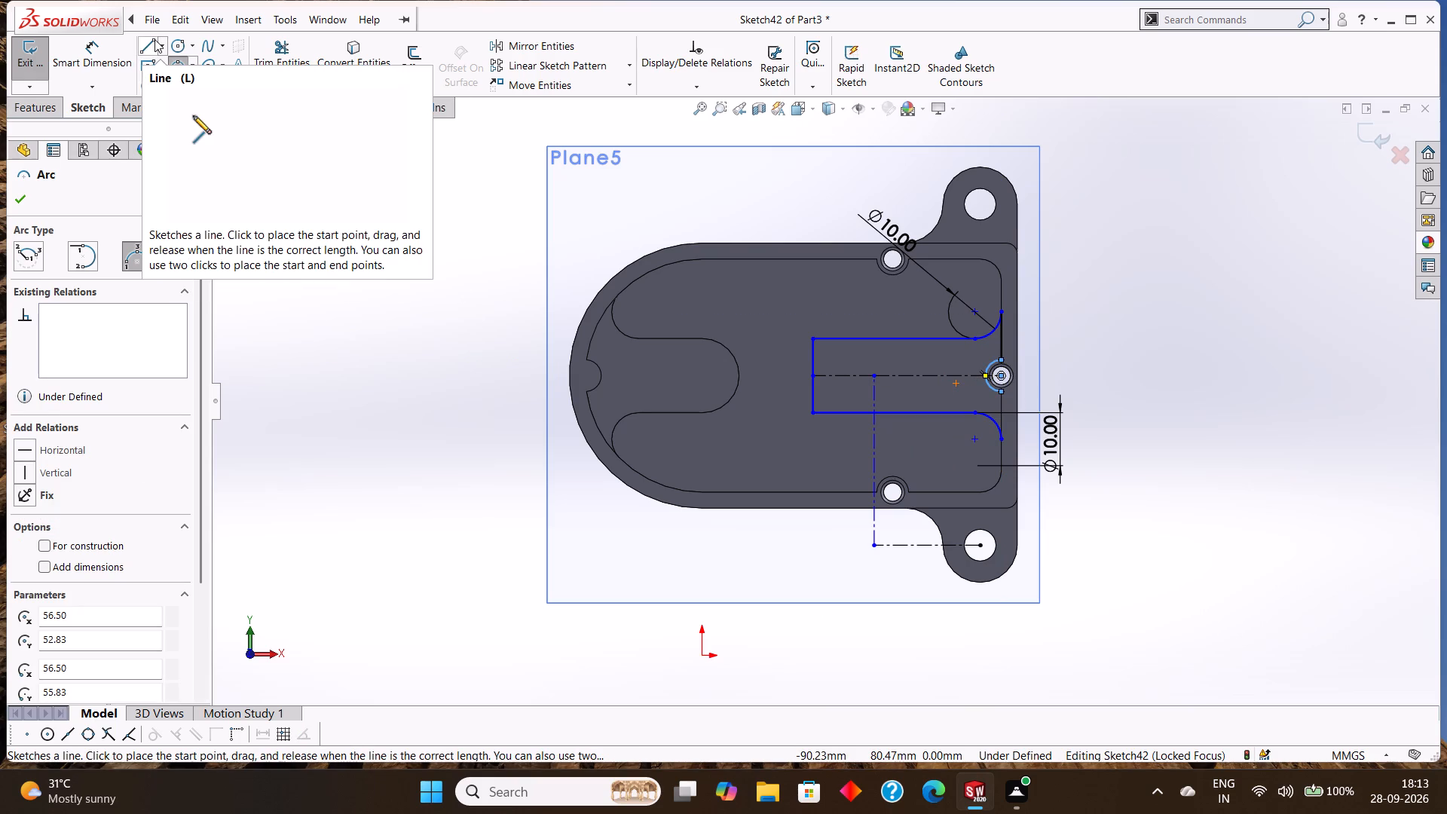
Close the profile with a 9 mm vertical line from the lower transition arc's end to the screw-boss arc.
{"action": "left_click", "coordinate": [149, 40]}
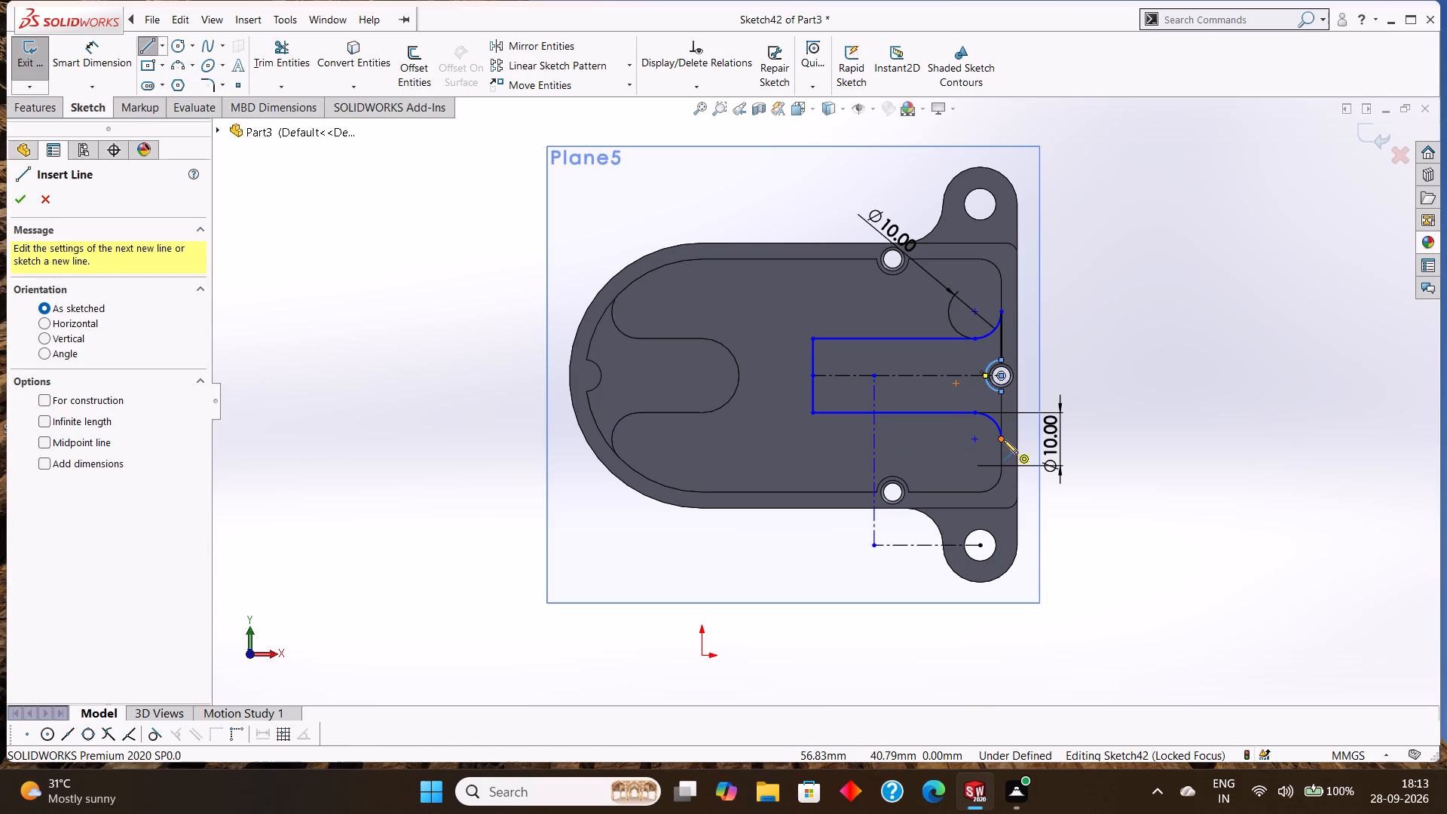
{"action": "left_click", "coordinate": [1003, 439]}
{"action": "left_click", "coordinate": [1003, 393]}
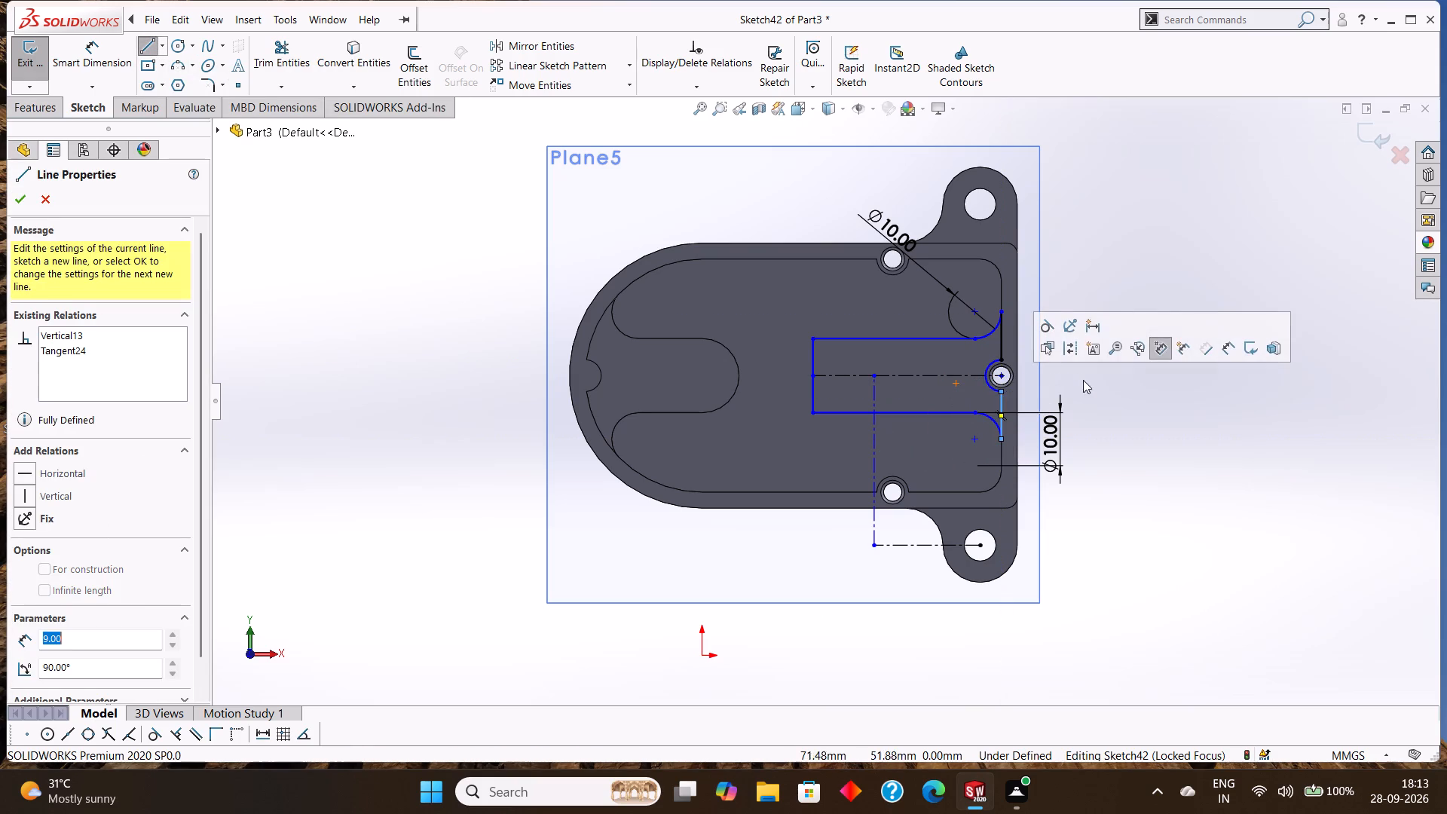
{"action": "right_click", "coordinate": [1083, 379]}
{"action": "left_click", "coordinate": [1108, 387]}
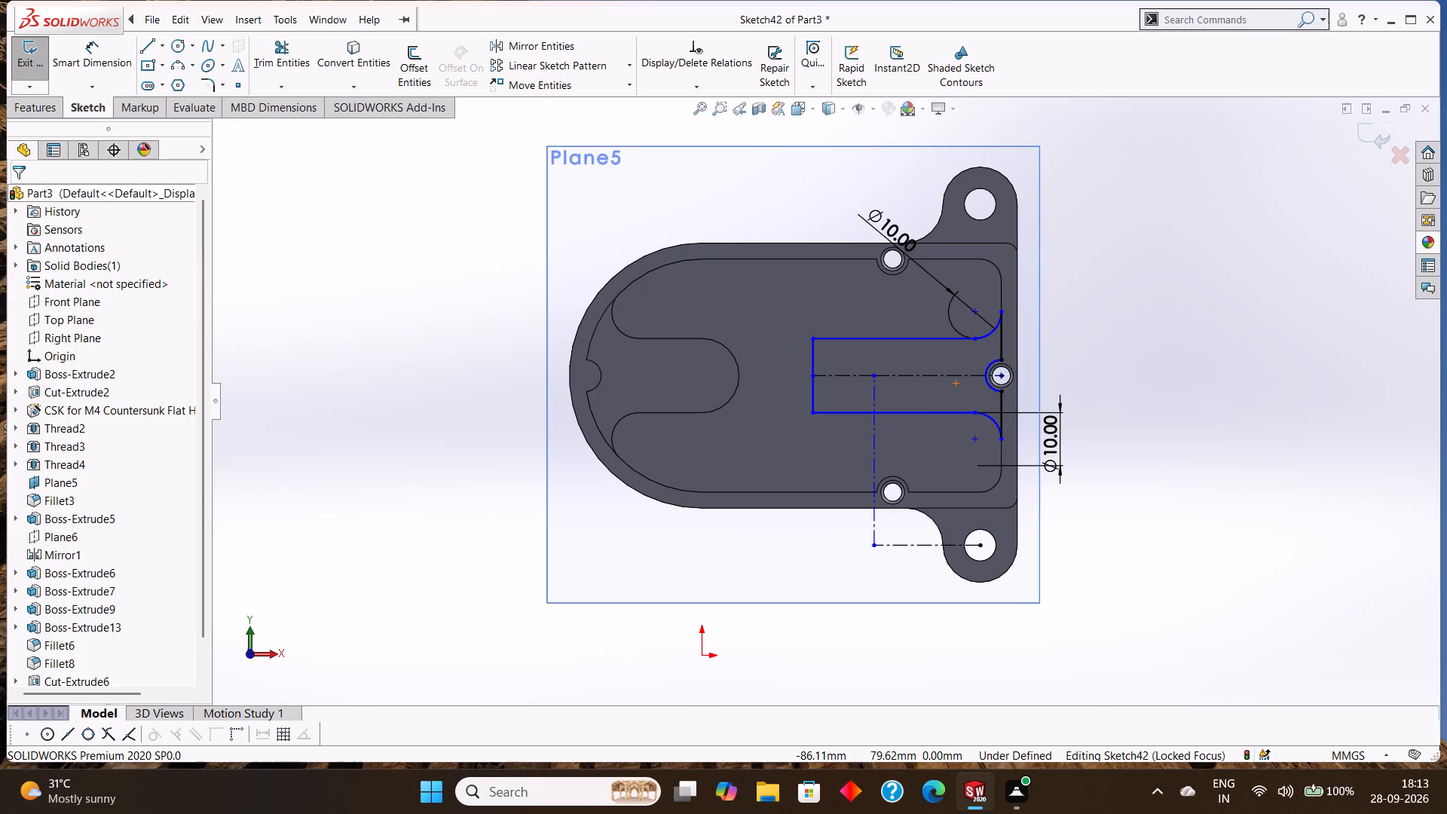
Extrude the closed profile as a 5 mm blind boss merged with the enclosure body.
{"action": "left_click", "coordinate": [36, 110]}
{"action": "left_click", "coordinate": [38, 68]}
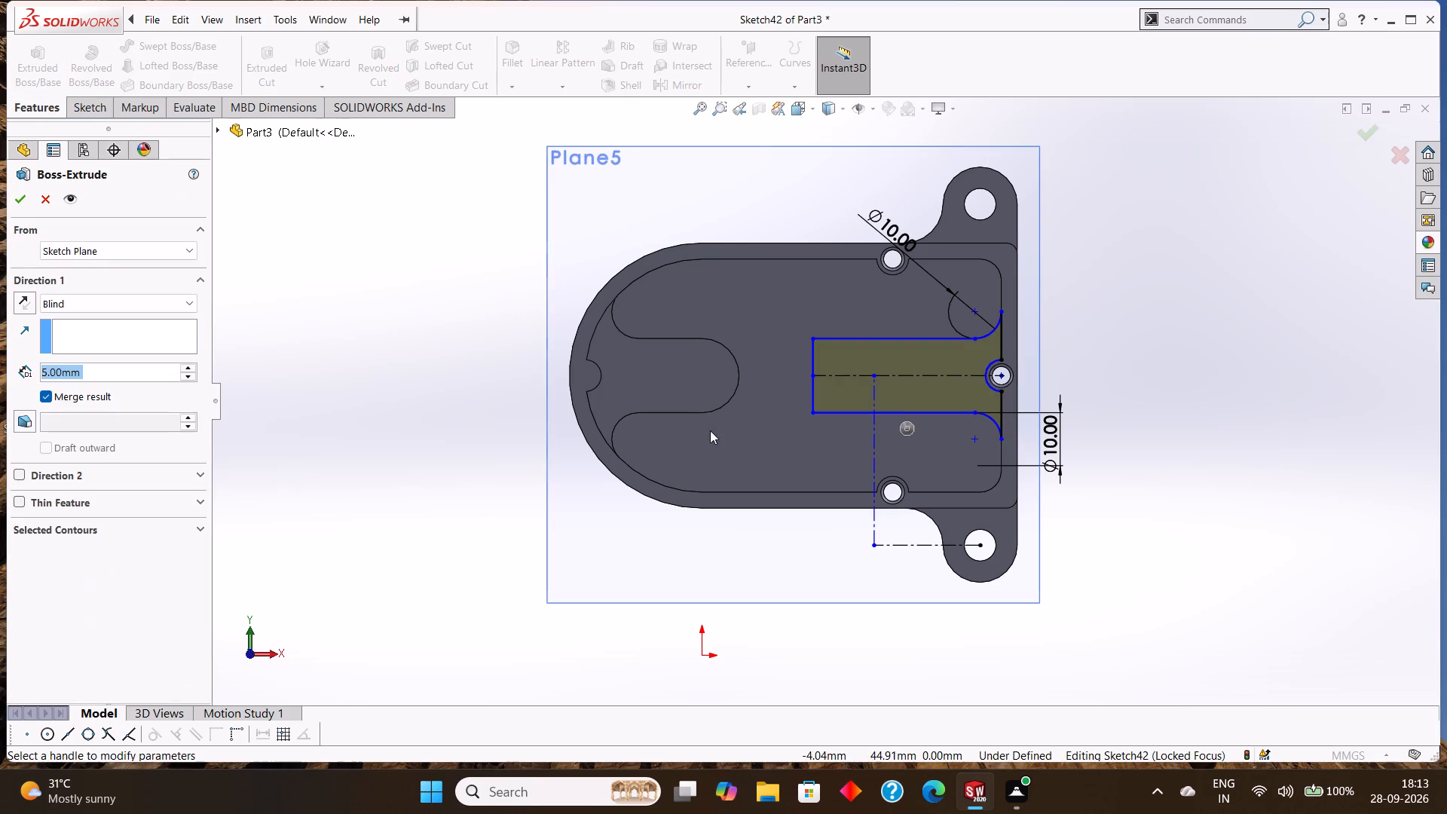
{"action": "middle_click_drag", "start_coordinate": [1224, 528], "coordinate": [1213, 345]}
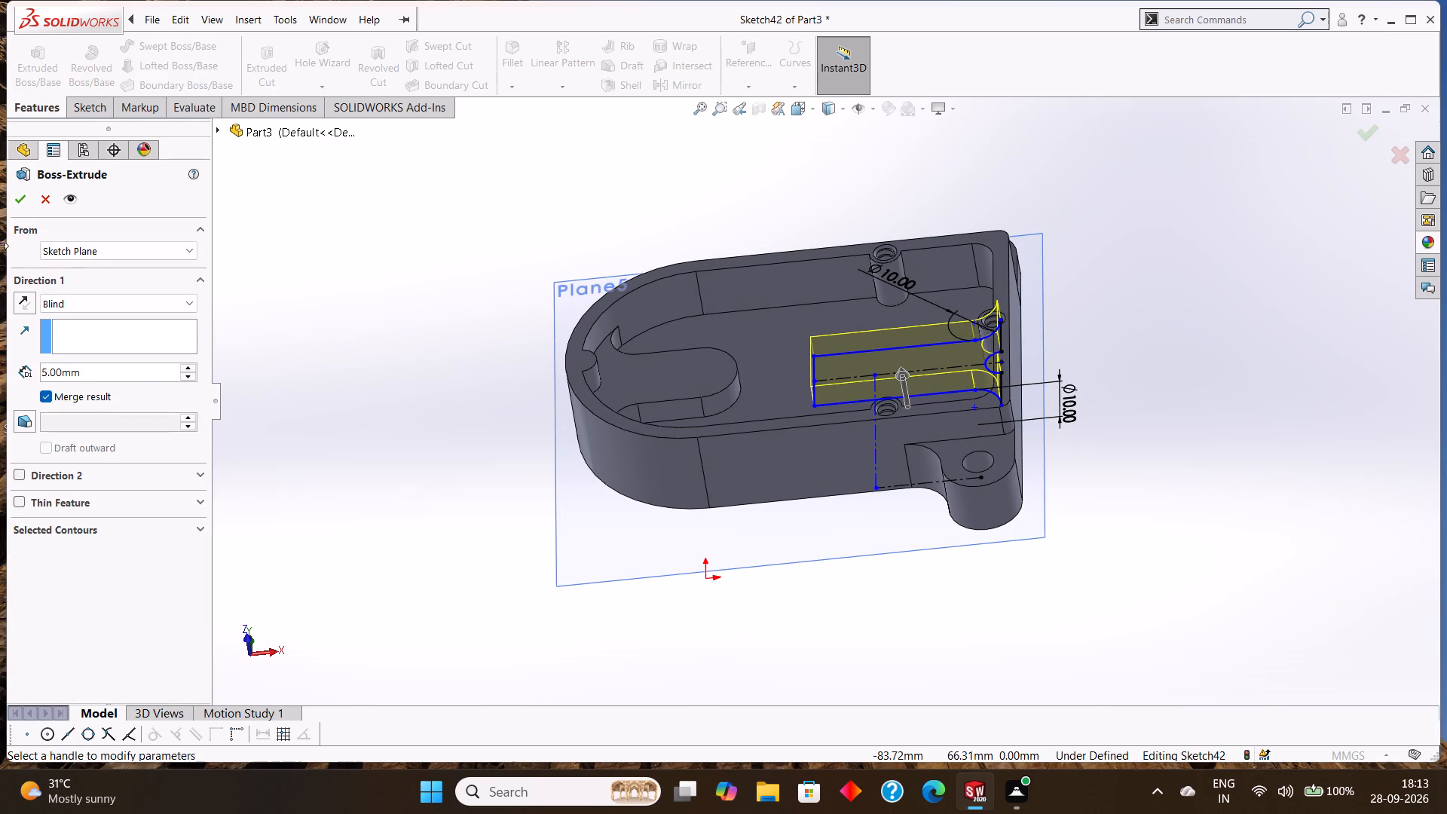
{"action": "left_click", "coordinate": [14, 199]}
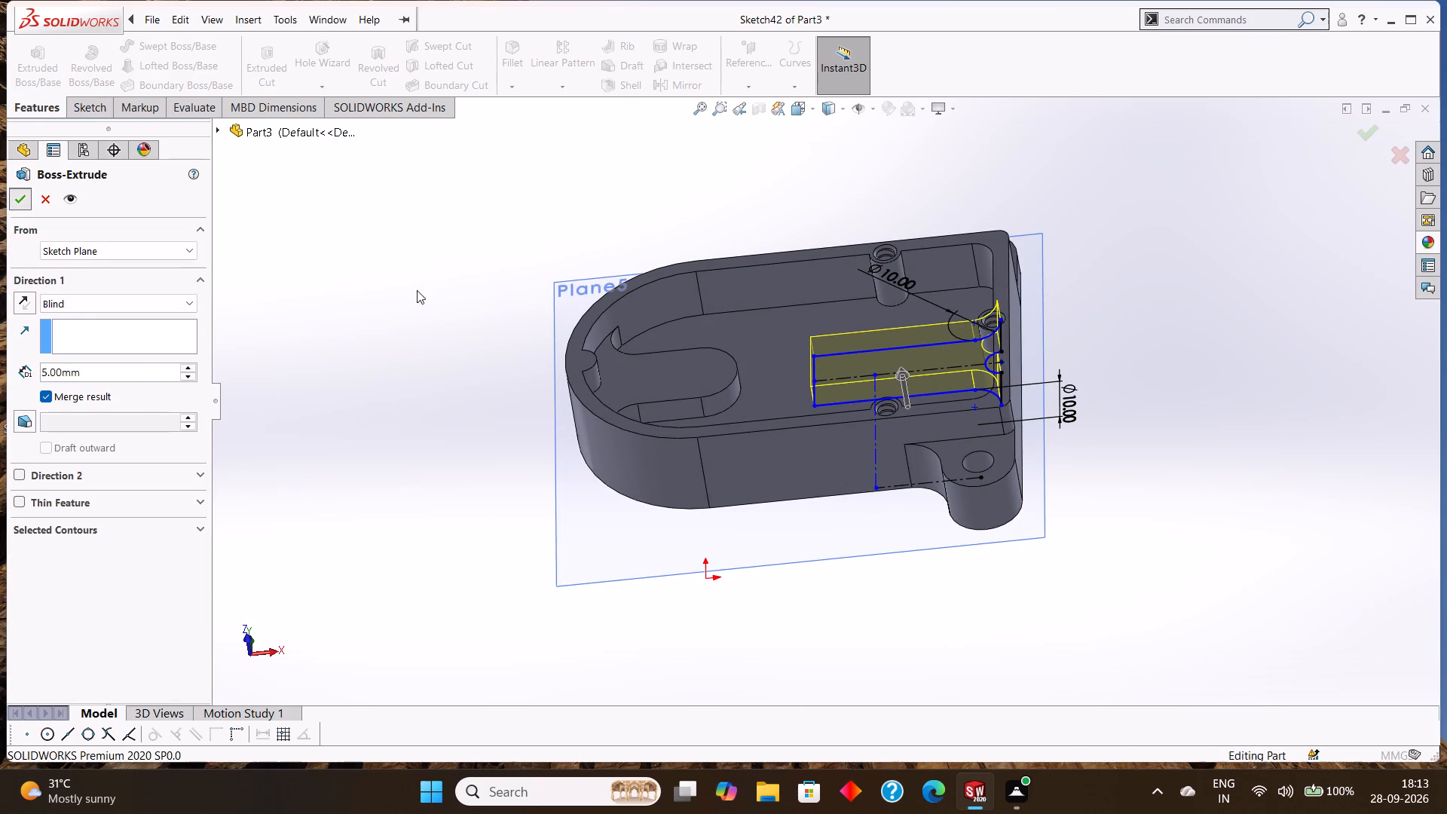
{"action": "left_click", "coordinate": [563, 207]}
{"action": "middle_click_drag", "start_coordinate": [566, 206], "coordinate": [584, 265]}
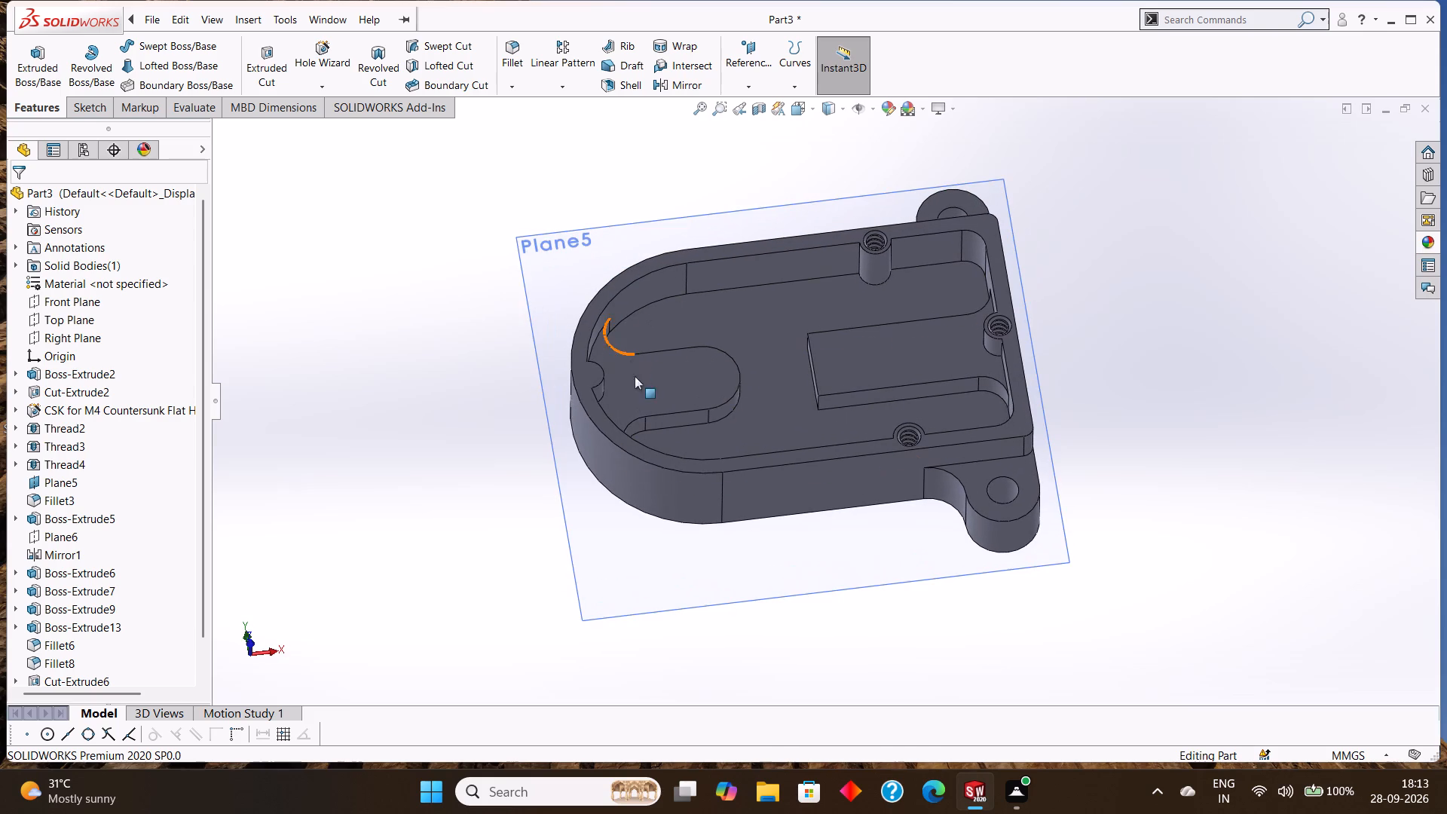
Start a new sketch on the top face of the extruded block, viewed face-on.
{"action": "left_click", "coordinate": [859, 363]}
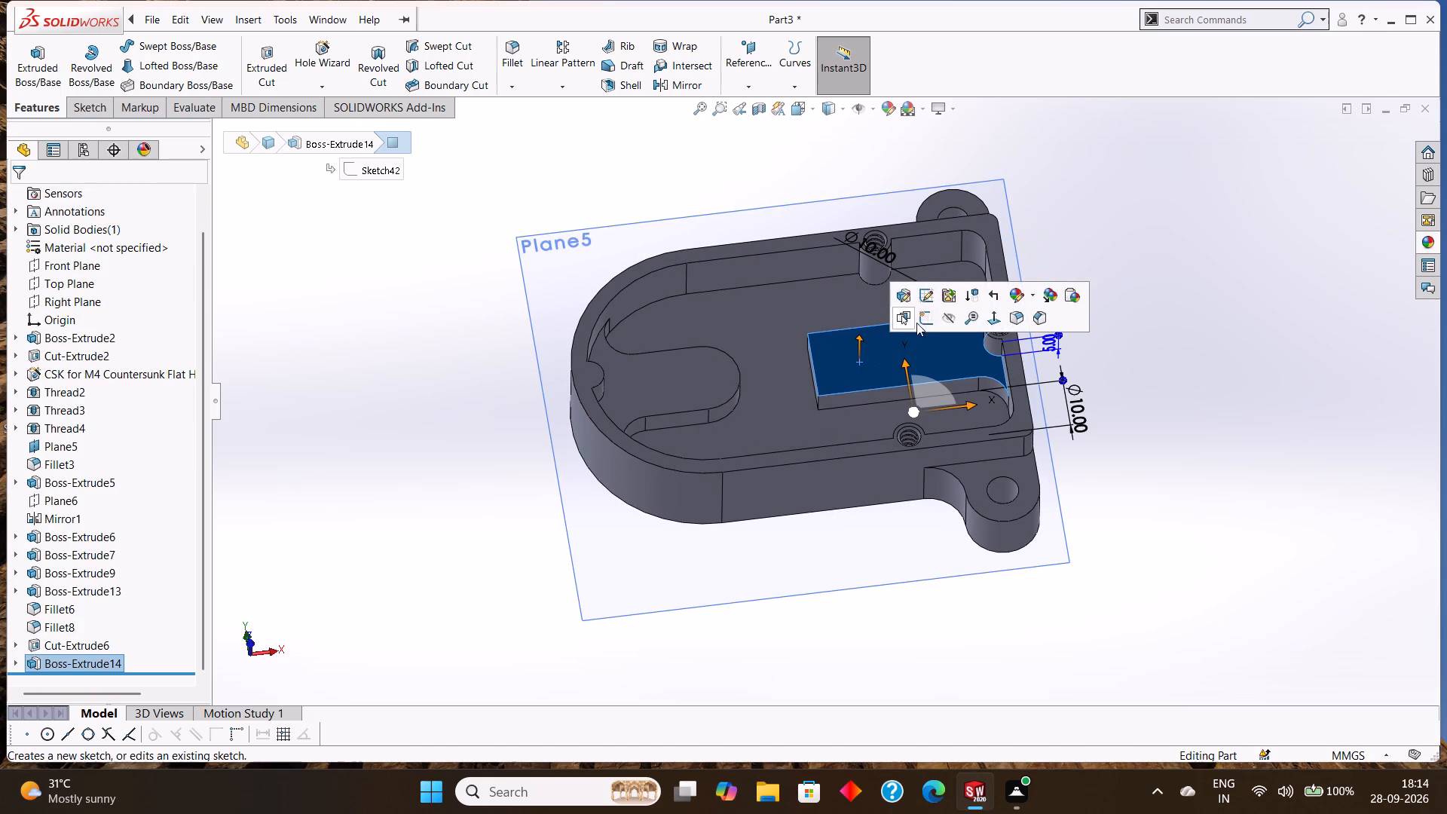
{"action": "left_click", "coordinate": [929, 313]}
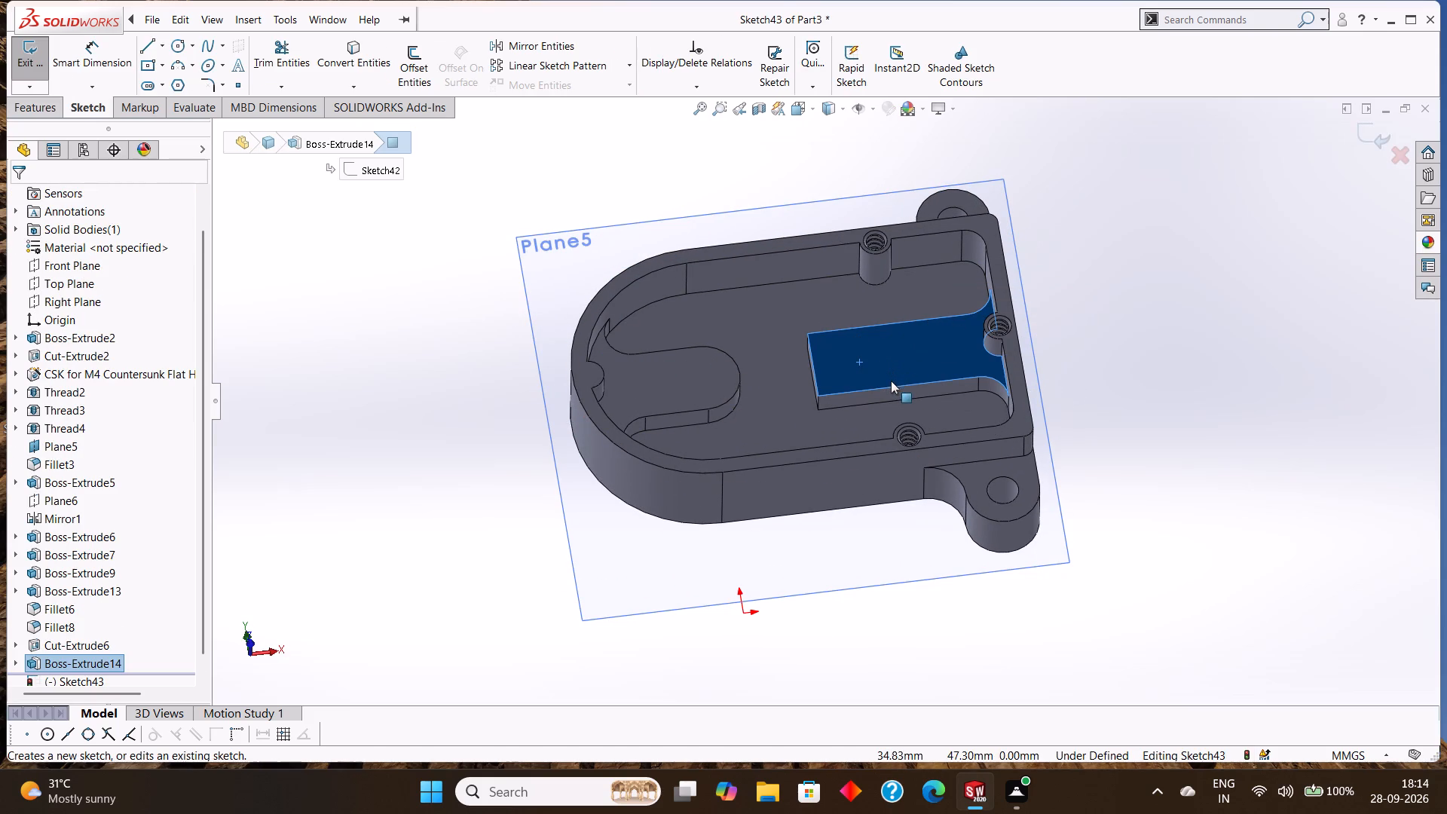
{"action": "key", "text": "ctrl+8"}
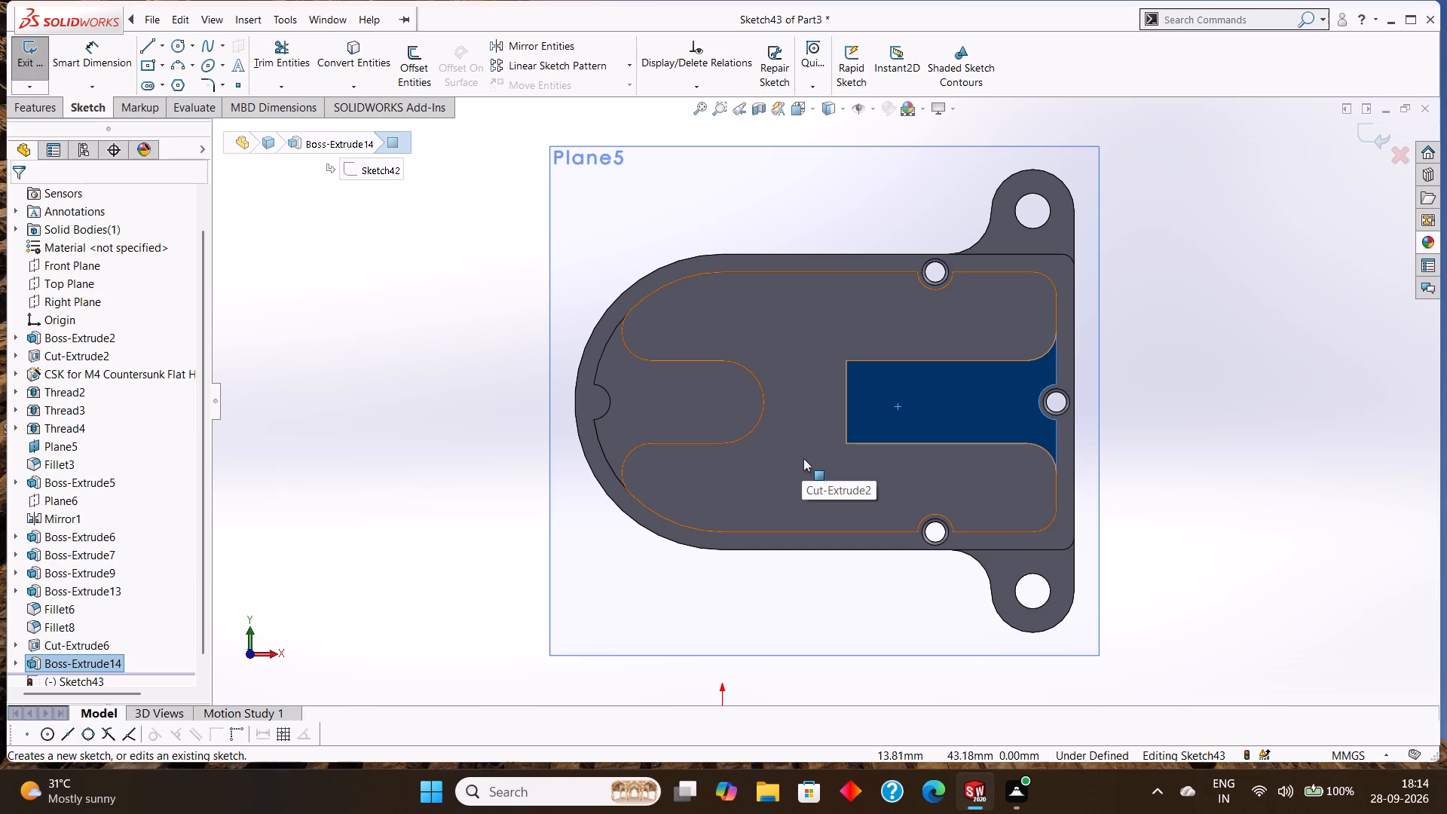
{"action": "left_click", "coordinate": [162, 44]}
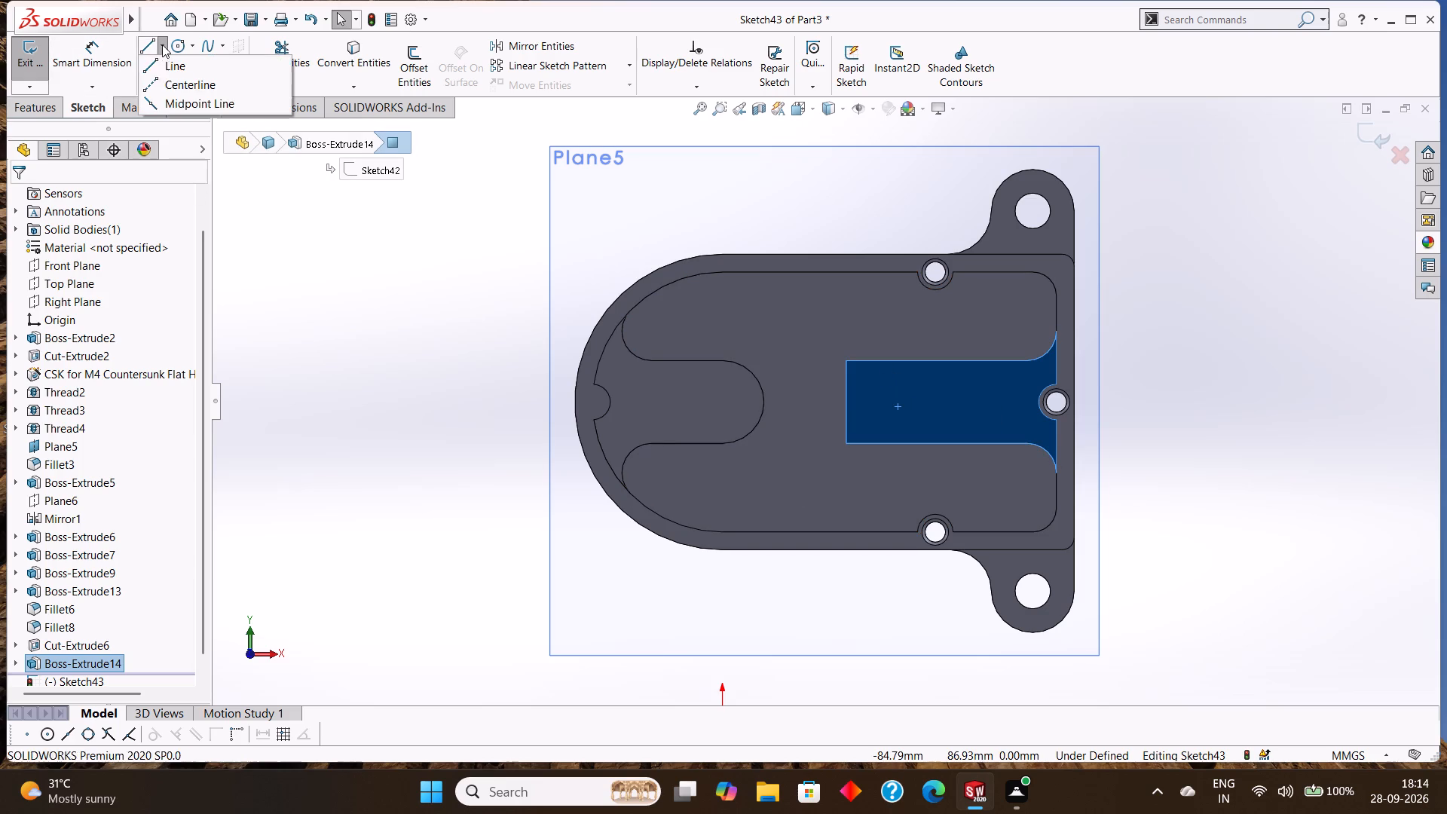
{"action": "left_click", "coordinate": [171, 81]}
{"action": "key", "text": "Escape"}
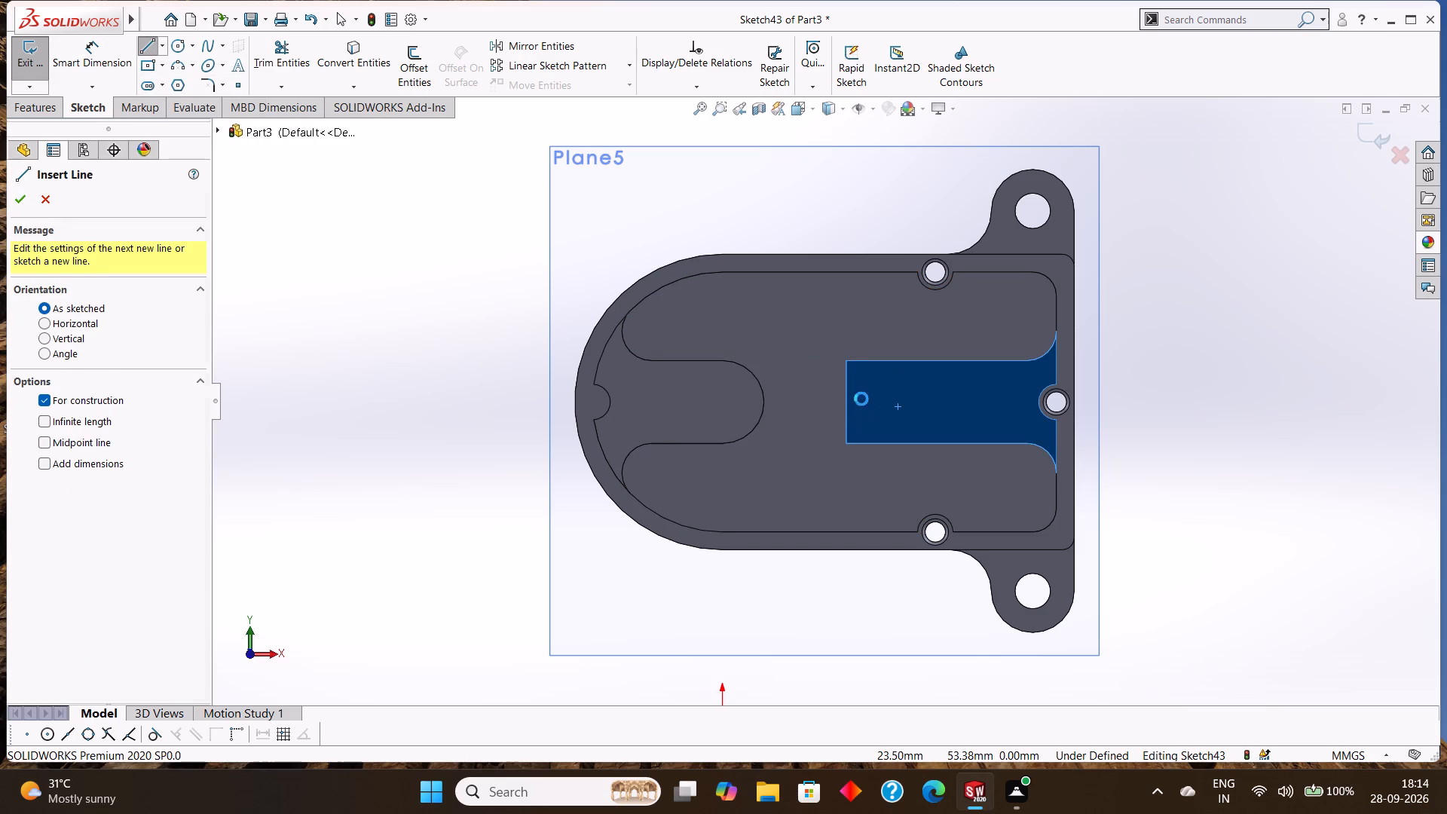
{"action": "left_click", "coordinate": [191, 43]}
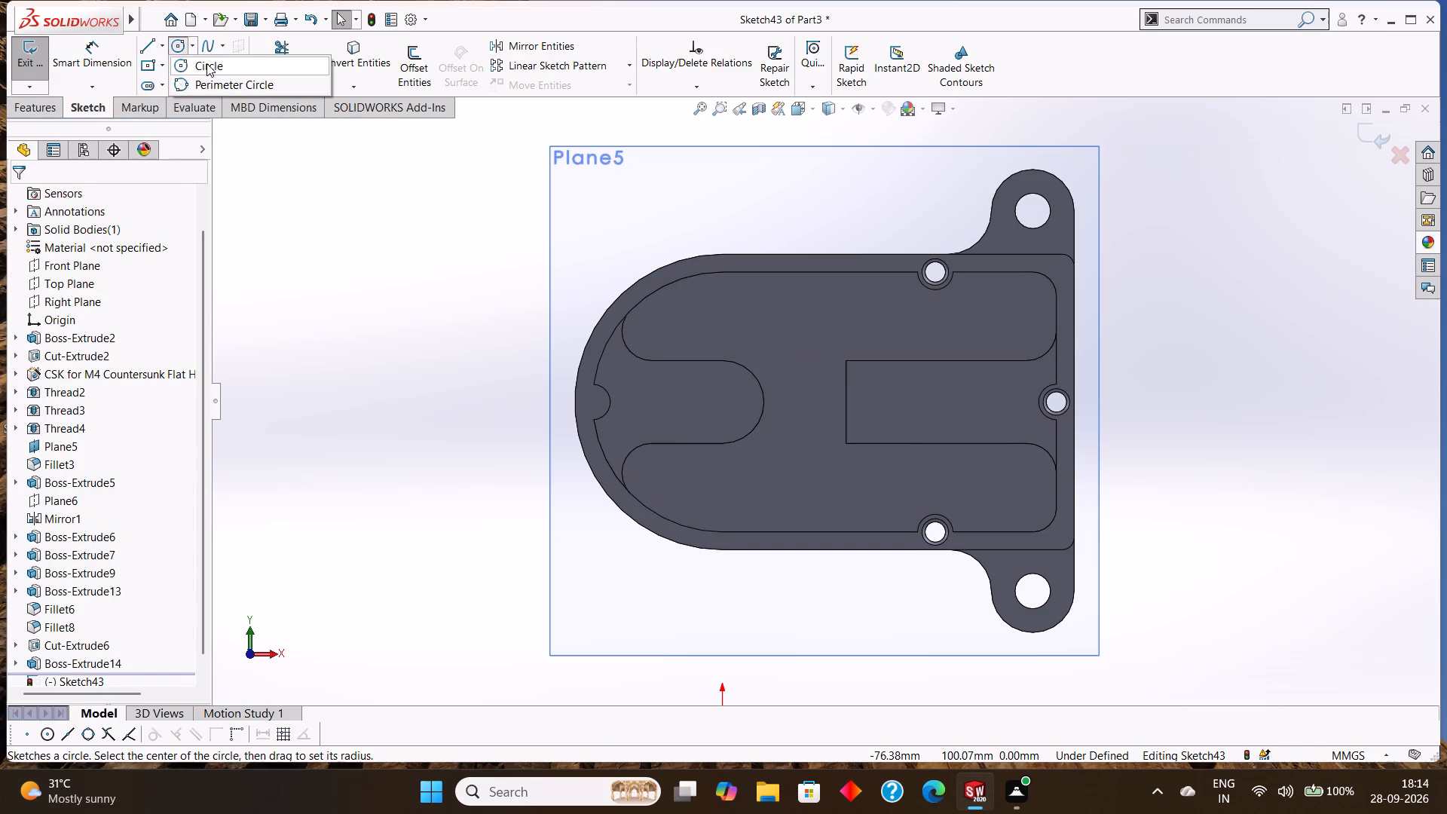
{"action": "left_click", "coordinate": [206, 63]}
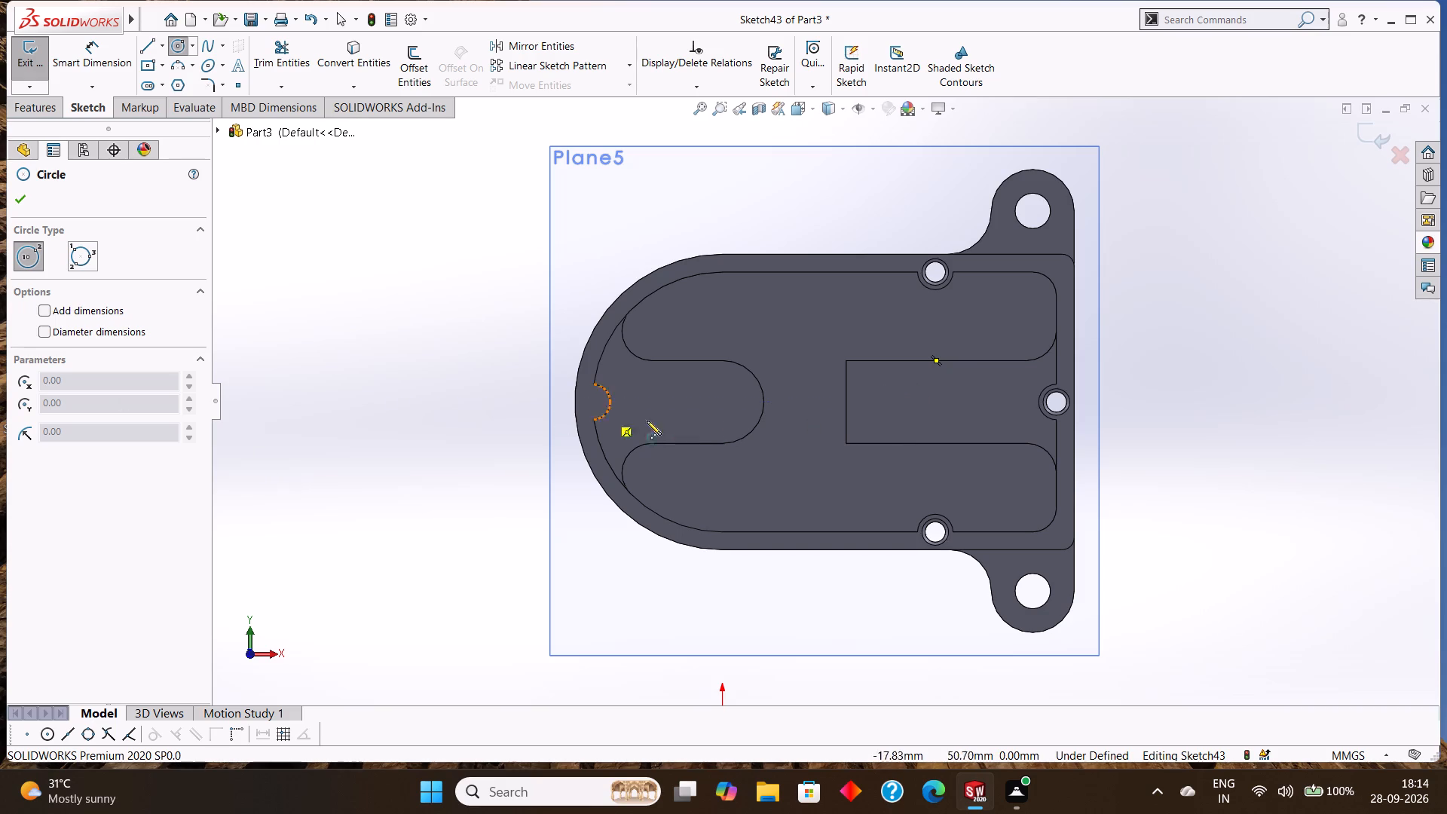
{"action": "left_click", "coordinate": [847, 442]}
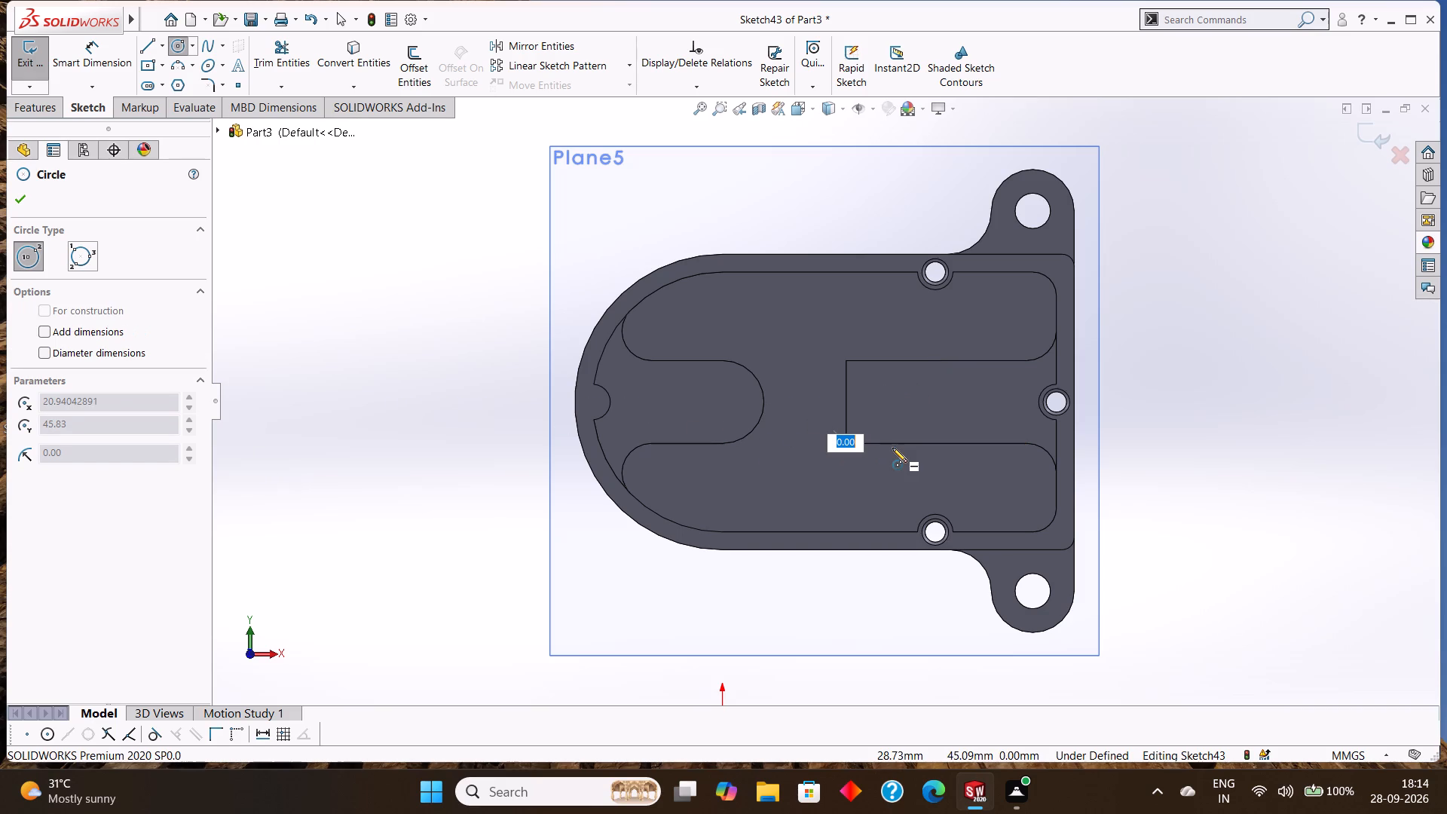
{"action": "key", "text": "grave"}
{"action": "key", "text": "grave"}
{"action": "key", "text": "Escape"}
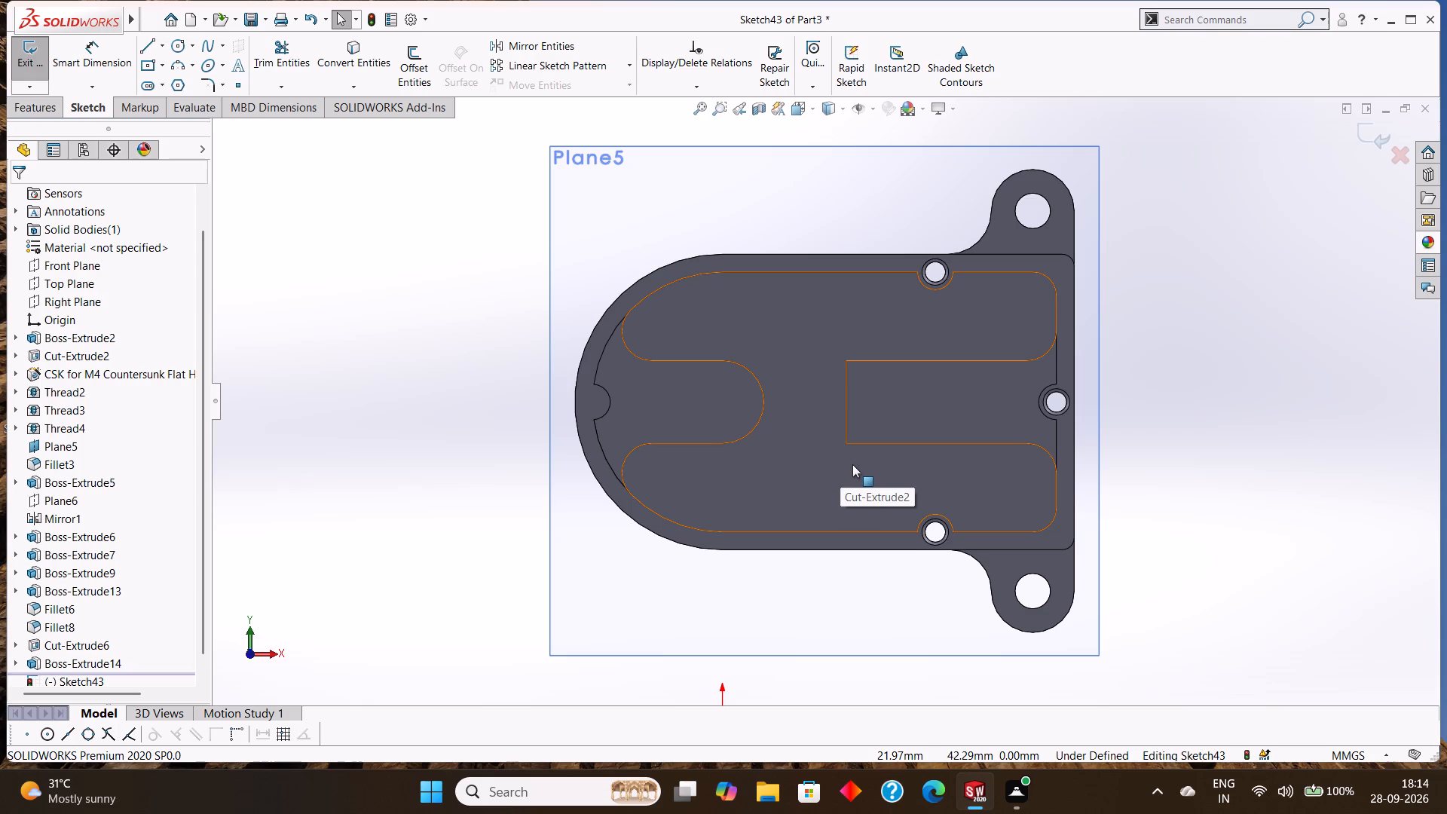
Draw a 10 mm horizontal centerline from the midpoint of the block's free short edge toward the middle screw boss.
{"action": "left_click", "coordinate": [159, 44]}
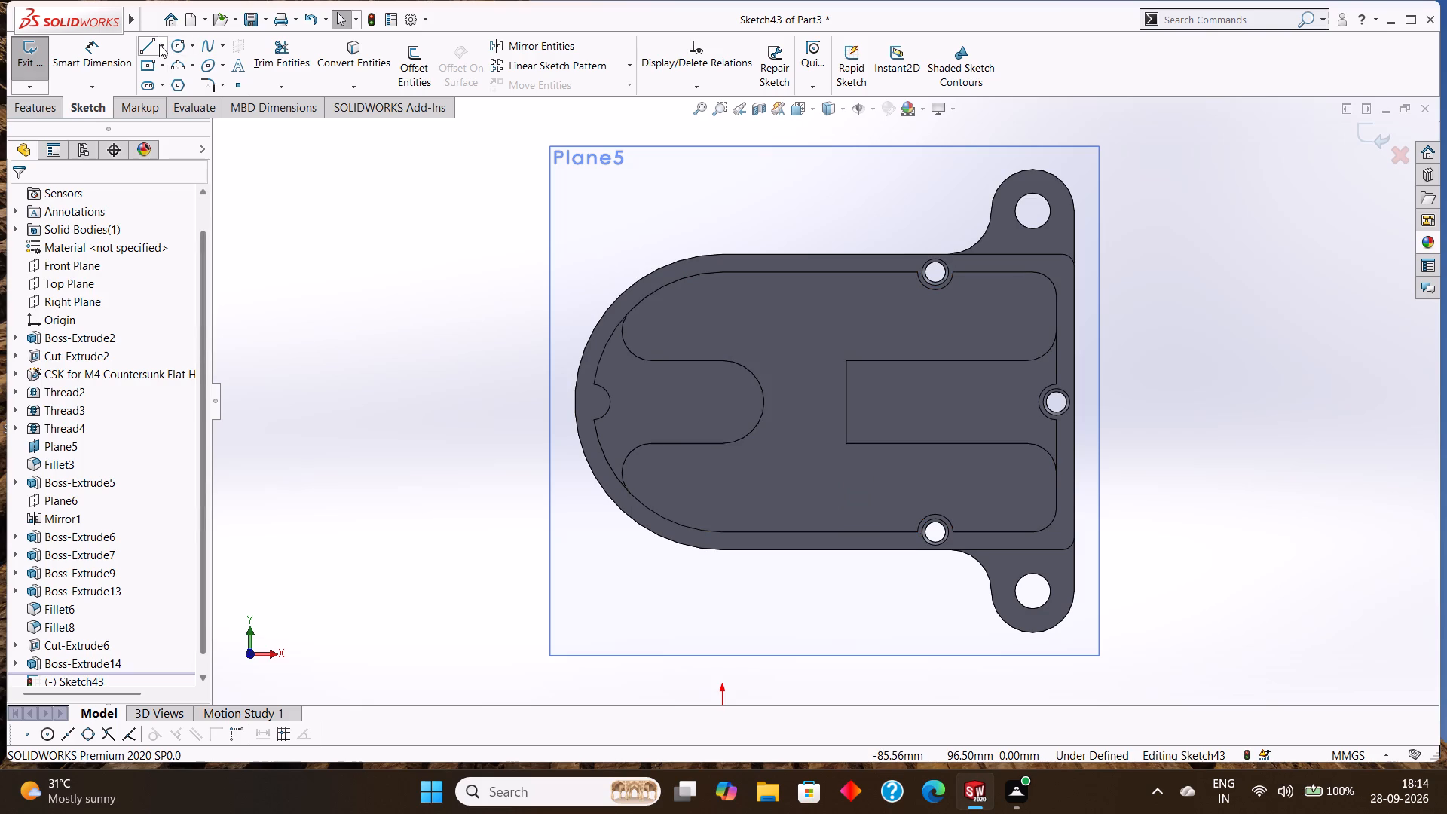
{"action": "left_click", "coordinate": [177, 85]}
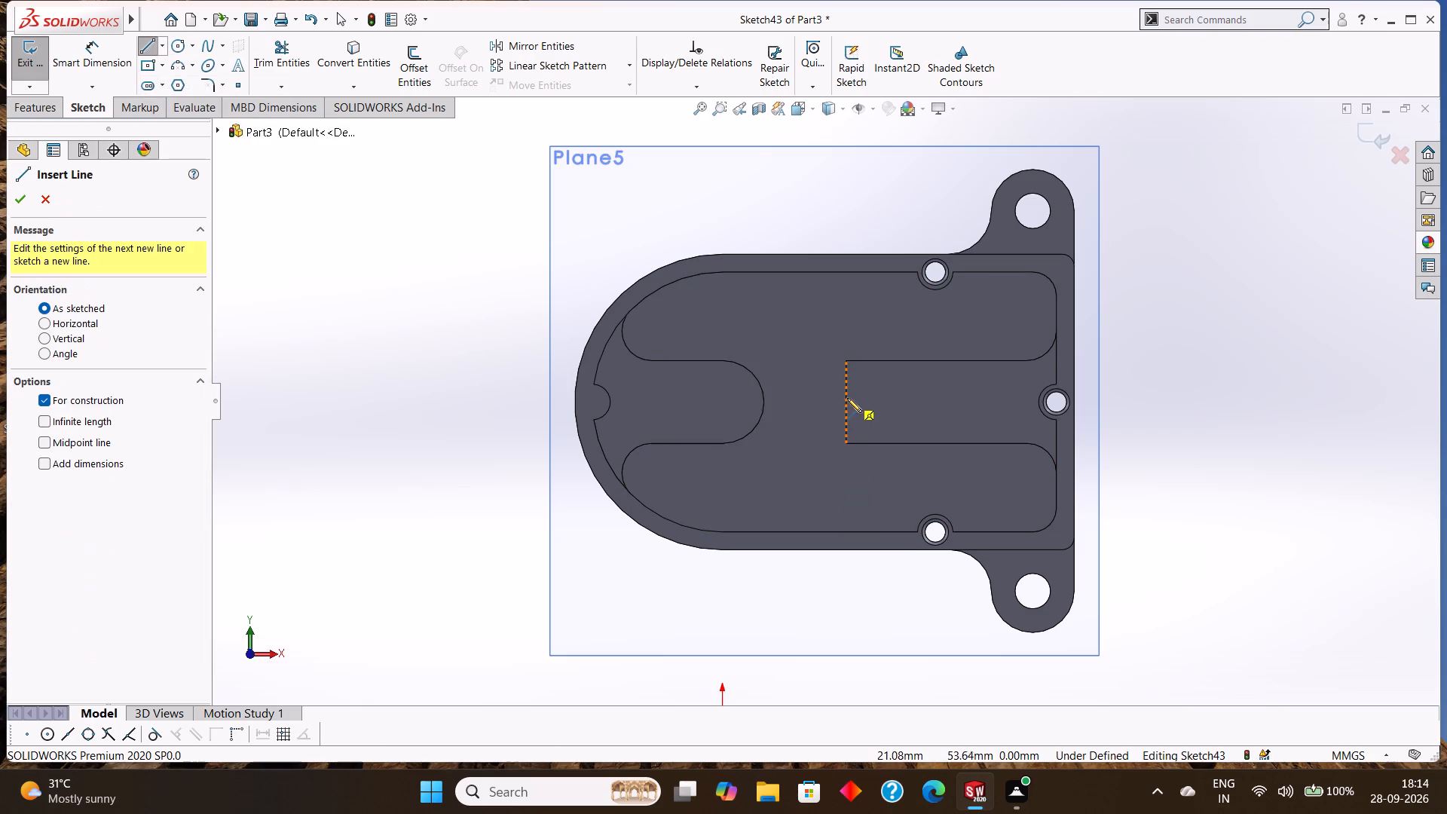
{"action": "left_click", "coordinate": [846, 399]}
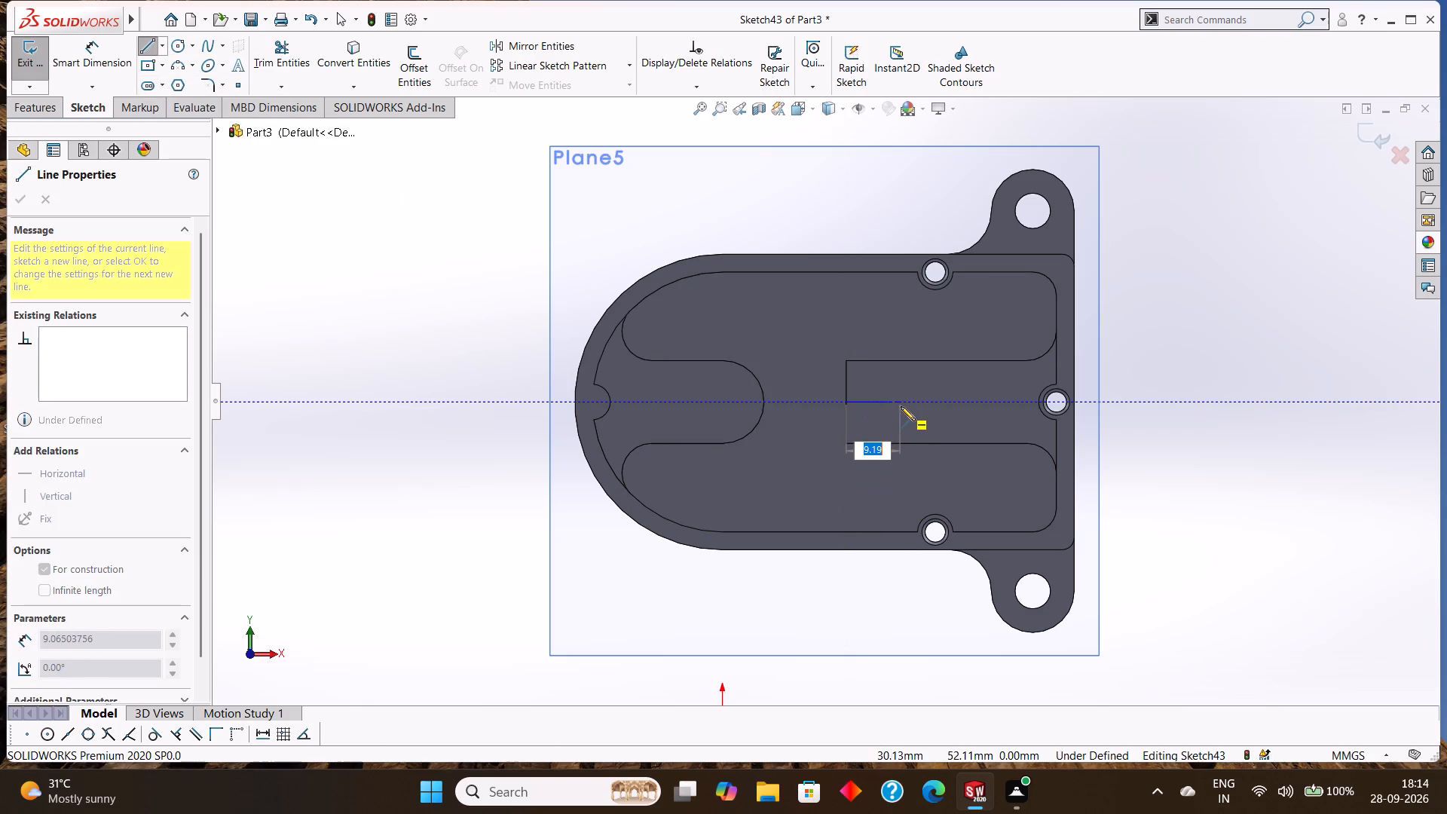
{"action": "type", "text": "10"}
{"action": "key", "text": "Return"}
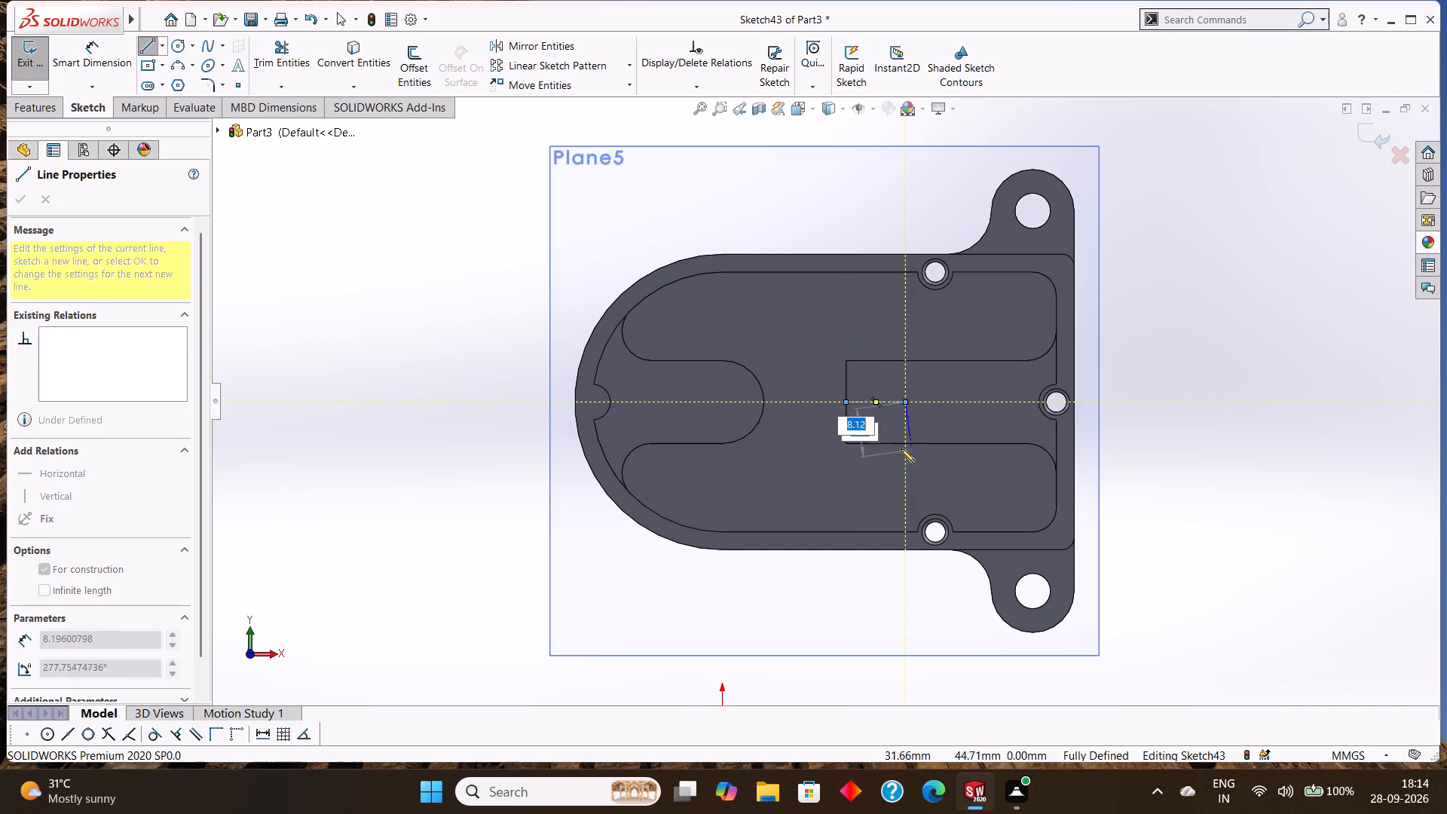
{"action": "right_click", "coordinate": [845, 481]}
{"action": "left_click", "coordinate": [873, 485]}
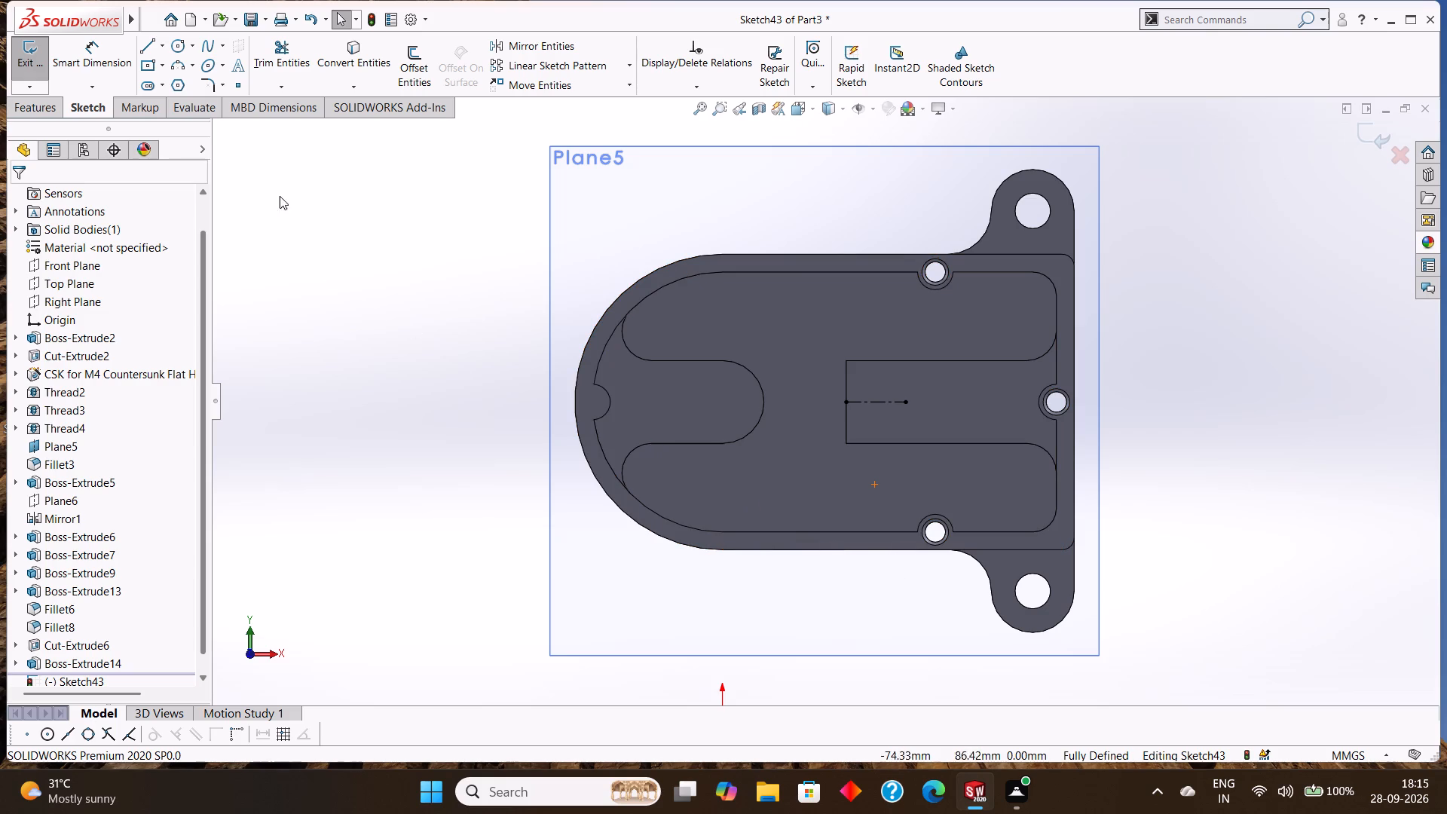
Sketch a circle of 5 mm radius centred on the free end of the centerline.
{"action": "left_click", "coordinate": [179, 41]}
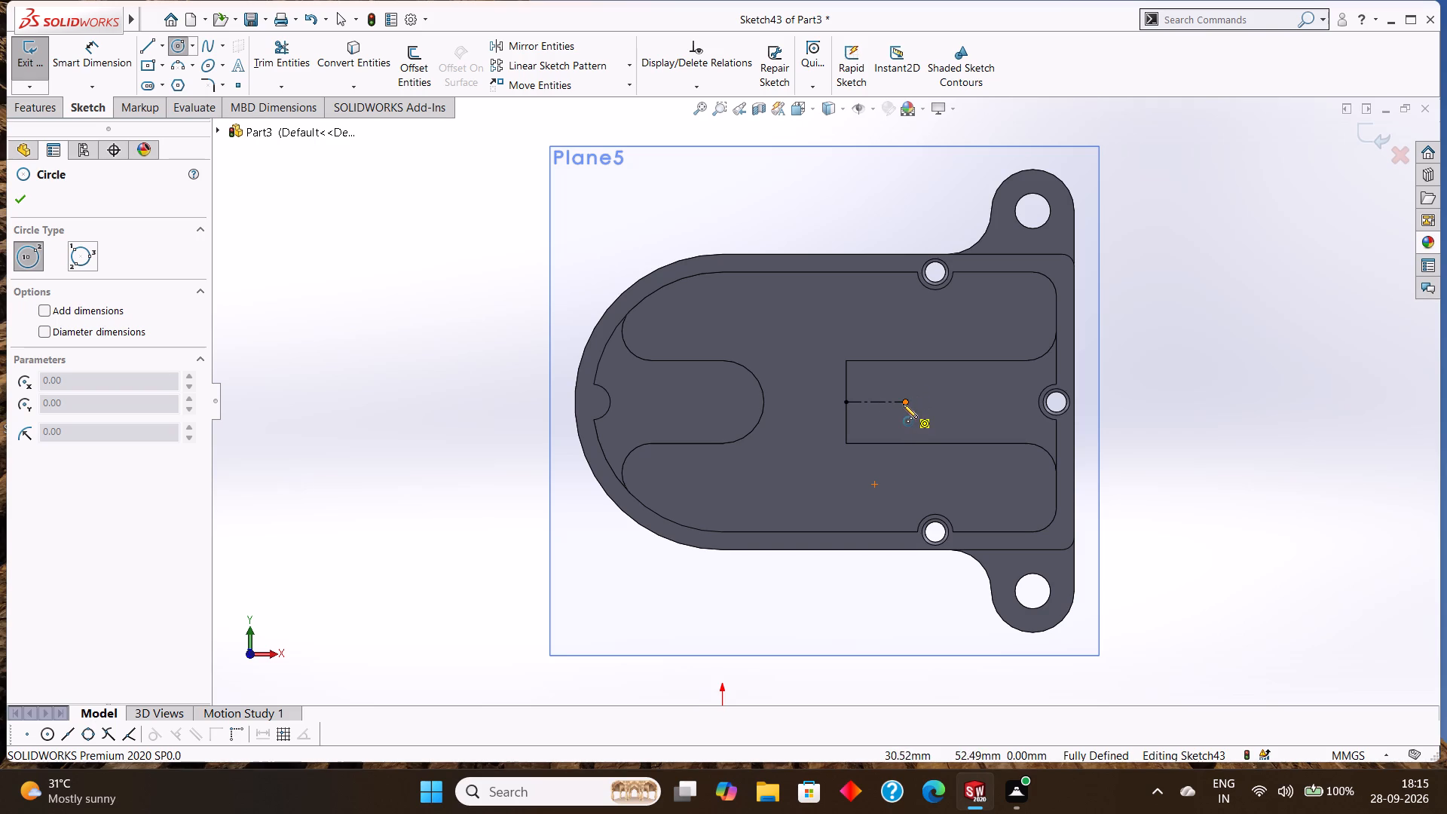
{"action": "left_click", "coordinate": [905, 402]}
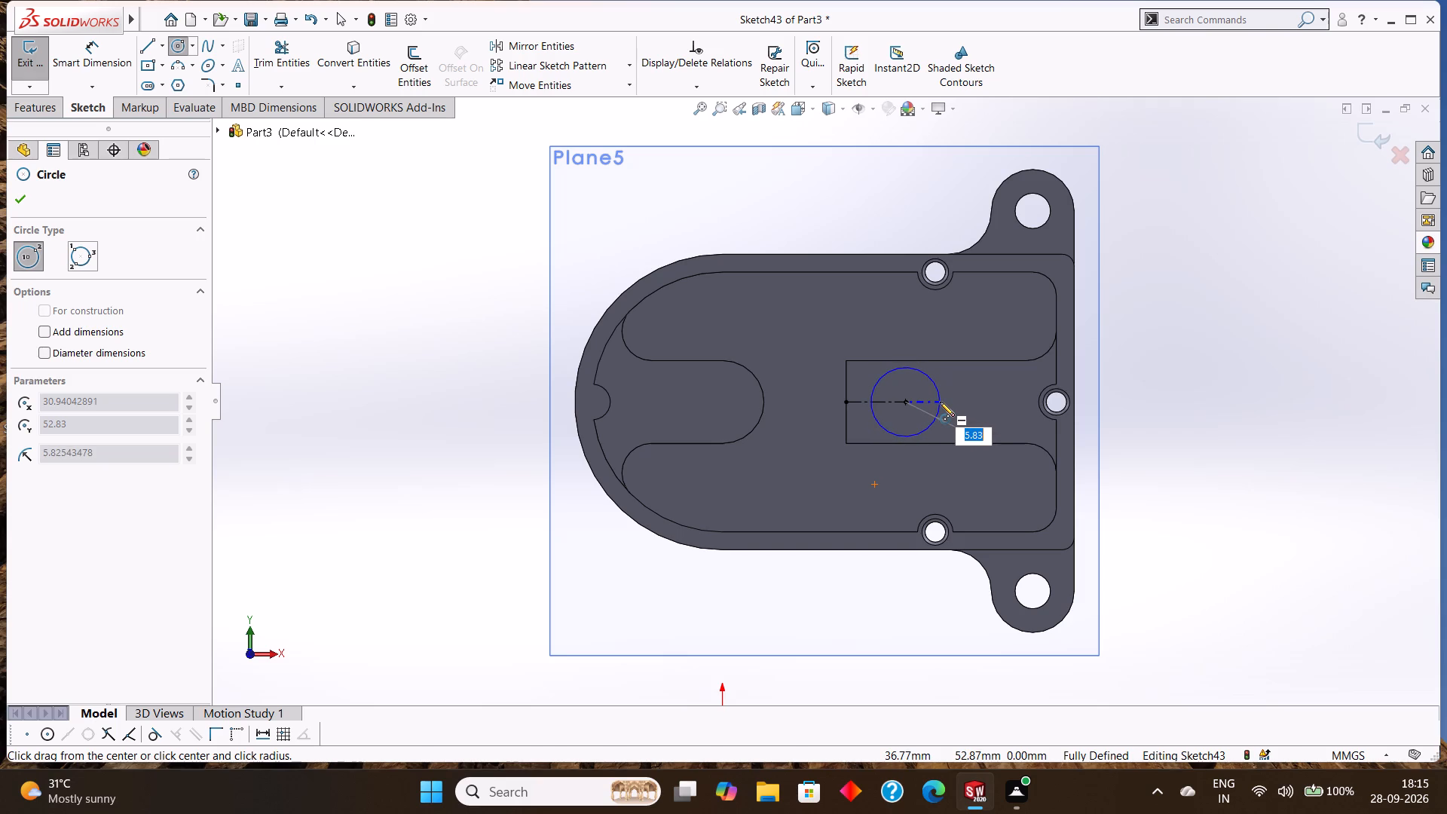
{"action": "key", "text": "BackSpace"}
{"action": "key", "text": "5"}
{"action": "key", "text": "Return"}
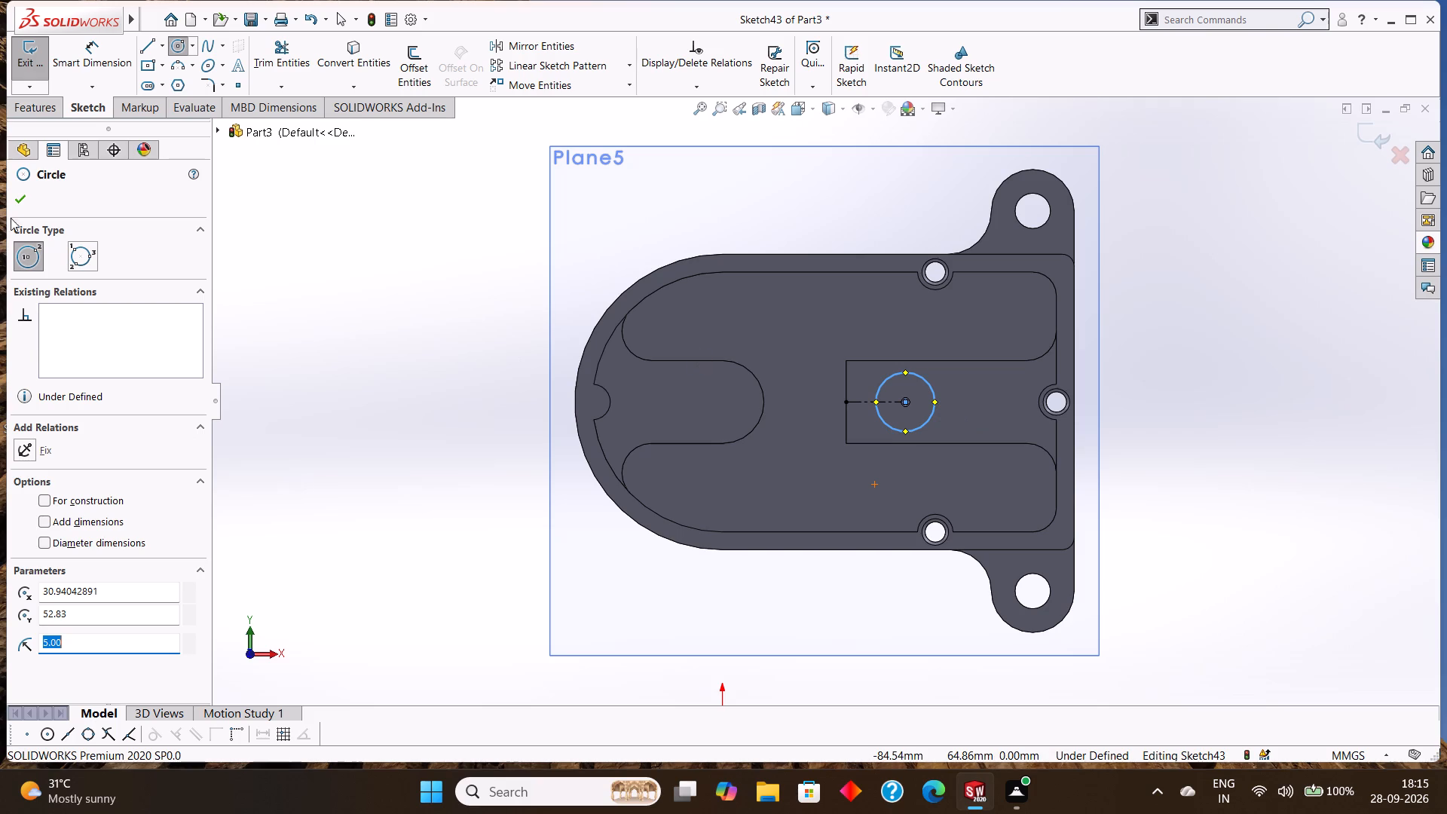
{"action": "left_click", "coordinate": [17, 198]}
Cut the circle through all of the block and enclosure floor with an Extruded Cut.
{"action": "left_click", "coordinate": [30, 111]}
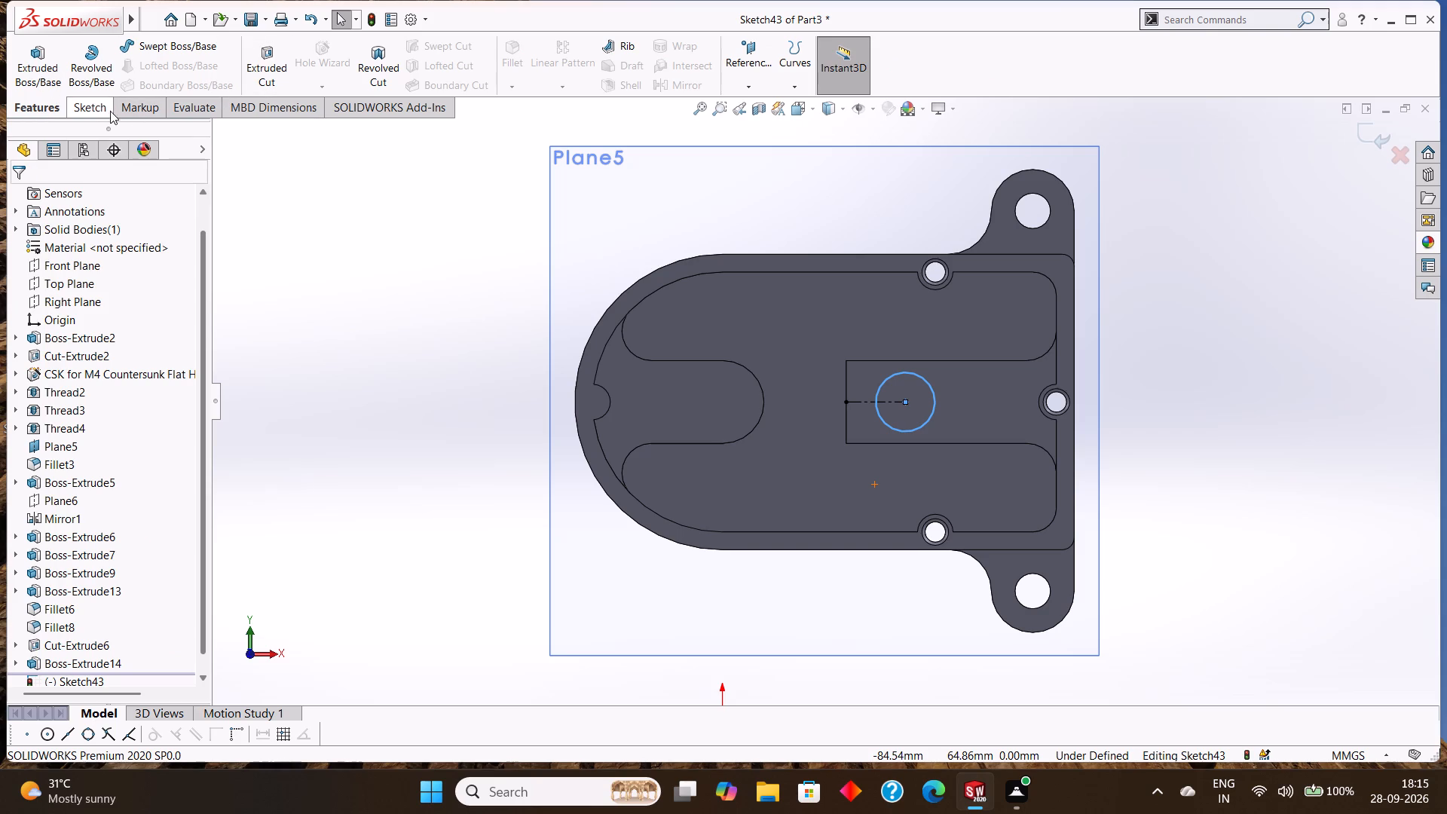
{"action": "left_click", "coordinate": [102, 107]}
{"action": "left_click", "coordinate": [47, 106]}
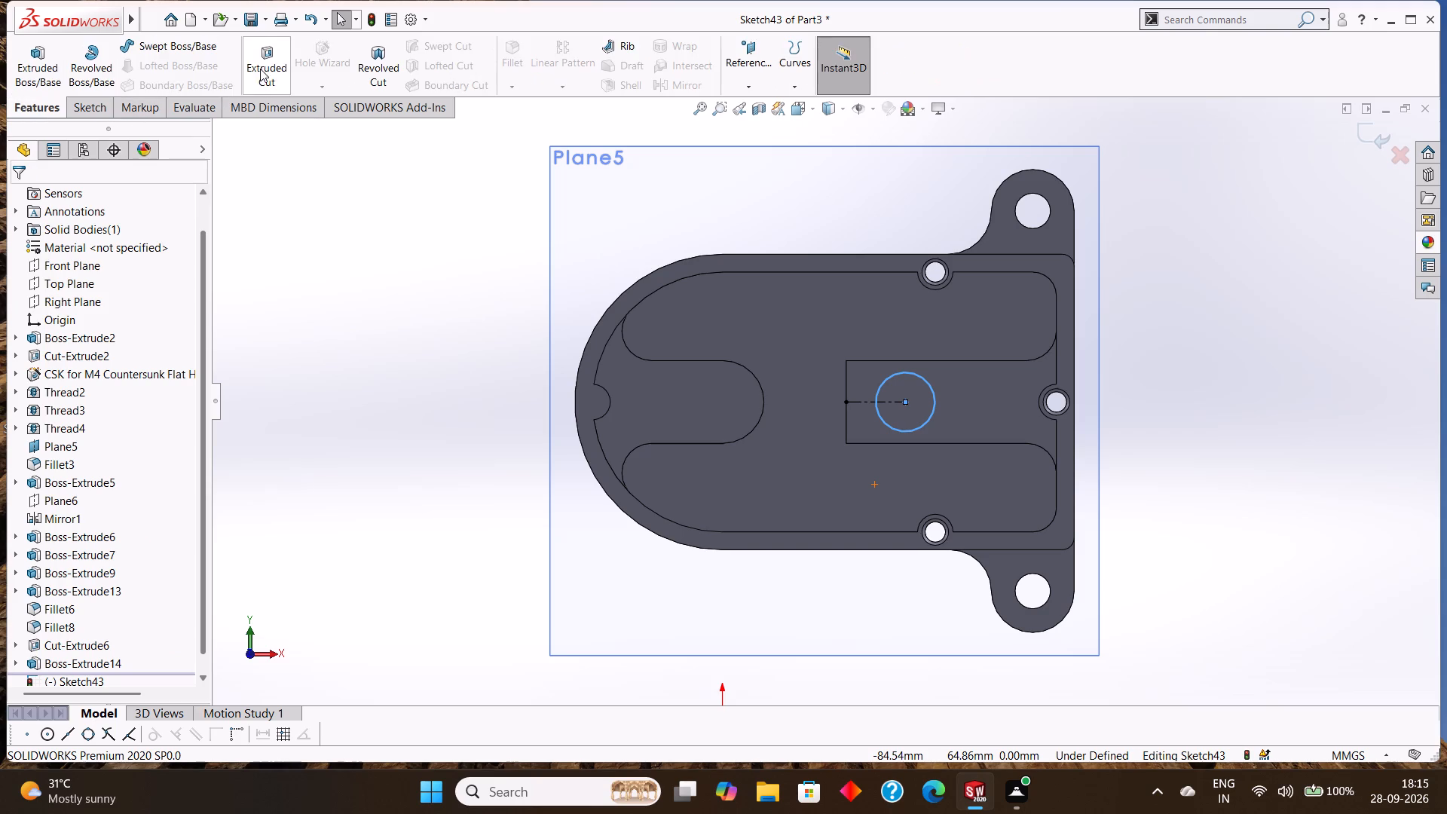
{"action": "left_click", "coordinate": [268, 63]}
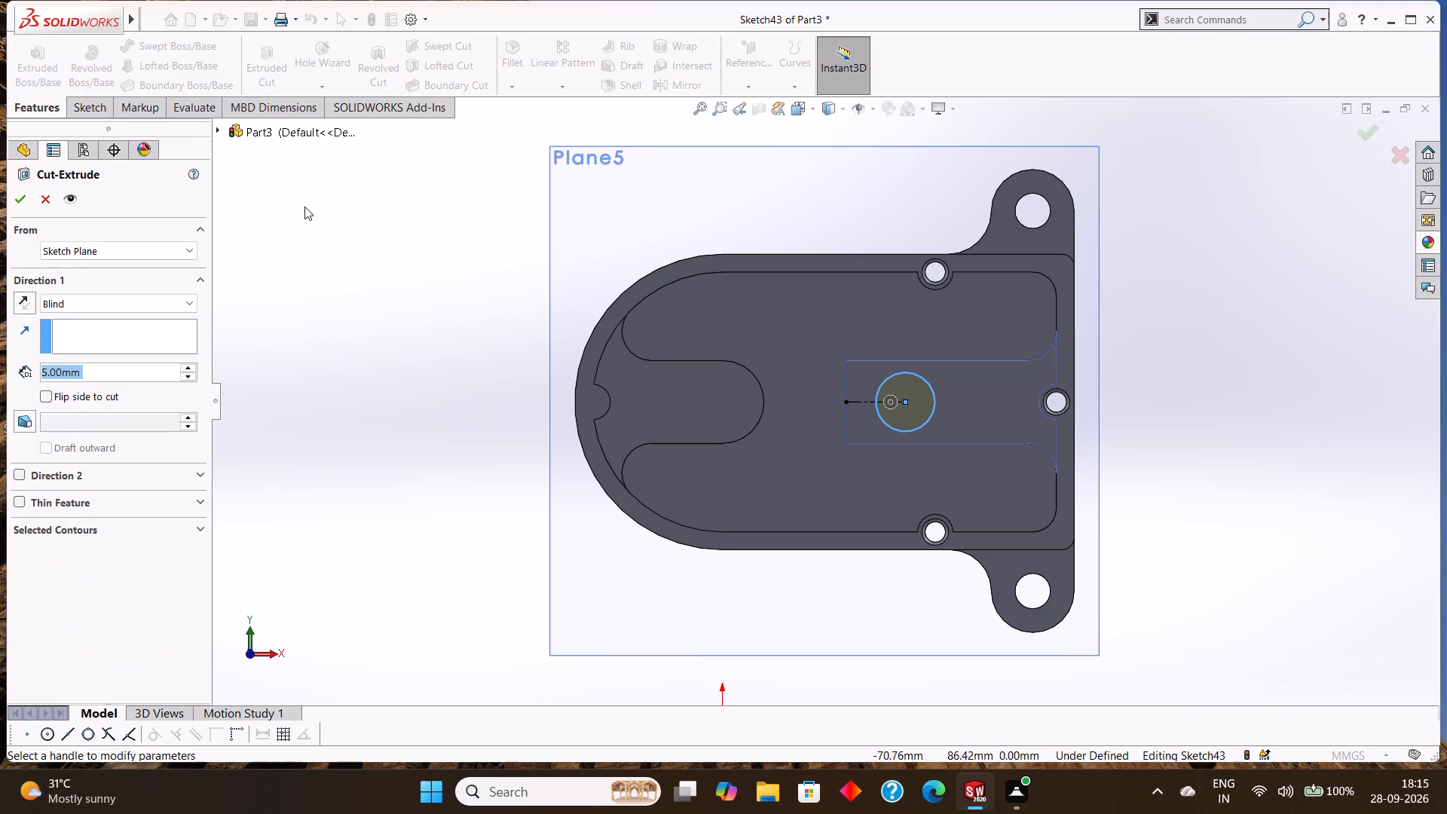
{"action": "left_click", "coordinate": [127, 297]}
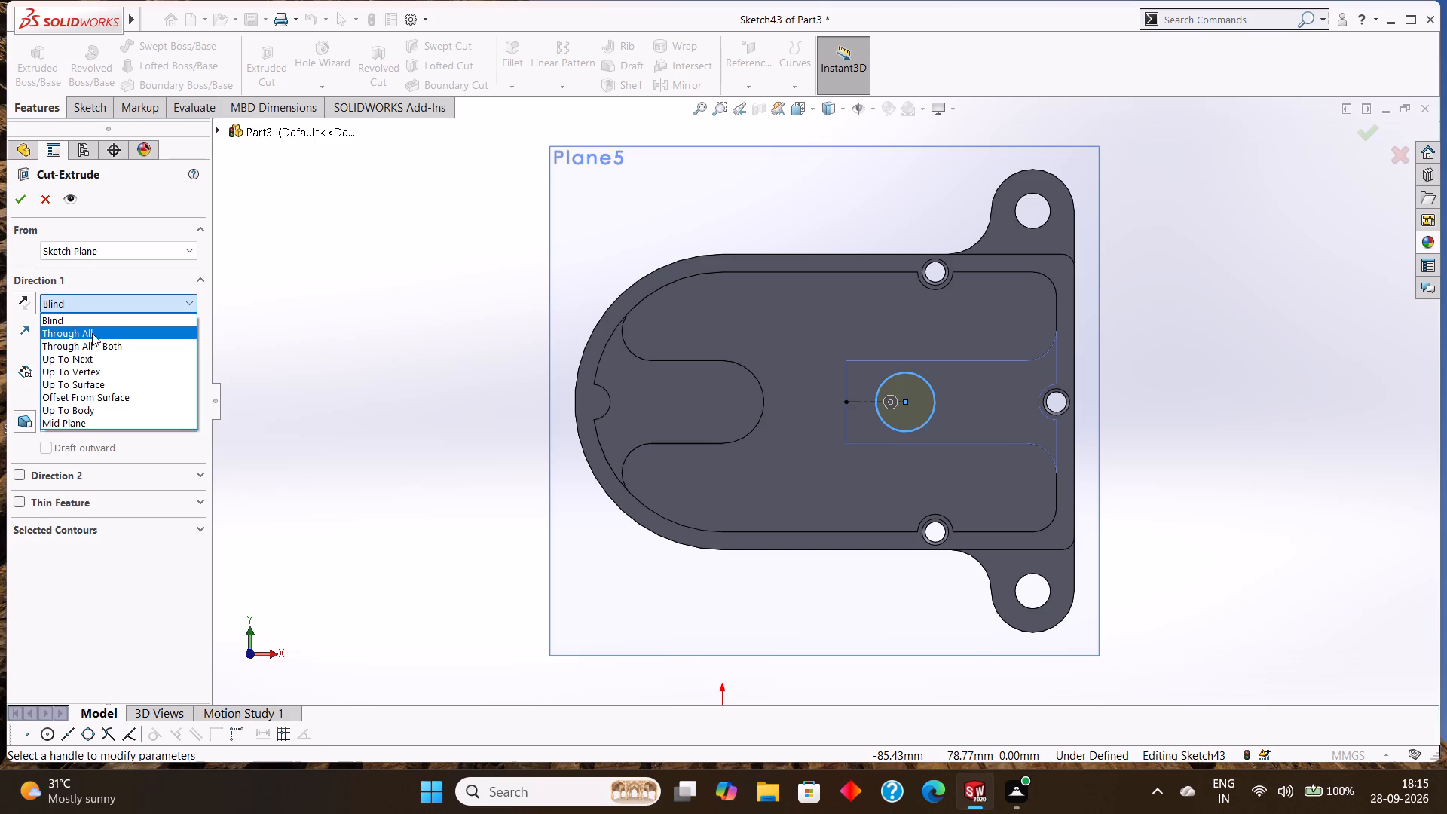
{"action": "left_click", "coordinate": [92, 333]}
{"action": "left_click", "coordinate": [19, 196]}
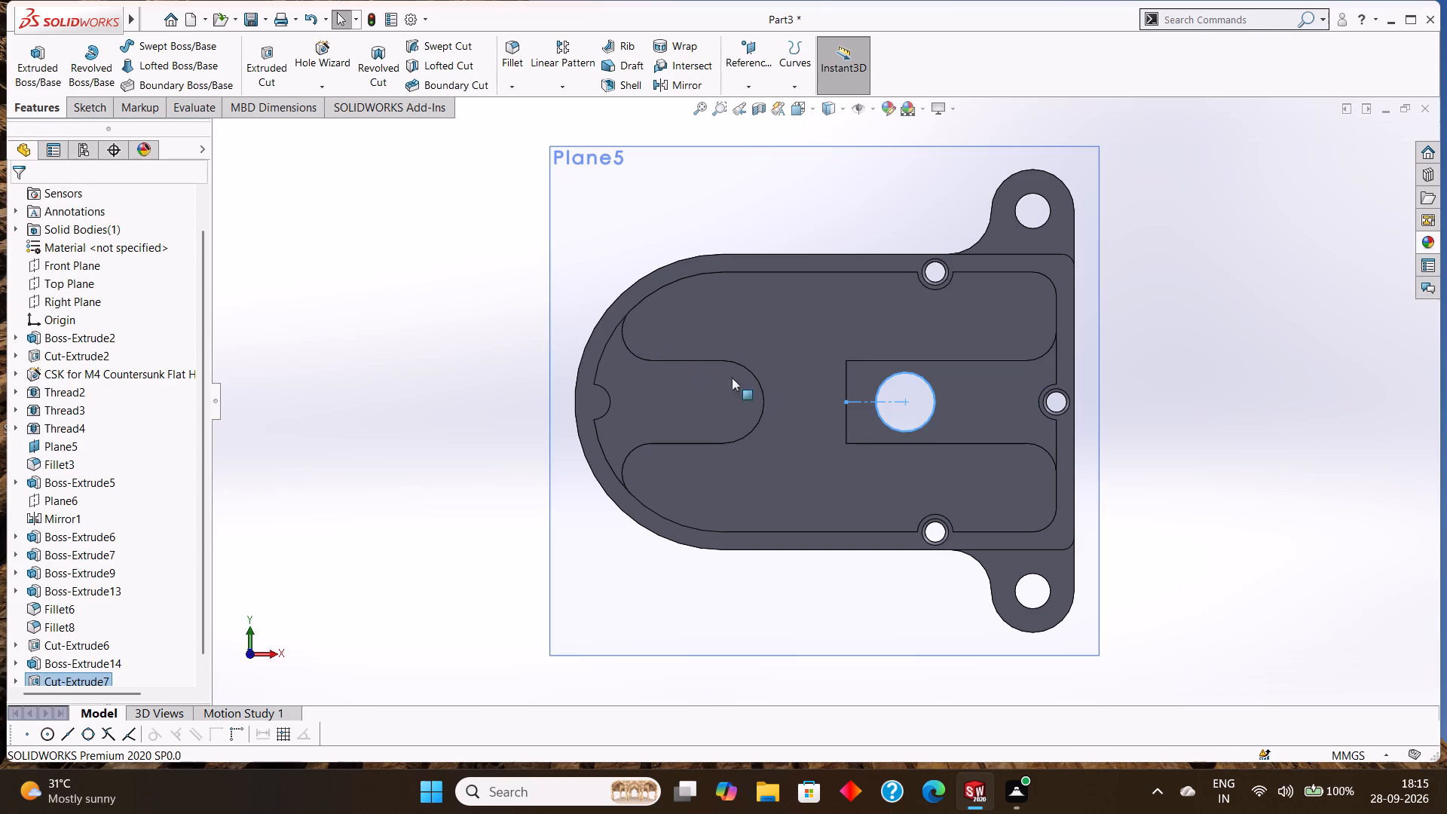
{"action": "key", "text": "Escape"}
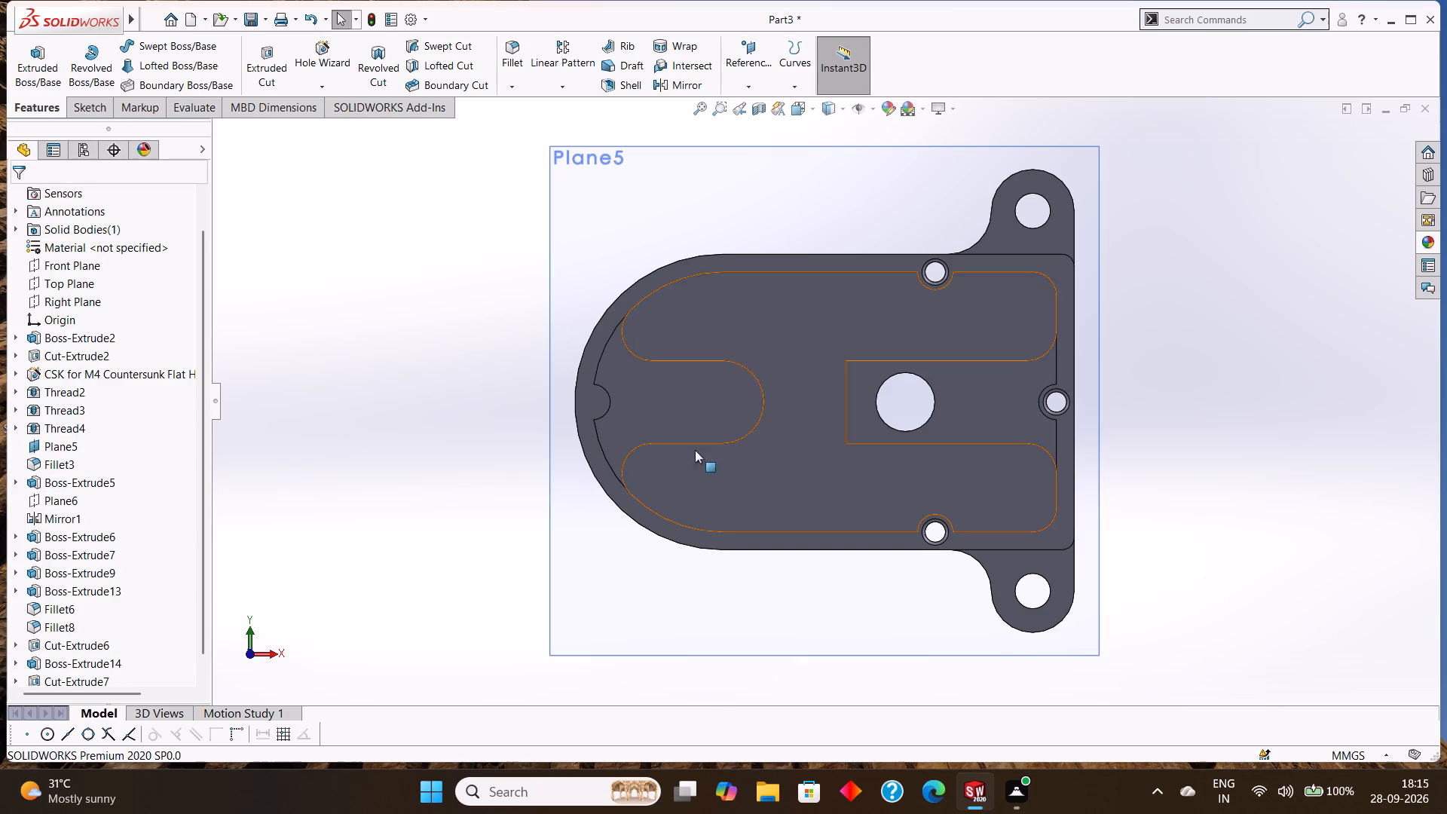
Start a new sketch on the top face of the block around the new hole.
{"action": "left_click", "coordinate": [962, 396]}
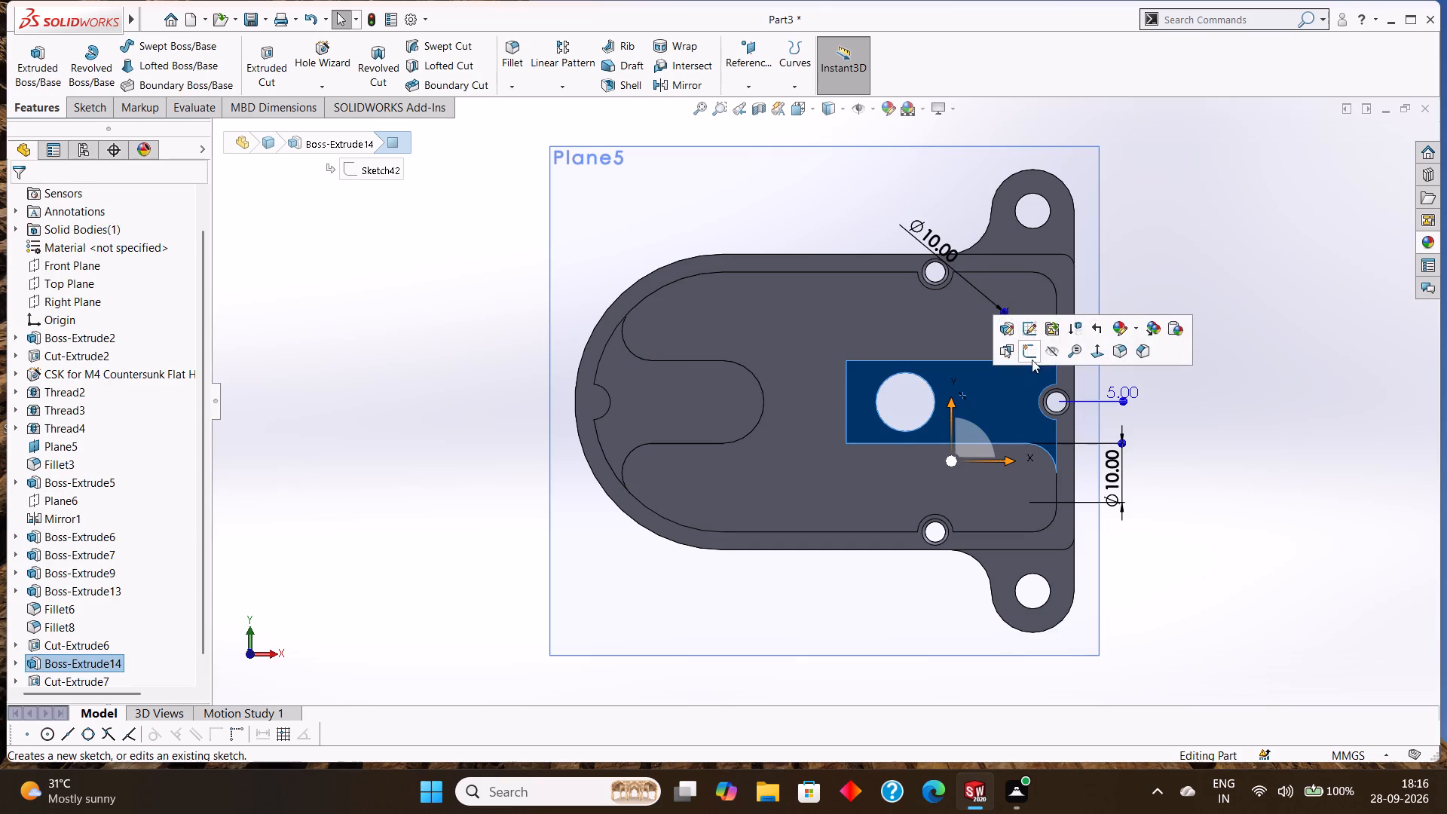
{"action": "left_click", "coordinate": [1030, 353]}
{"action": "key", "text": "Escape"}
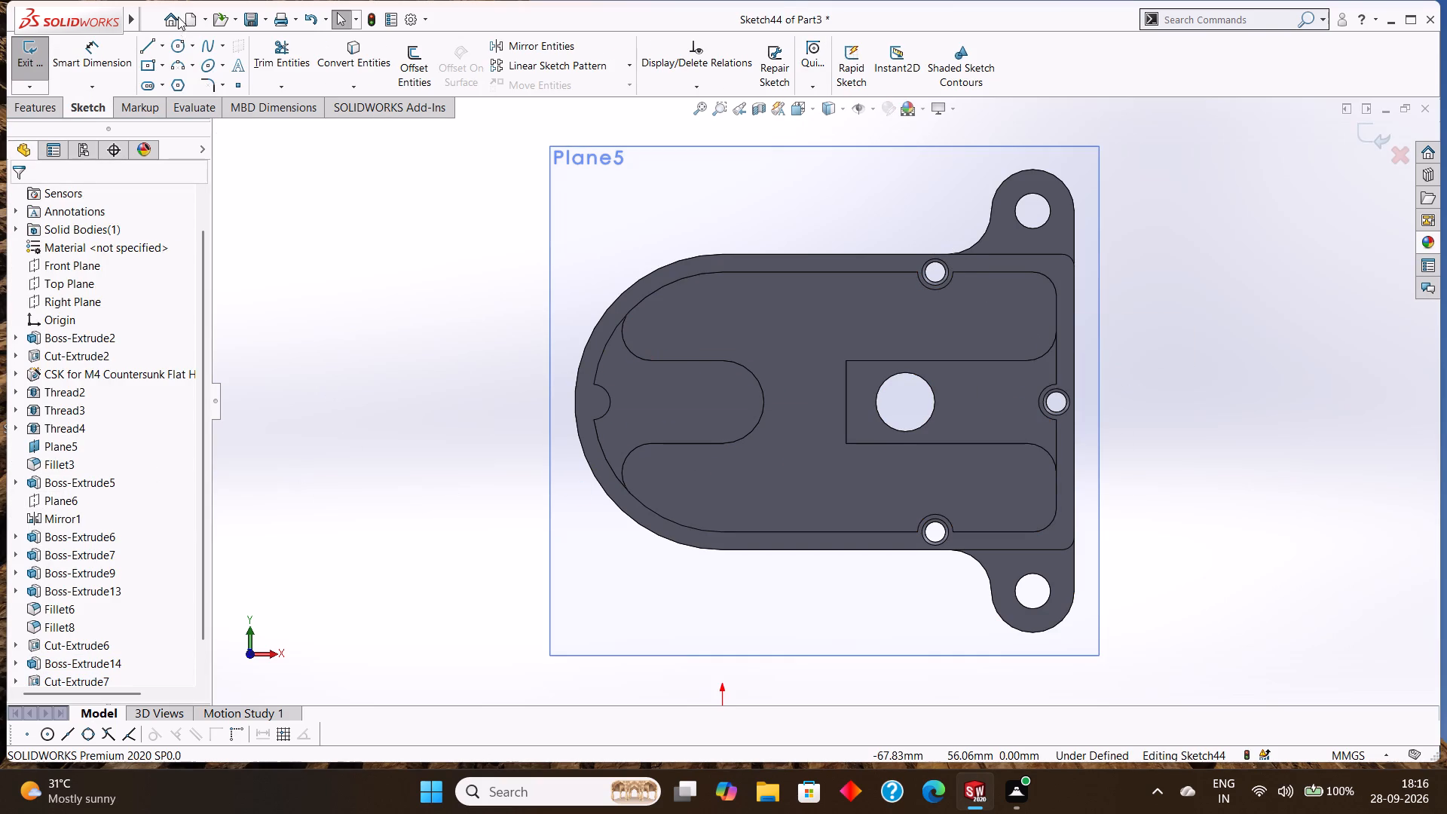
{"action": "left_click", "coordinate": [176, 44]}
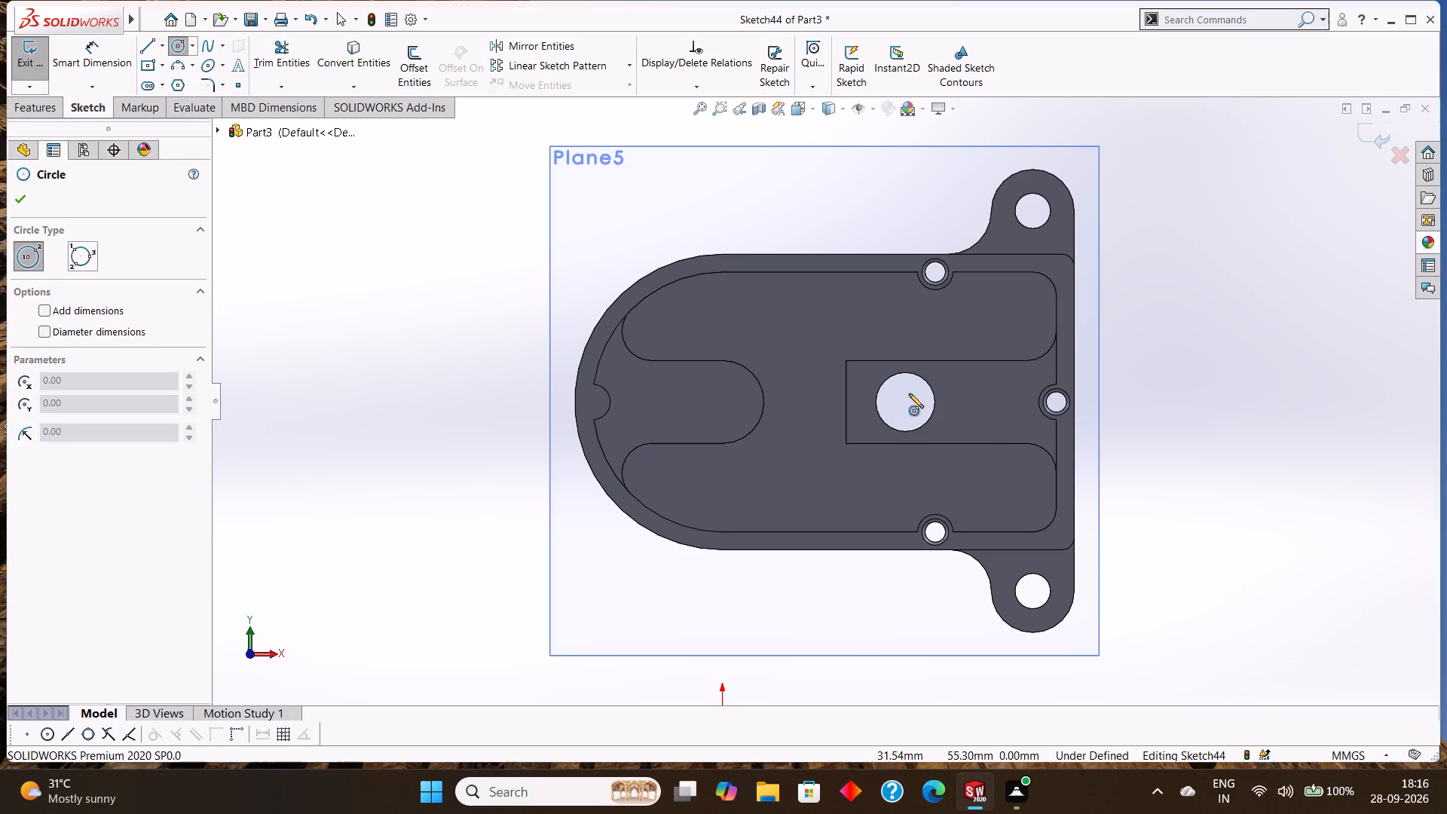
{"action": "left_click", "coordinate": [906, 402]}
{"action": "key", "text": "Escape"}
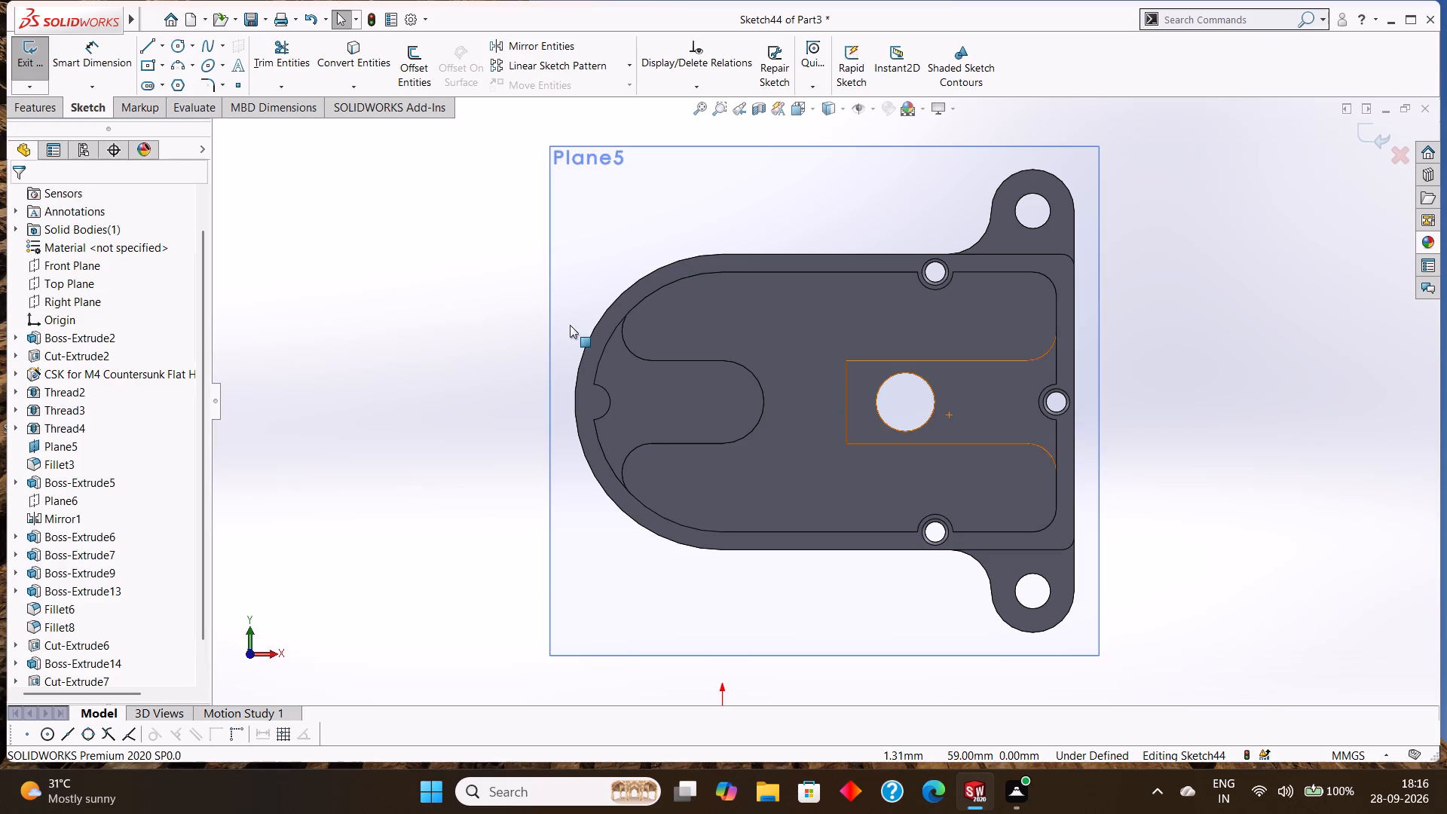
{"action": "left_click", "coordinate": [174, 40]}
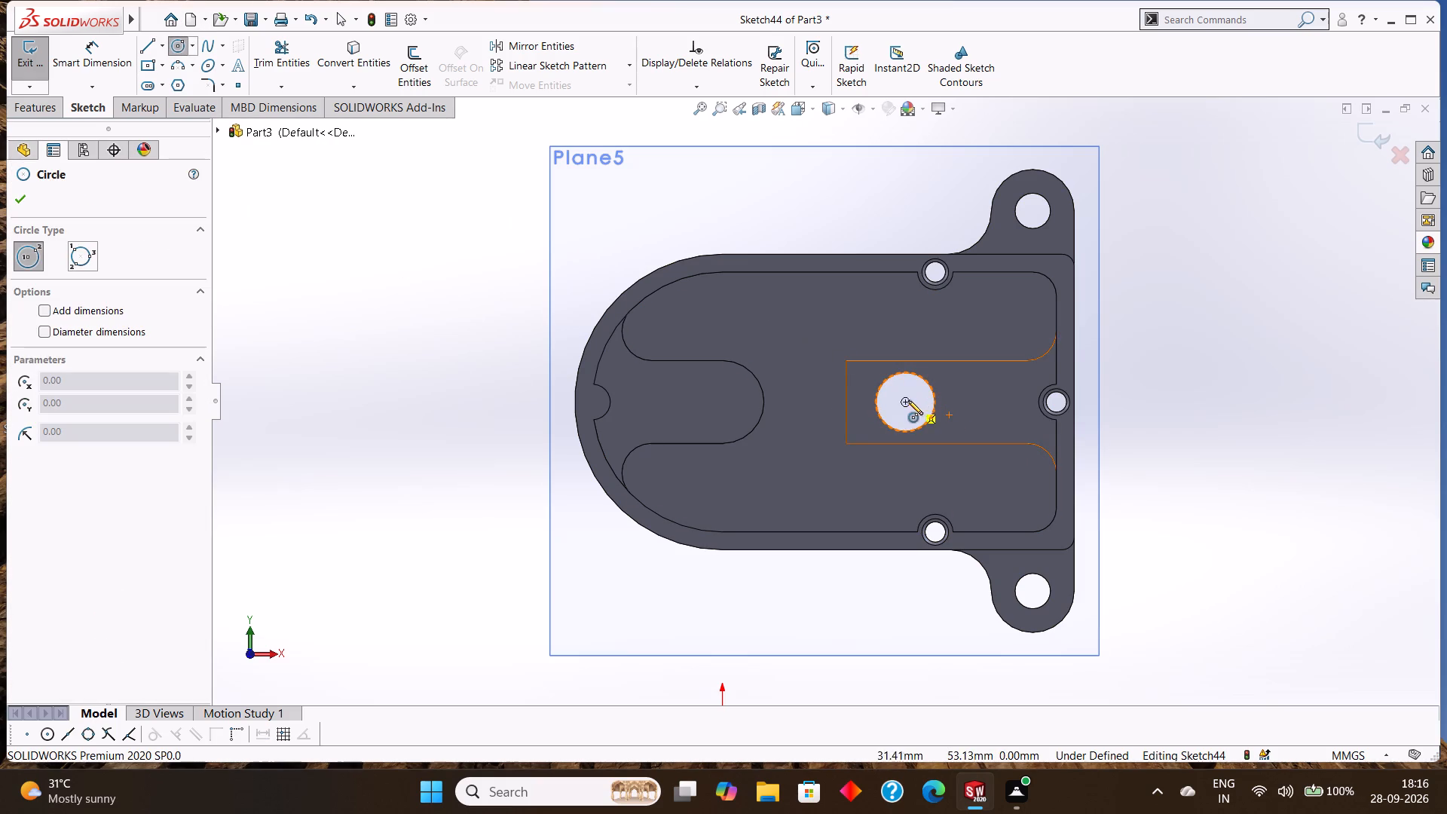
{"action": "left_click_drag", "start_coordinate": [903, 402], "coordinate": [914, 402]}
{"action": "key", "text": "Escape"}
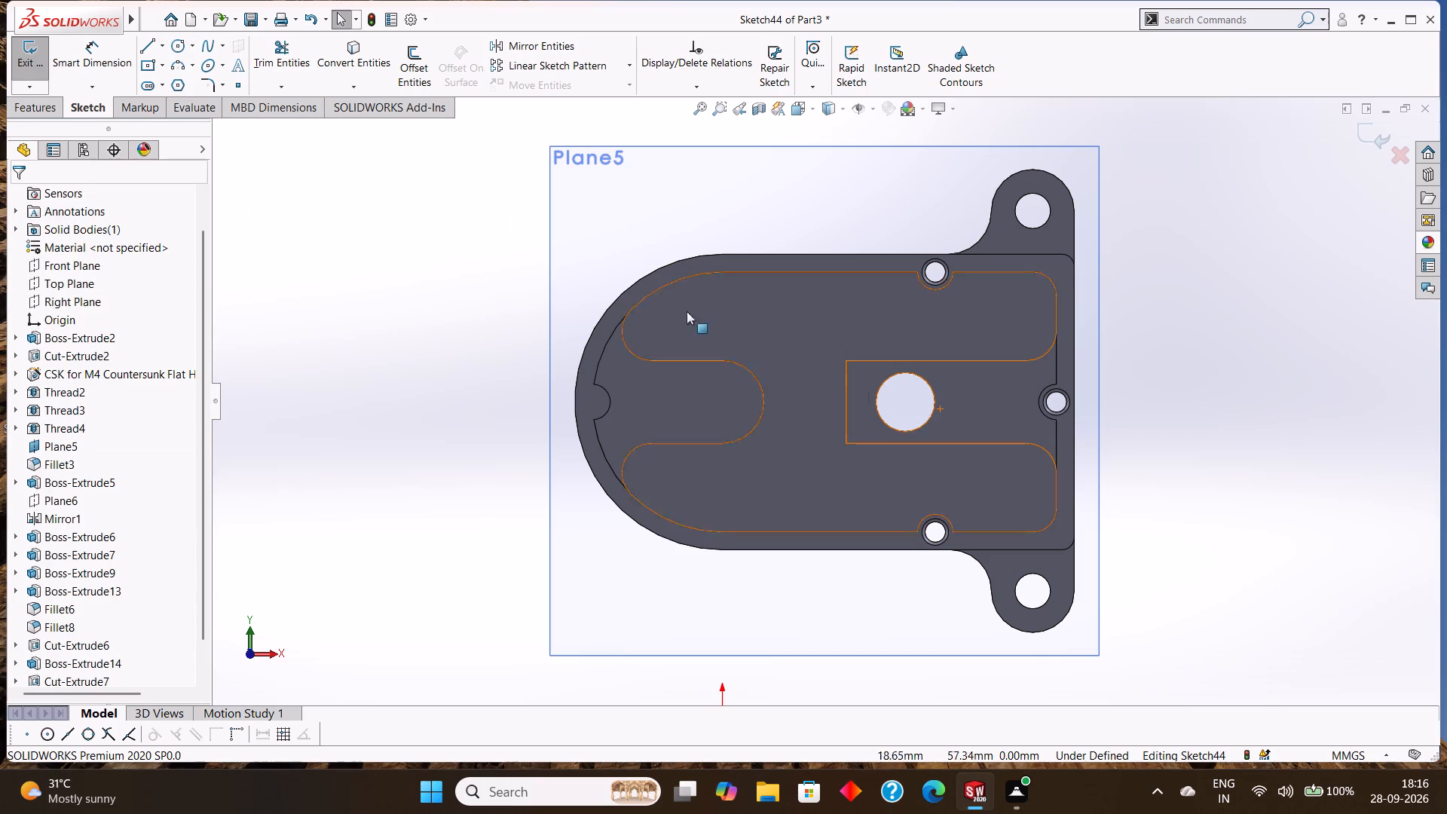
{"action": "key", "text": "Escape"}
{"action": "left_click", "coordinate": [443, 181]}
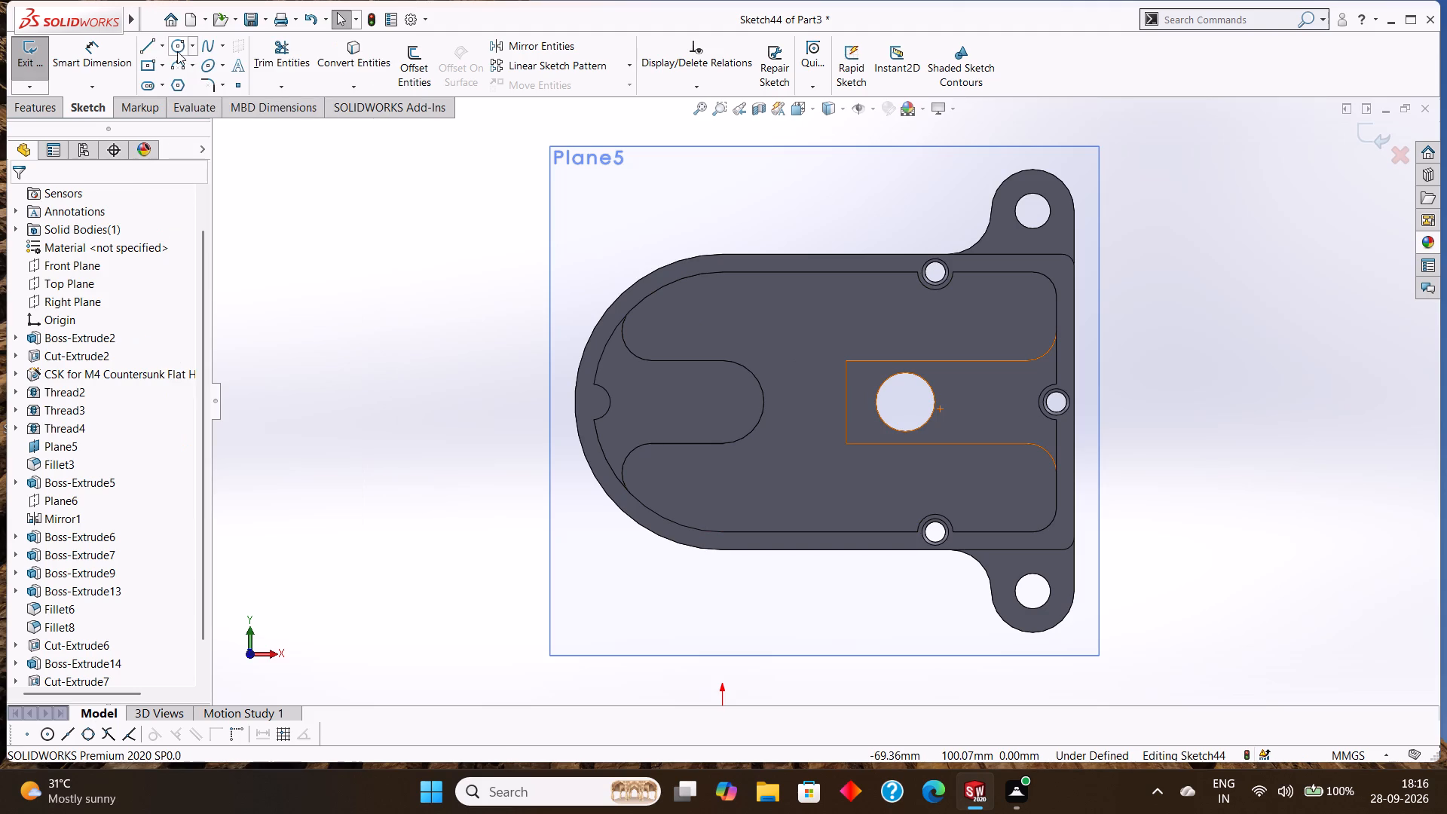
Sketch a circle of 6 mm radius concentric with the through hole in the block.
{"action": "left_click", "coordinate": [175, 48]}
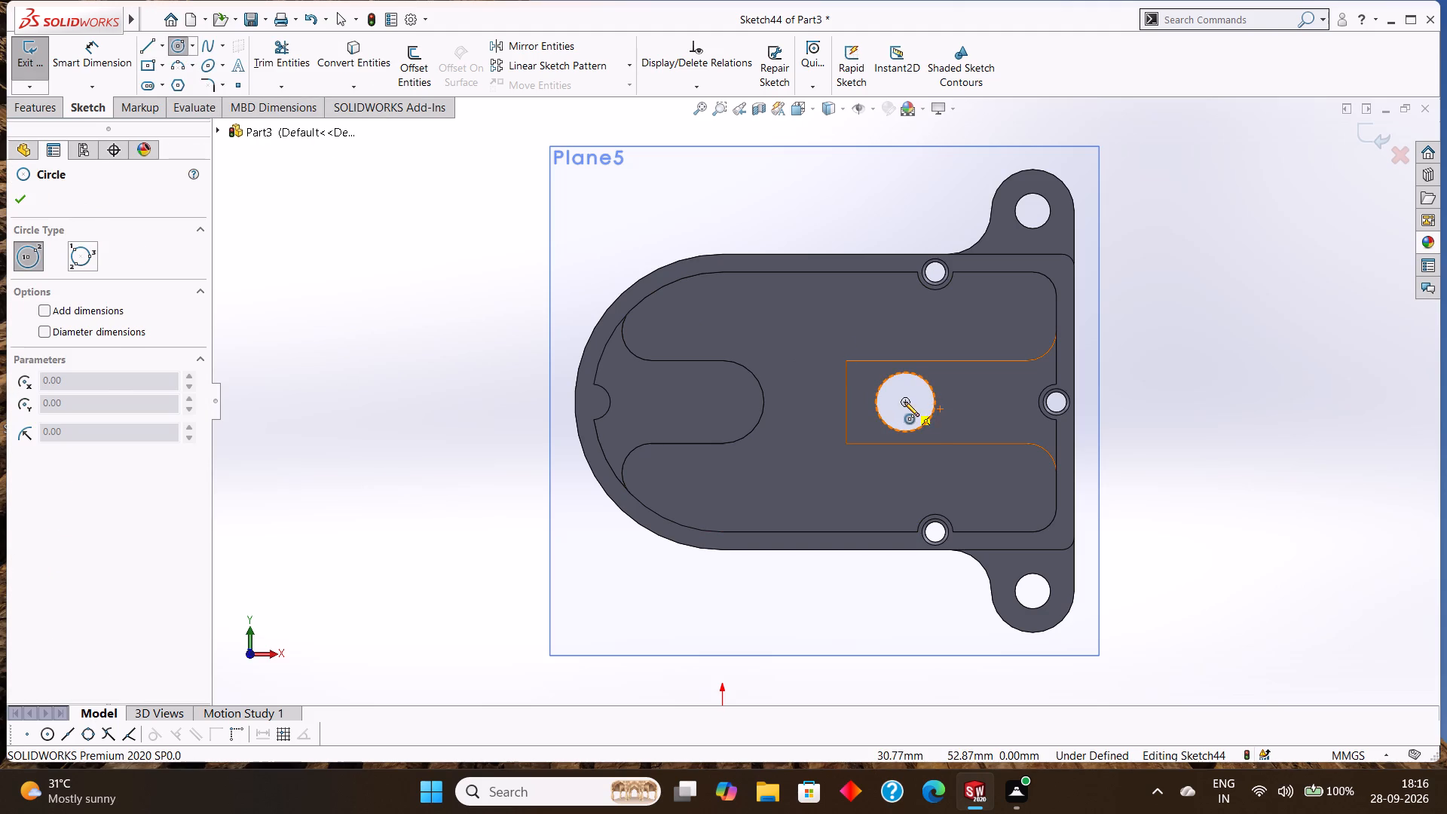
{"action": "left_click", "coordinate": [905, 402]}
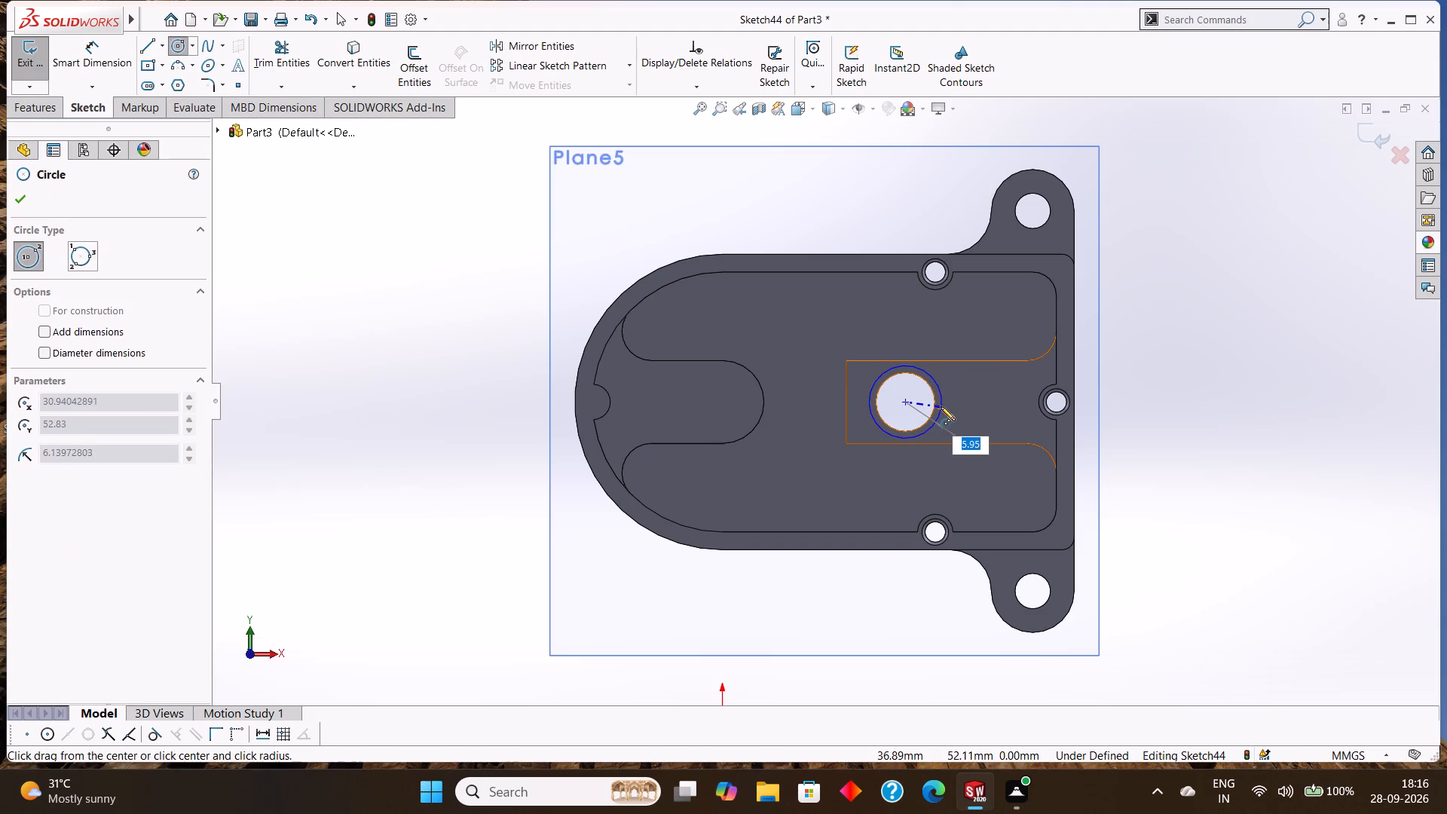
{"action": "key", "text": "6"}
{"action": "key", "text": "Return"}
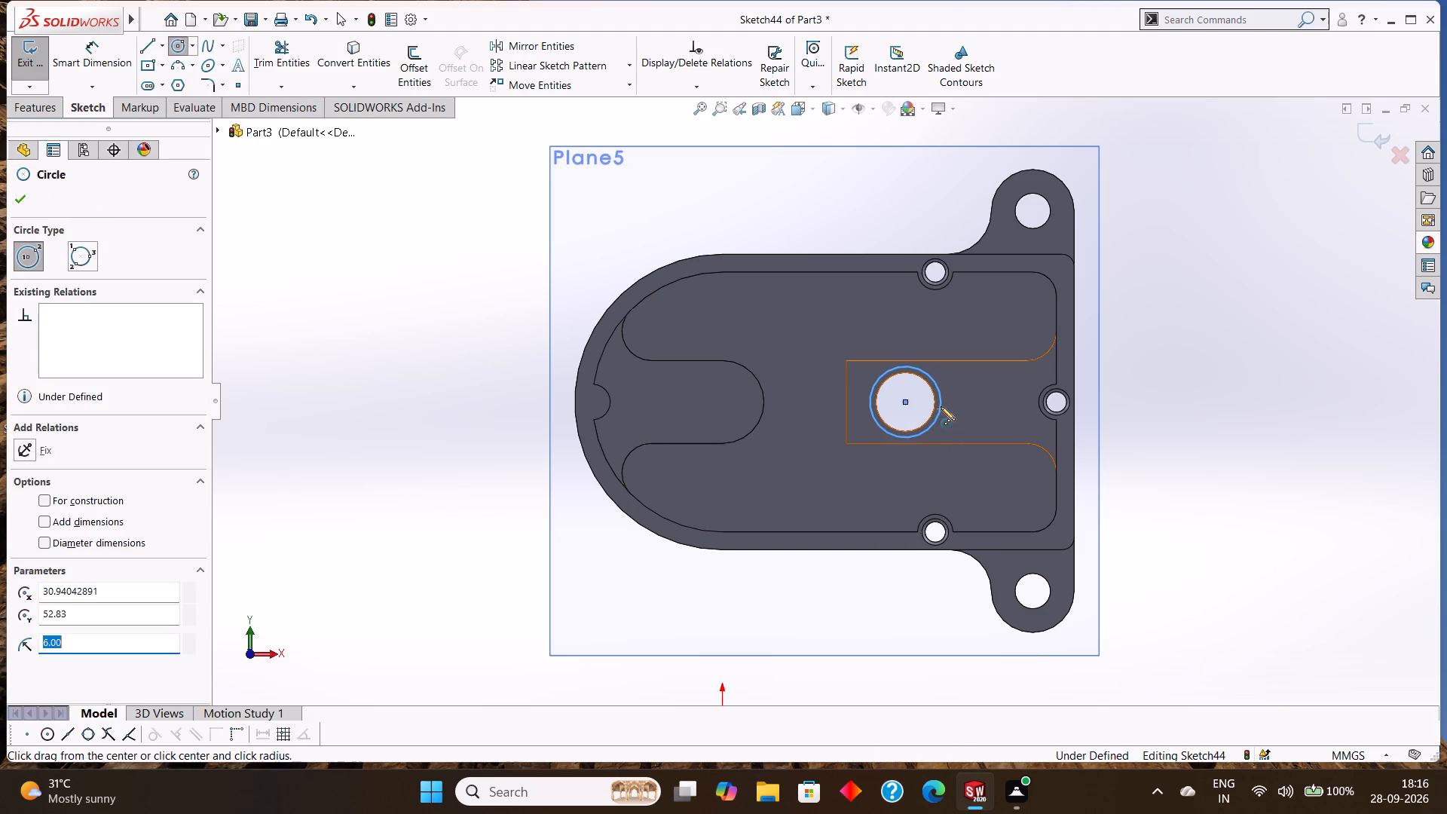
{"action": "left_click", "coordinate": [19, 197]}
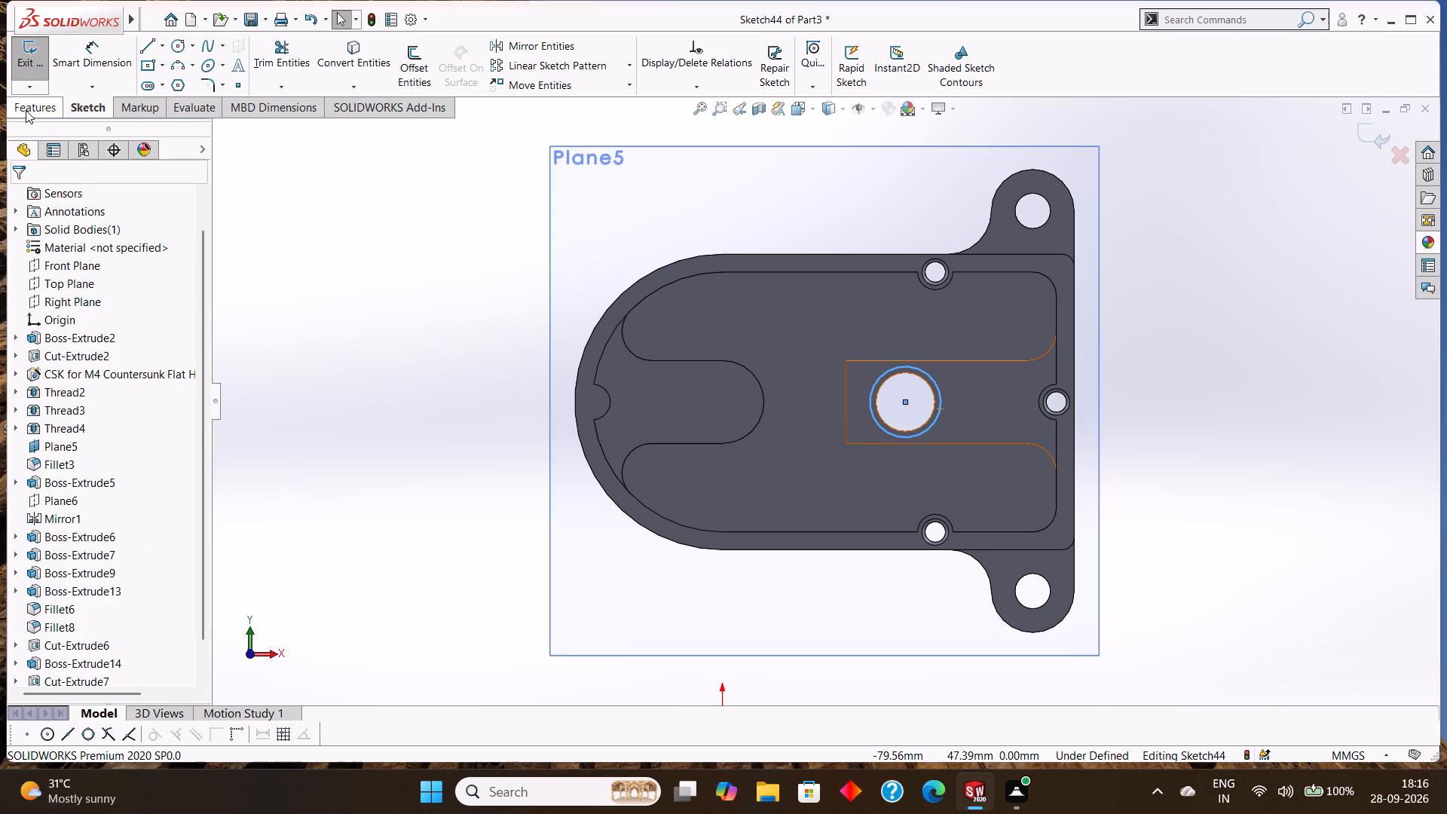
Cut the 6 mm radius circle 2 mm deep as a blind Extruded Cut, forming a counterbore around the hole.
{"action": "left_click", "coordinate": [26, 110]}
{"action": "left_click", "coordinate": [280, 72]}
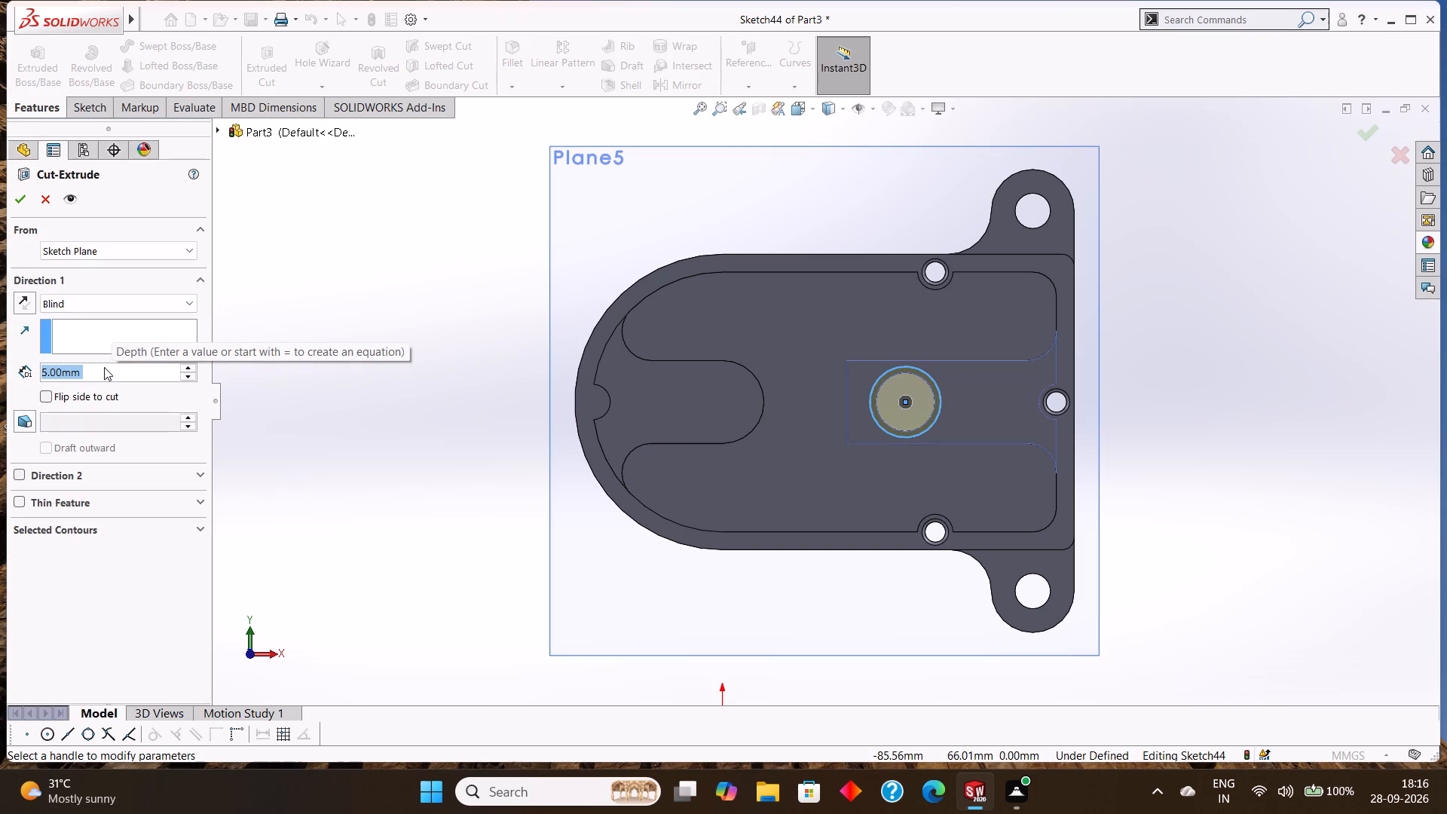
{"action": "key", "text": "BackSpace"}
{"action": "key", "text": "1"}
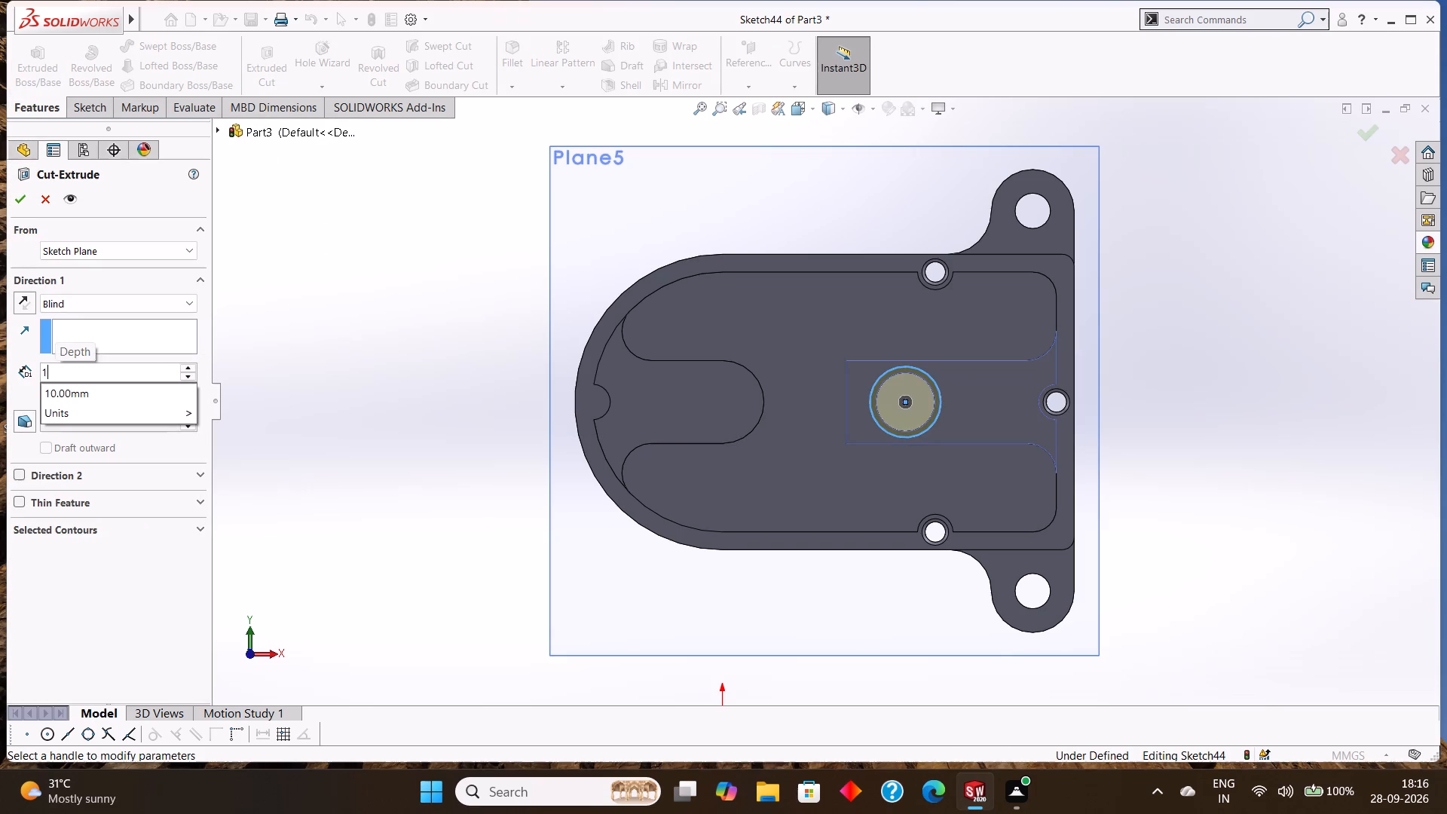
{"action": "key", "text": "BackSpace"}
{"action": "key", "text": "2"}
{"action": "key", "text": "Return"}
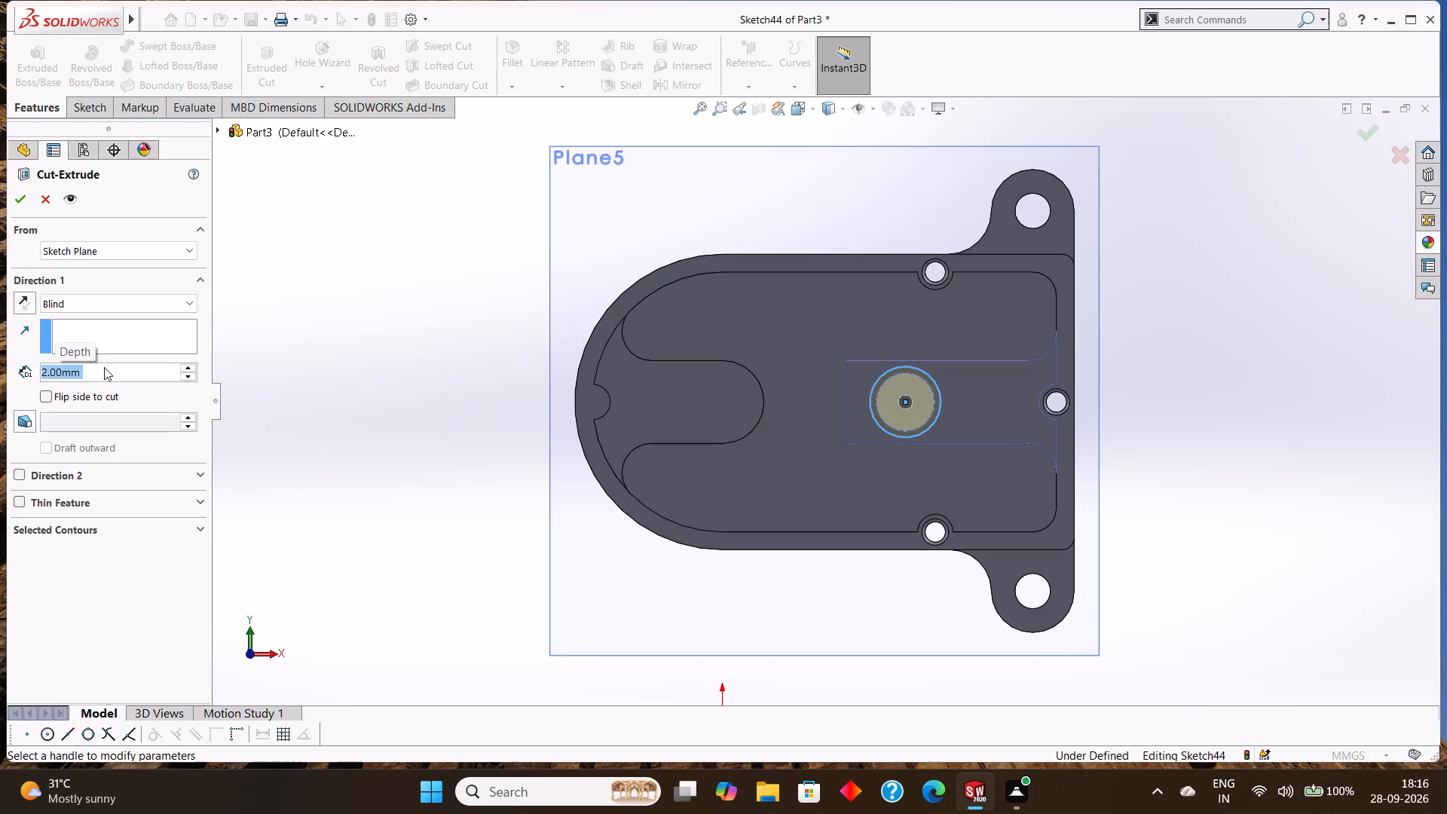
{"action": "left_click", "coordinate": [26, 197]}
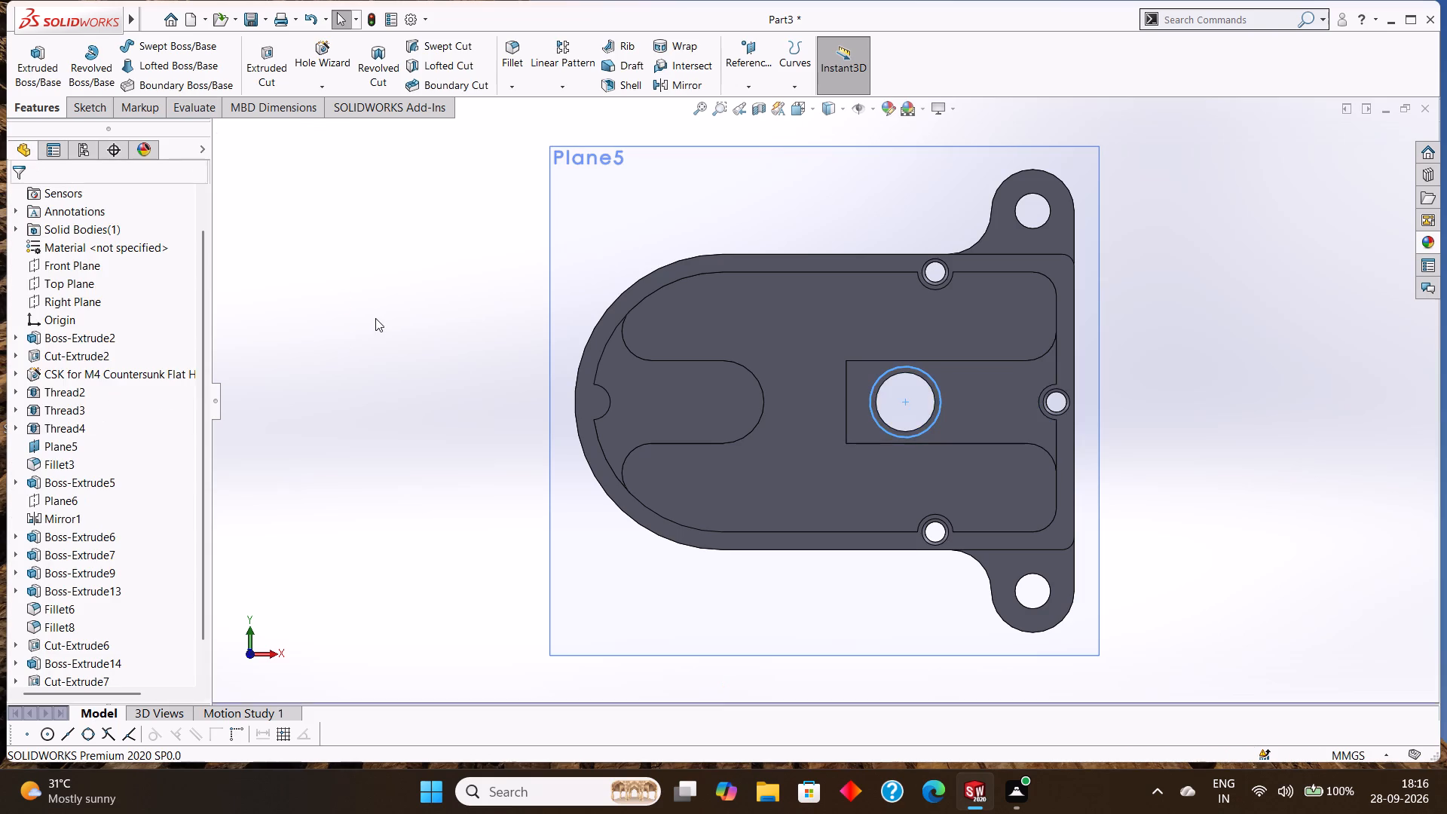
{"action": "left_click", "coordinate": [375, 317]}
Edit the counterbore cut around the hole in the rectangular block, setting its blind depth to 1 mm.
{"action": "middle_click_drag", "start_coordinate": [380, 323], "coordinate": [383, 261]}
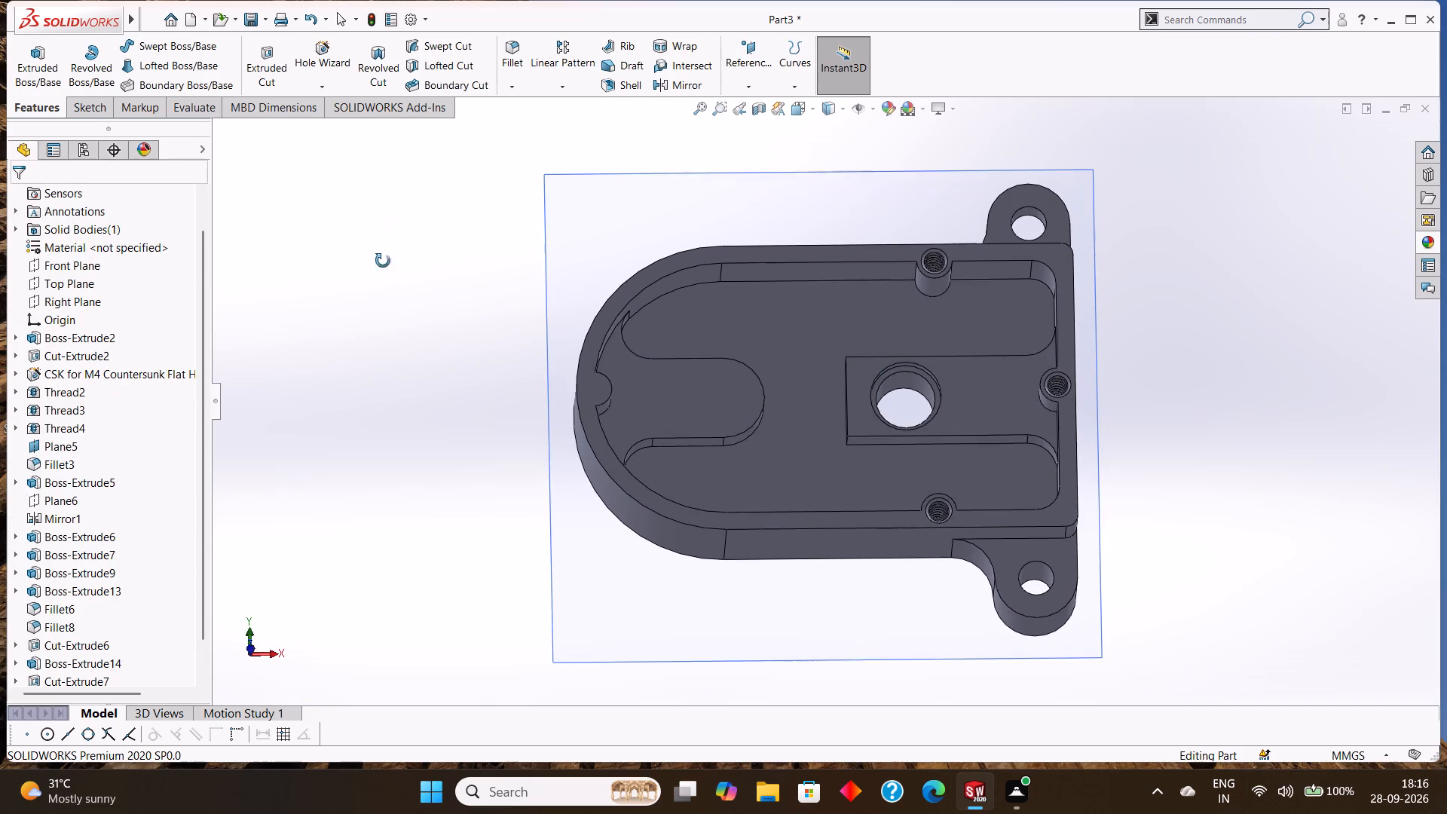
{"action": "middle_click_drag", "start_coordinate": [383, 261], "coordinate": [383, 262]}
{"action": "left_click", "coordinate": [99, 676]}
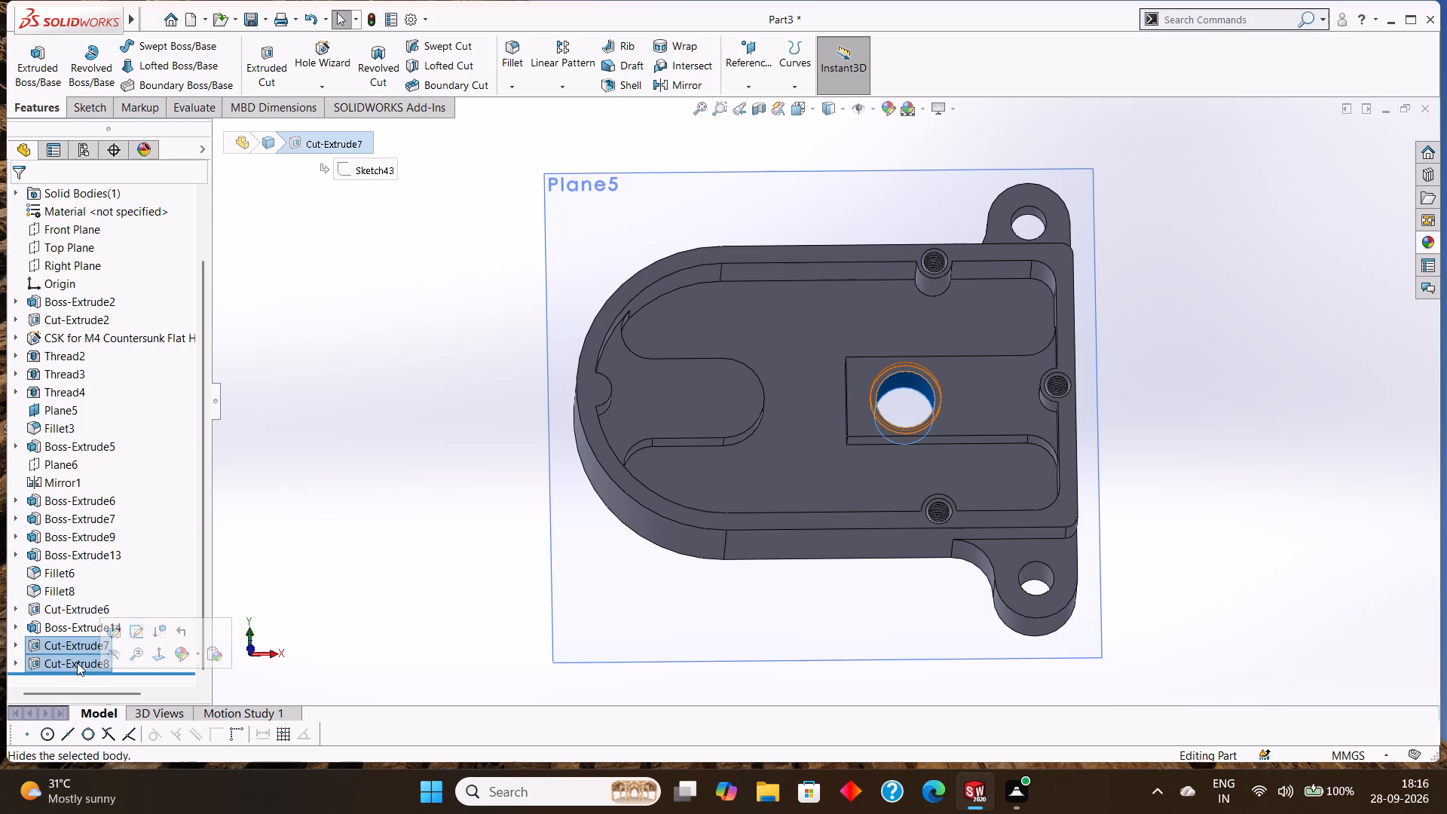
{"action": "key", "text": "Escape"}
{"action": "key", "text": "Escape"}
{"action": "right_click", "coordinate": [87, 663]}
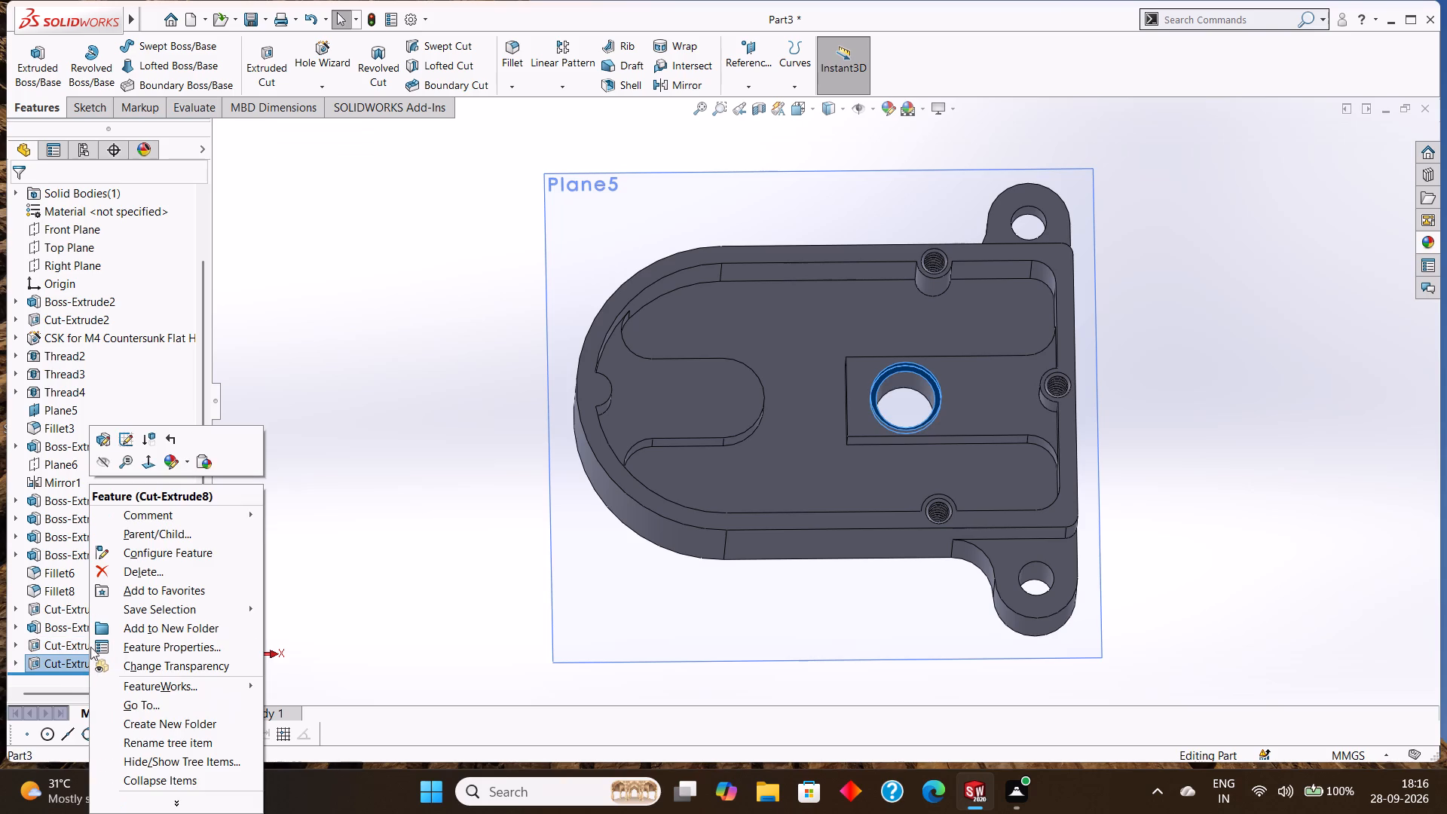
{"action": "left_click", "coordinate": [102, 444]}
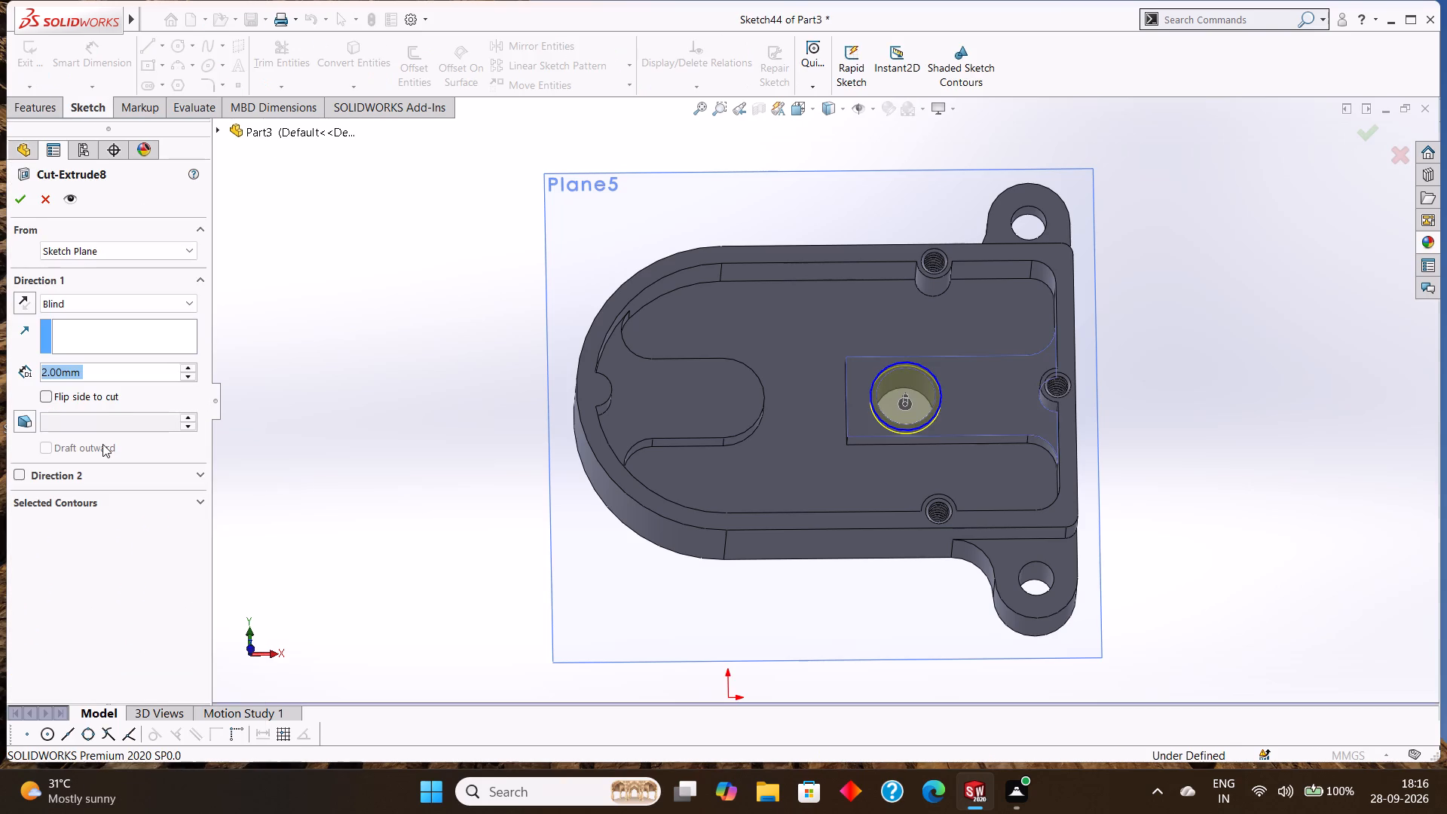
{"action": "key", "text": "1"}
{"action": "key", "text": "Return"}
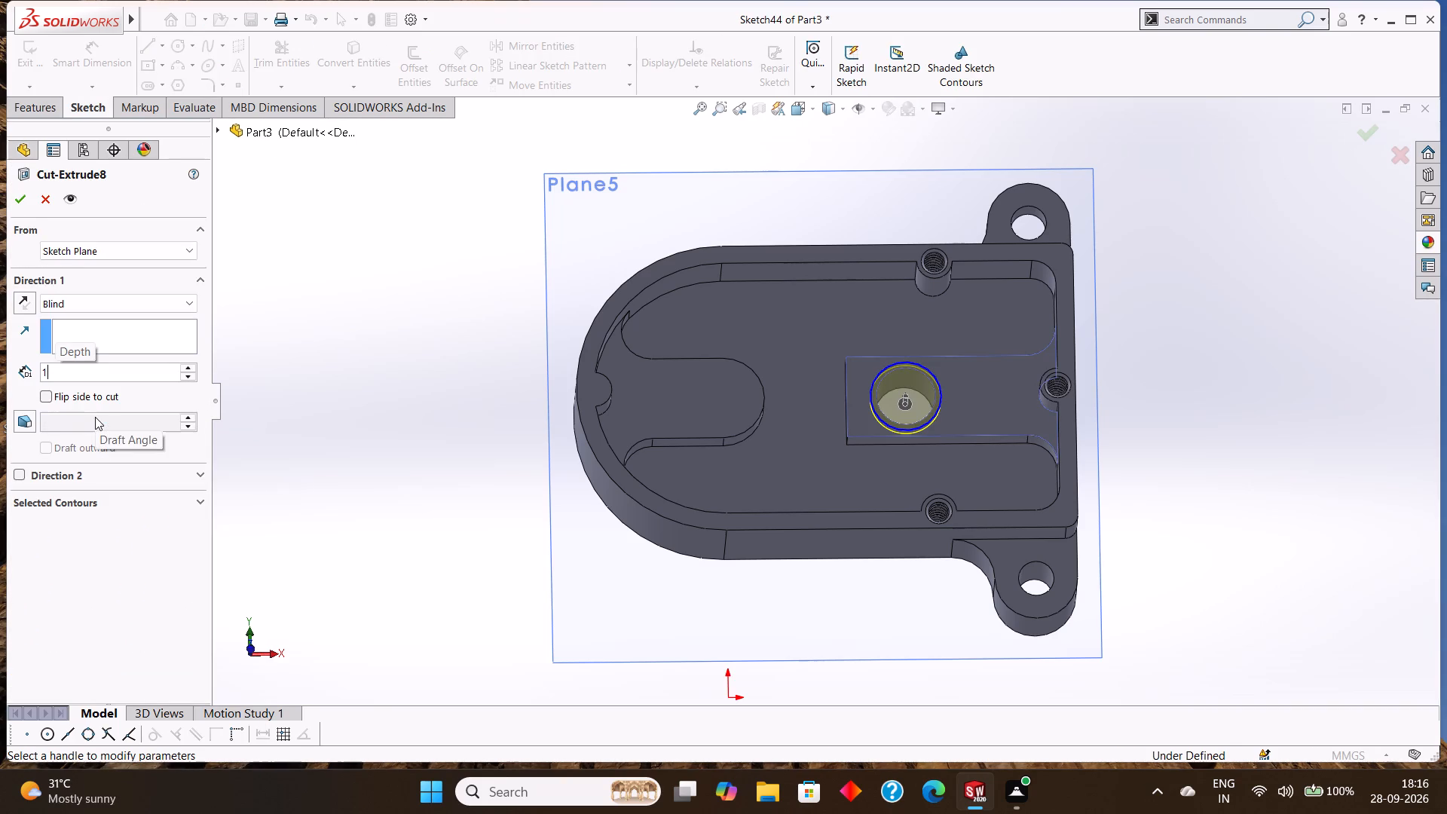
{"action": "left_click", "coordinate": [22, 199]}
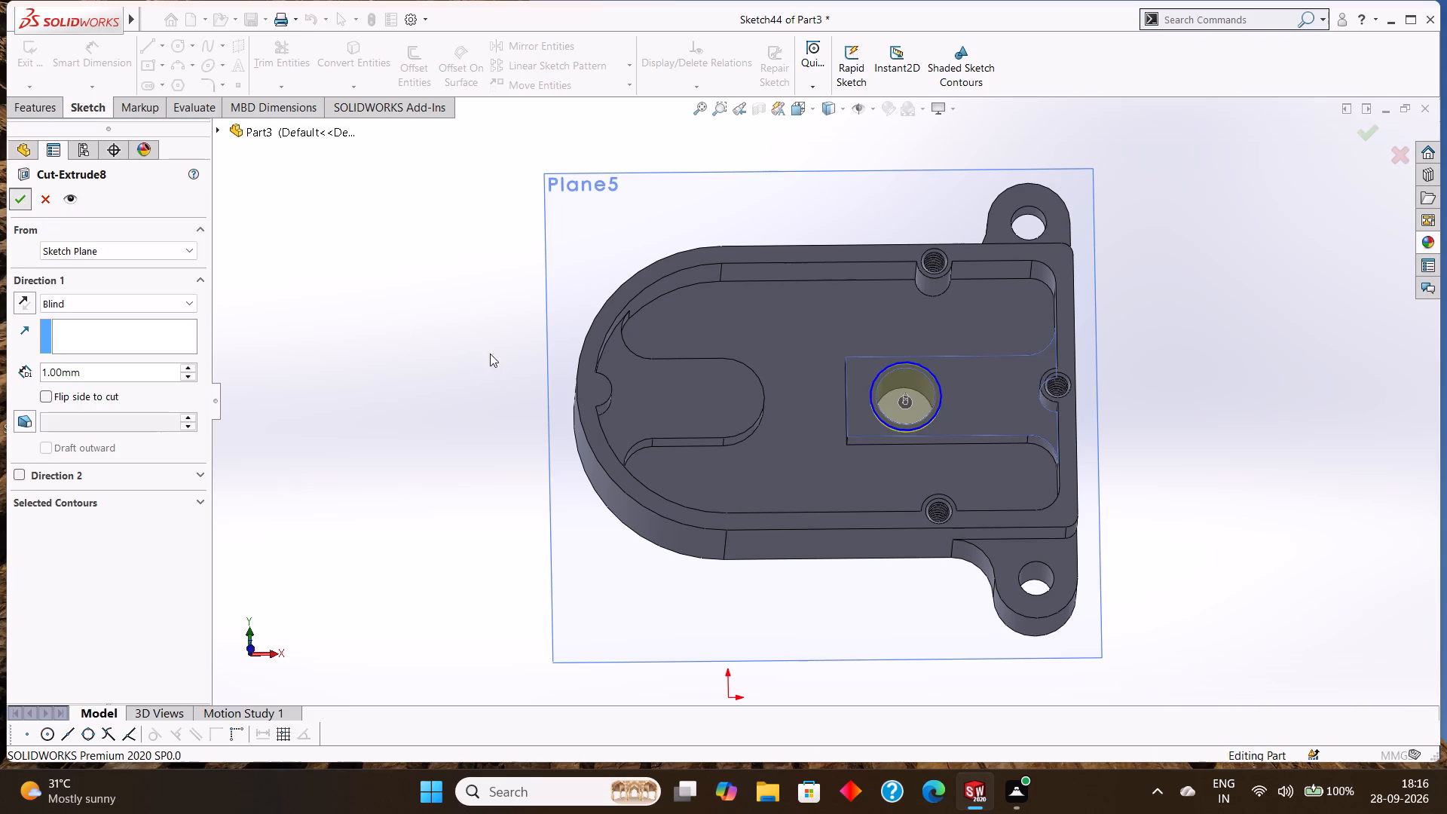
{"action": "left_click", "coordinate": [503, 365]}
Start a new sketch on the top face of the round-ended raised boss opposite the rectangular block, viewed normal to it.
{"action": "middle_click_drag", "start_coordinate": [529, 369], "coordinate": [547, 247]}
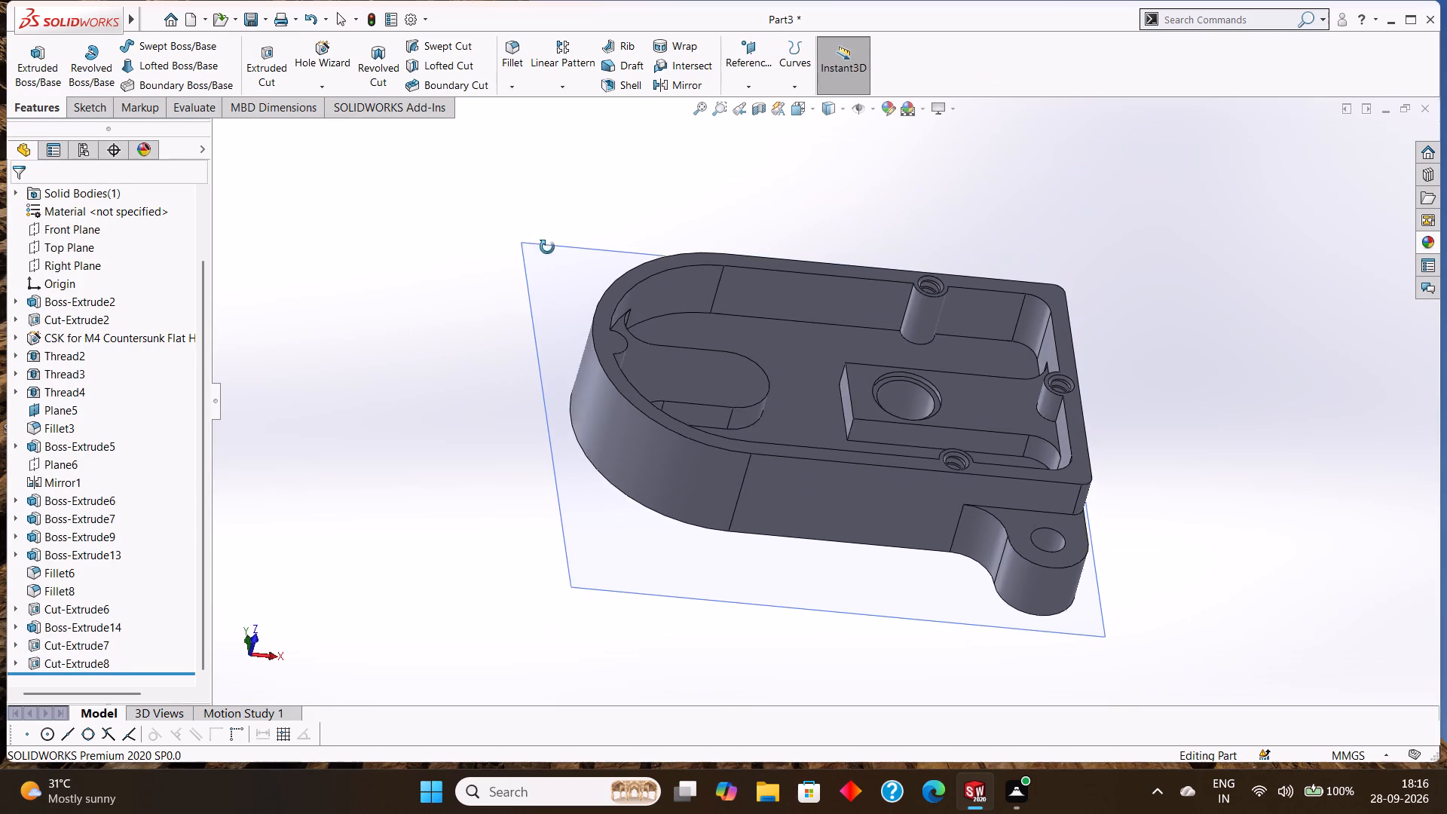
{"action": "middle_click_drag", "start_coordinate": [547, 247], "coordinate": [540, 326]}
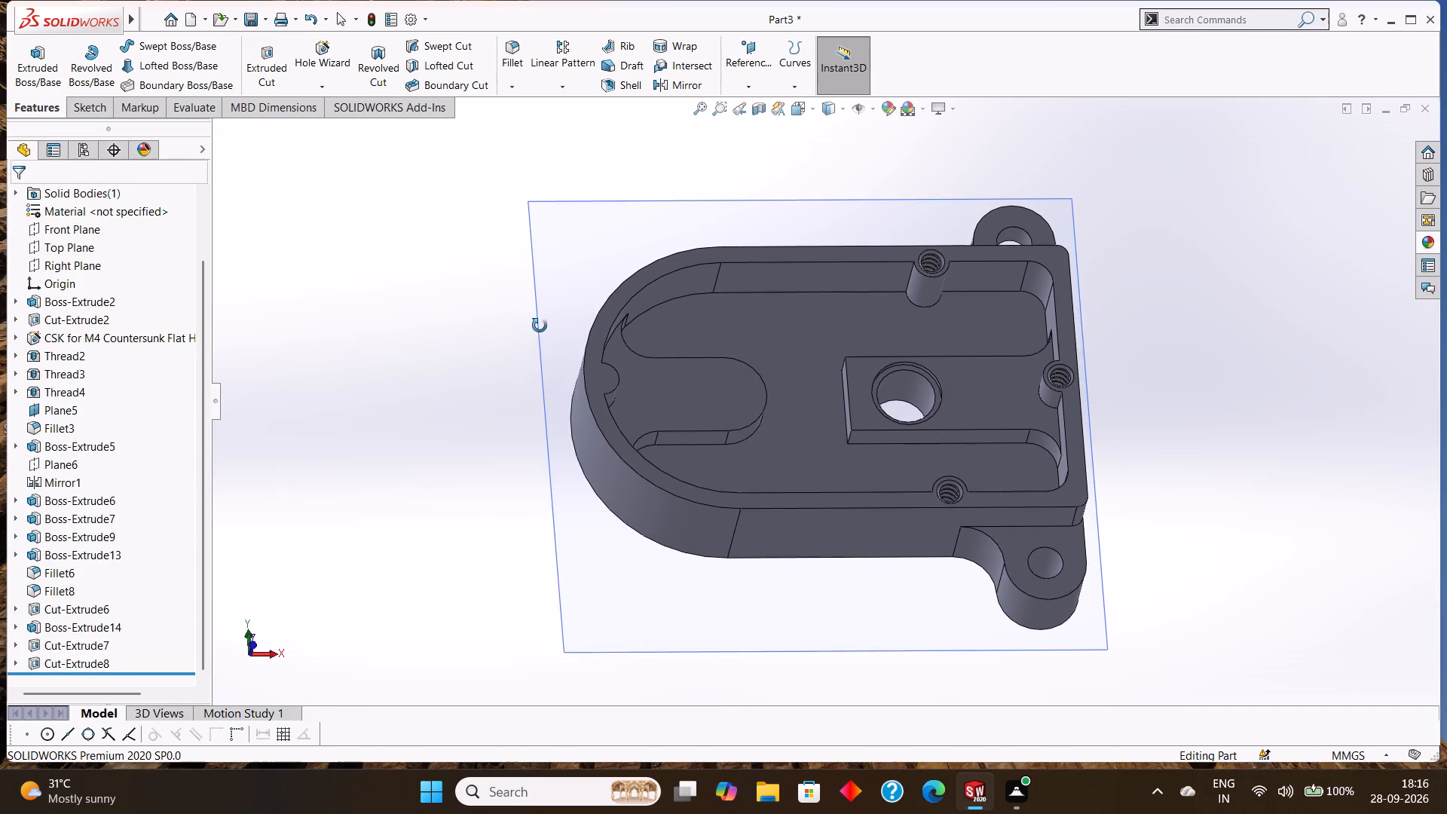
{"action": "middle_click_drag", "start_coordinate": [540, 326], "coordinate": [537, 321]}
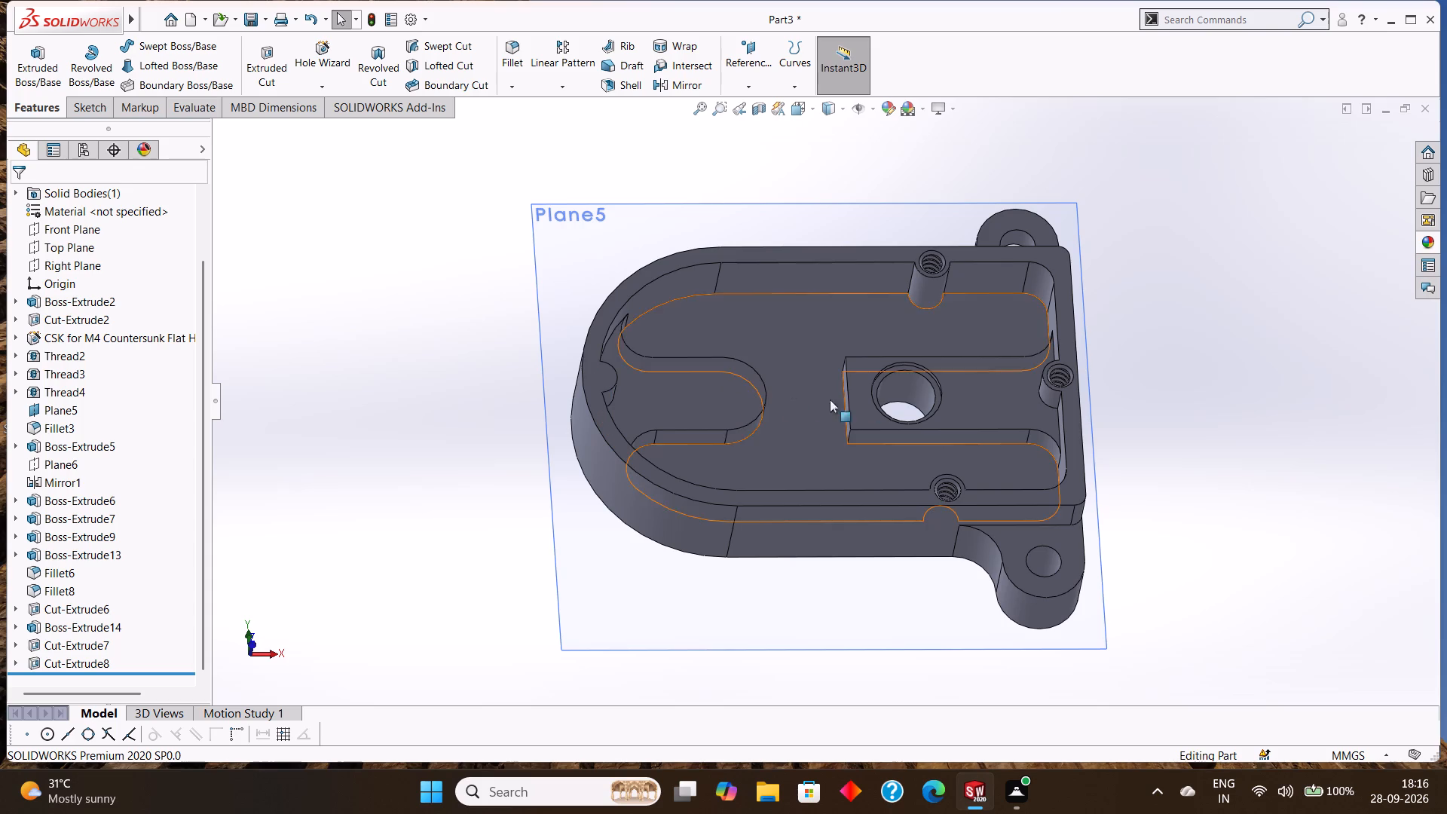
{"action": "middle_click_drag", "start_coordinate": [966, 391], "coordinate": [964, 370]}
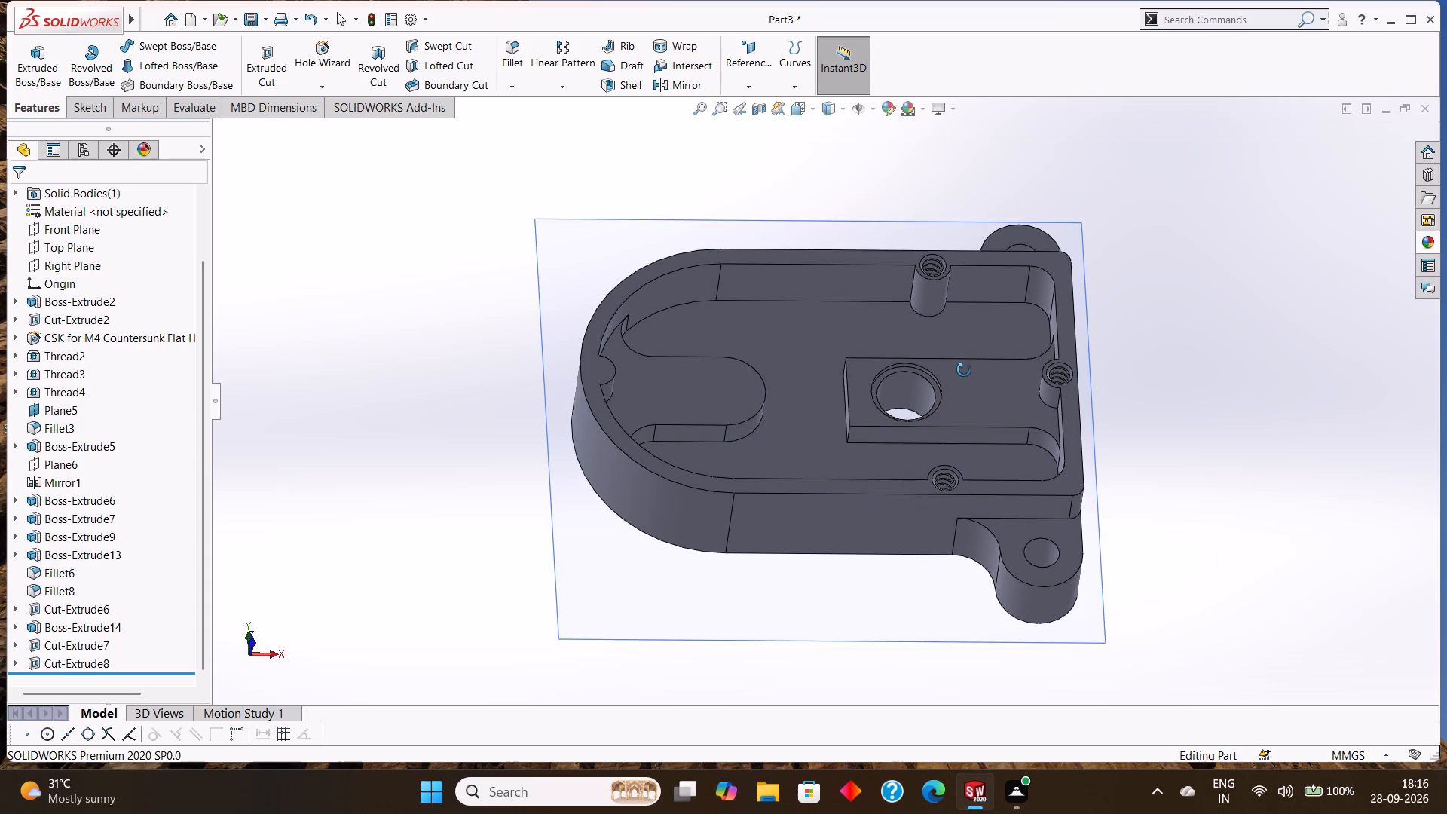
{"action": "middle_click_drag", "start_coordinate": [964, 370], "coordinate": [959, 392]}
{"action": "left_click", "coordinate": [722, 388]}
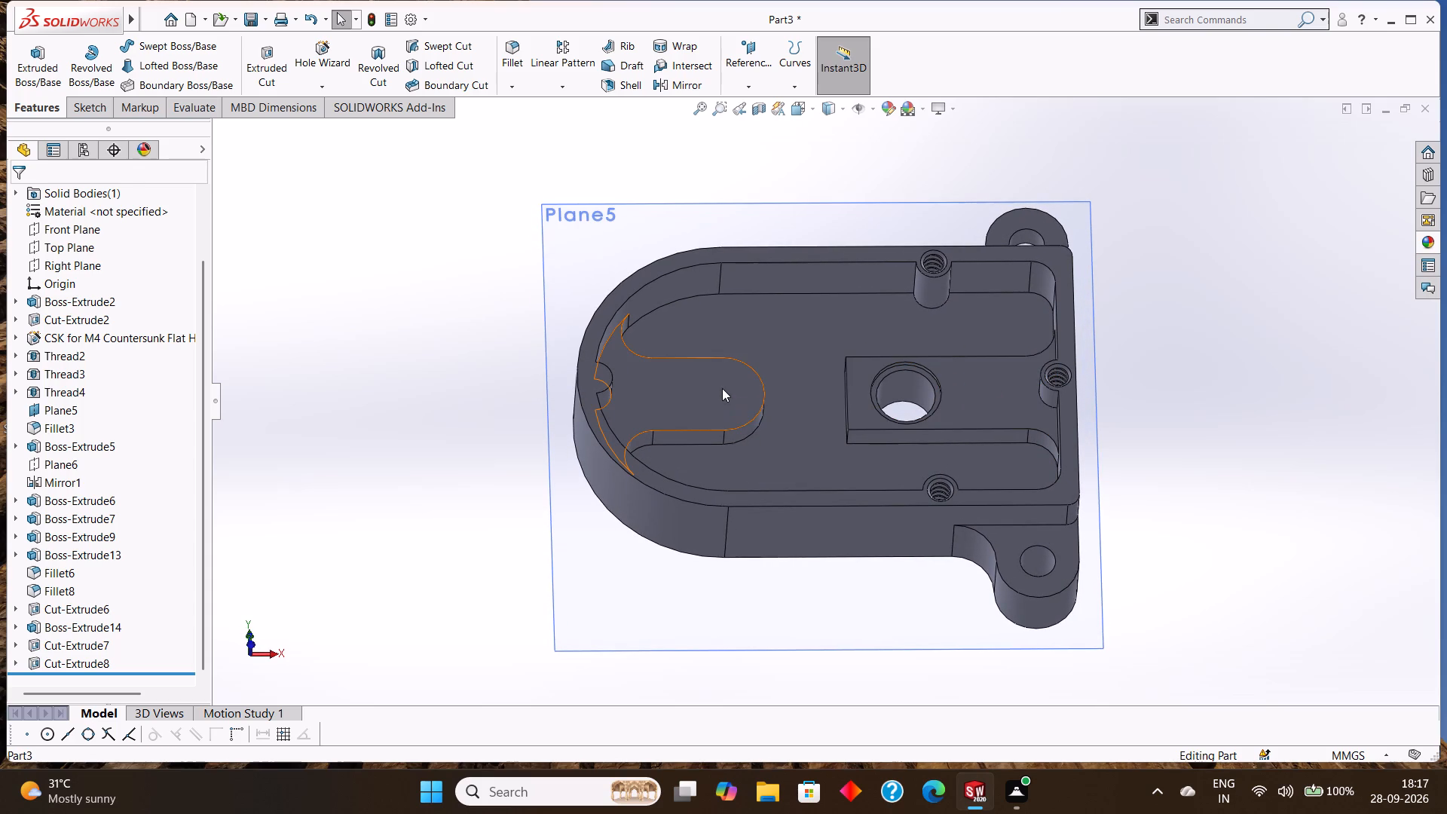
{"action": "left_click", "coordinate": [783, 338]}
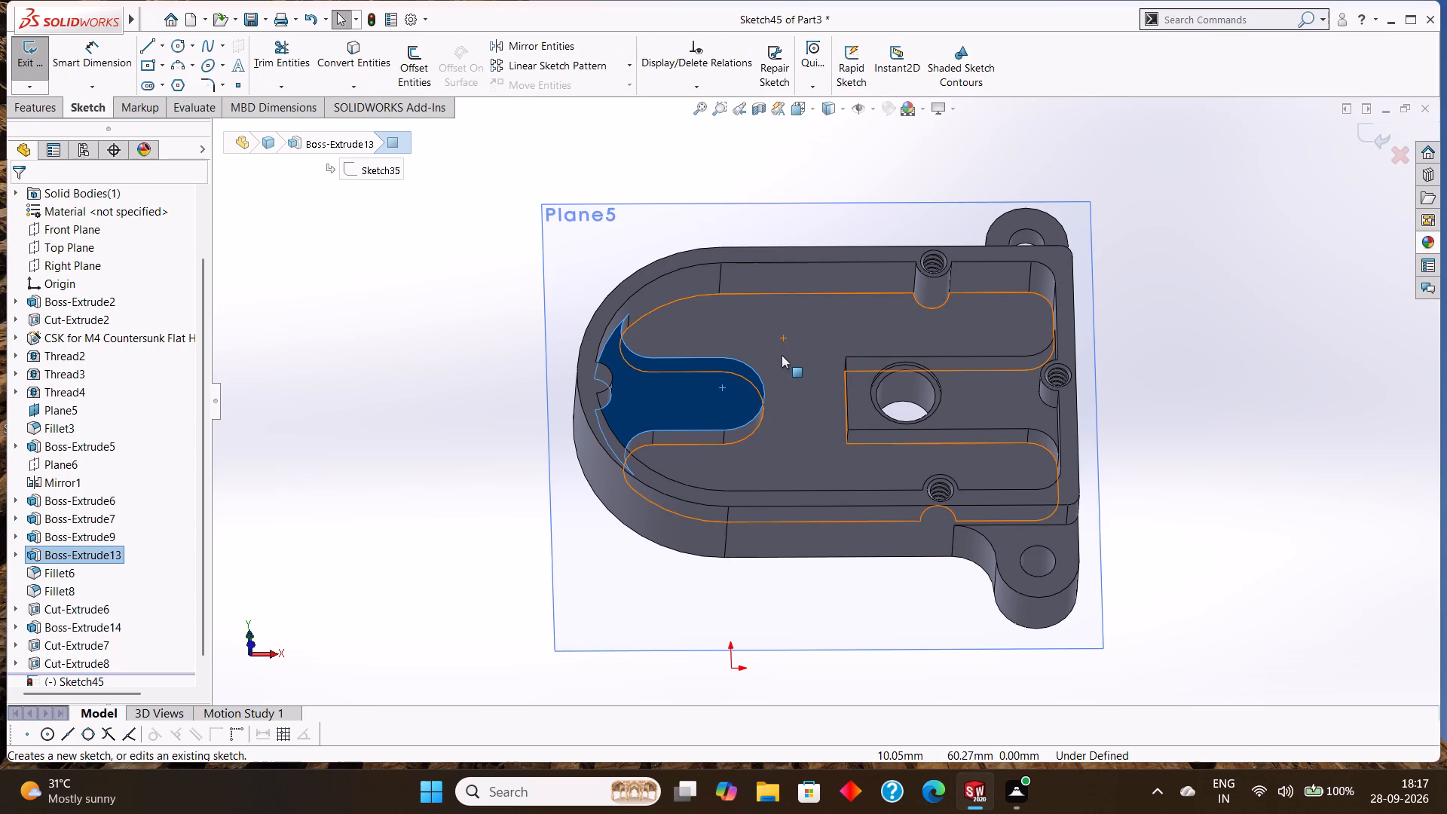
{"action": "key", "text": "ctrl+8"}
{"action": "key", "text": "Escape"}
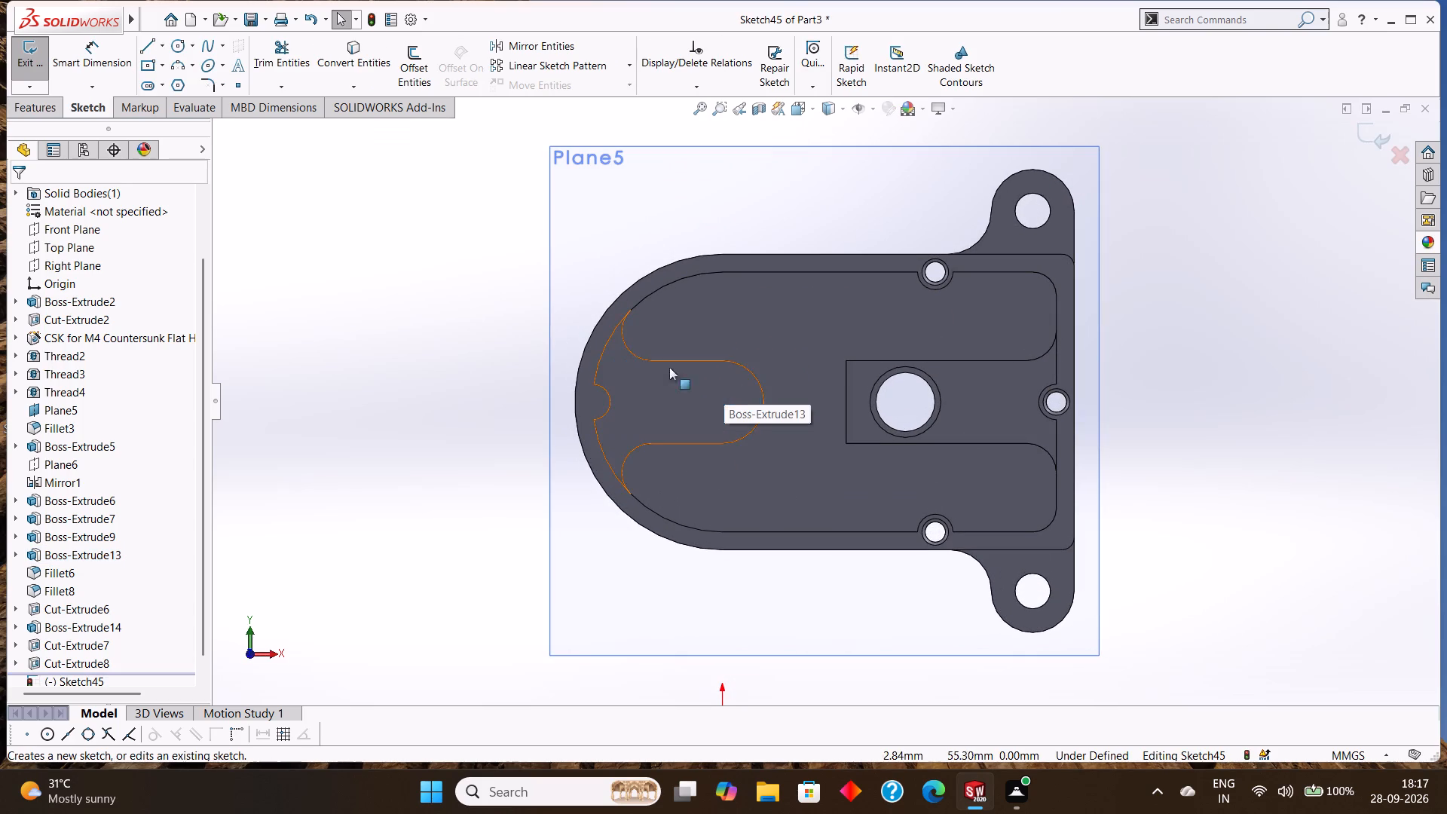
{"action": "key", "text": "Escape"}
Sketch a circle of 5 mm radius concentric with the boss's rounded end.
{"action": "left_click", "coordinate": [175, 43]}
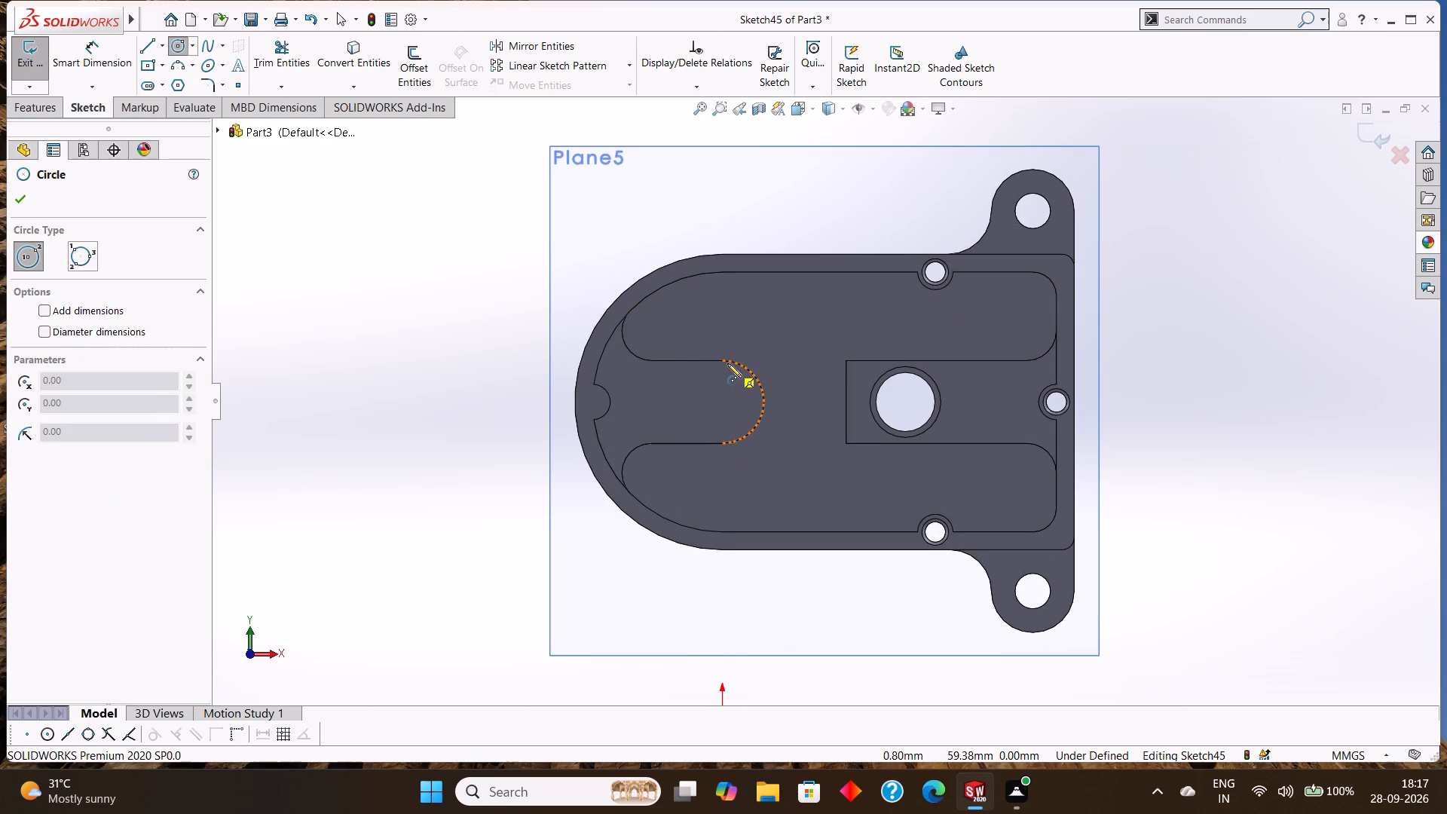
{"action": "left_click", "coordinate": [722, 402]}
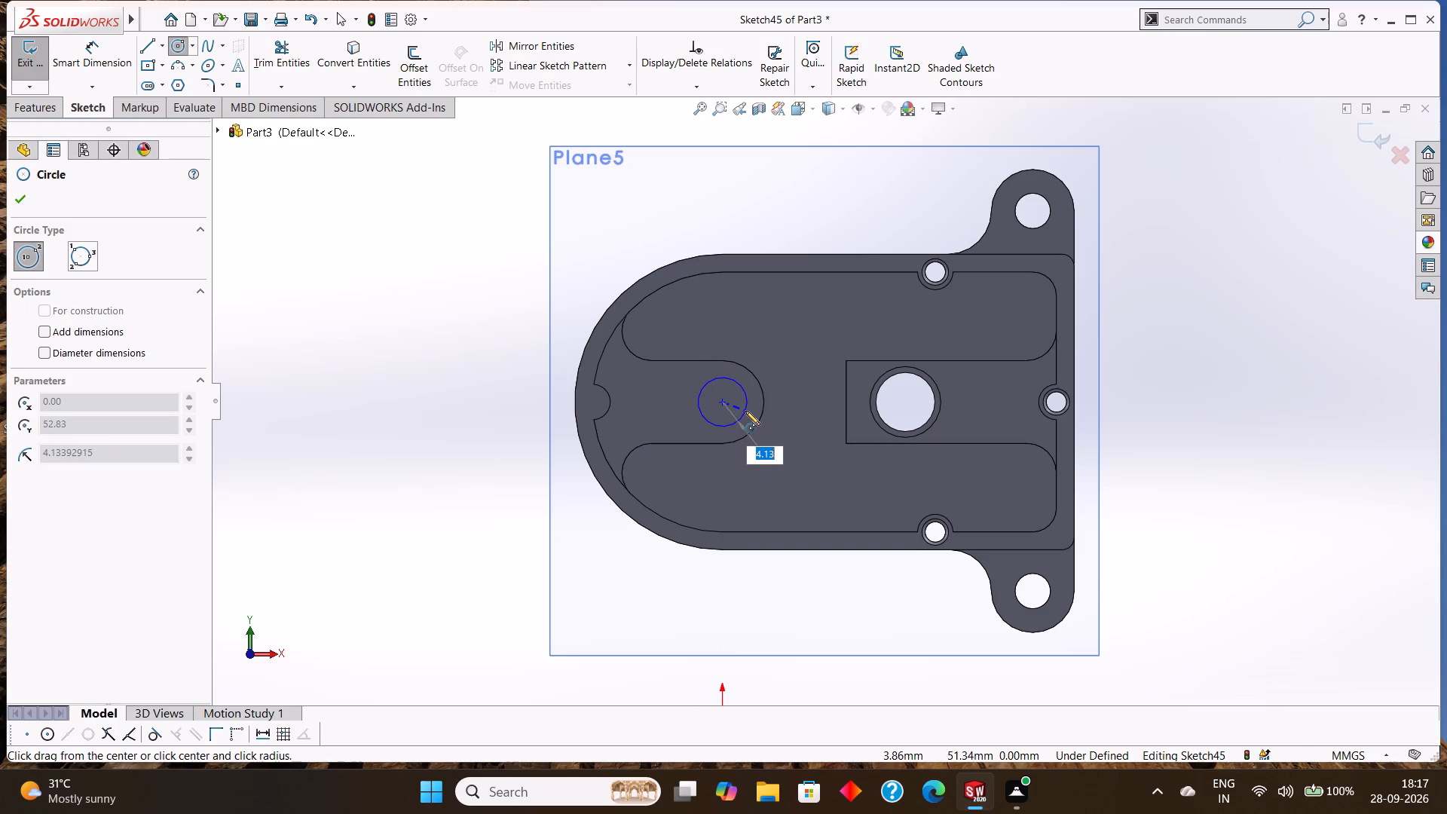
{"action": "key", "text": "5"}
{"action": "key", "text": "Return"}
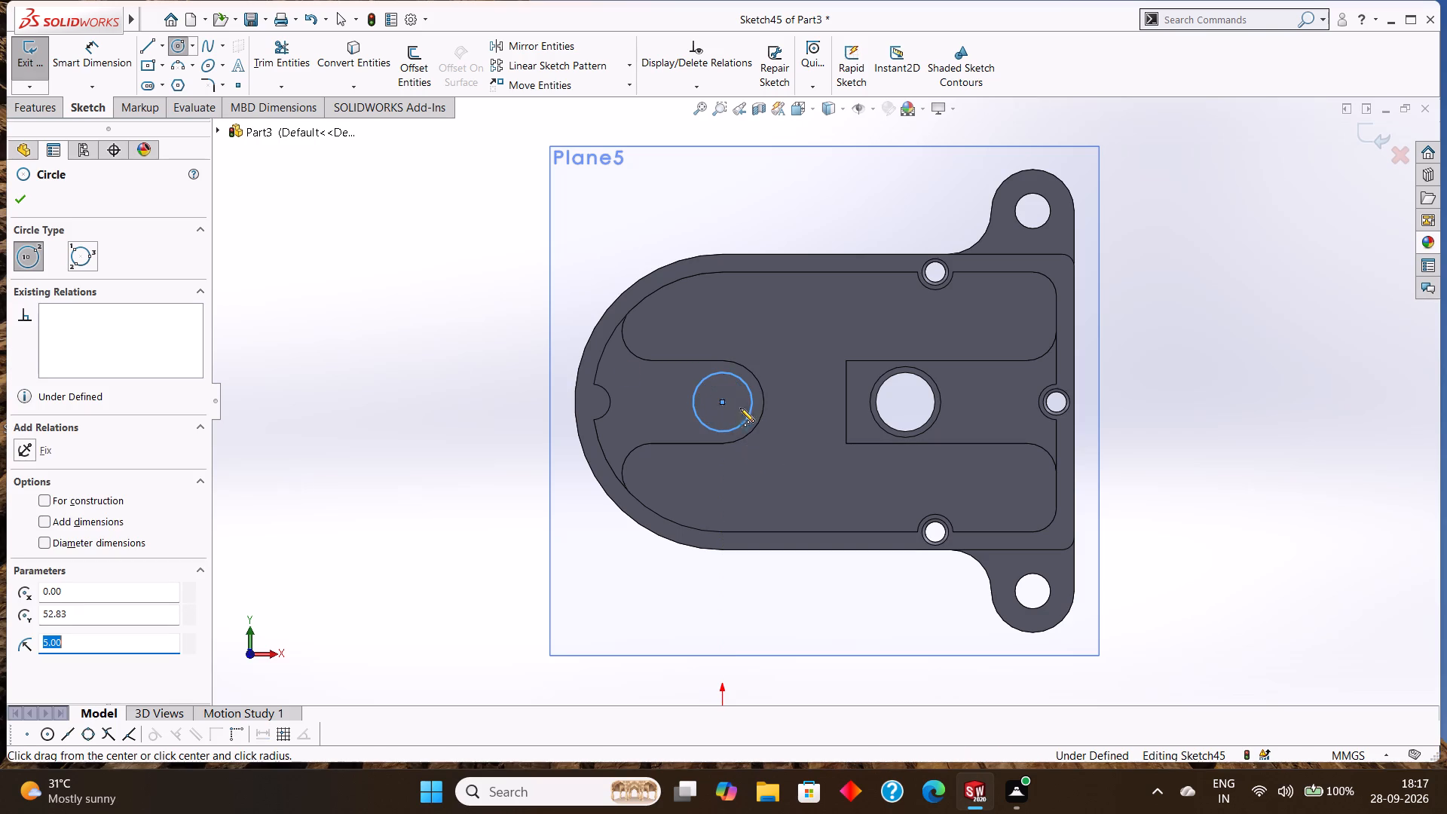
{"action": "left_click", "coordinate": [20, 202]}
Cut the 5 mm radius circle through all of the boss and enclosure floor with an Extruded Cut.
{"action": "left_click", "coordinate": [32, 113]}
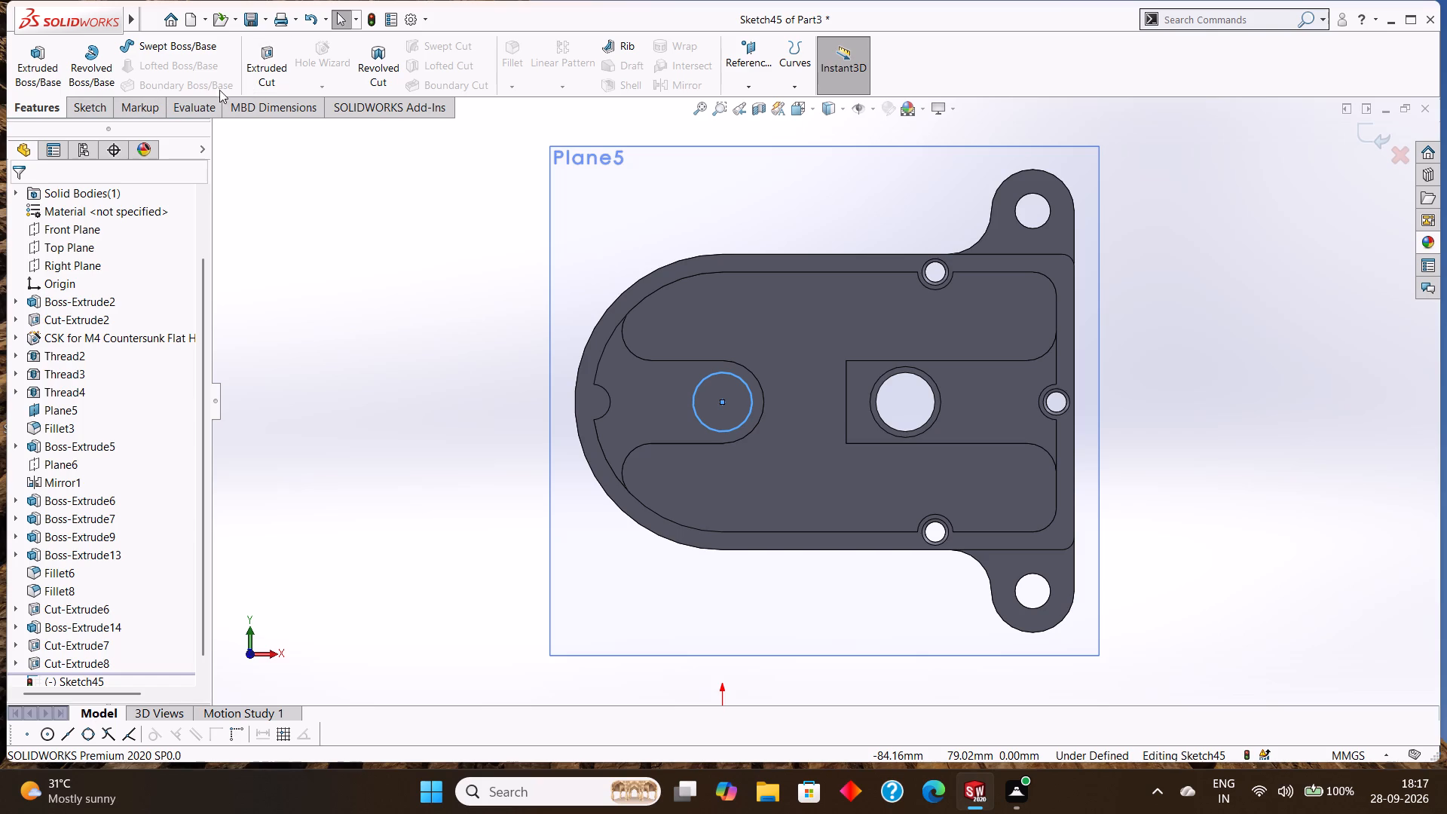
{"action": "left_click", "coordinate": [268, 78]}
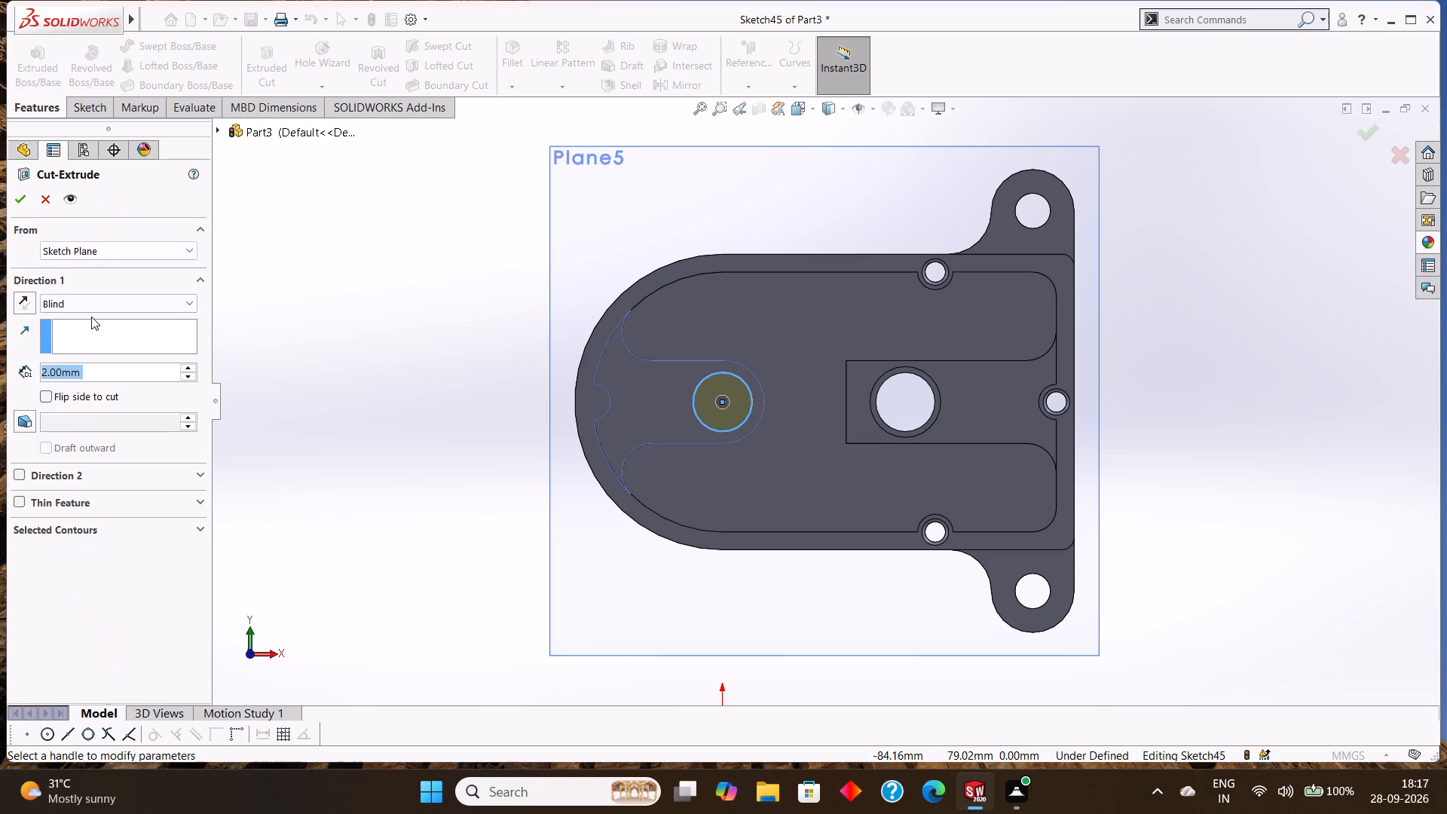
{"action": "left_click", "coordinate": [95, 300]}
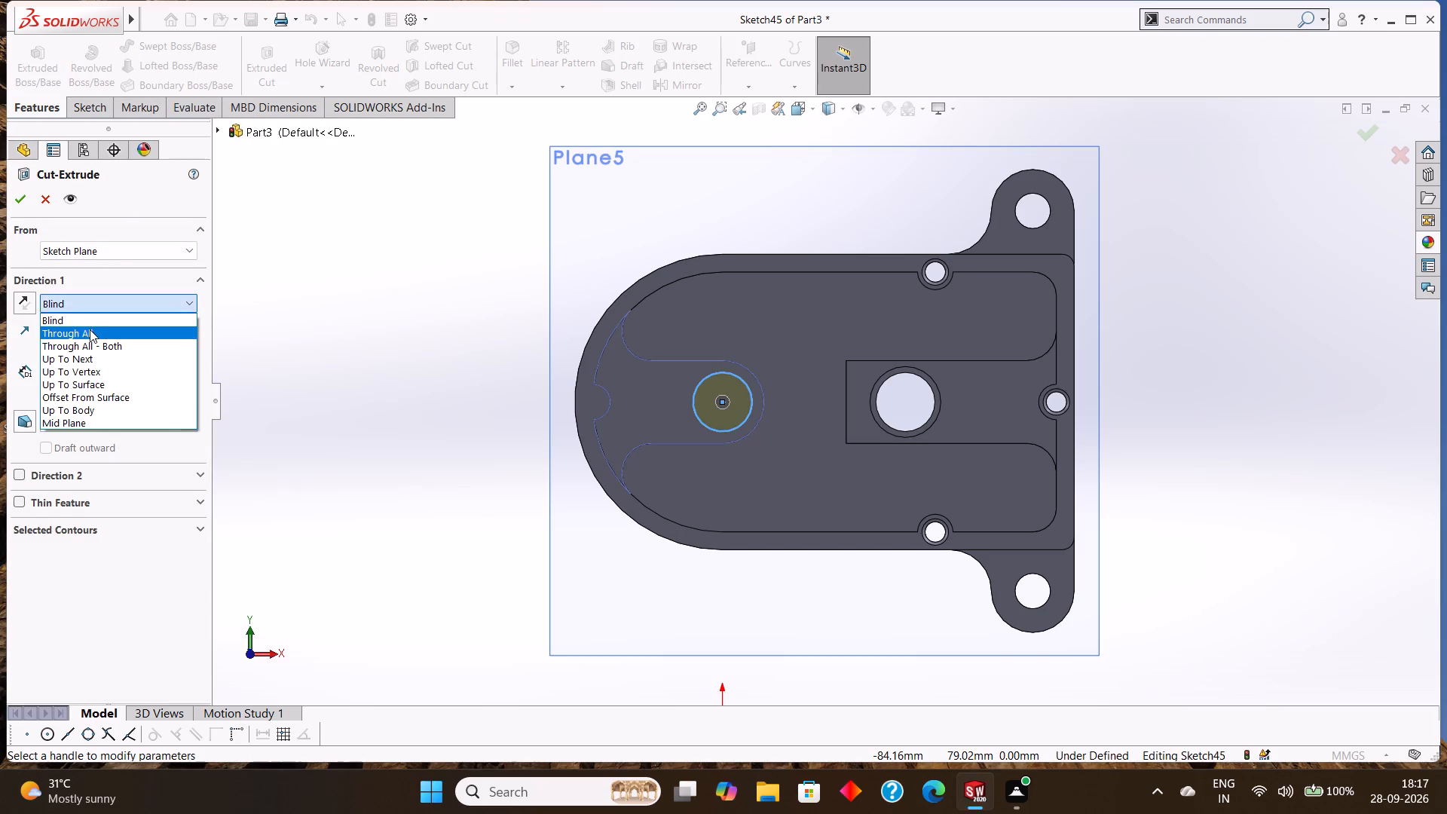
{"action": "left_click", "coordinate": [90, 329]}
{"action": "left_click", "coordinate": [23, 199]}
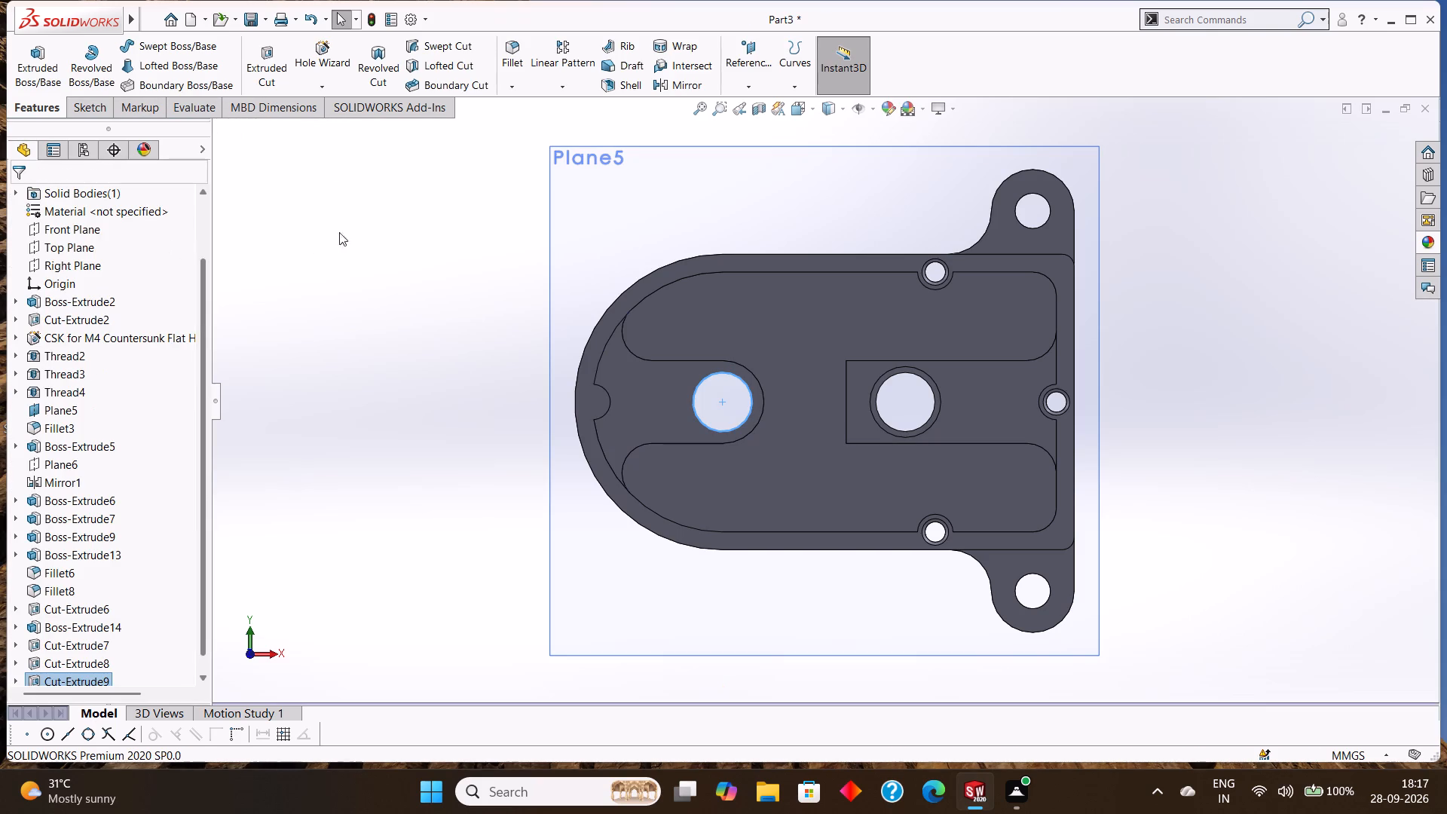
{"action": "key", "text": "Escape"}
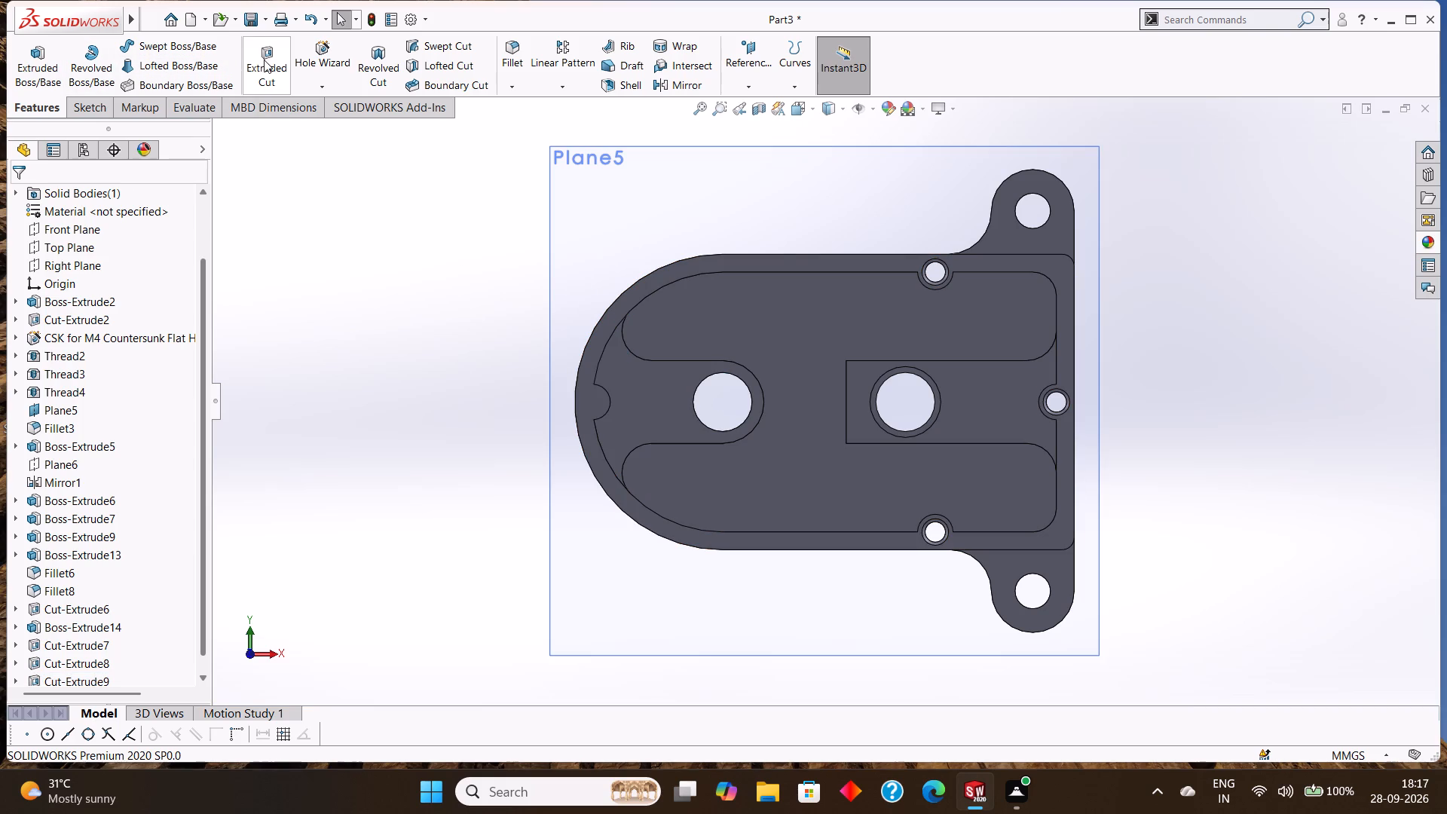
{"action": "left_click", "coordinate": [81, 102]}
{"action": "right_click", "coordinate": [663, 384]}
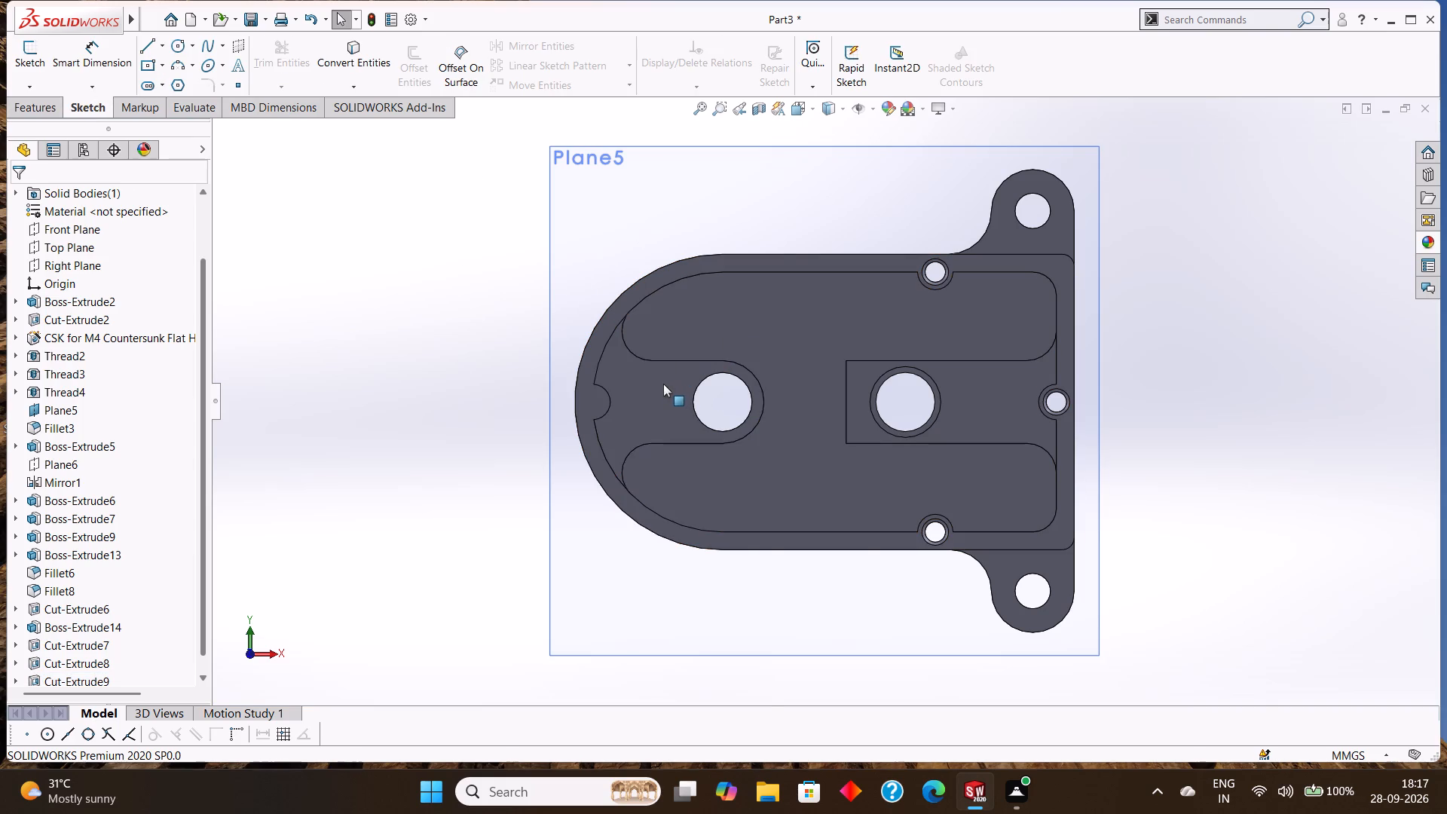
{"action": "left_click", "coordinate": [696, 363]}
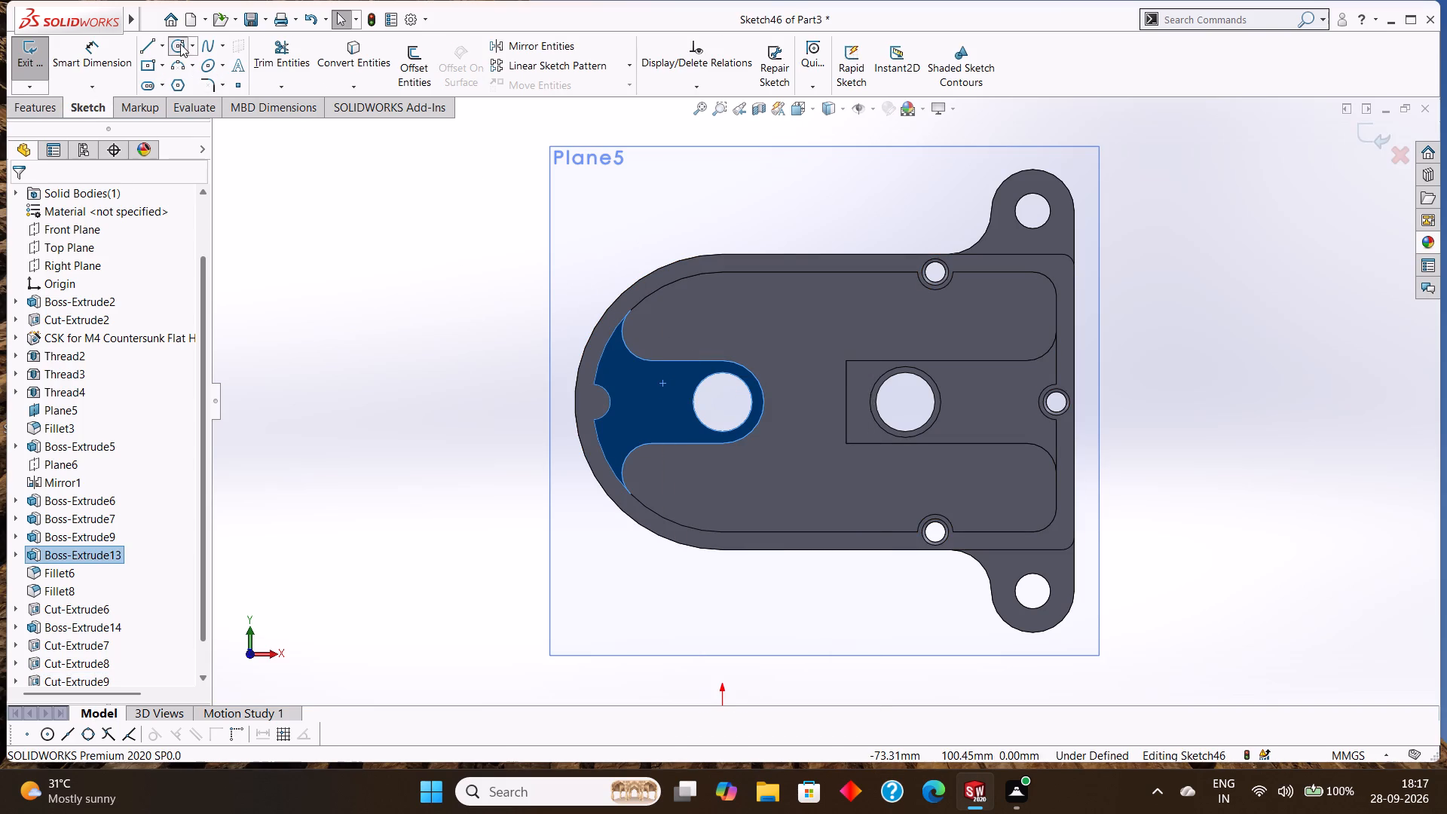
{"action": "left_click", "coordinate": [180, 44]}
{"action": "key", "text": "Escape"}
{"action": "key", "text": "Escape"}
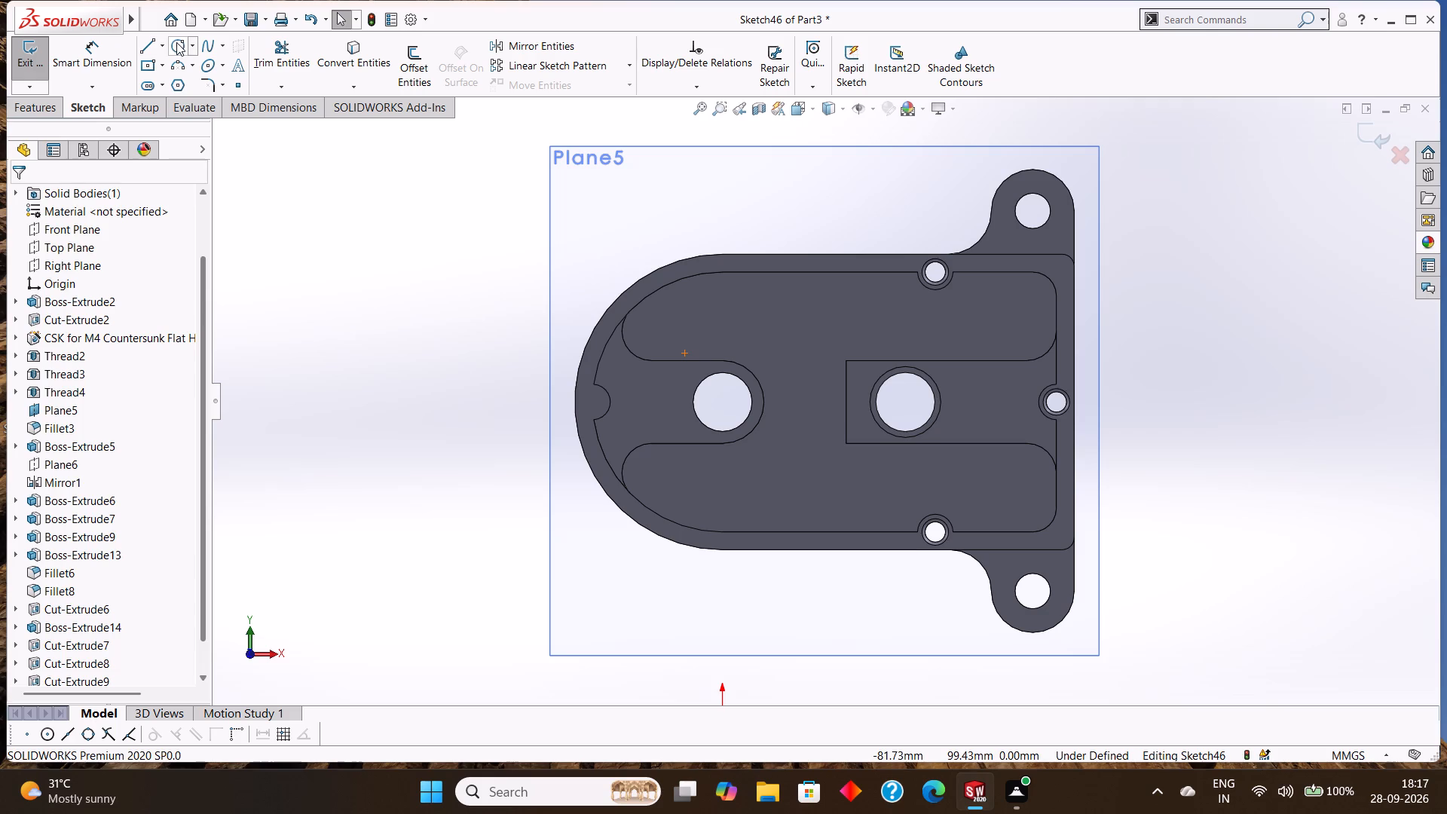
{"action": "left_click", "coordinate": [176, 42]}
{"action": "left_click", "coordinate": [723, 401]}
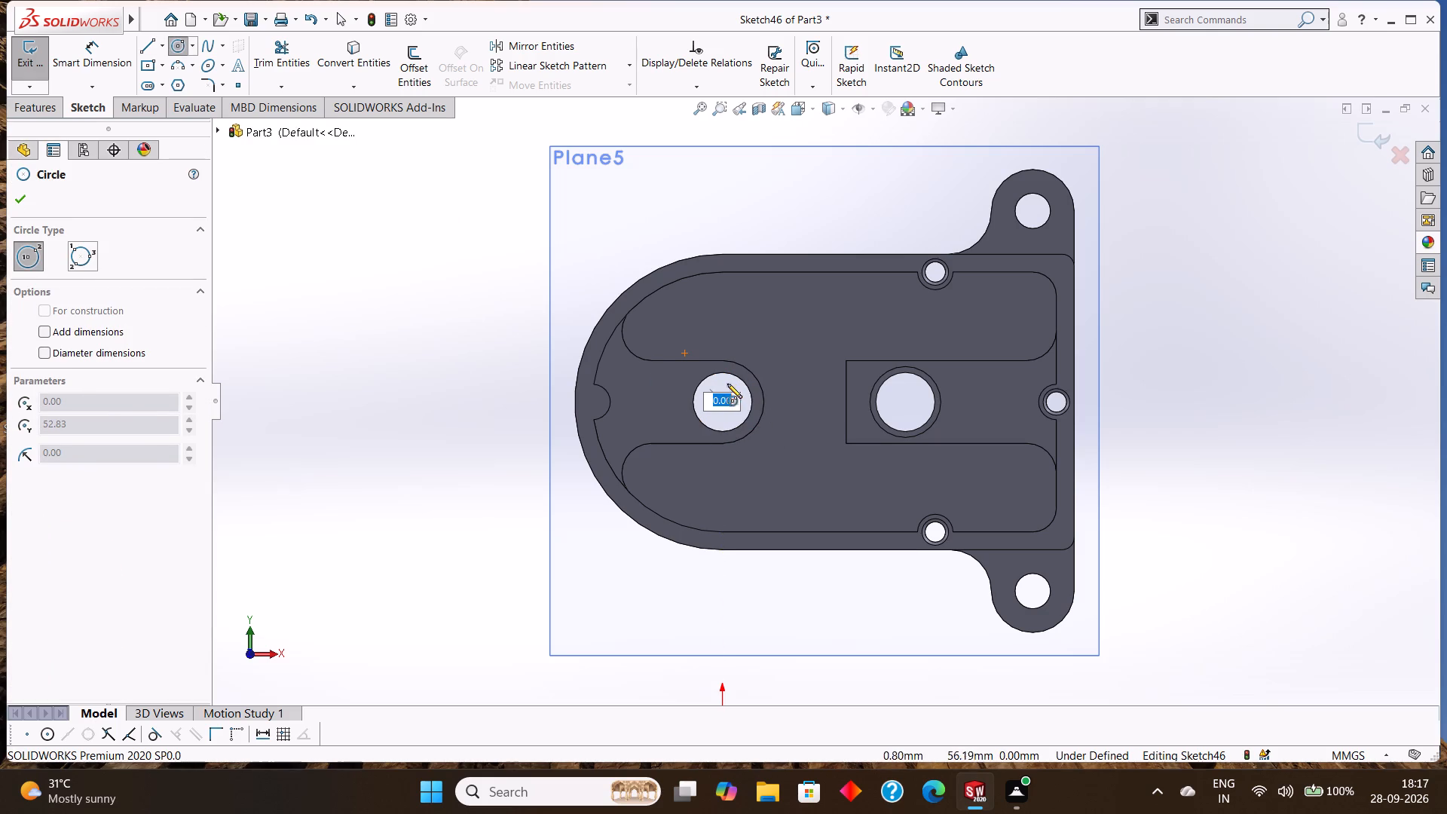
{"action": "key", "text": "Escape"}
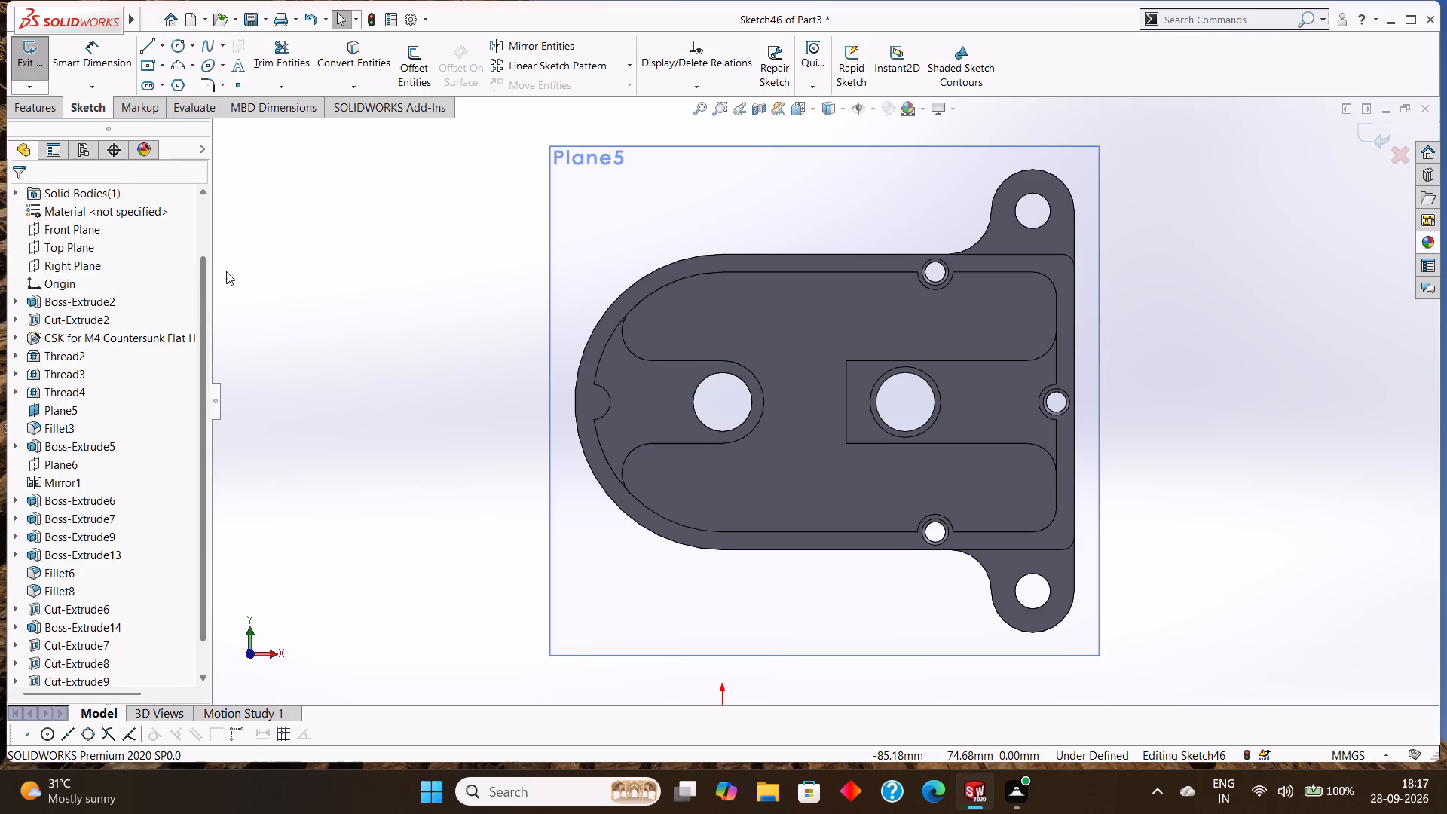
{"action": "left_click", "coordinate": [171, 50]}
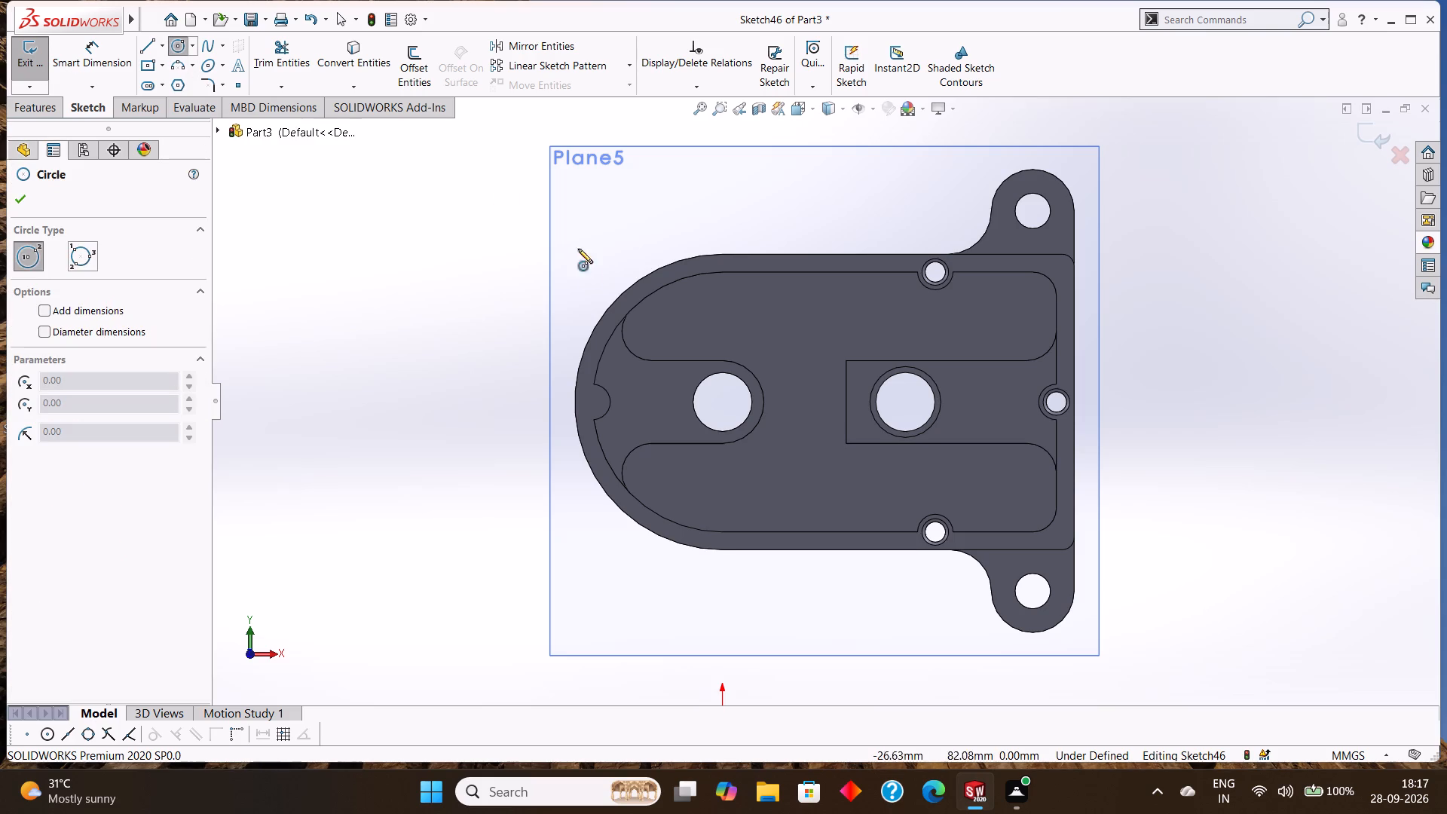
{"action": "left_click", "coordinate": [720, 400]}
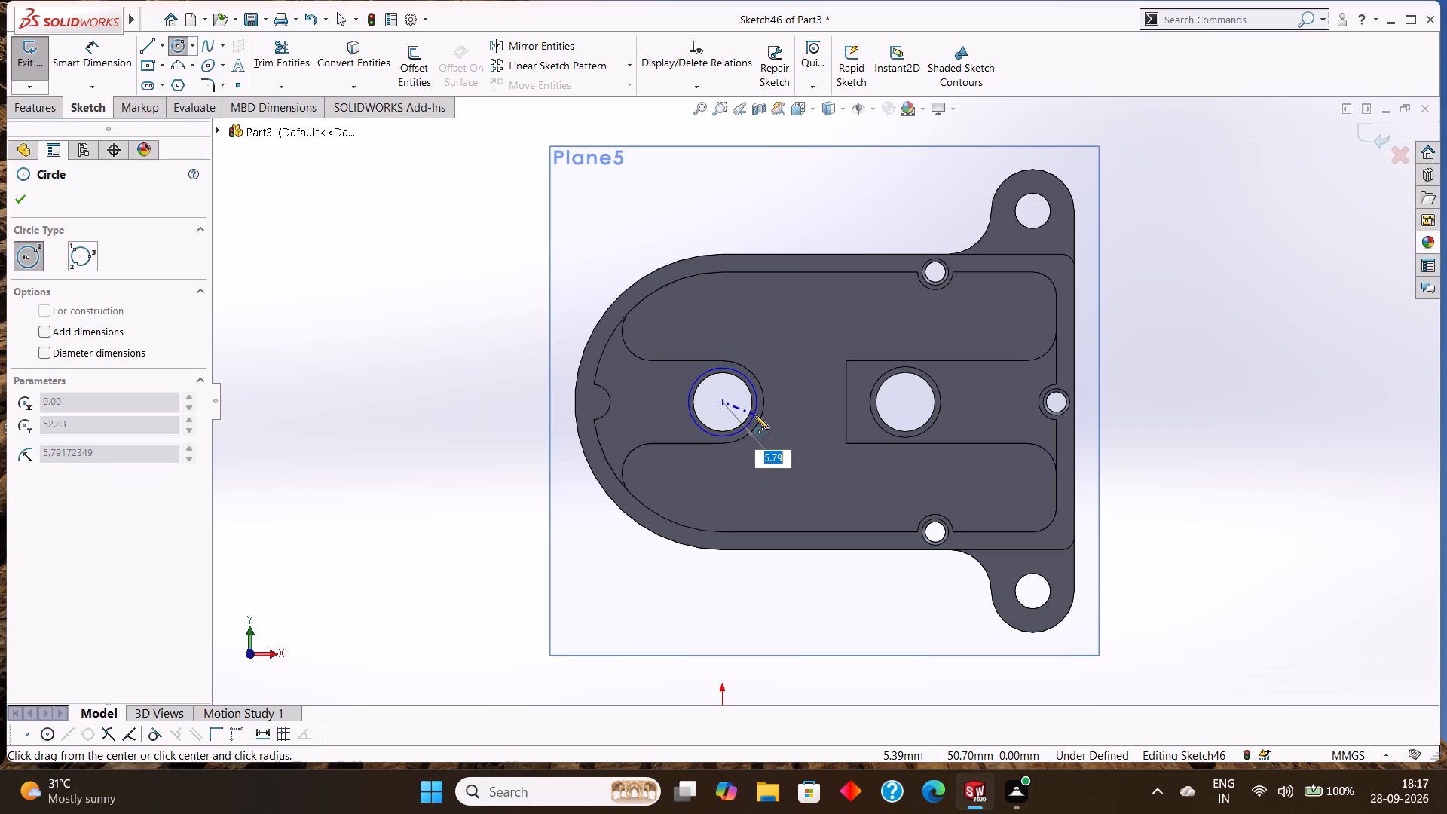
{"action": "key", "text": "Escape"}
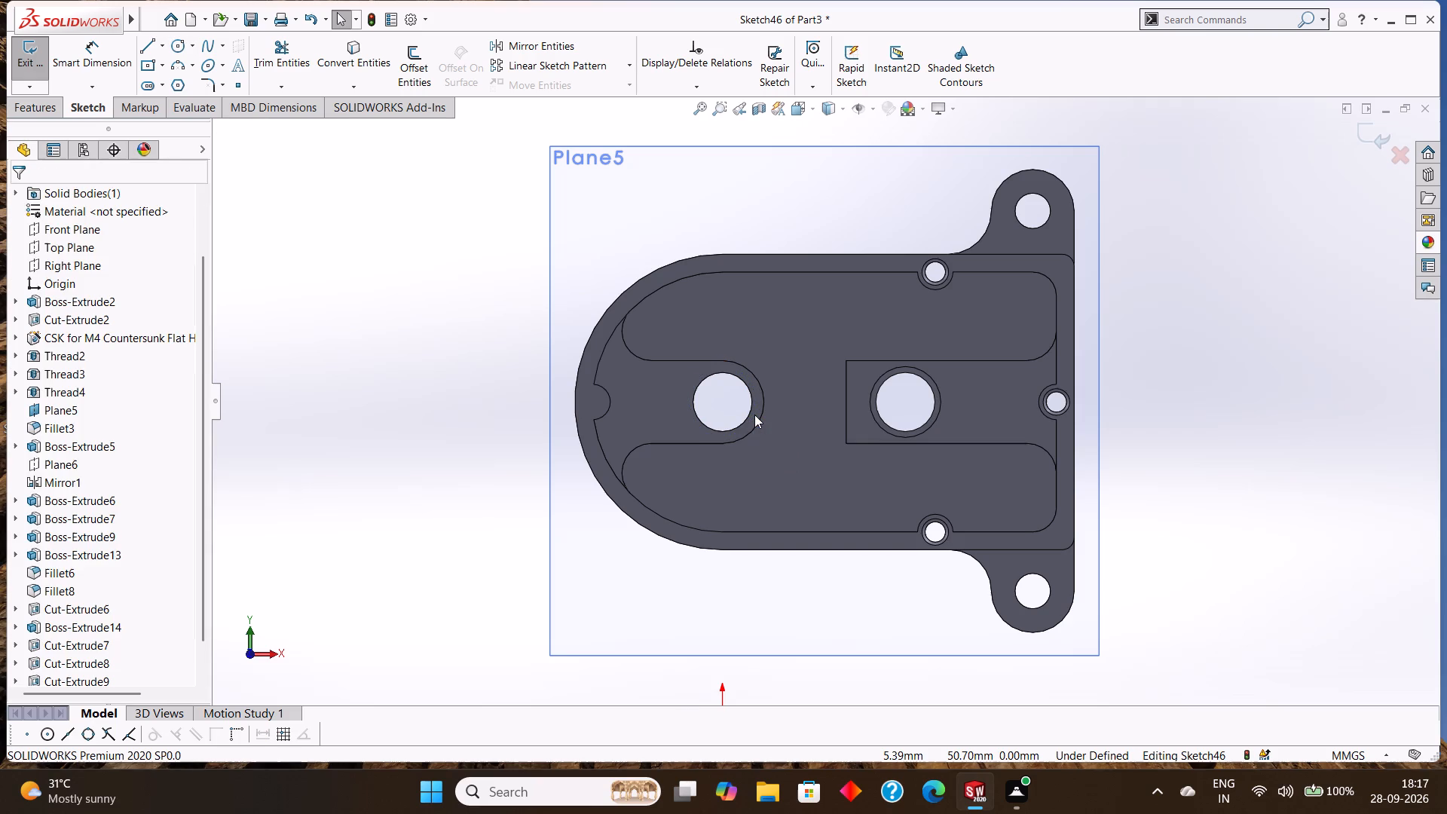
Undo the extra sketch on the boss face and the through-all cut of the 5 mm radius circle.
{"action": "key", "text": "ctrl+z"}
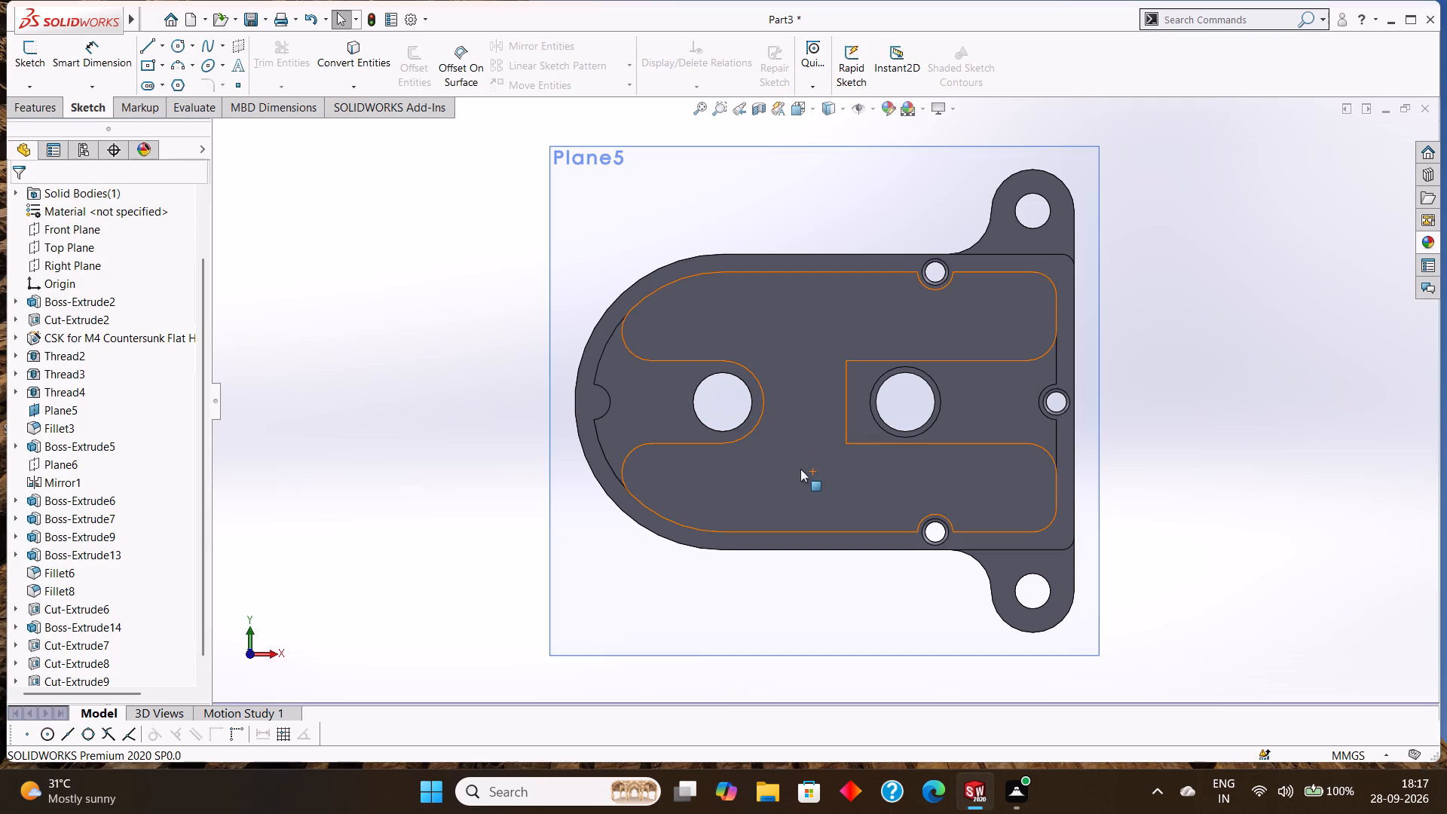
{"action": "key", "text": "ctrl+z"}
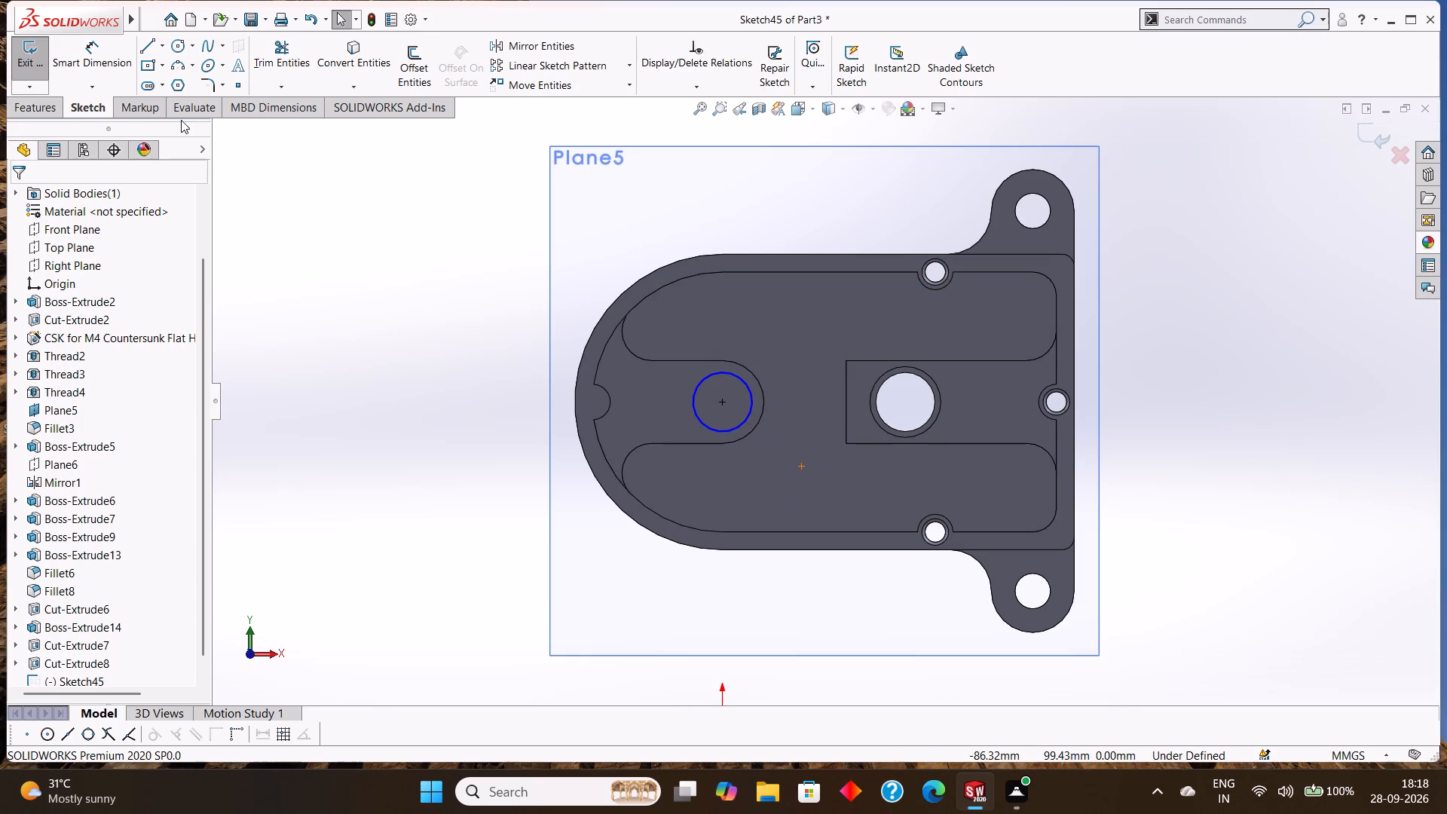
Dimension the circle on the round-ended boss with a diameter of 8 mm.
{"action": "left_click", "coordinate": [93, 41]}
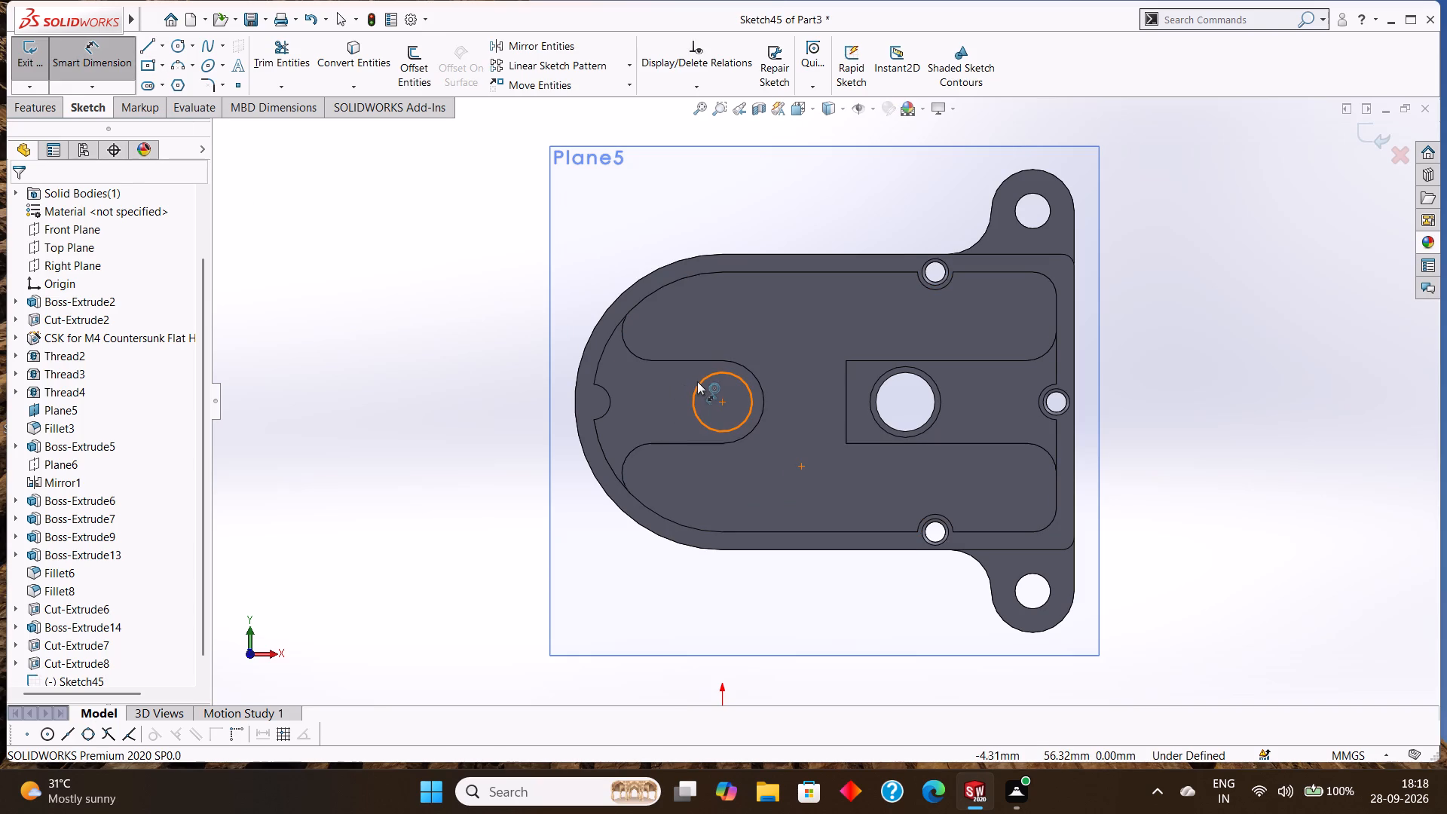
{"action": "left_click", "coordinate": [698, 384]}
{"action": "left_click", "coordinate": [651, 386]}
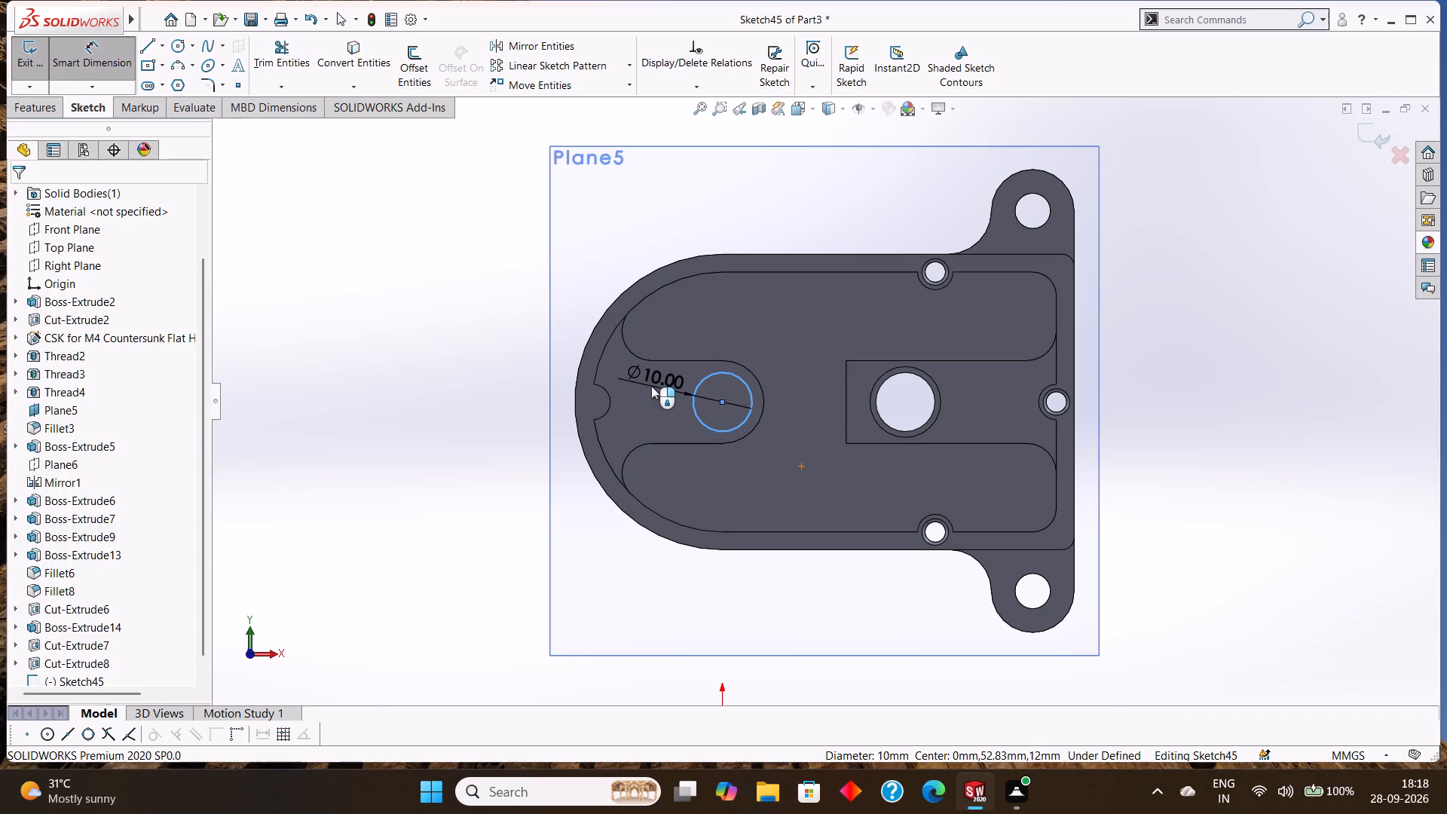
{"action": "key", "text": "BackSpace"}
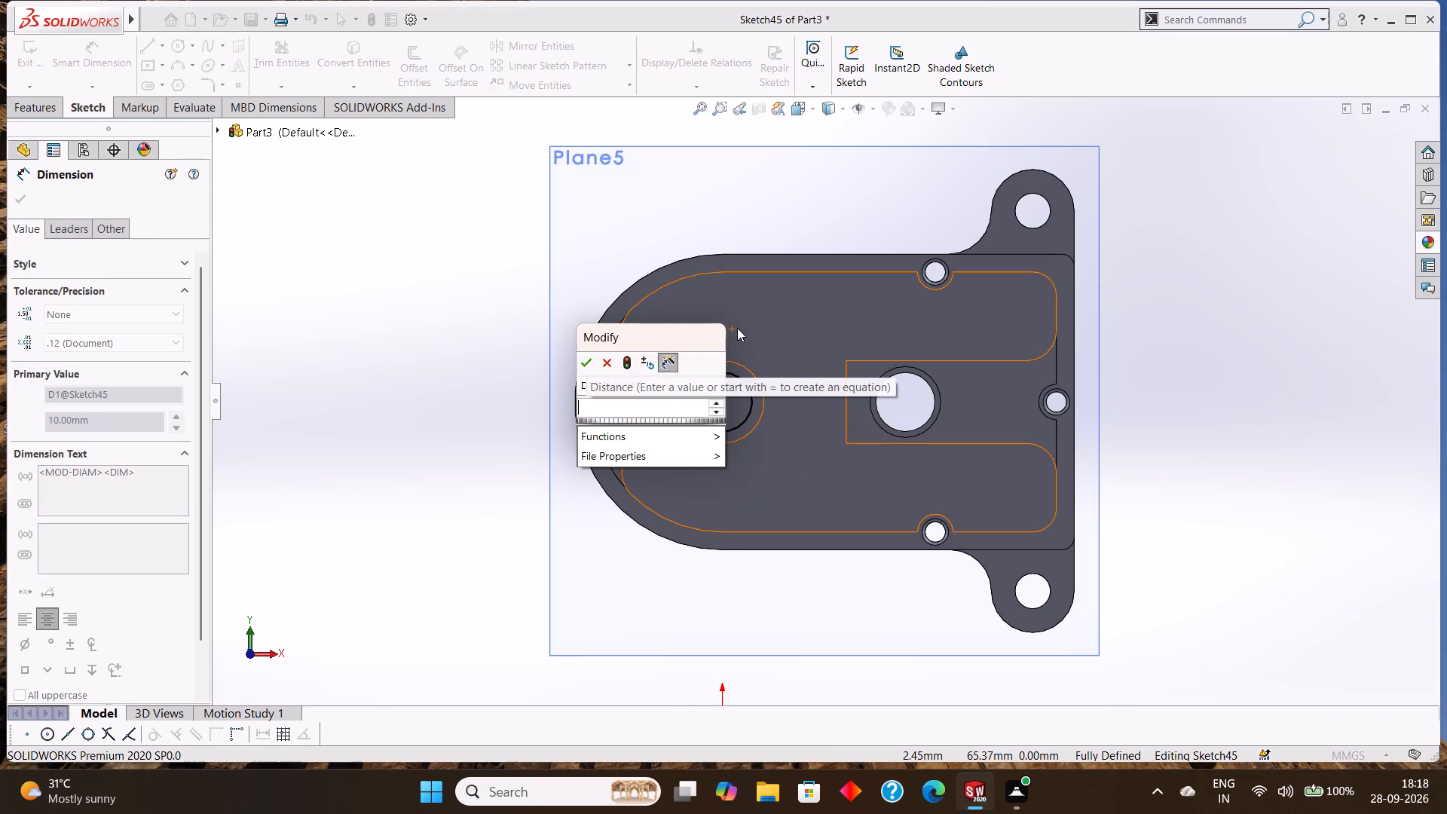
{"action": "key", "text": "8"}
{"action": "key", "text": "Return"}
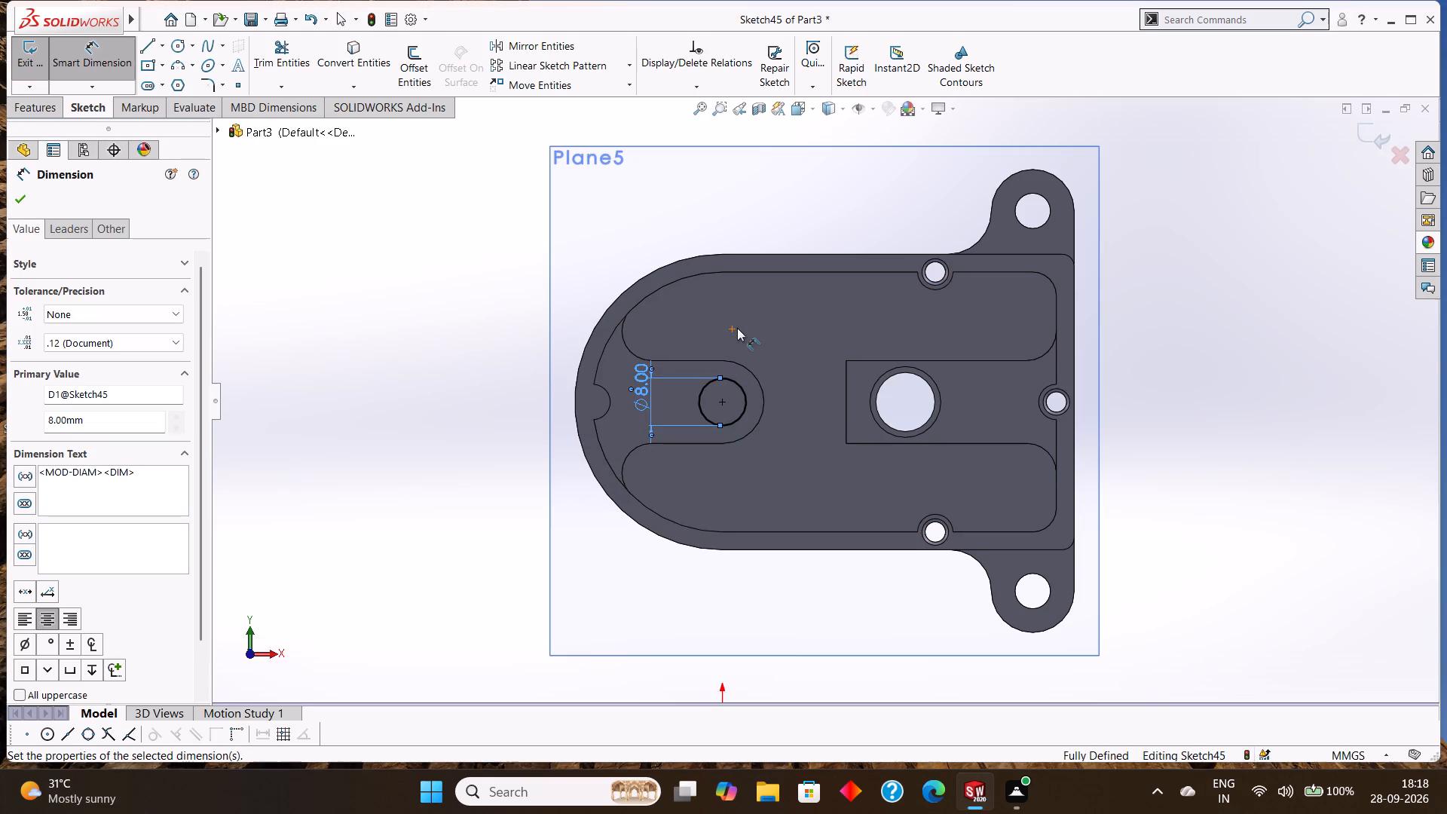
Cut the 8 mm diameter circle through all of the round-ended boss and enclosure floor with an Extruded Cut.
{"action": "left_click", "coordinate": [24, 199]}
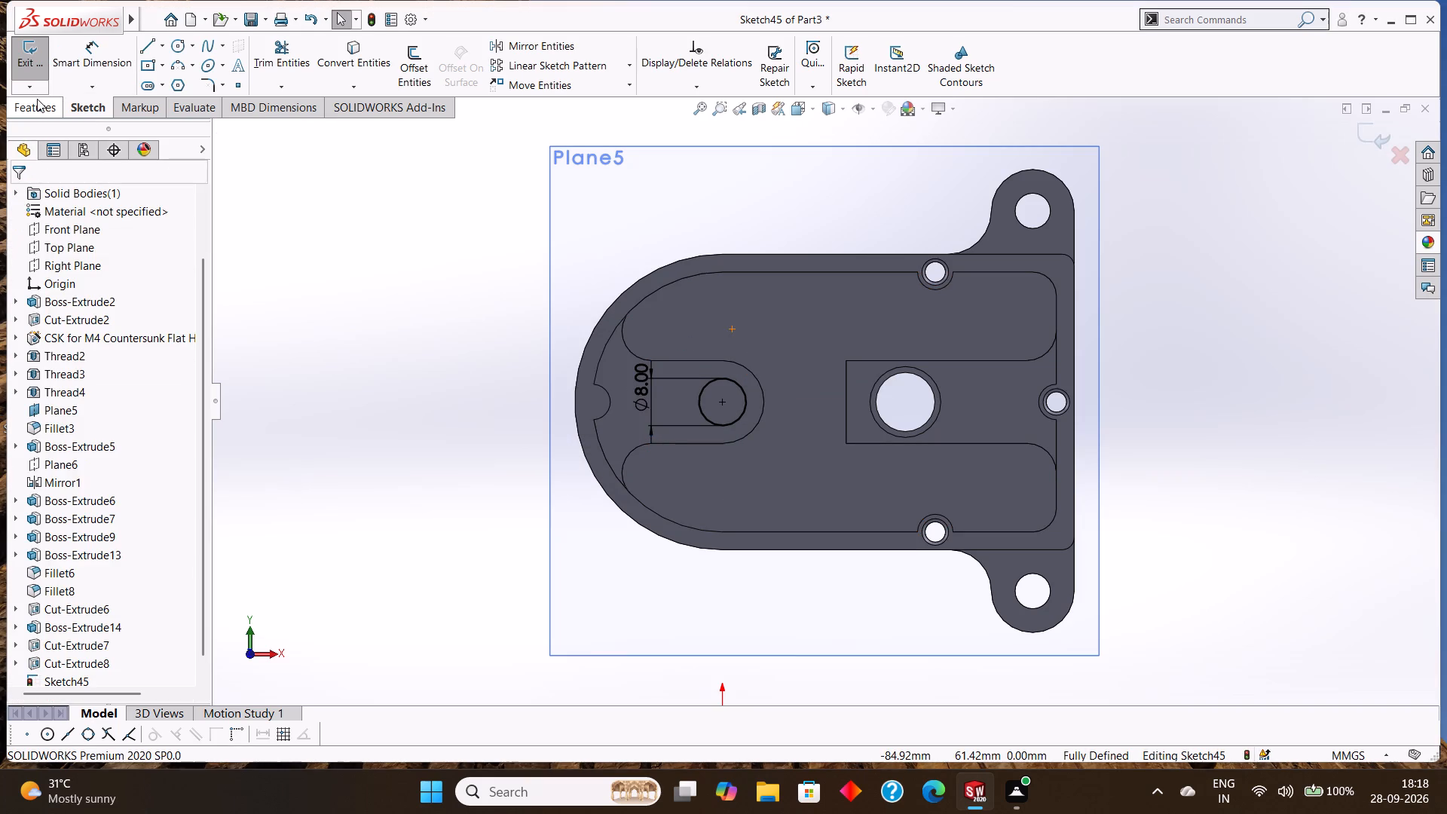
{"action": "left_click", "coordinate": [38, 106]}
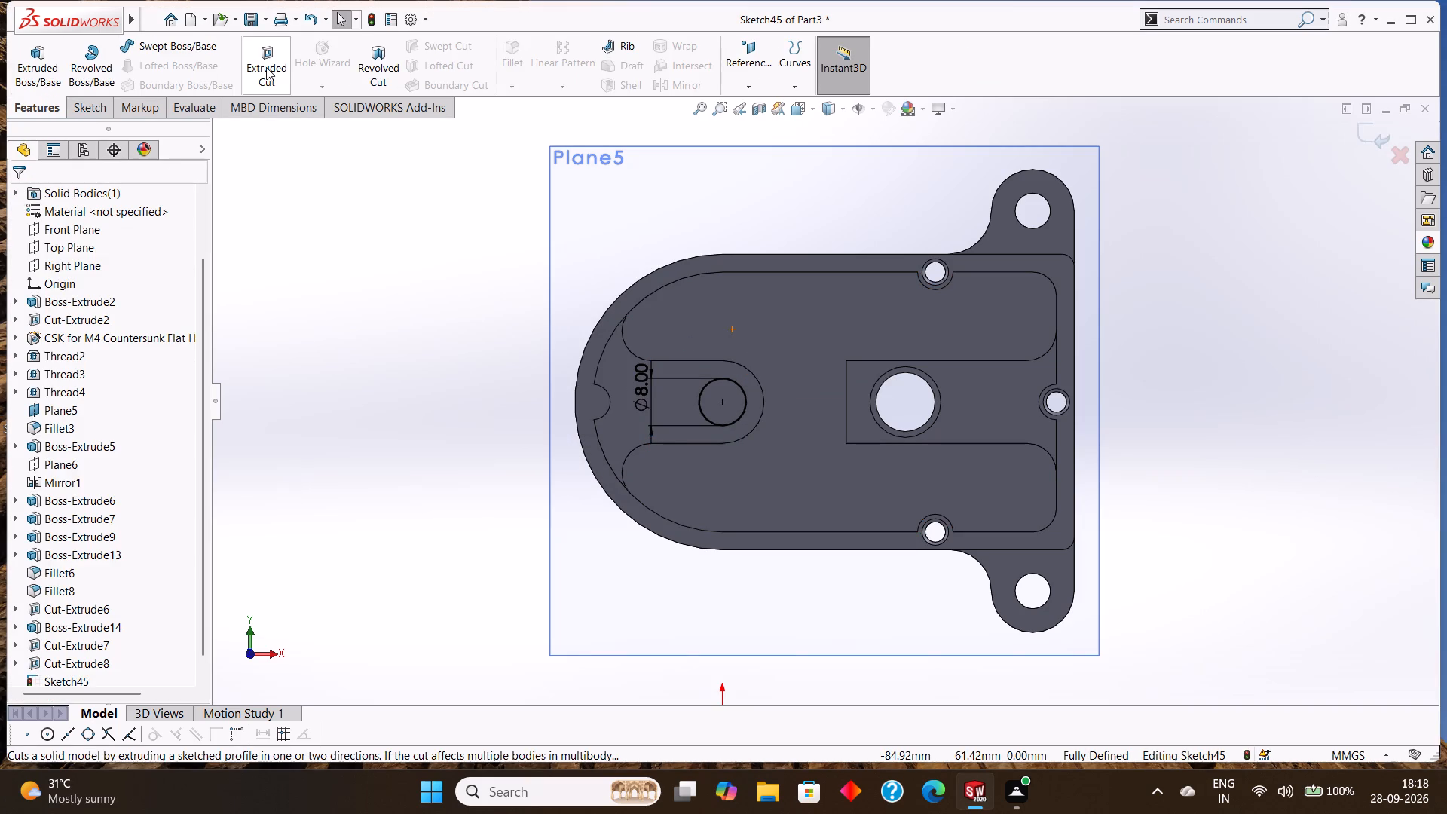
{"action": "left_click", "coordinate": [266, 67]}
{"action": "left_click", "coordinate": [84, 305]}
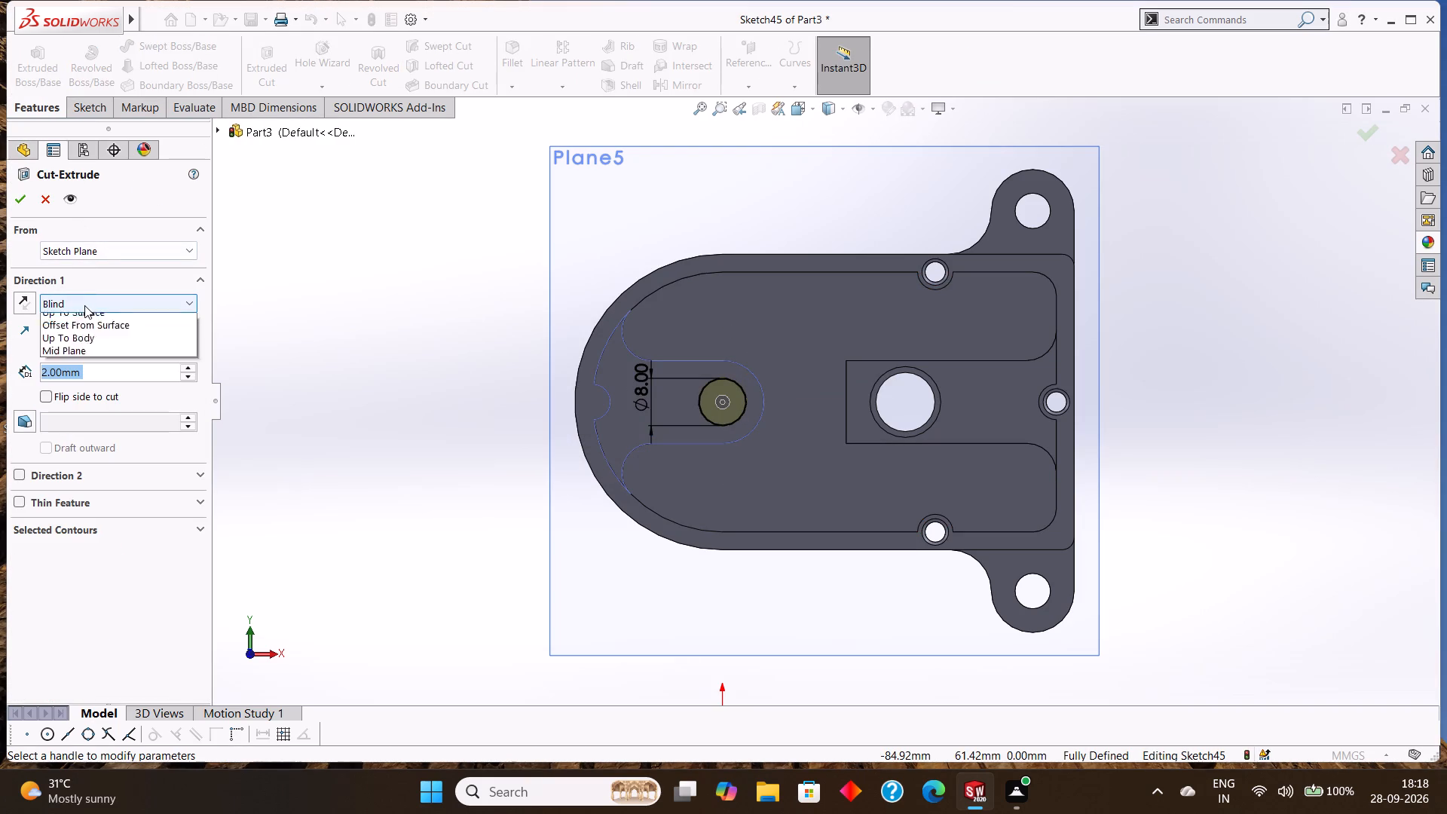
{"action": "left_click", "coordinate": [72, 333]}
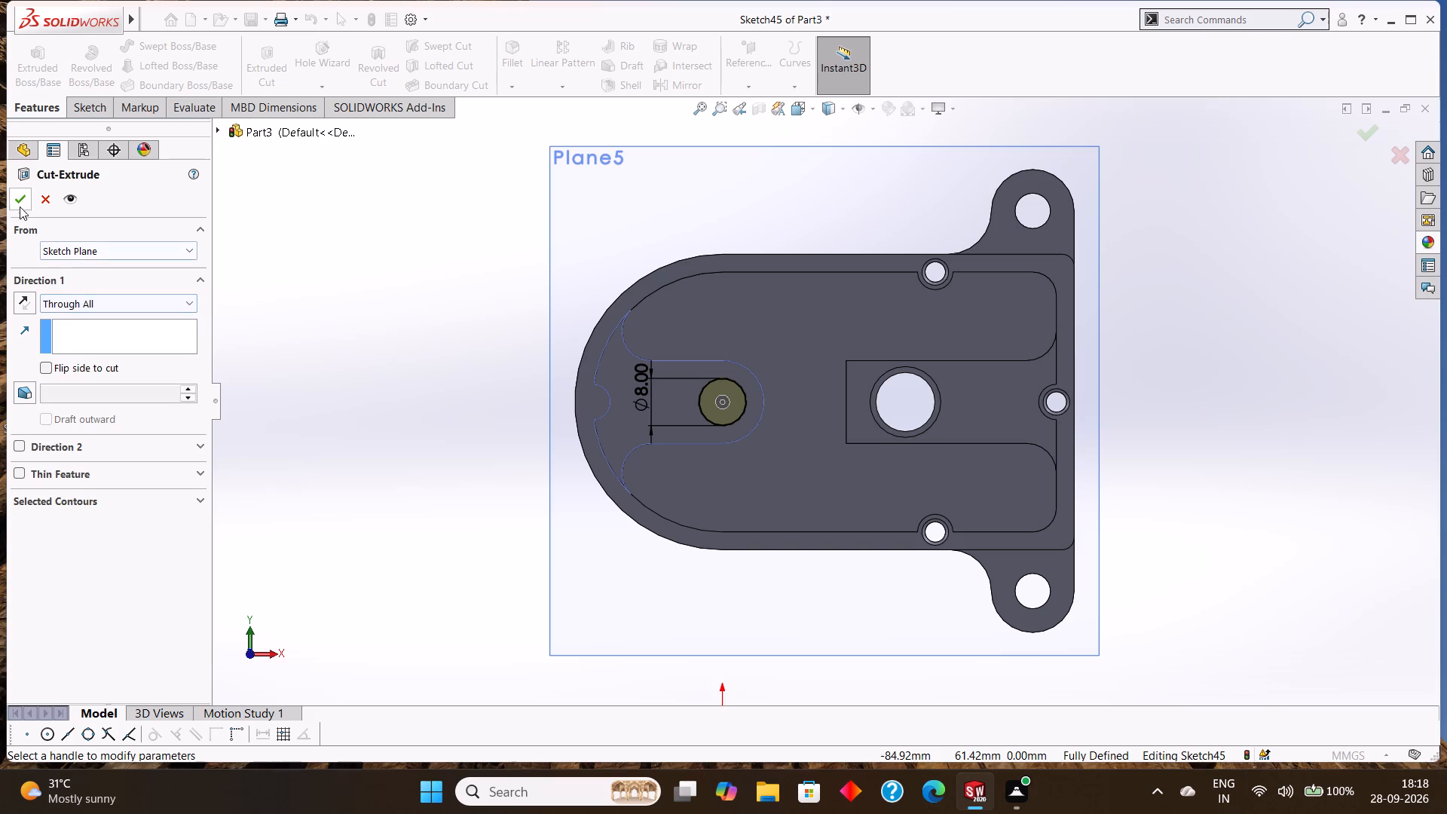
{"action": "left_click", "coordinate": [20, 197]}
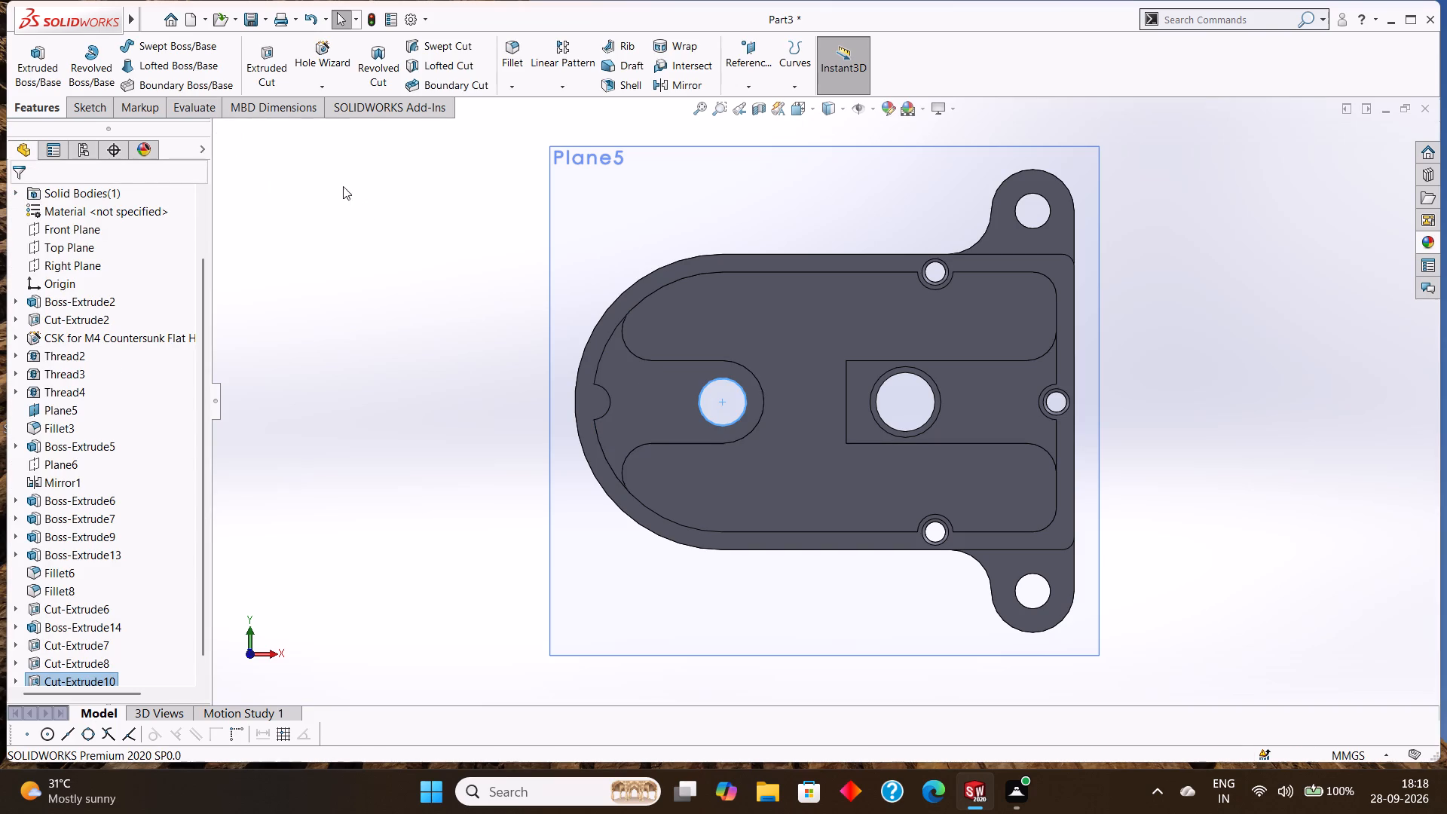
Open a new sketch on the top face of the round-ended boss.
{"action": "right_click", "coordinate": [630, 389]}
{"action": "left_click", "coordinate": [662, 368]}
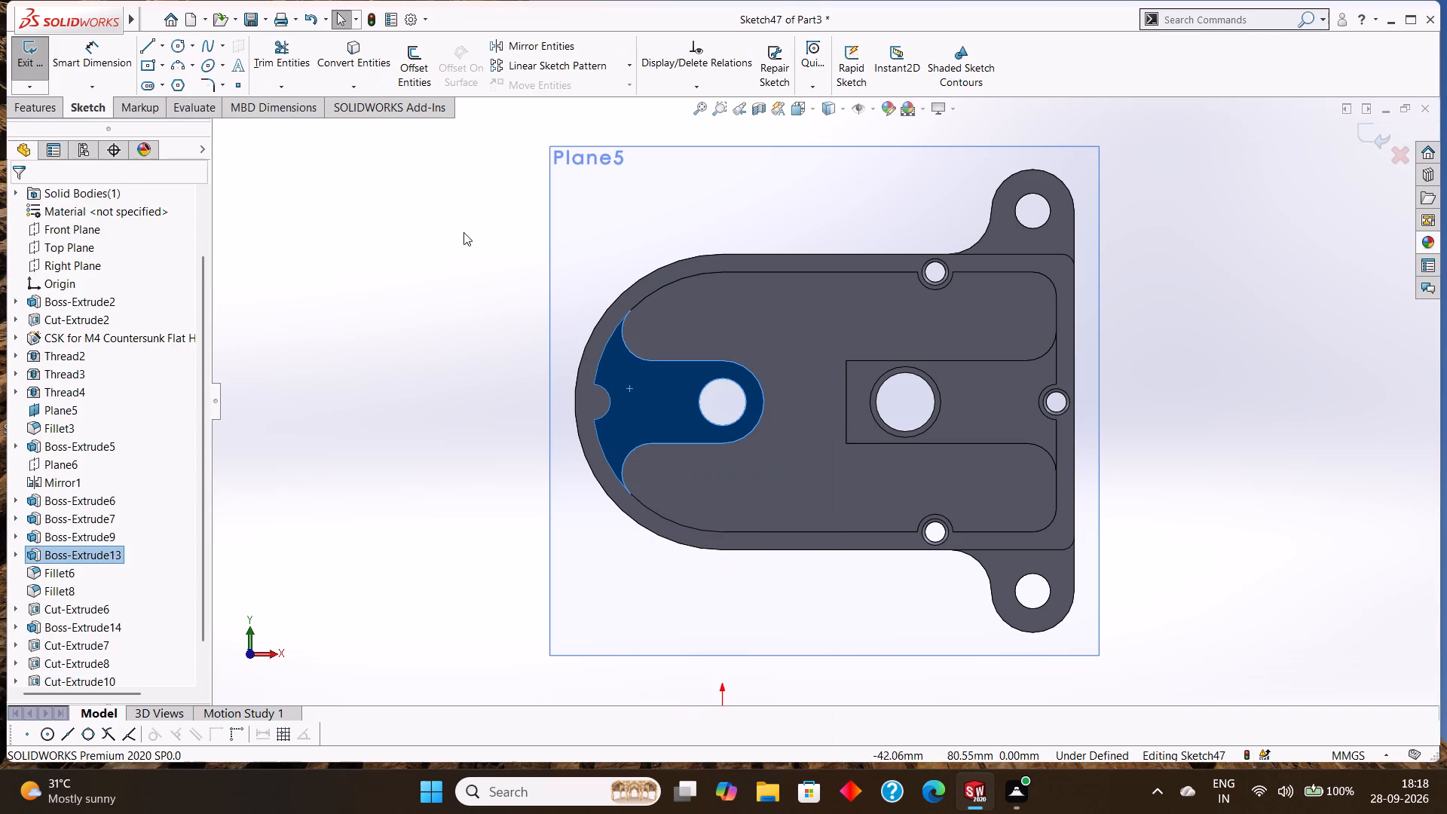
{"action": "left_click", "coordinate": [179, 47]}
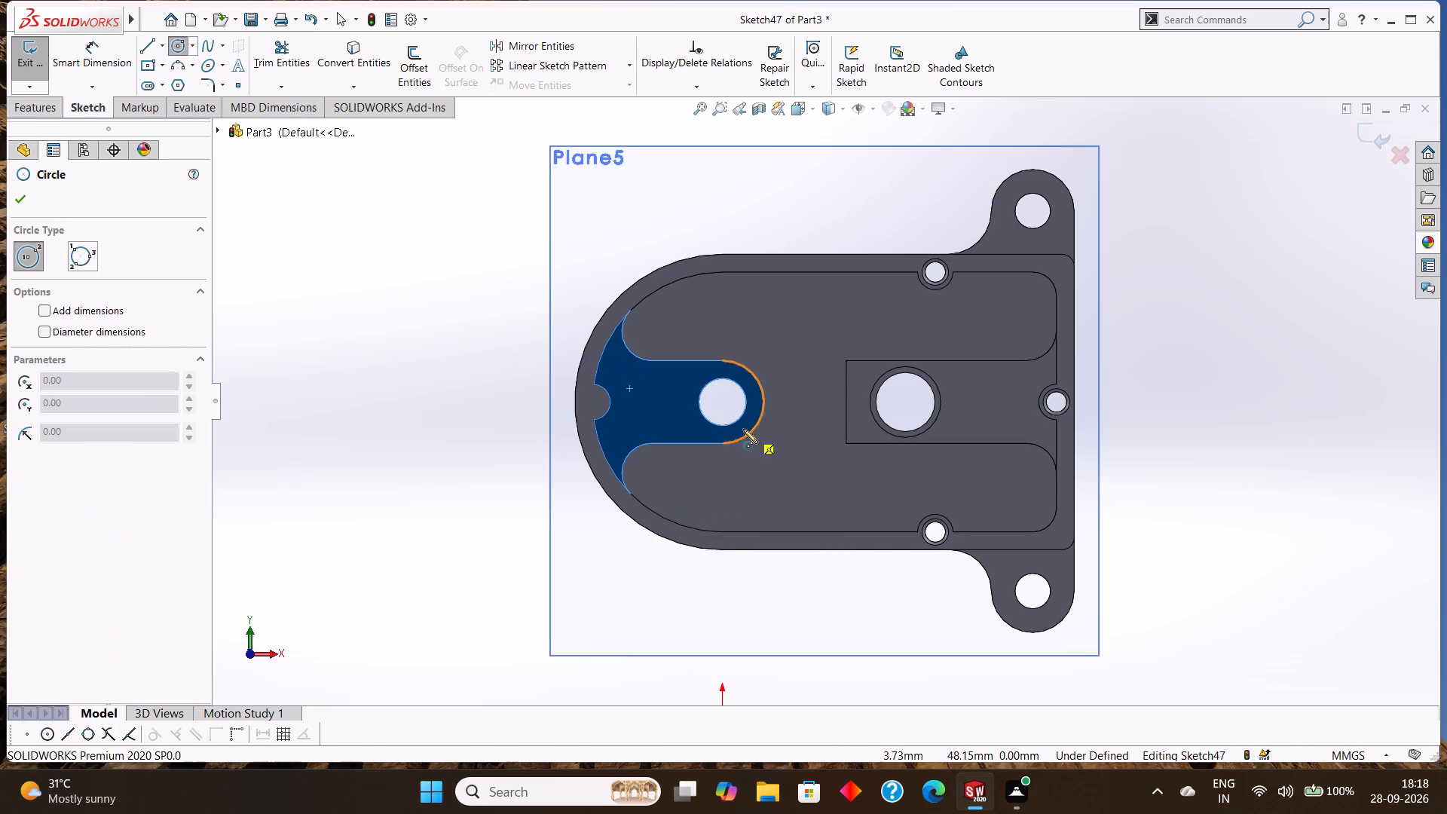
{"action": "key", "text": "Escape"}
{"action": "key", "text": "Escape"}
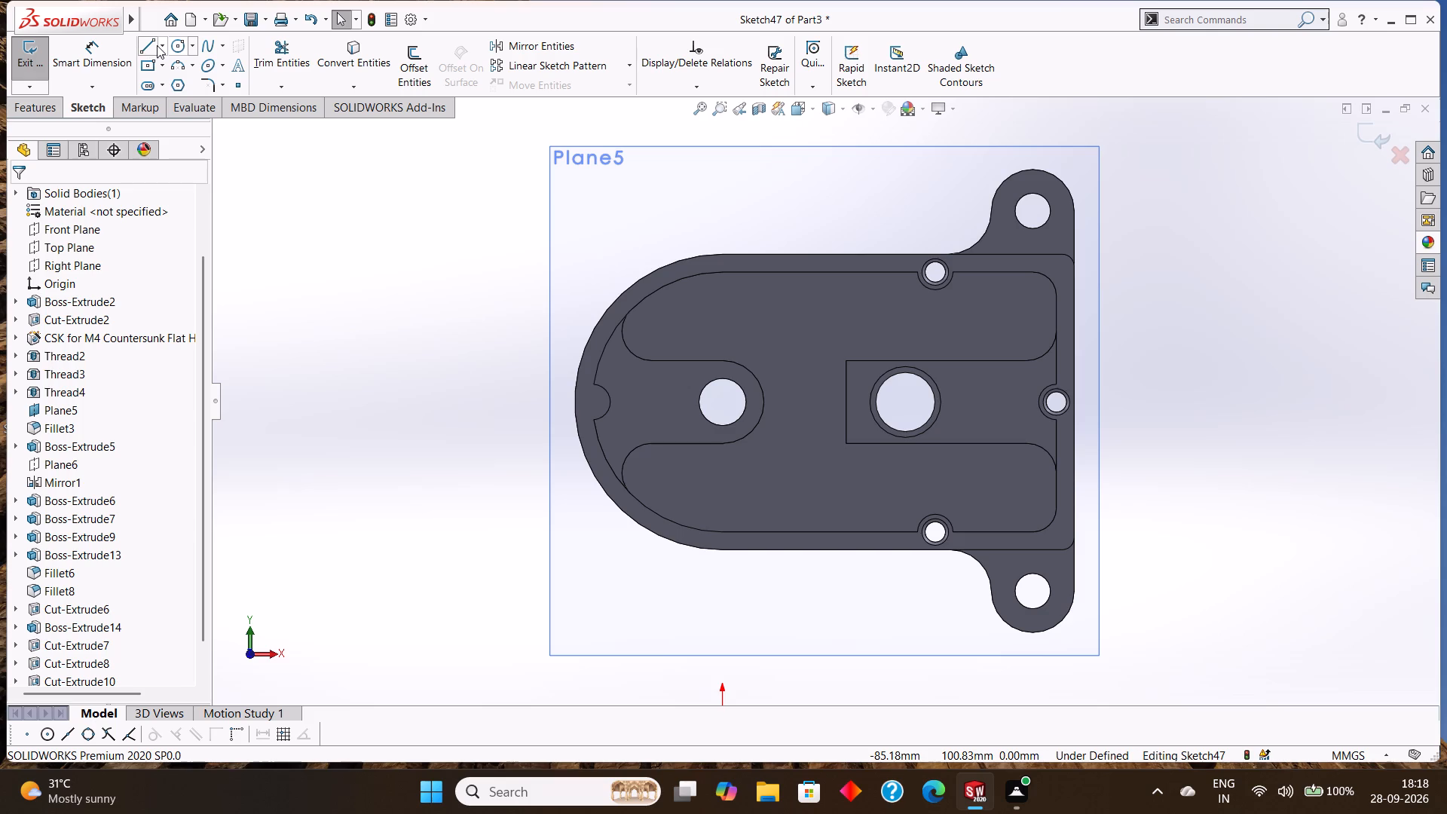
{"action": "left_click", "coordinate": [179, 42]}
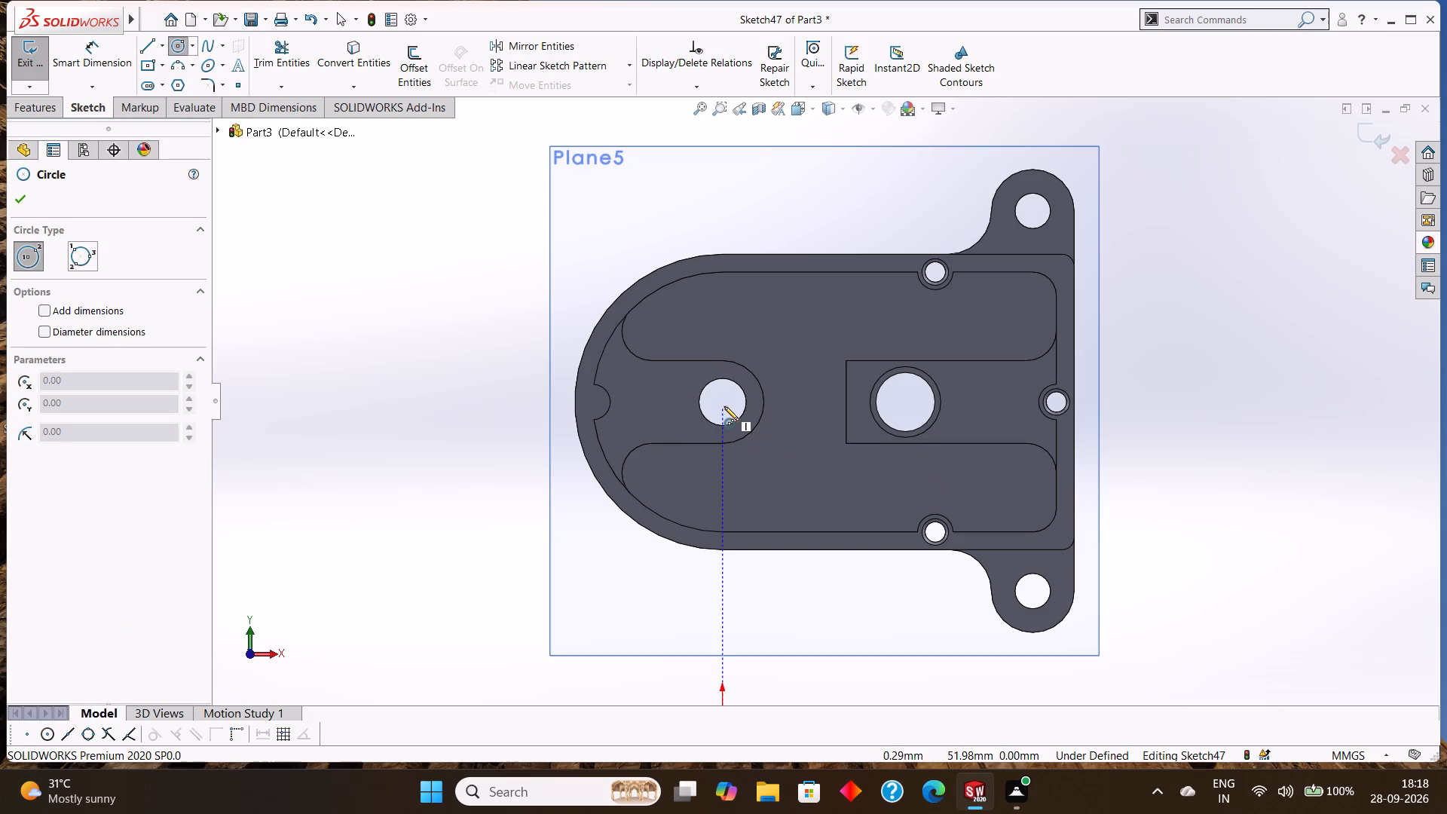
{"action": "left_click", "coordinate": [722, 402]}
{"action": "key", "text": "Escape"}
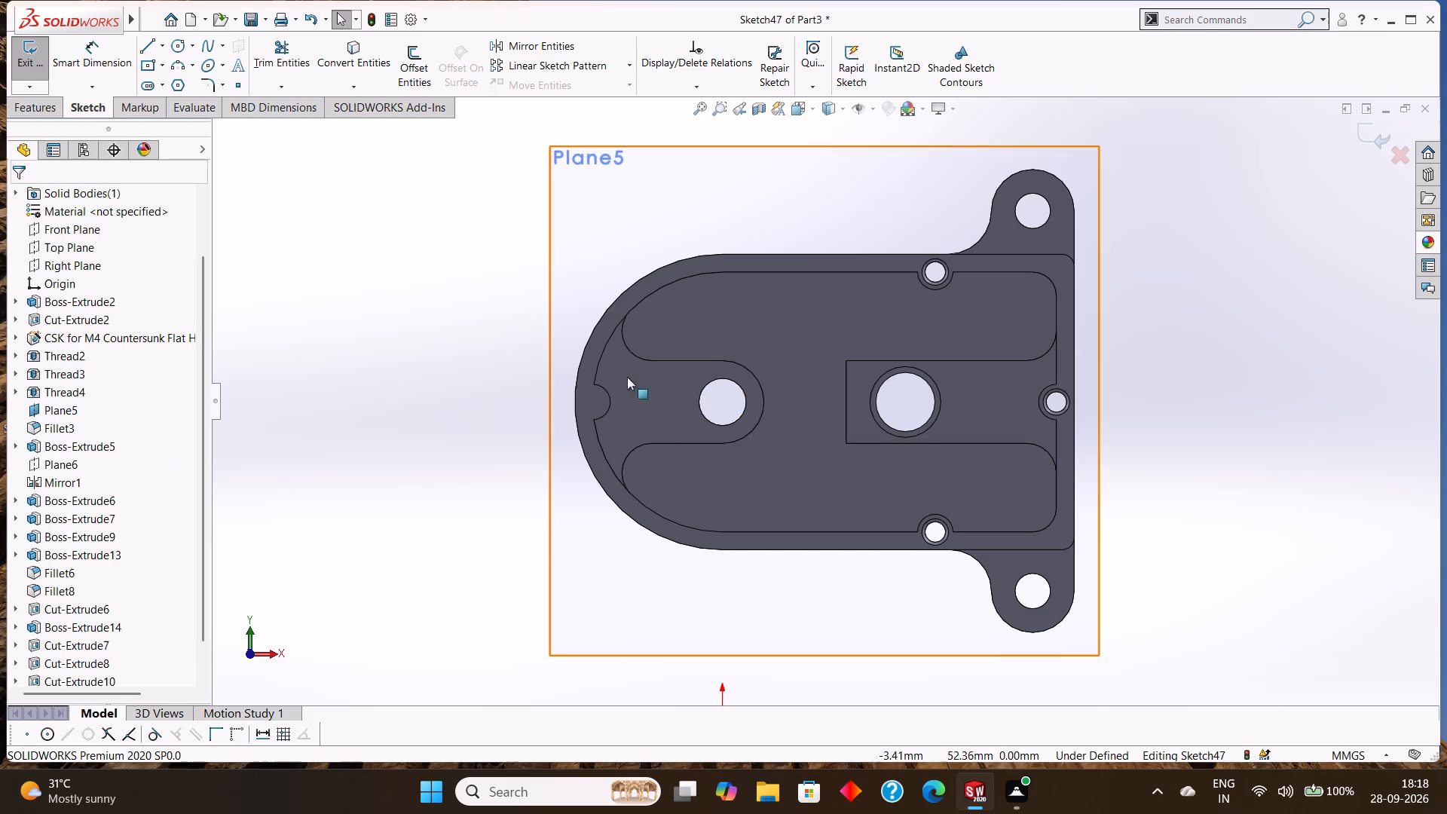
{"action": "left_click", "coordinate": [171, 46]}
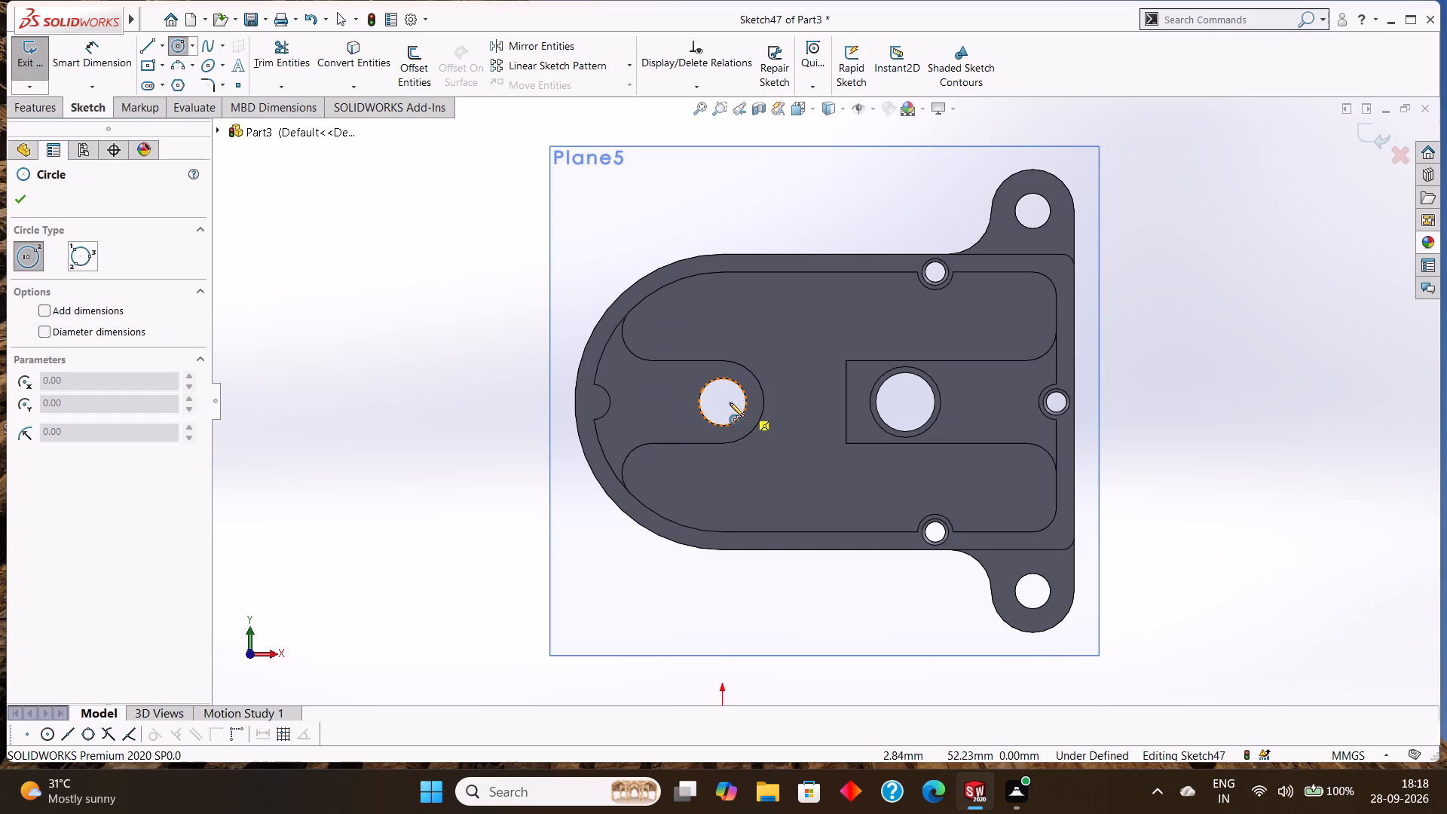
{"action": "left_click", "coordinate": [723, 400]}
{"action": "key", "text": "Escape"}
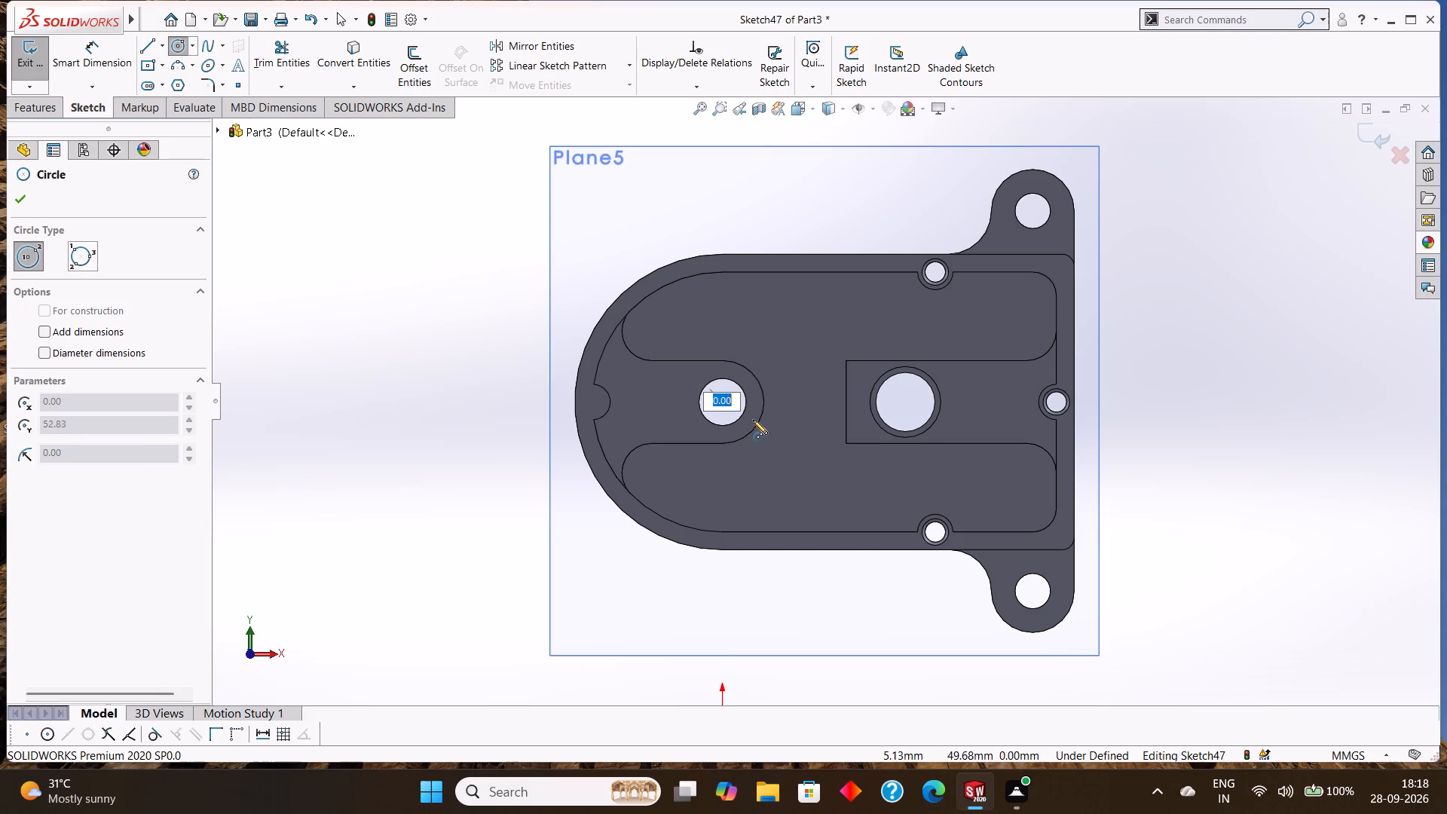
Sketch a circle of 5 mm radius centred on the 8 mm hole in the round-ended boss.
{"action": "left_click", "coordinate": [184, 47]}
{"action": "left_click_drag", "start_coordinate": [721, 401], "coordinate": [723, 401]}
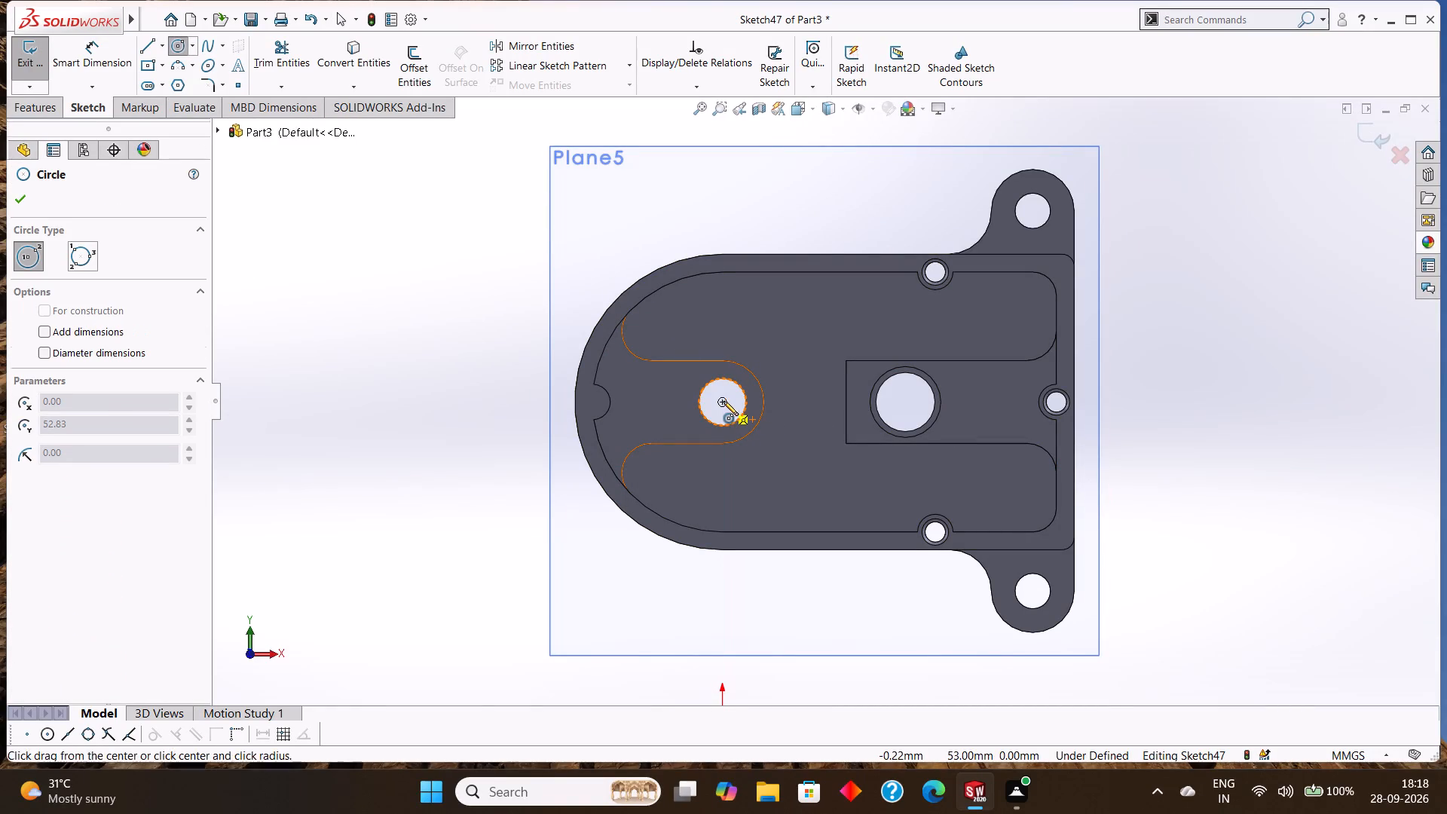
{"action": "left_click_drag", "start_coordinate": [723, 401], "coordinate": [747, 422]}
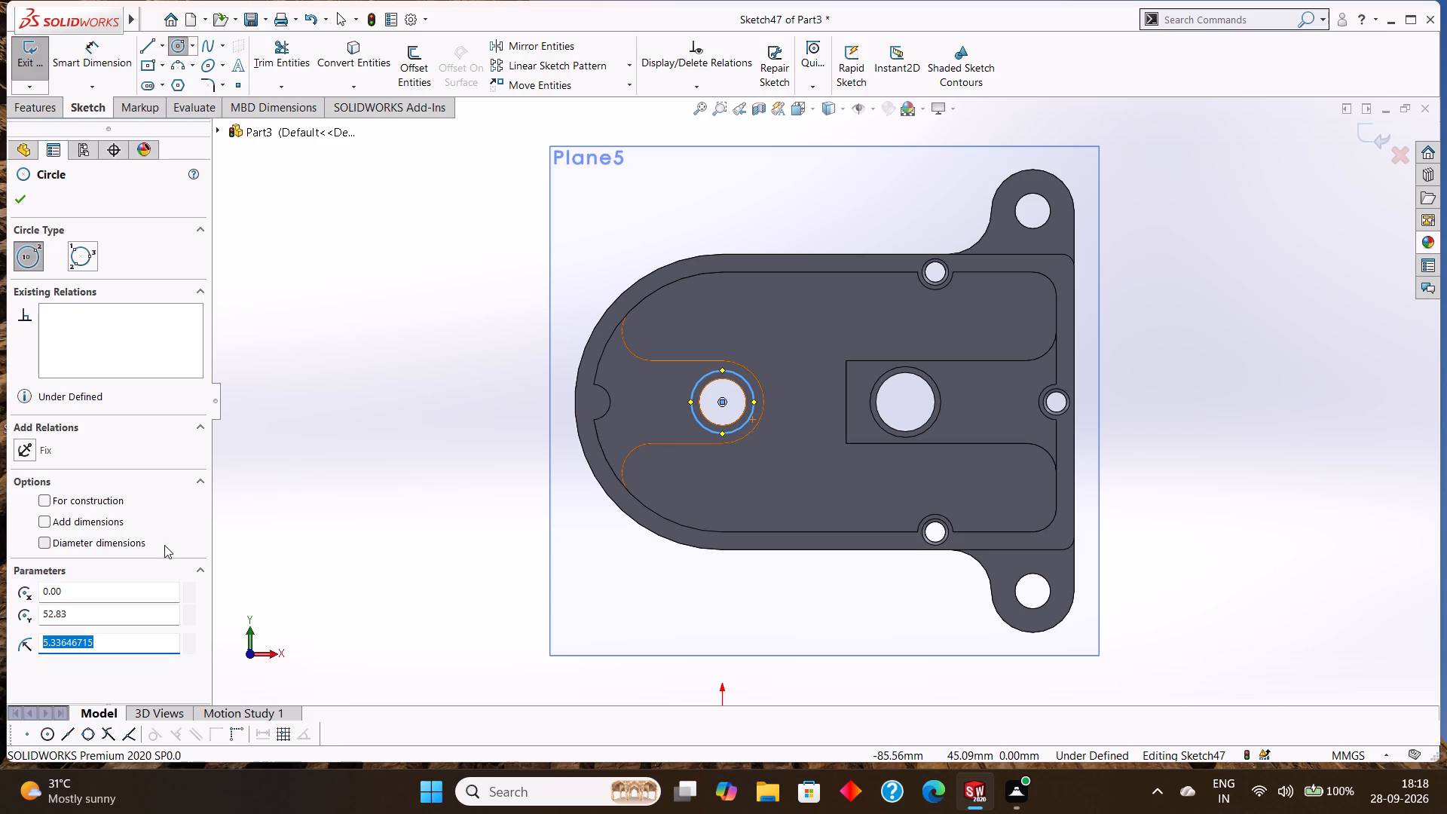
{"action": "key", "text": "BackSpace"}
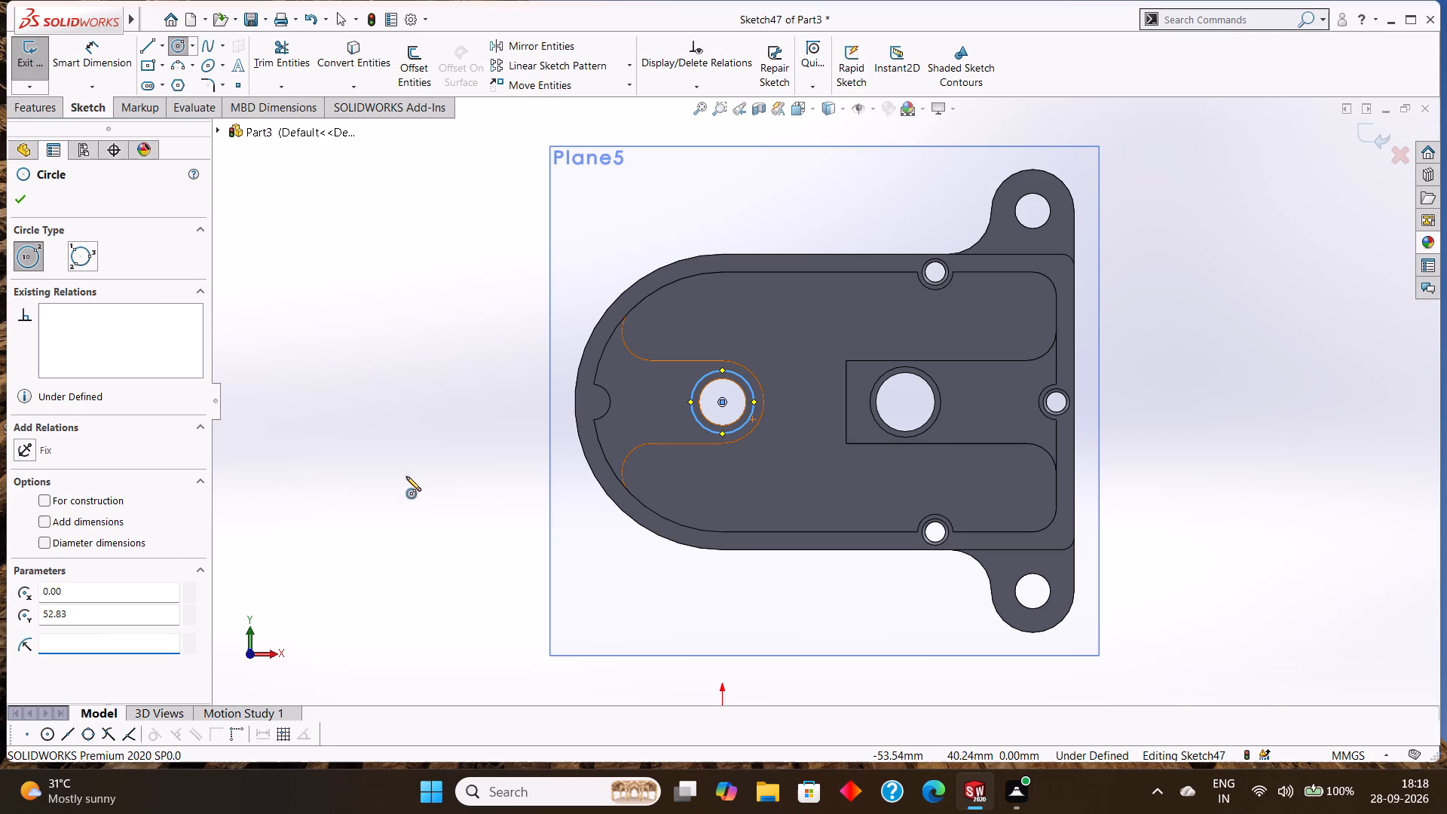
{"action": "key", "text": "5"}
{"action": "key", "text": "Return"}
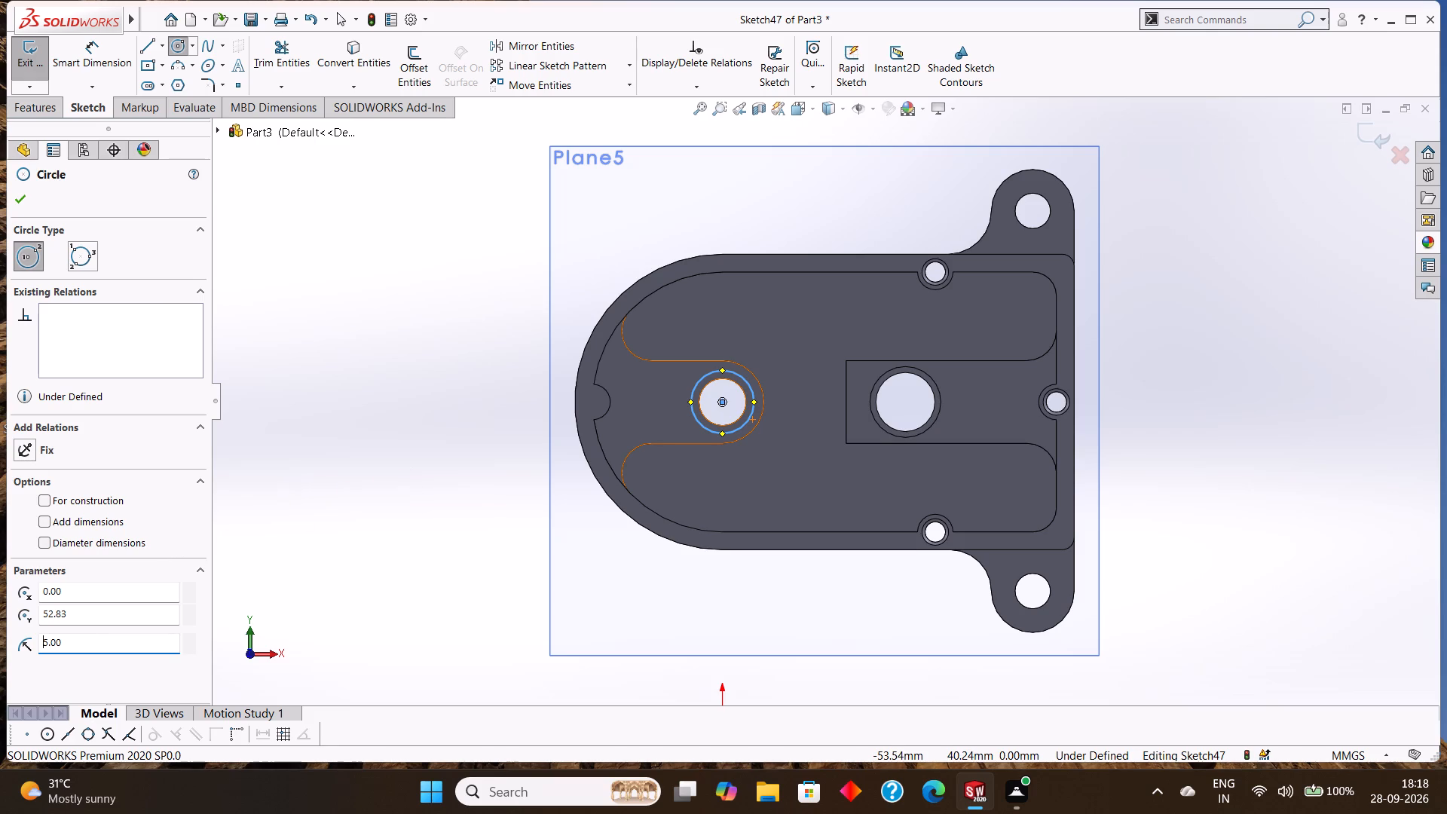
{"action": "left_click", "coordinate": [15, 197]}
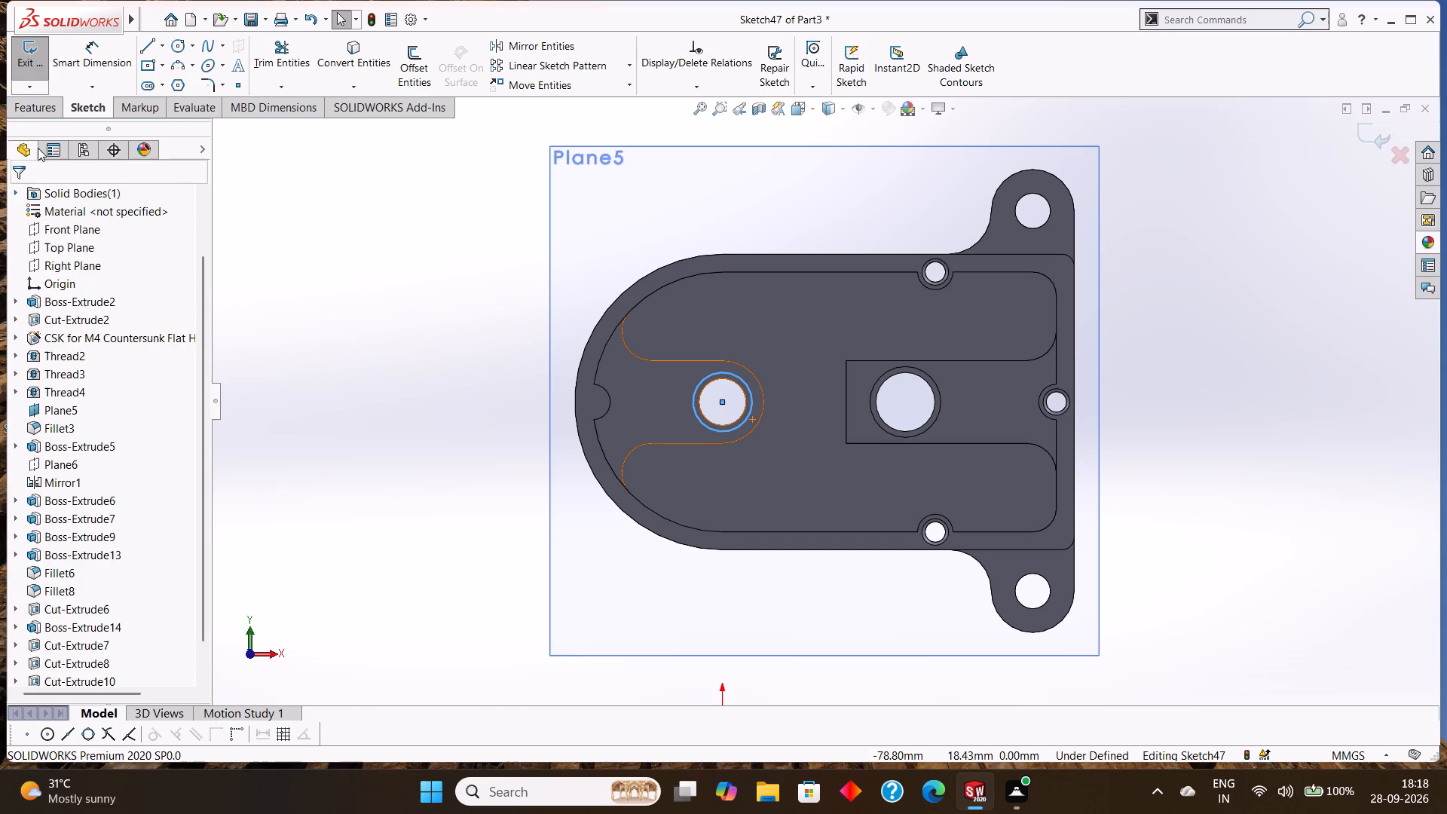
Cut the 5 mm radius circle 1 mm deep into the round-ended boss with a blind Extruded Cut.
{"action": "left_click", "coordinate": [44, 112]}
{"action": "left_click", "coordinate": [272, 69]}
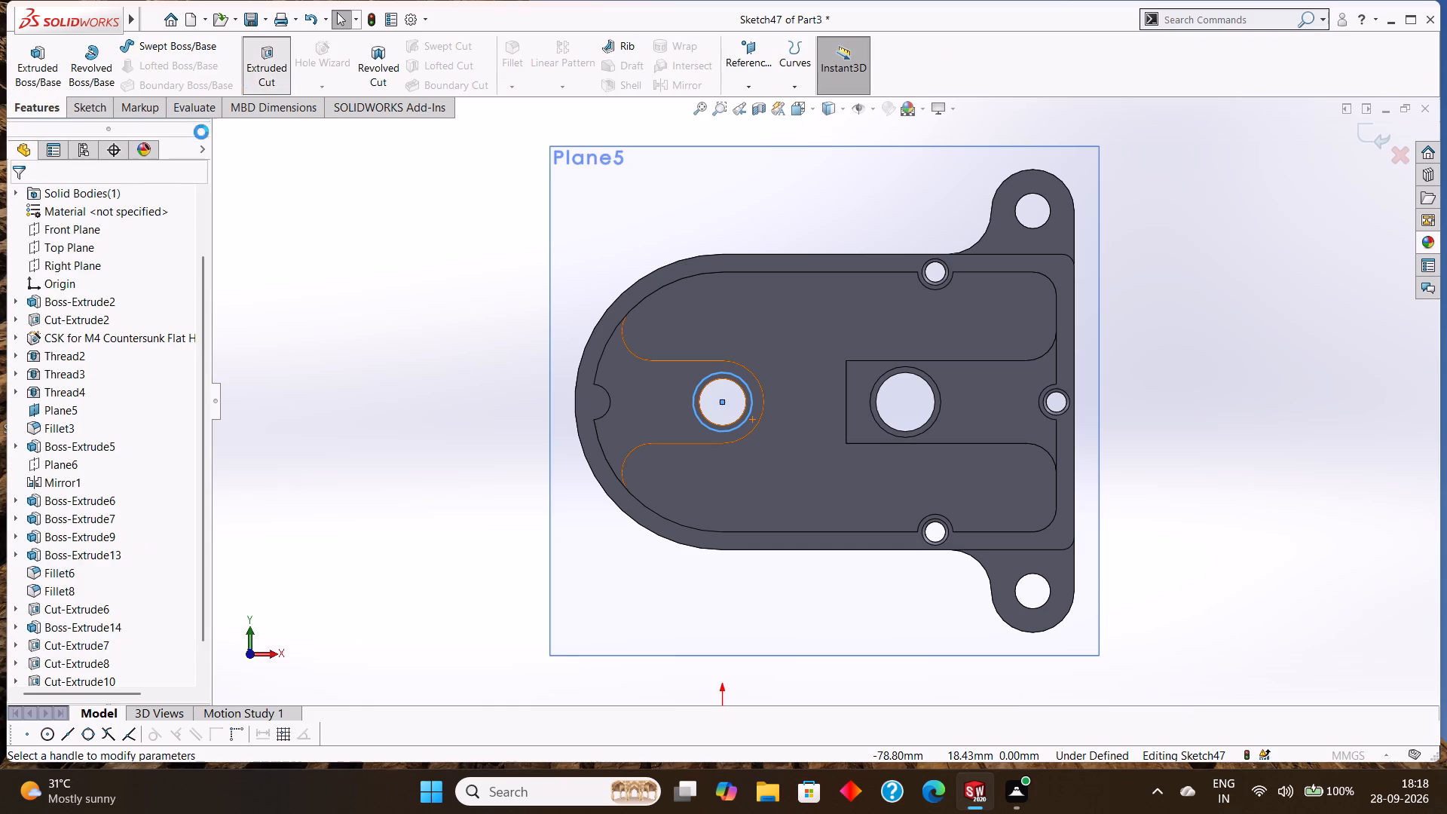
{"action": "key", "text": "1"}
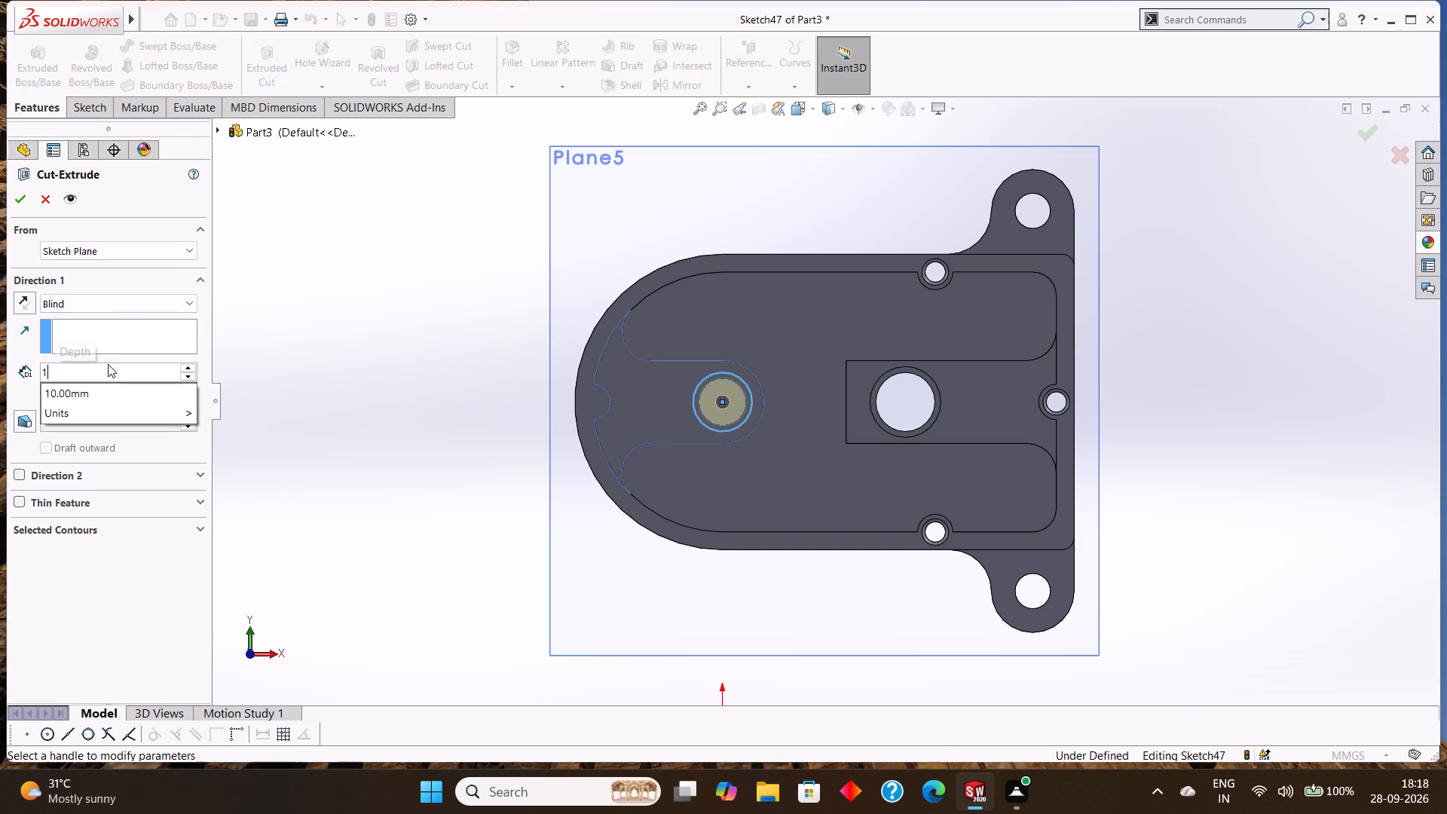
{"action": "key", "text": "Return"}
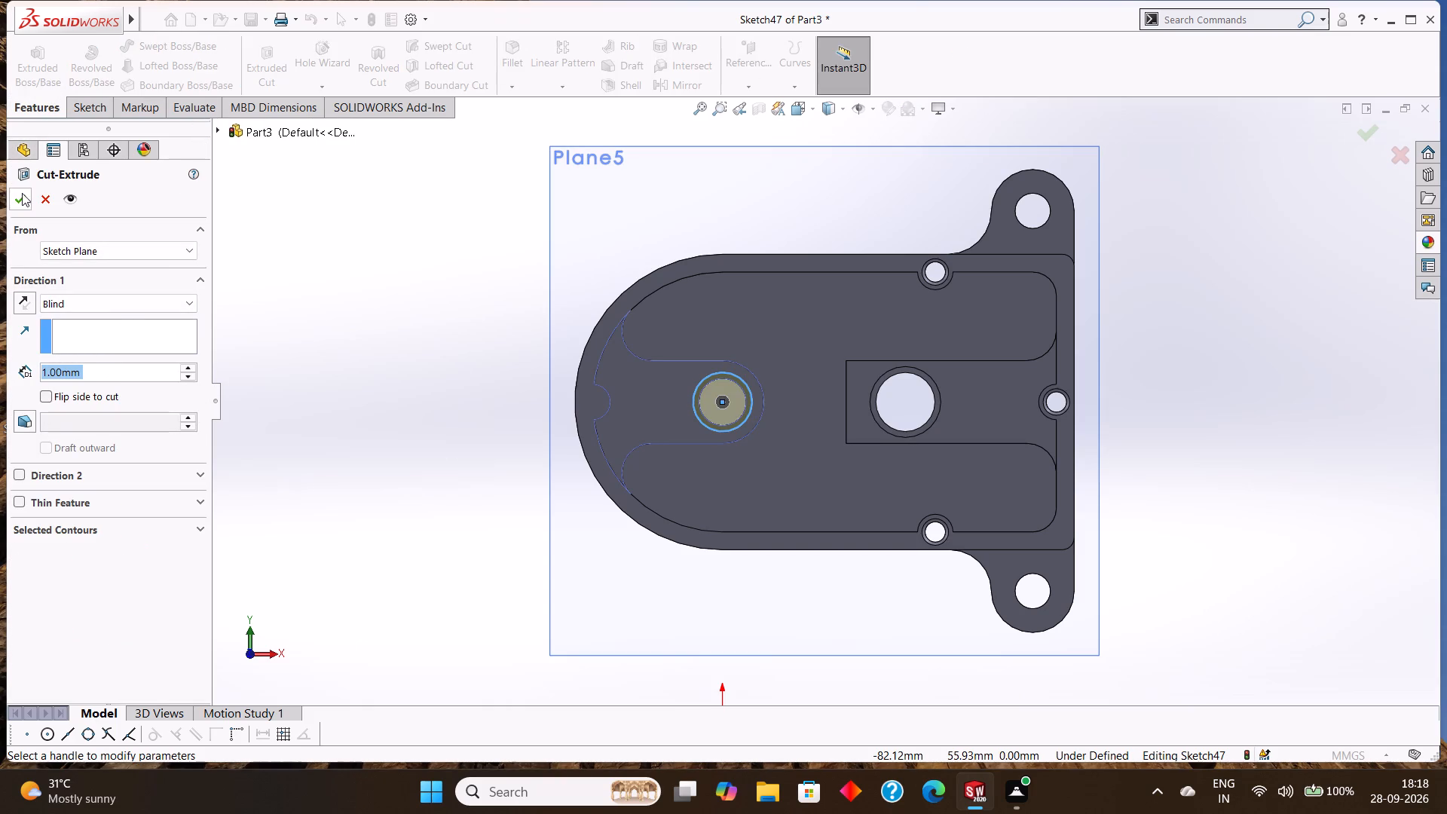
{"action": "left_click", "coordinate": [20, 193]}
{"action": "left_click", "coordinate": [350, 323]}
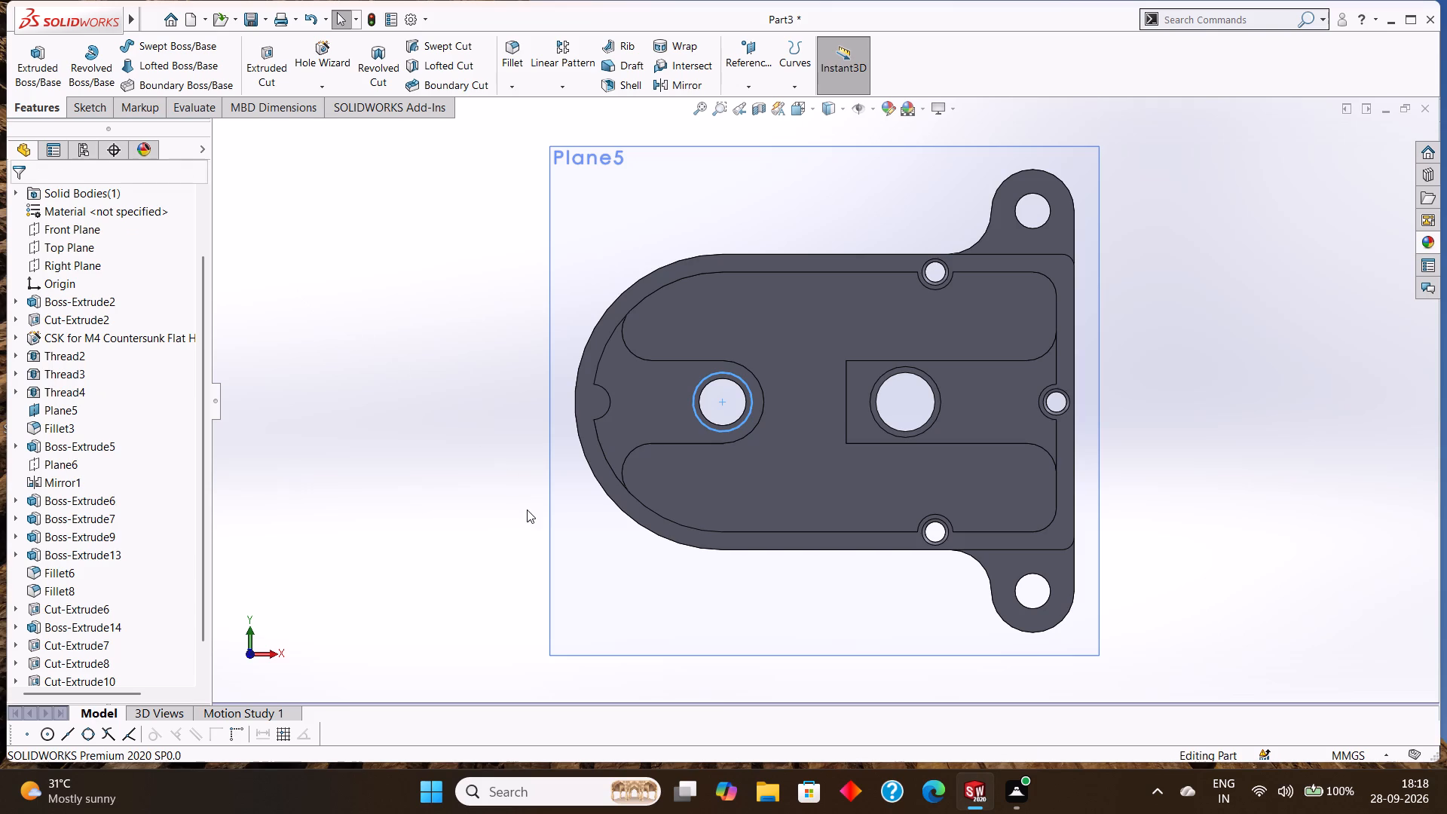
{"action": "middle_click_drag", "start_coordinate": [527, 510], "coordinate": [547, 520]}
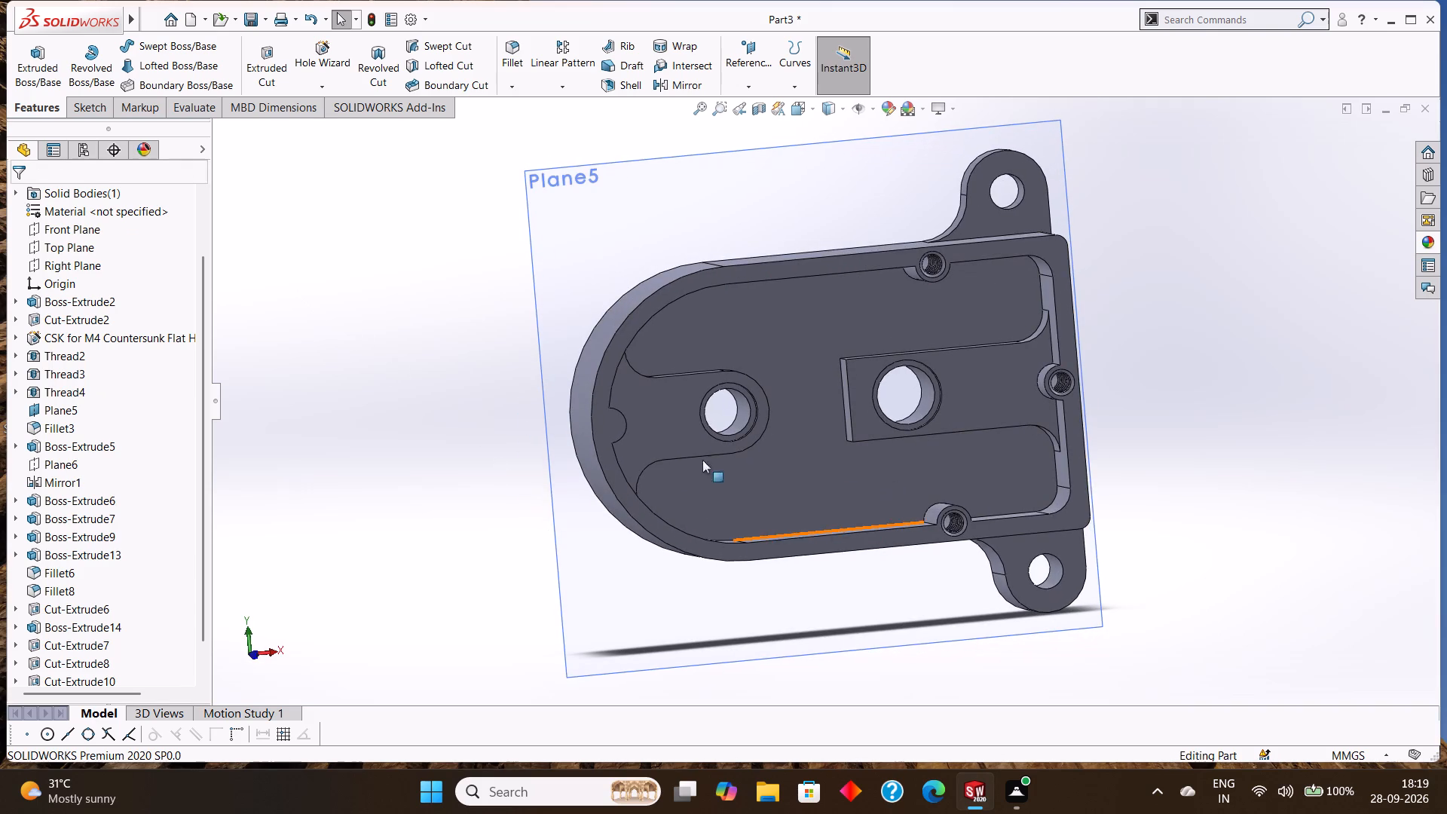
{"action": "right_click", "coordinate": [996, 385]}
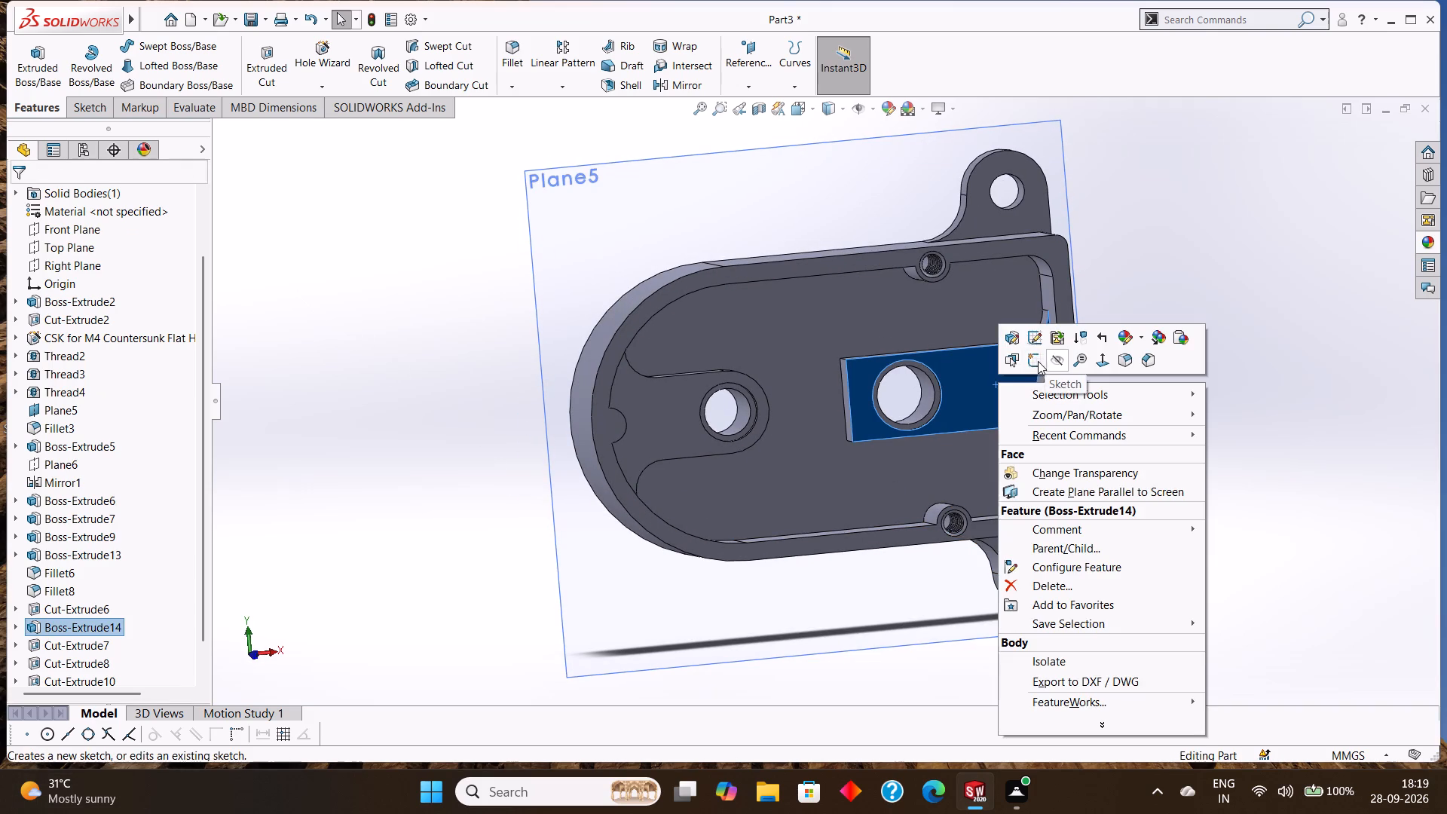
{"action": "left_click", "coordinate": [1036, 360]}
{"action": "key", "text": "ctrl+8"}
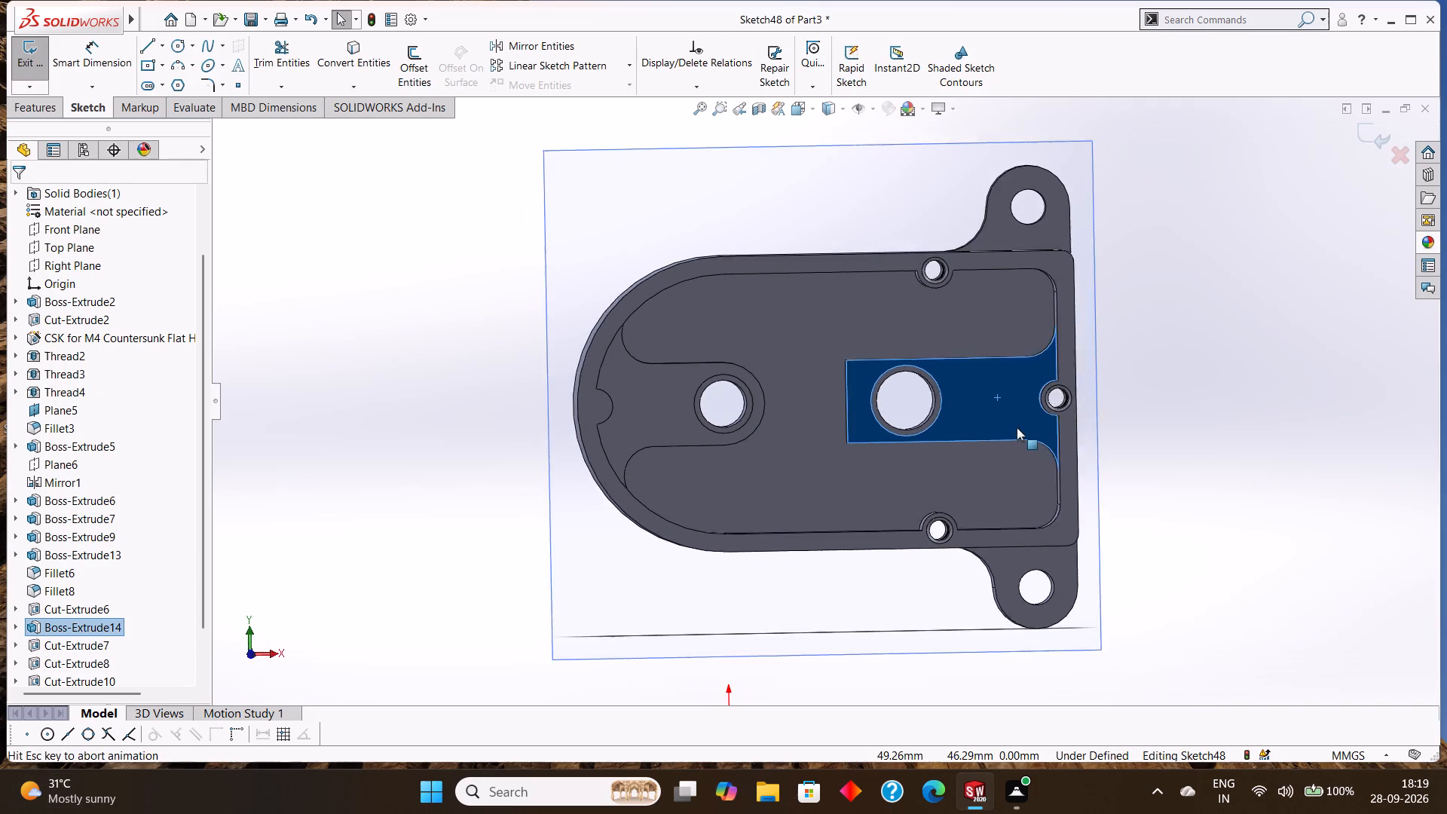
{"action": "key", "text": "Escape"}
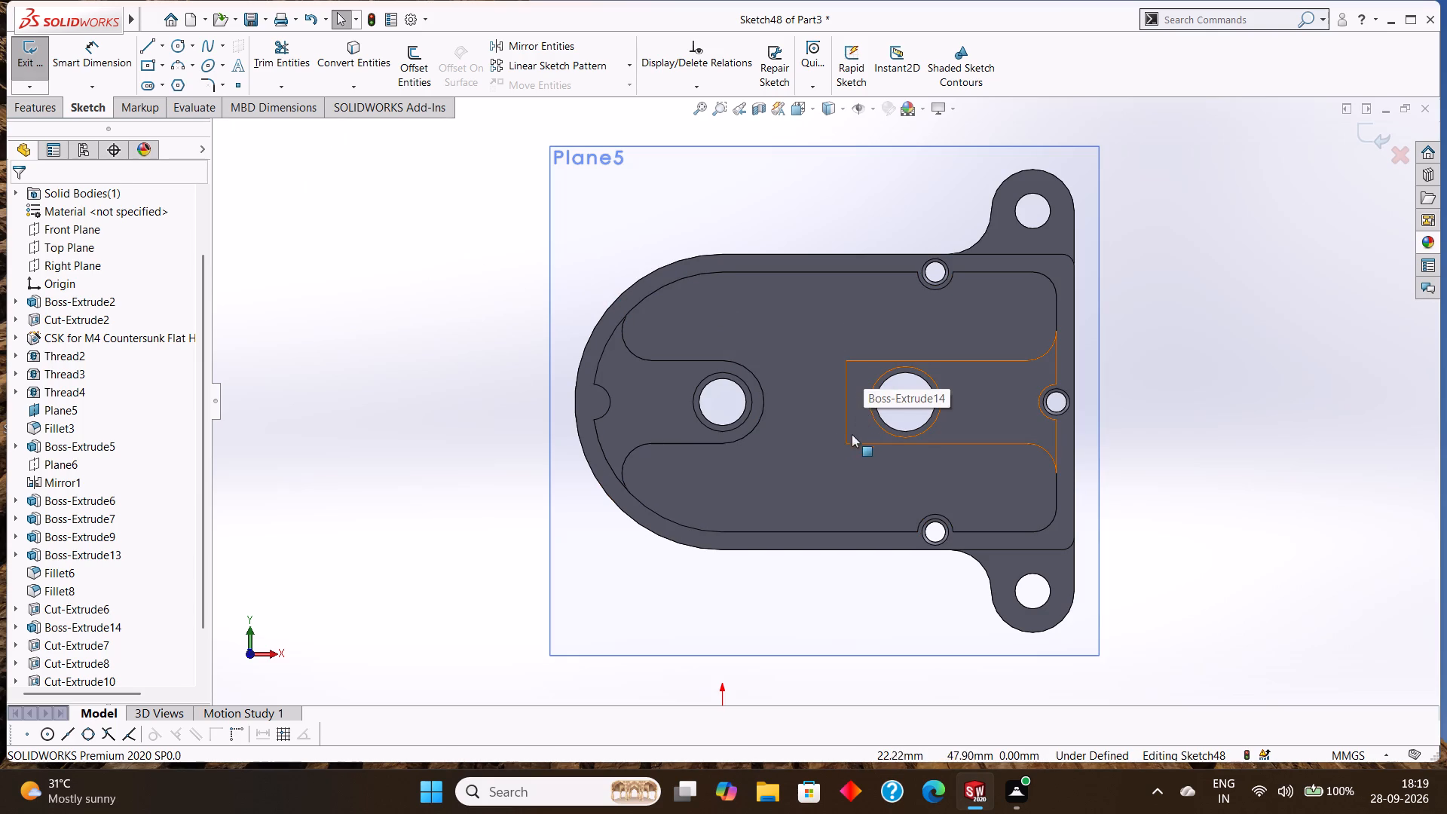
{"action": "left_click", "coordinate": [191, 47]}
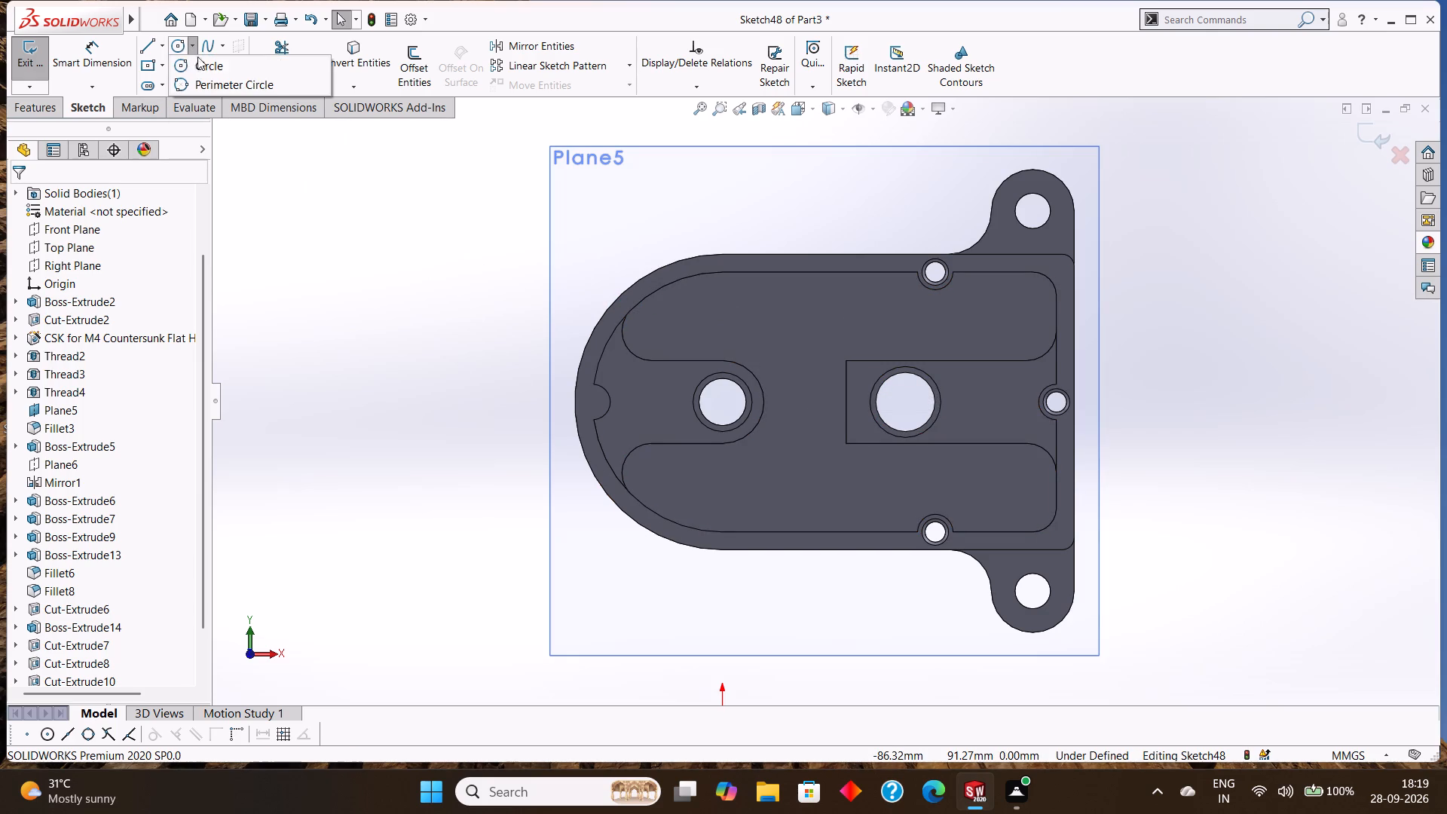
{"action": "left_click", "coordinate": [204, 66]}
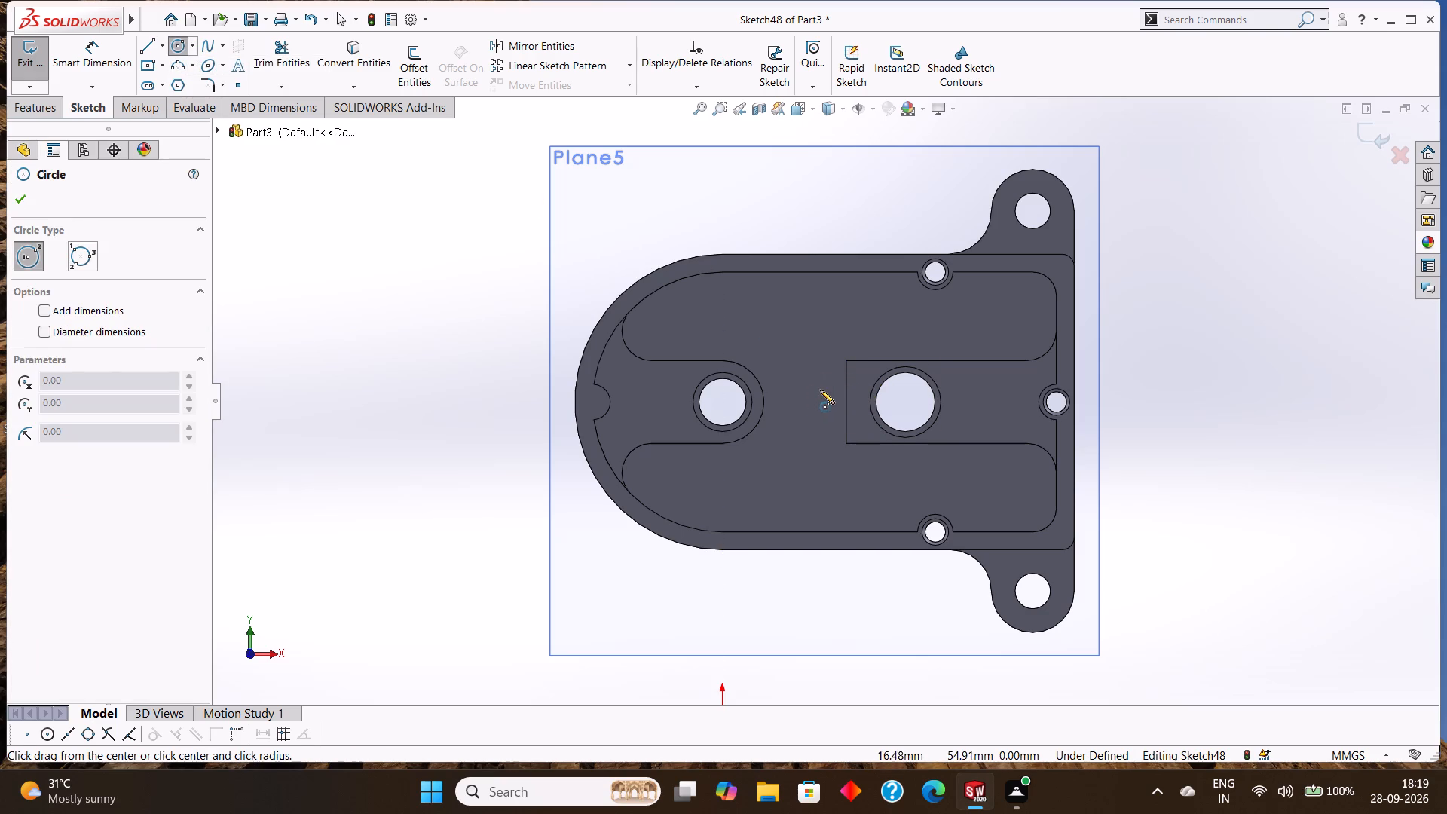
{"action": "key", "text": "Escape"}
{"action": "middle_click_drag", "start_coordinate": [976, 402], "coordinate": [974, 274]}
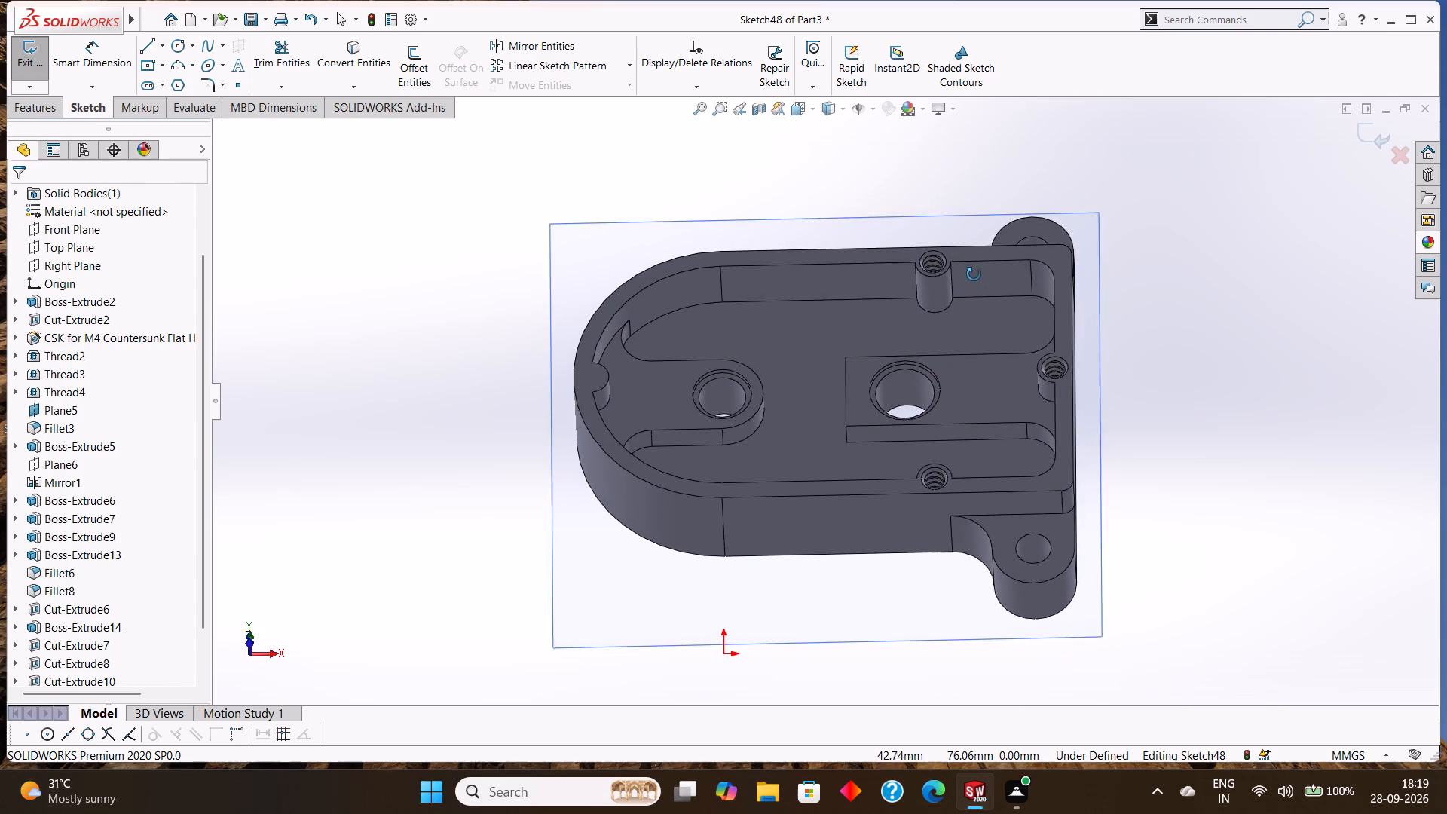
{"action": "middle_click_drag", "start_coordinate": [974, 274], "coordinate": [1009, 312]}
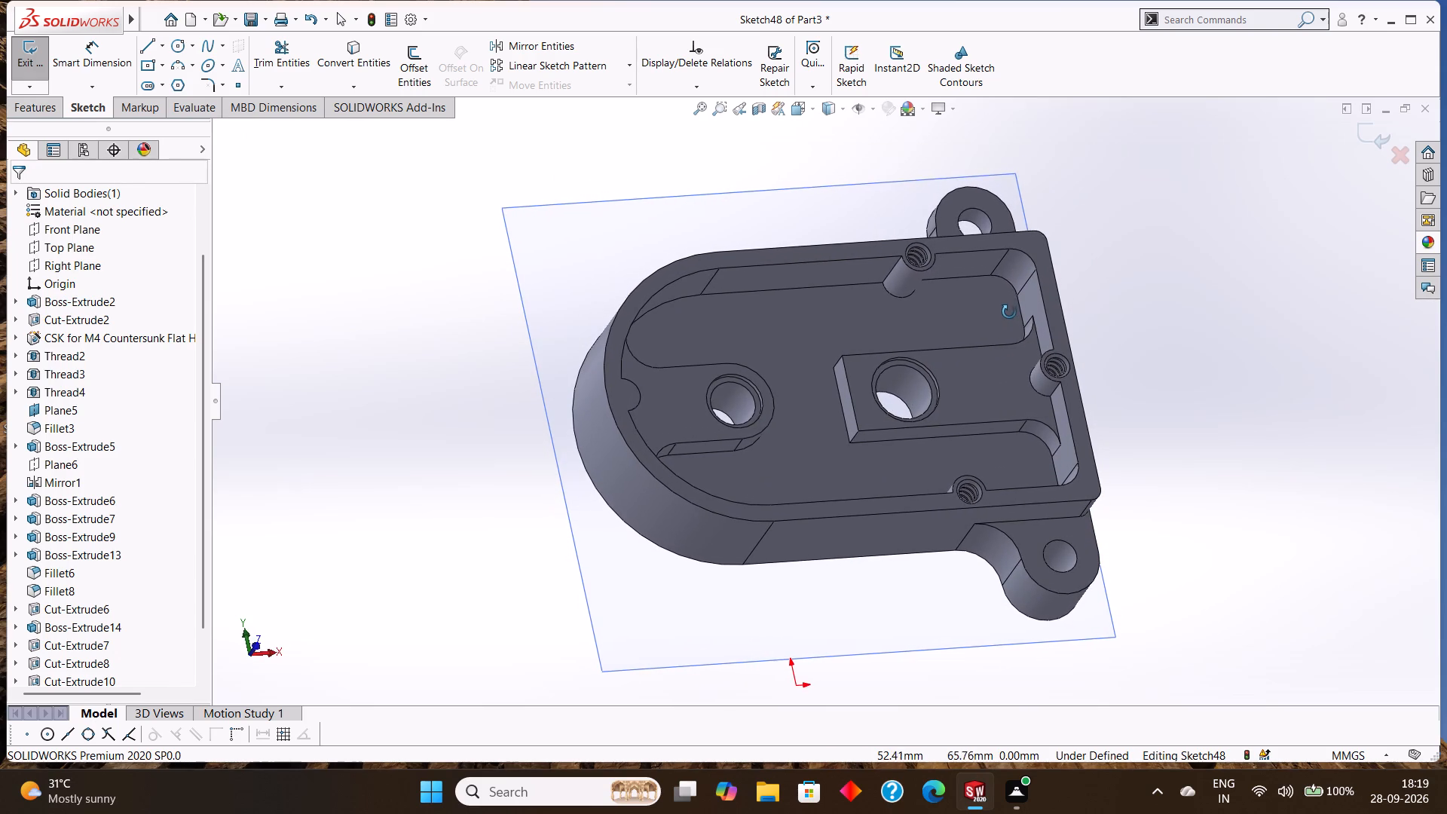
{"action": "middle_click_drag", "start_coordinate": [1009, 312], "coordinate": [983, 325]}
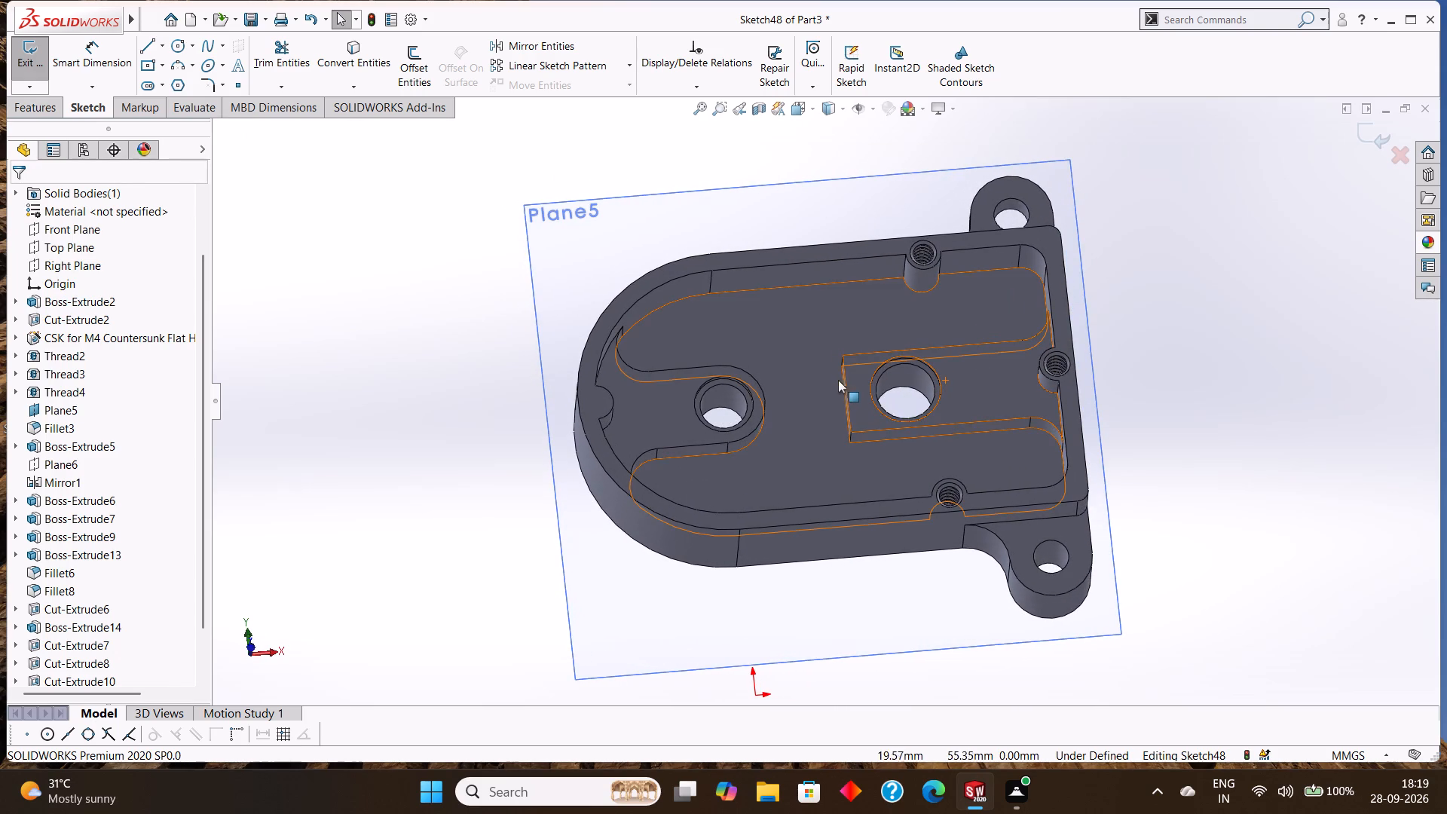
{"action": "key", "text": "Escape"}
Undo the 1 mm counterbore, the 8 mm through hole and their circle sketches on the round-ended boss.
{"action": "key", "text": "ctrl+z"}
{"action": "key", "text": "ctrl+z"}
{"action": "key", "text": "ctrl+z"}
{"action": "key", "text": "ctrl+z"}
{"action": "key", "text": "ctrl+z"}
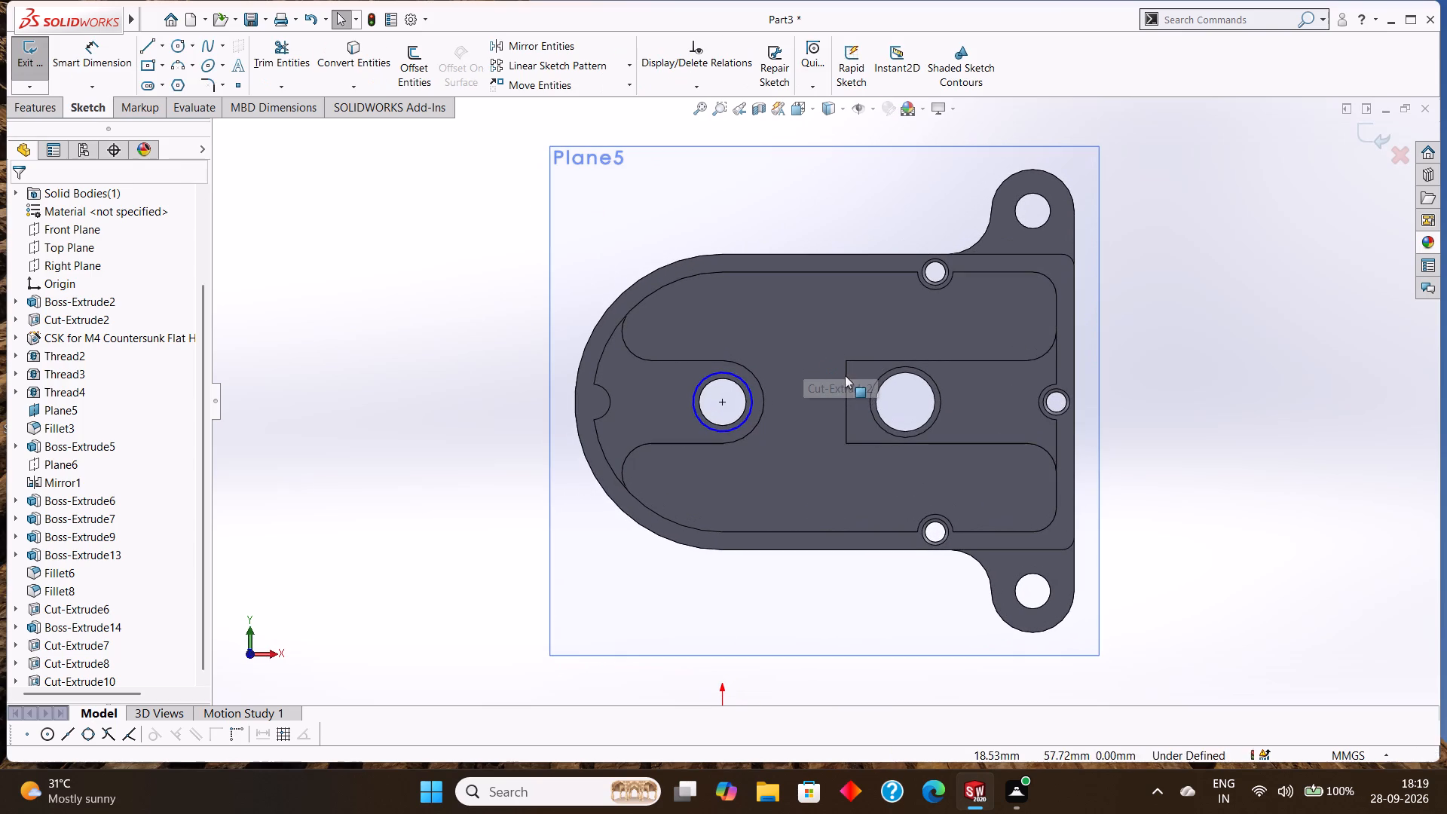
{"action": "key", "text": "ctrl+z"}
{"action": "key", "text": "ctrl+z"}
{"action": "key", "text": "ctrl+z"}
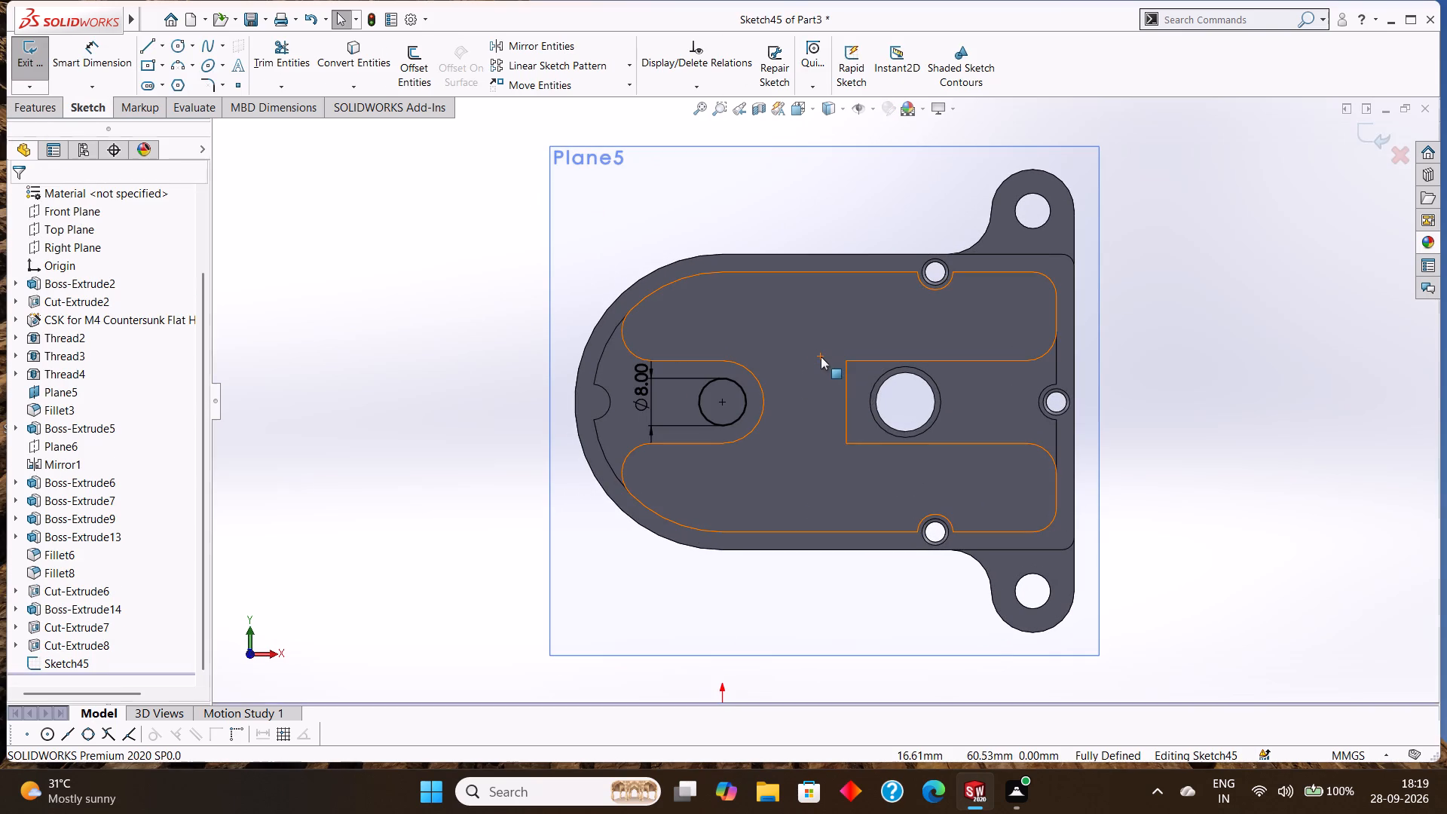
{"action": "key", "text": "ctrl+z"}
{"action": "key", "text": "ctrl+z"}
{"action": "key", "text": "ctrl+z"}
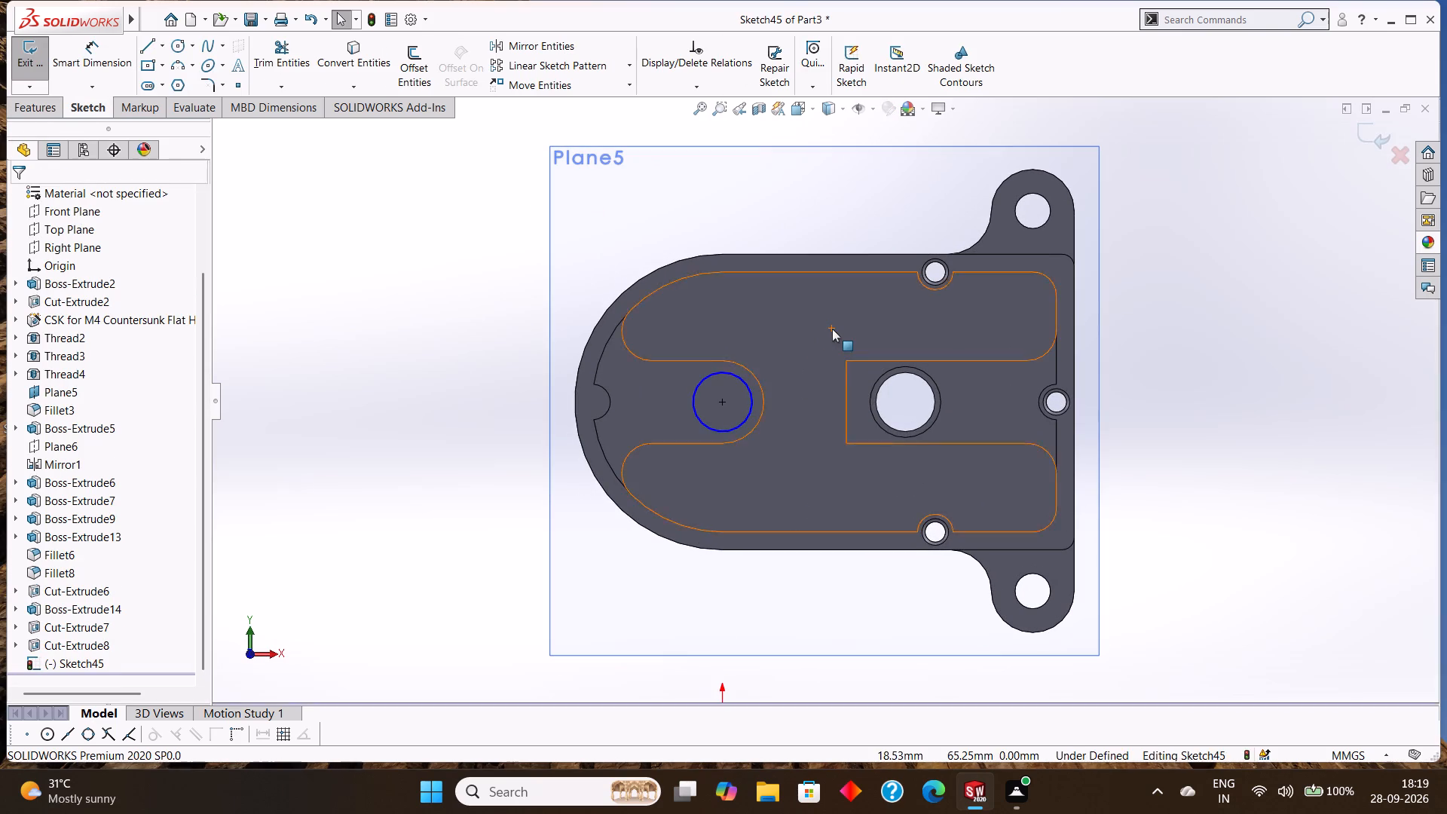
{"action": "key", "text": "ctrl+z"}
{"action": "key", "text": "ctrl+z"}
{"action": "key", "text": "ctrl+z"}
{"action": "key", "text": "ctrl+z"}
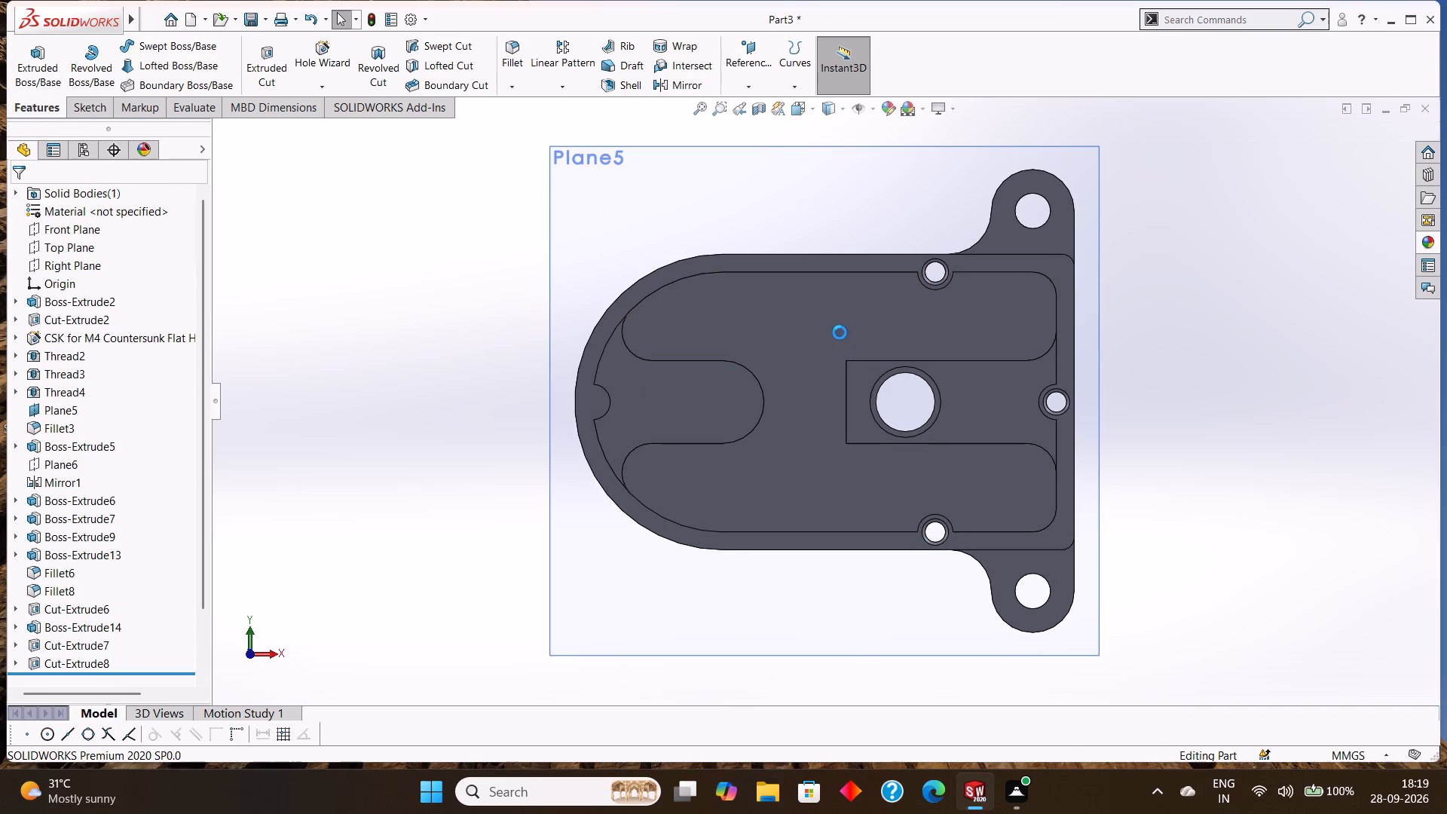
Undo the counterbored hole, its sketches and the extrusion of the rectangular cavity block, back to the block's open profile sketch.
{"action": "key", "text": "ctrl+z"}
{"action": "key", "text": "ctrl+z"}
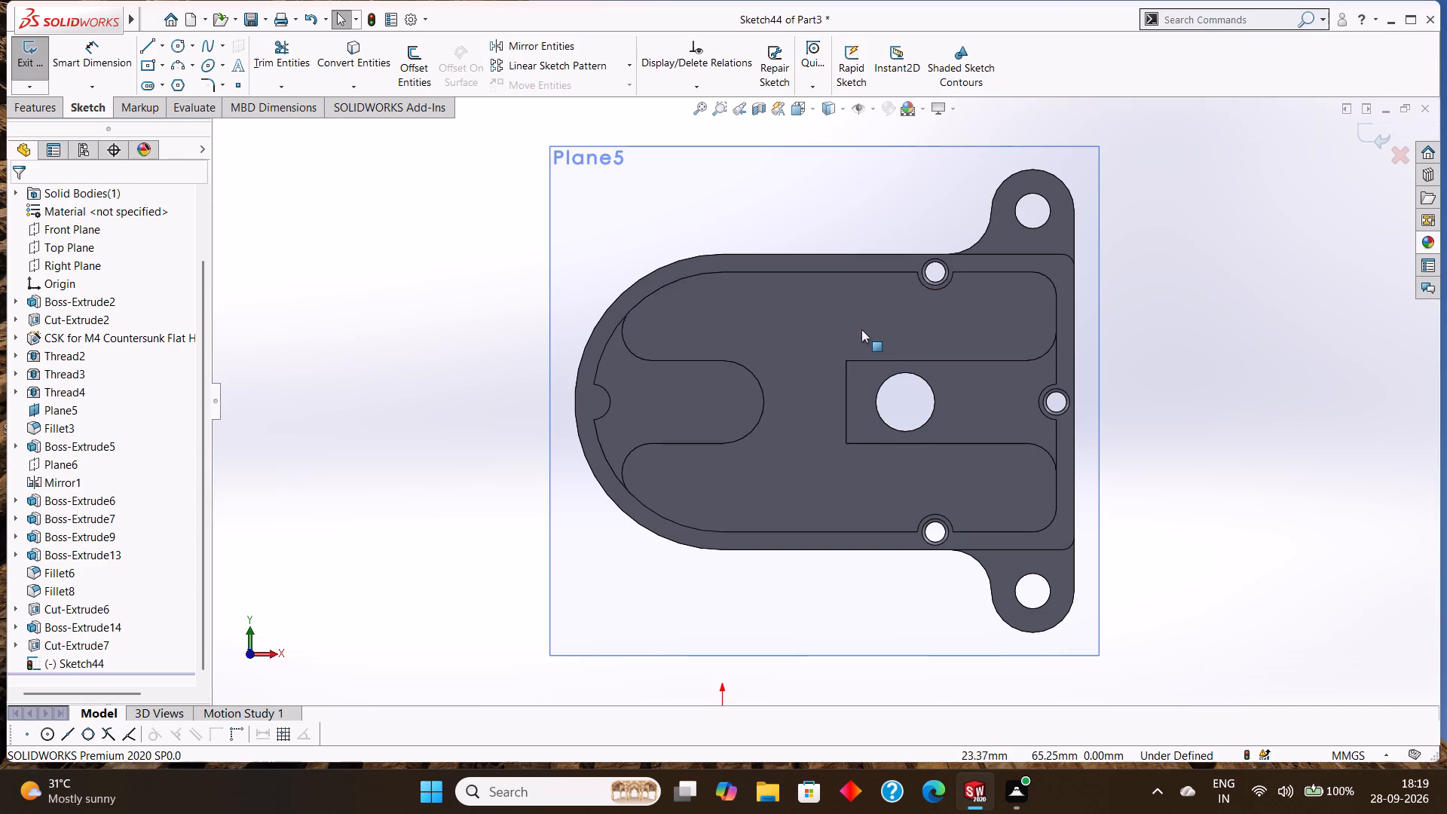
{"action": "key", "text": "ctrl+z"}
{"action": "key", "text": "ctrl+z"}
{"action": "key", "text": "ctrl+z"}
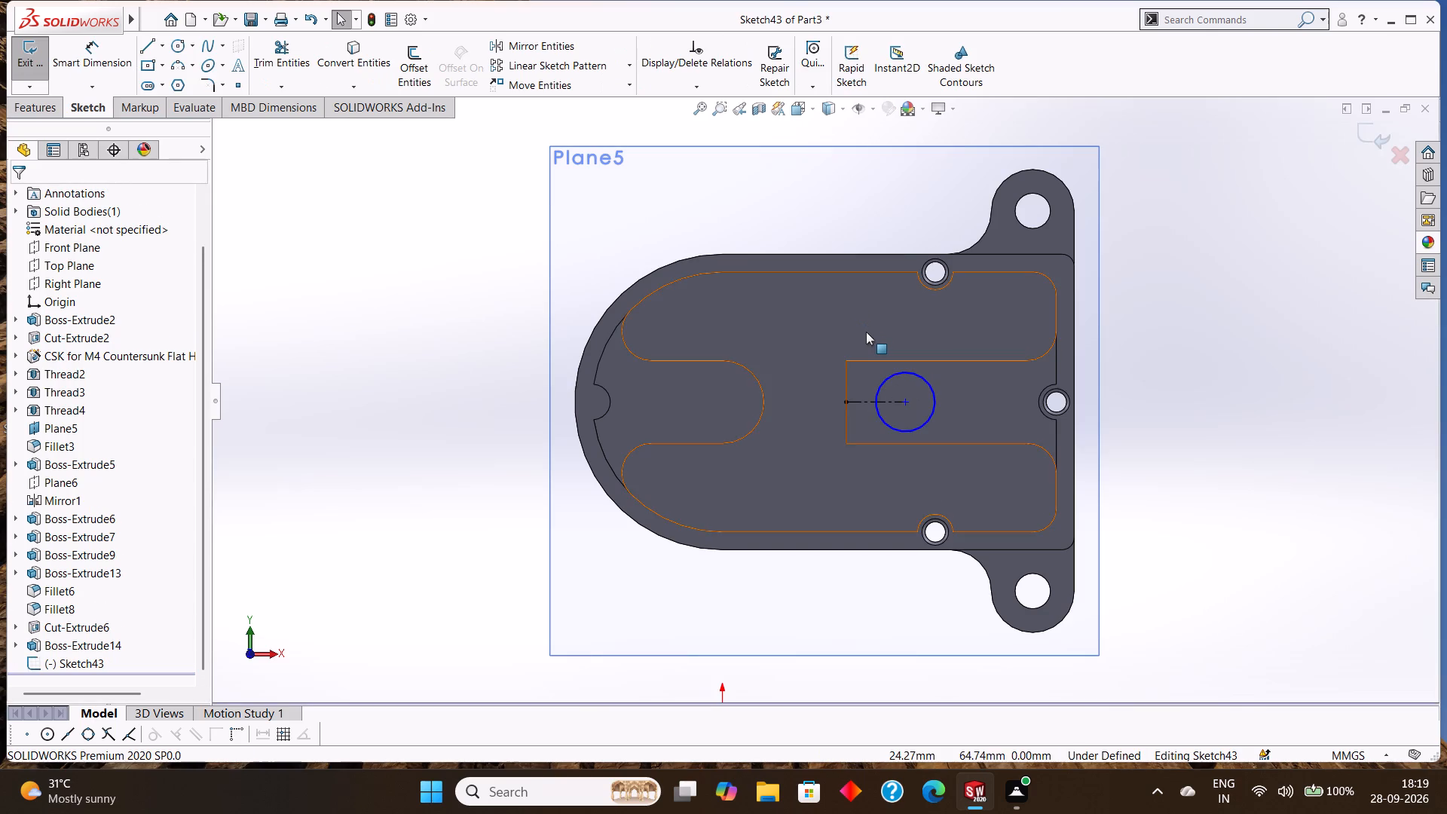
{"action": "key", "text": "ctrl+z"}
{"action": "key", "text": "ctrl+z"}
{"action": "key", "text": "ctrl+z"}
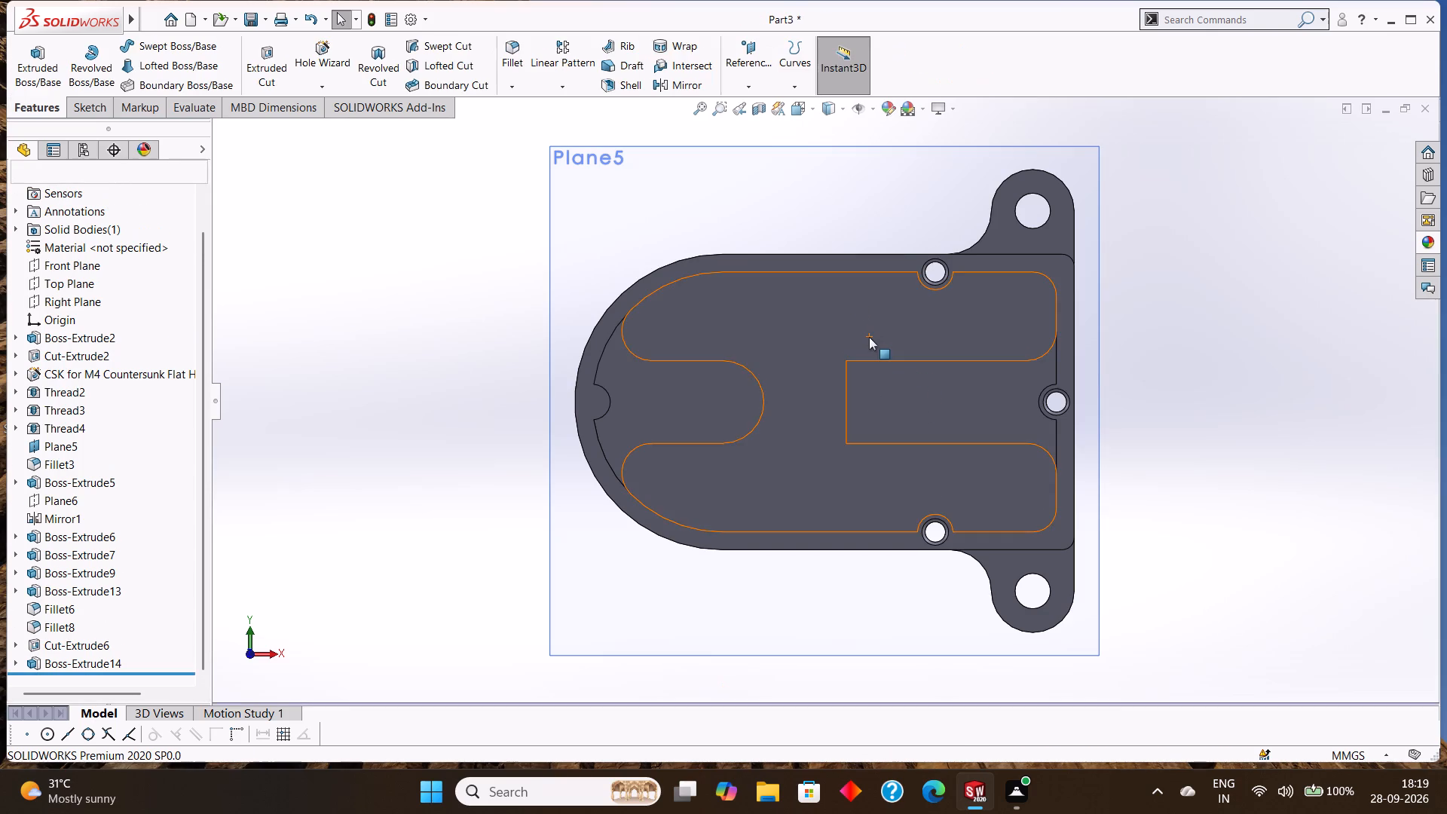
{"action": "key", "text": "ctrl+z"}
{"action": "key", "text": "ctrl+z"}
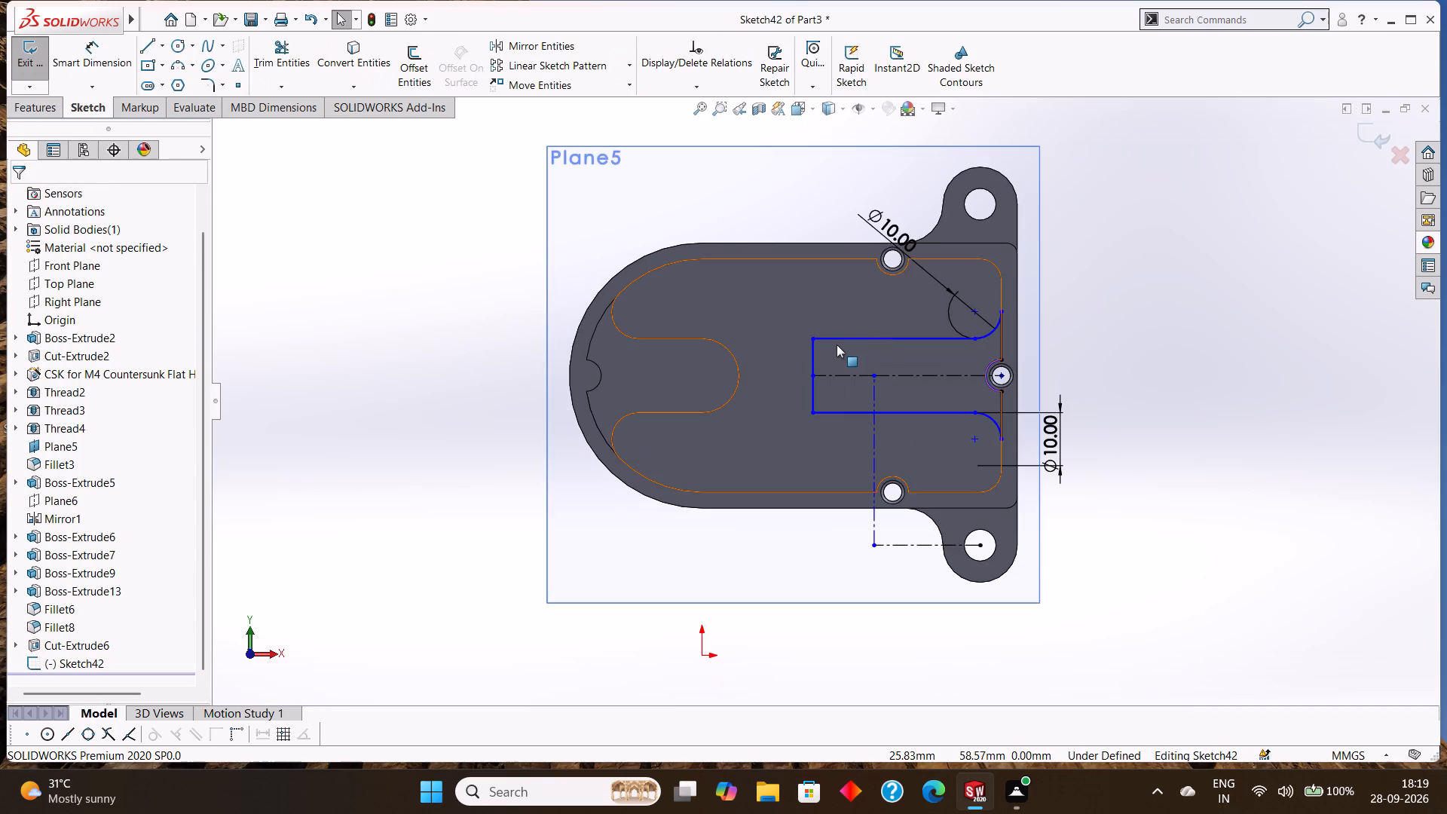
Dimension the upper half of the block profile's inner end line at 5 mm, and correct it to 10 mm.
{"action": "left_click", "coordinate": [98, 51]}
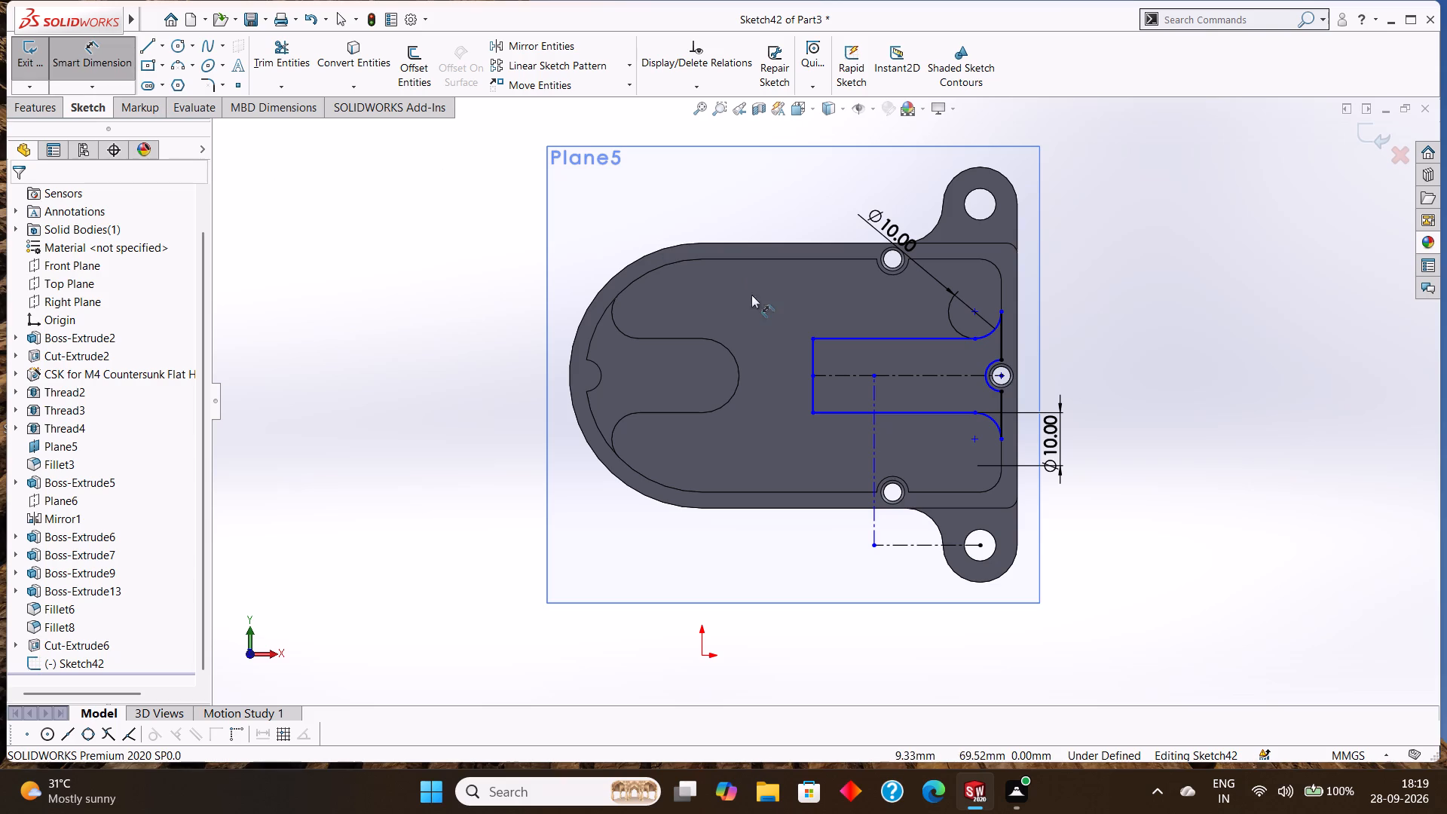
{"action": "left_click", "coordinate": [811, 353]}
{"action": "left_click", "coordinate": [769, 350]}
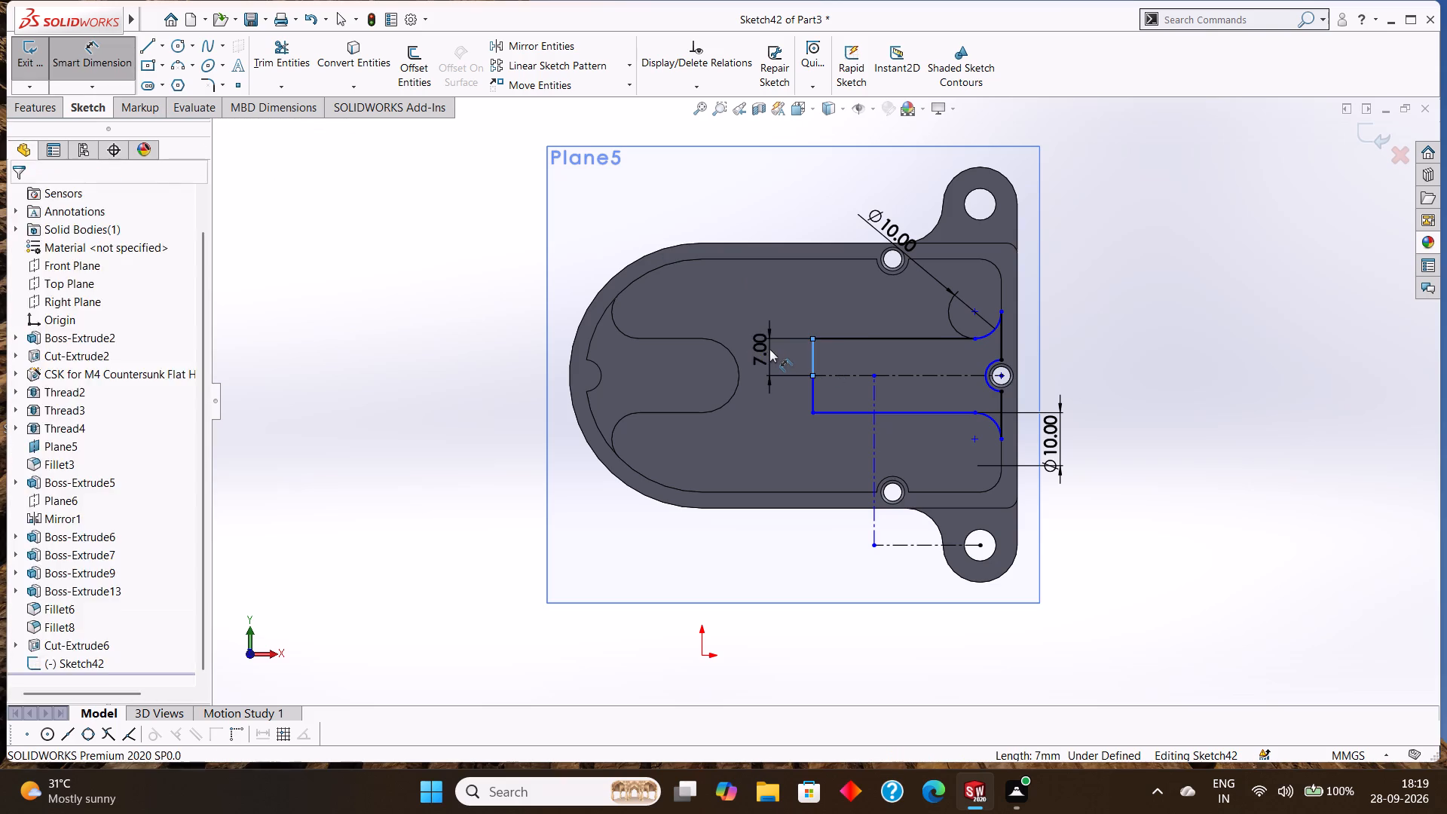
{"action": "key", "text": "5"}
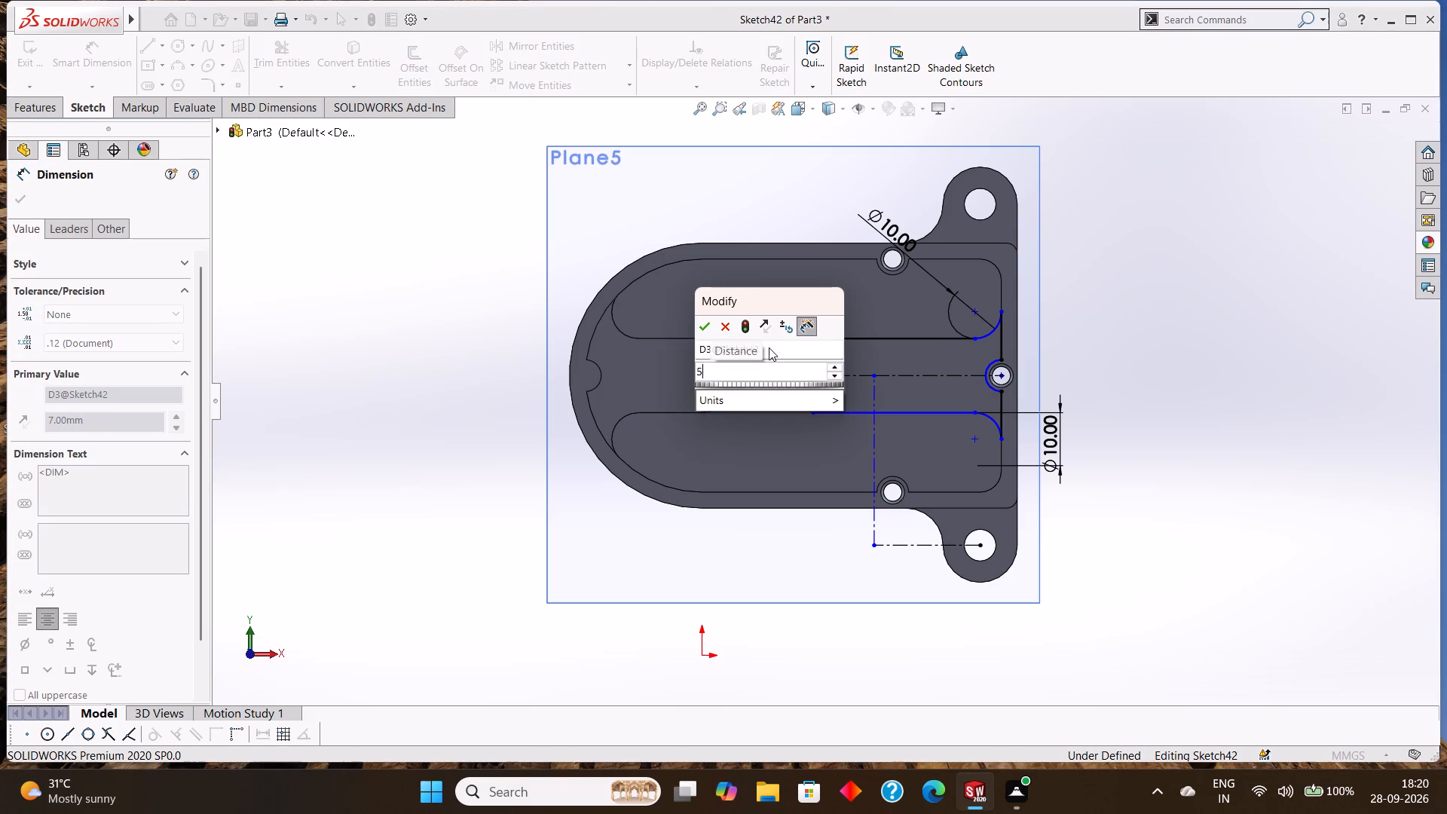
{"action": "key", "text": "Return"}
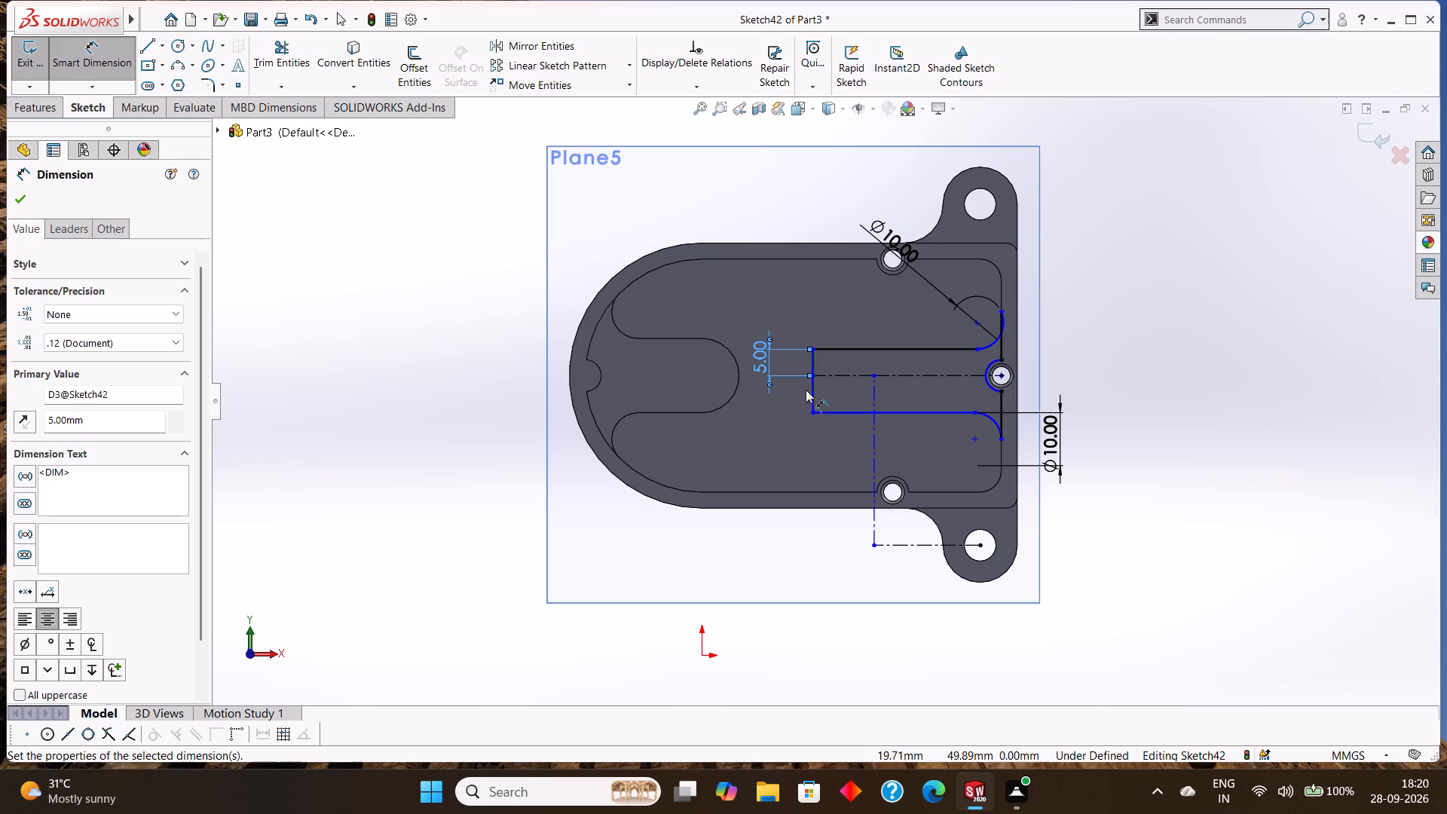
{"action": "double_click", "coordinate": [764, 357]}
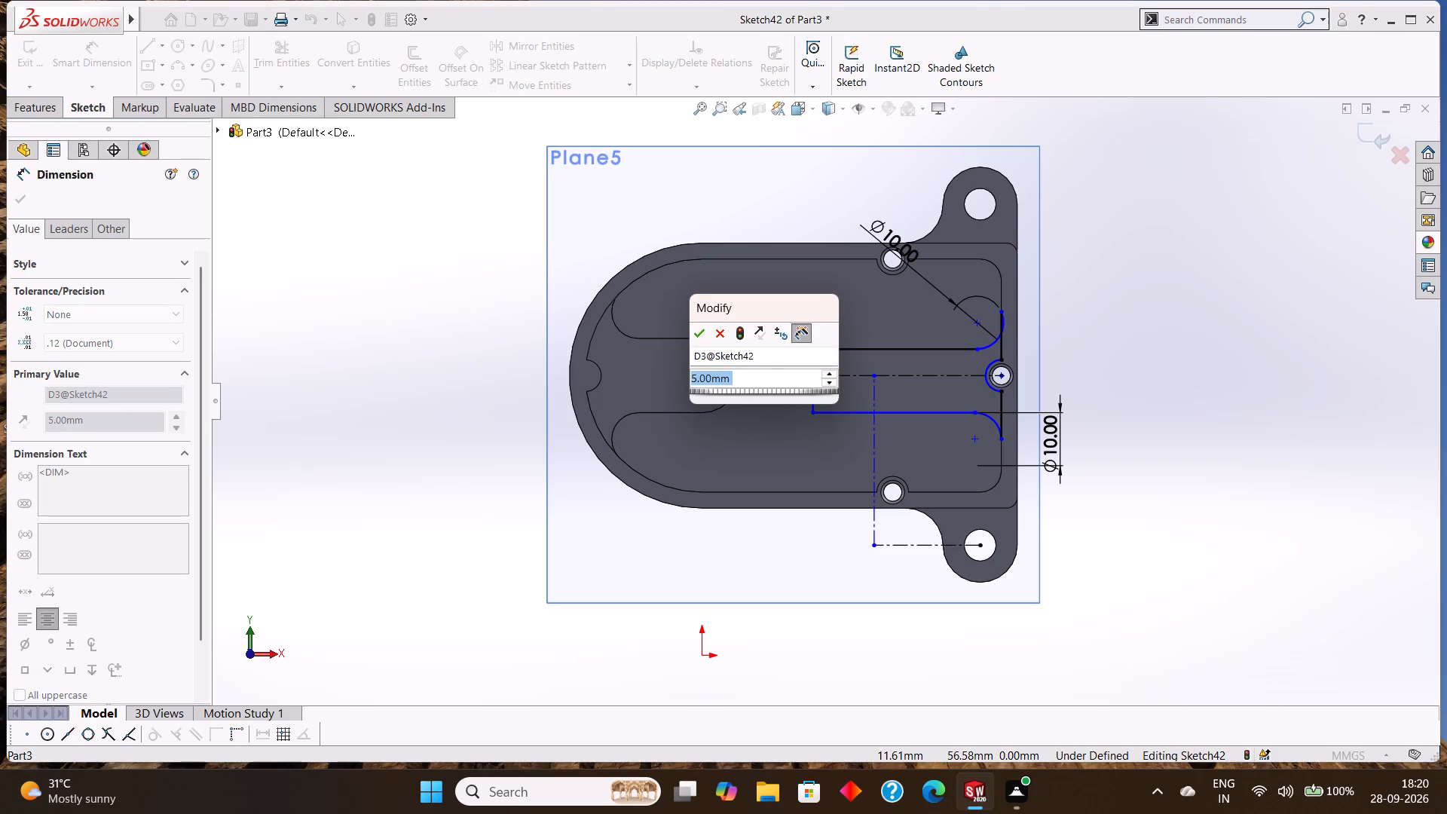
{"action": "type", "text": "10"}
{"action": "key", "text": "Return"}
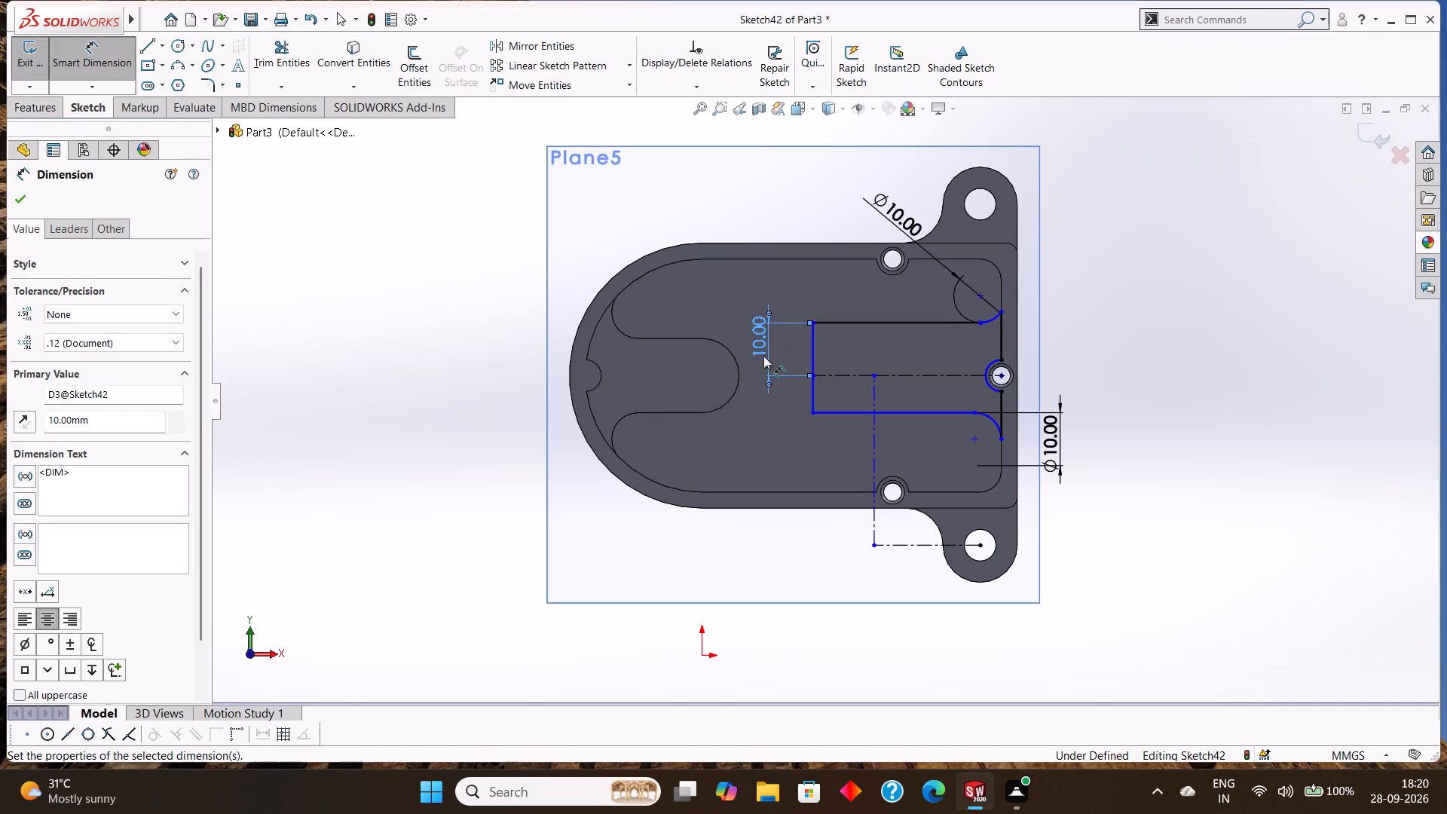
Dimension the lower half of the block profile's inner end line at 10 mm.
{"action": "left_click", "coordinate": [811, 391]}
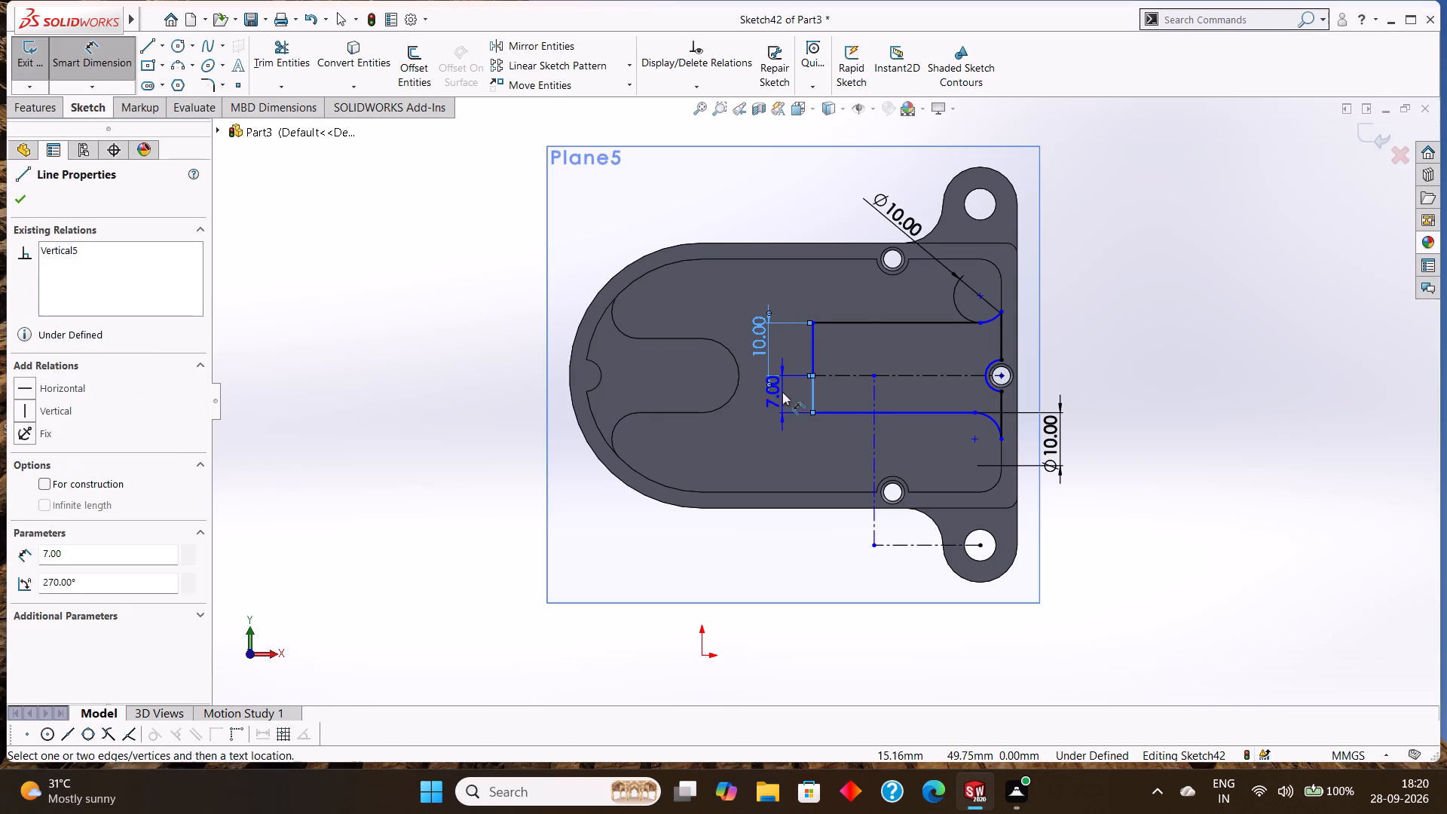
{"action": "left_click", "coordinate": [782, 392]}
{"action": "type", "text": "10"}
{"action": "key", "text": "Return"}
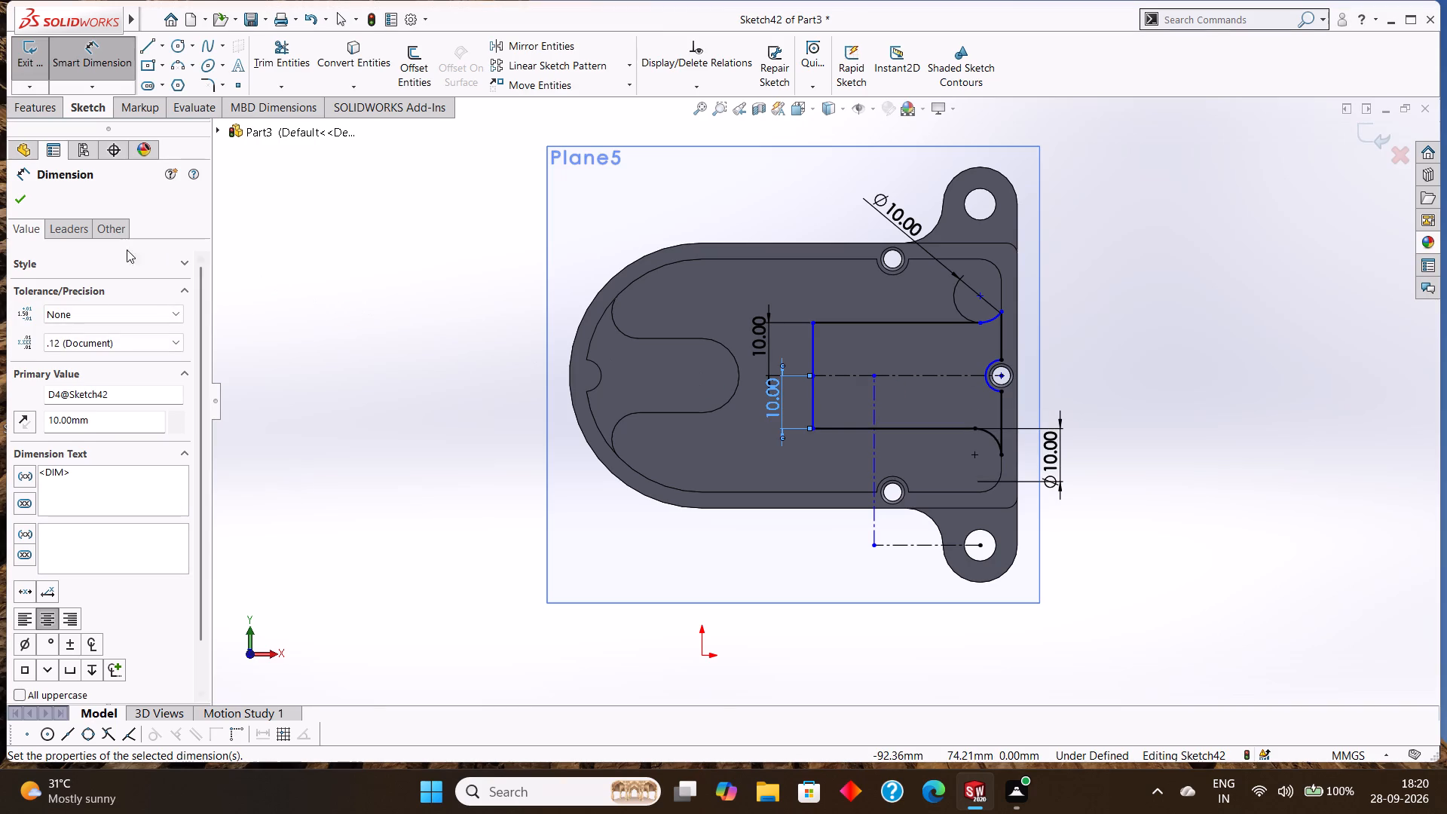
{"action": "left_click", "coordinate": [15, 195]}
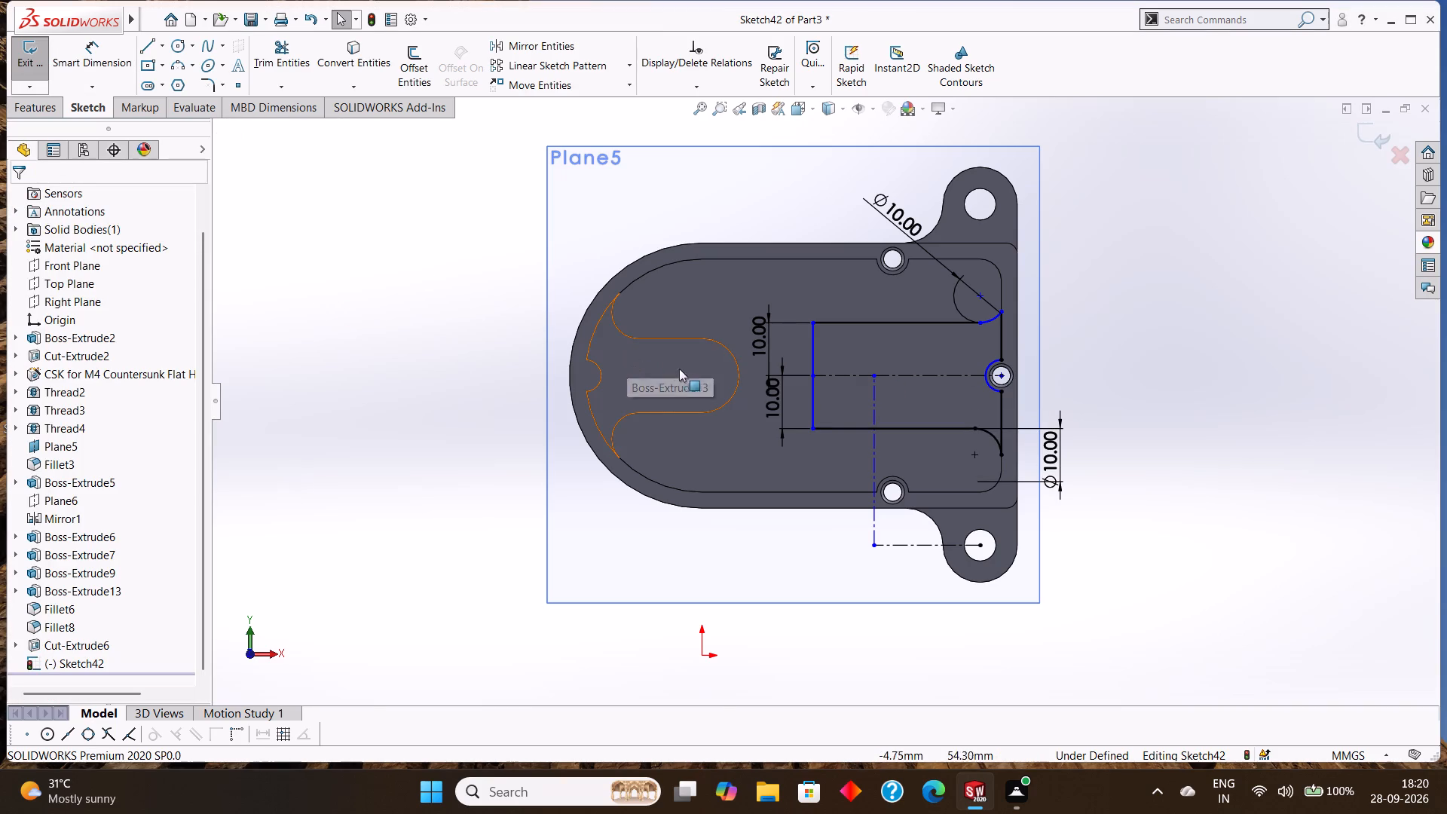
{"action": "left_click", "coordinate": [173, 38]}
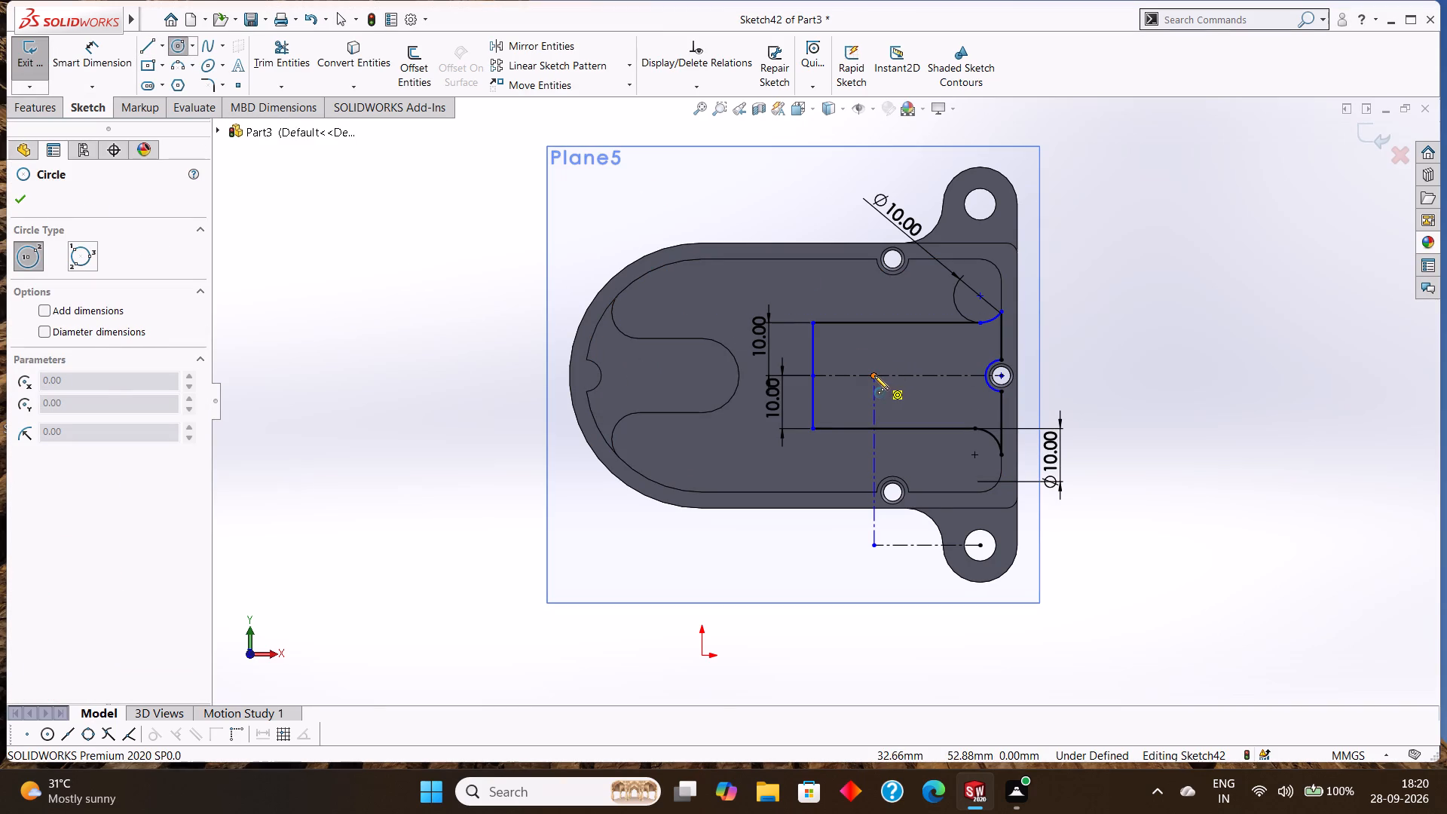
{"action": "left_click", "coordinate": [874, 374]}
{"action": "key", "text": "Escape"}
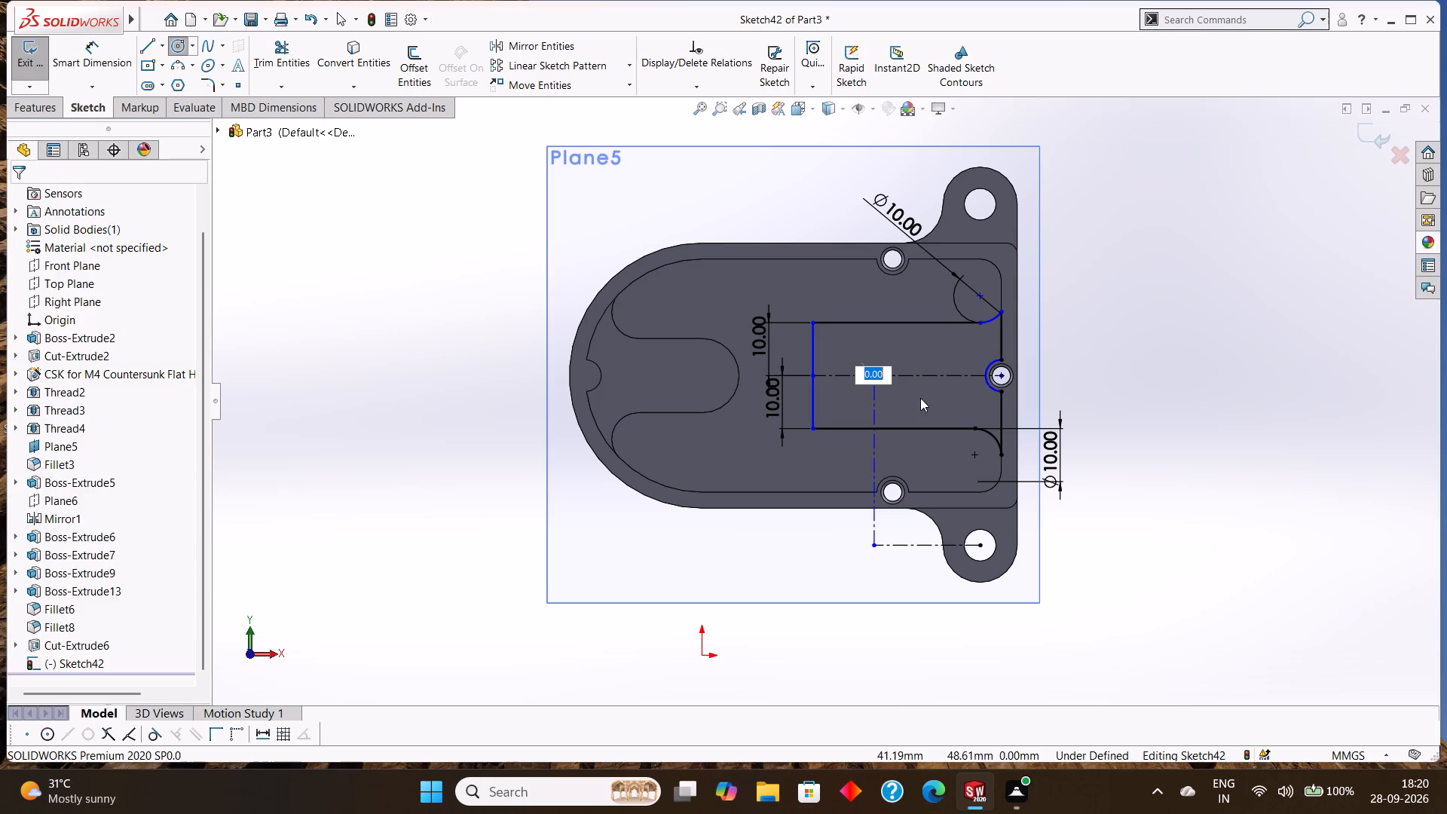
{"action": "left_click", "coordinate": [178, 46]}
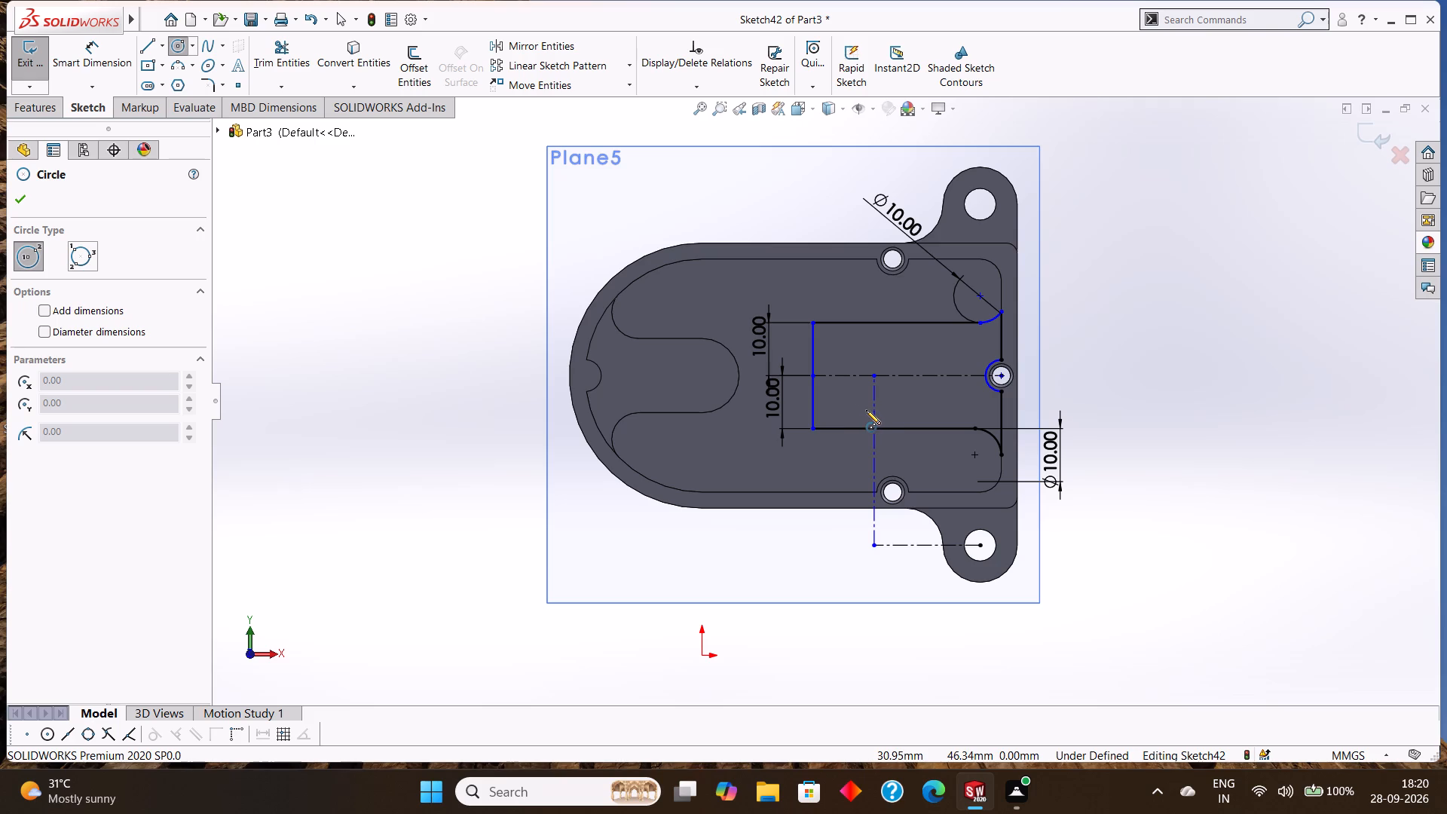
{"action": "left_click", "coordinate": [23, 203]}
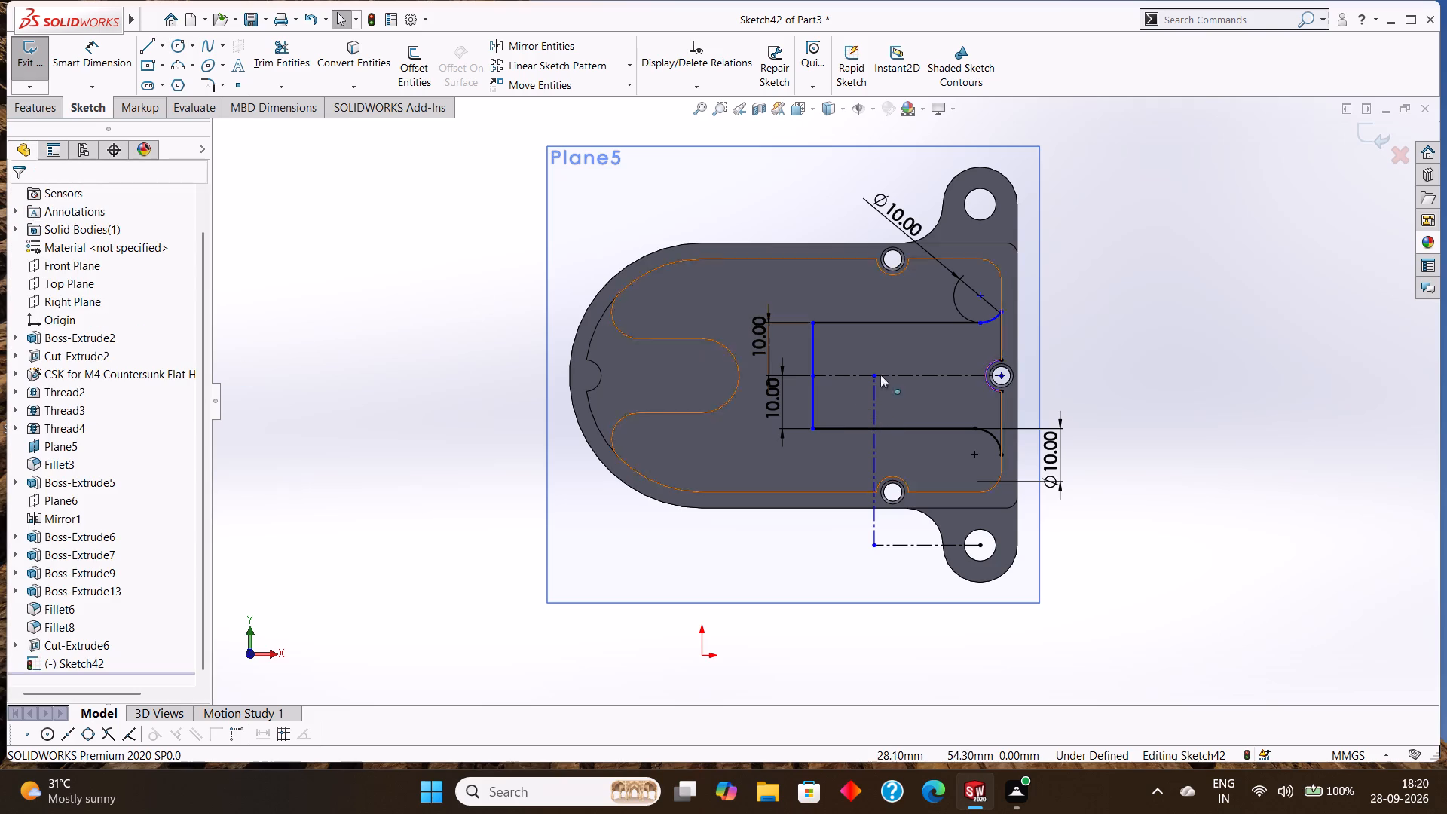
Extrude the widened rectangular block profile as a 5 mm blind boss merged with the enclosure.
{"action": "left_click", "coordinate": [30, 103]}
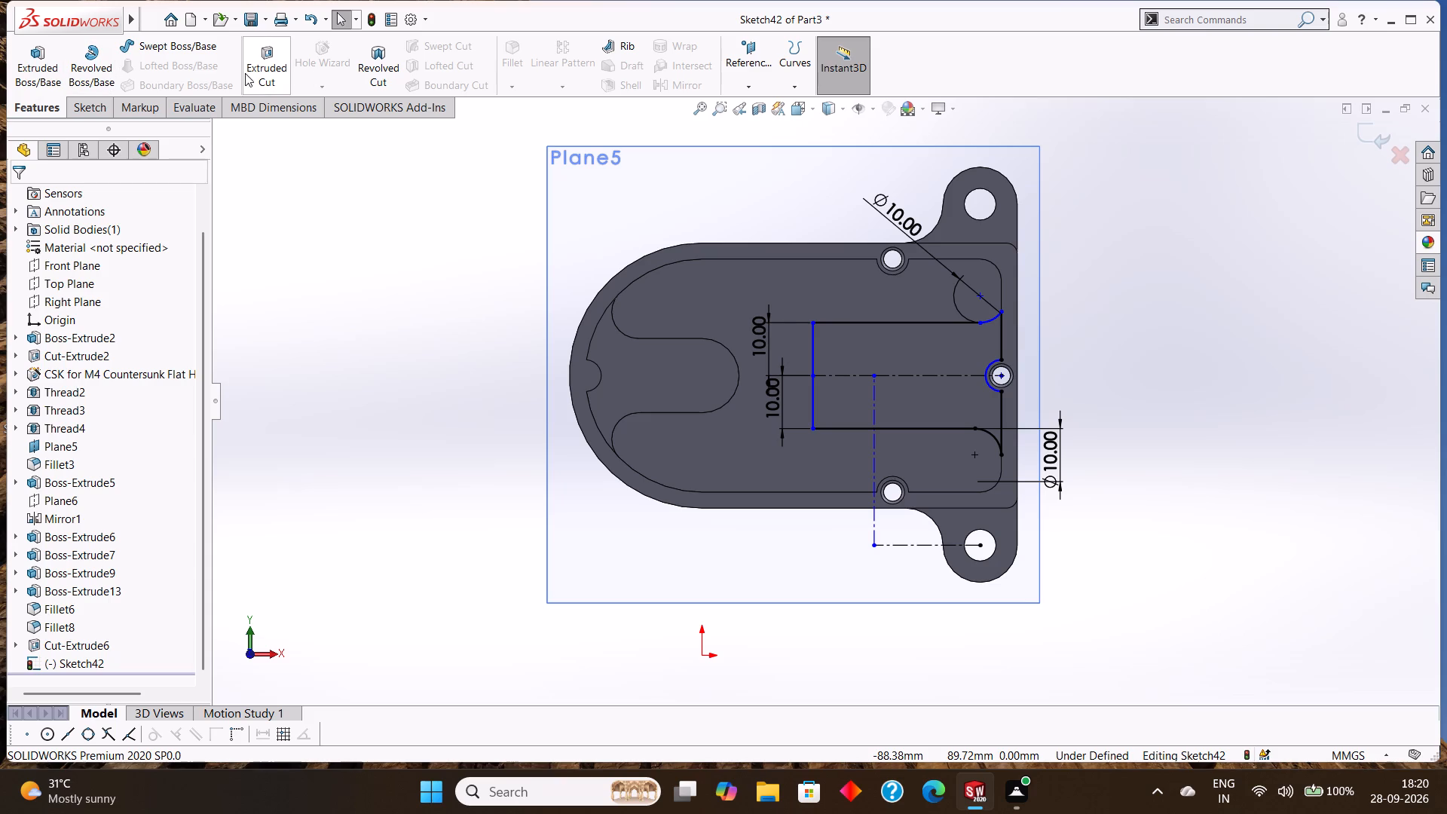
{"action": "left_click", "coordinate": [37, 69]}
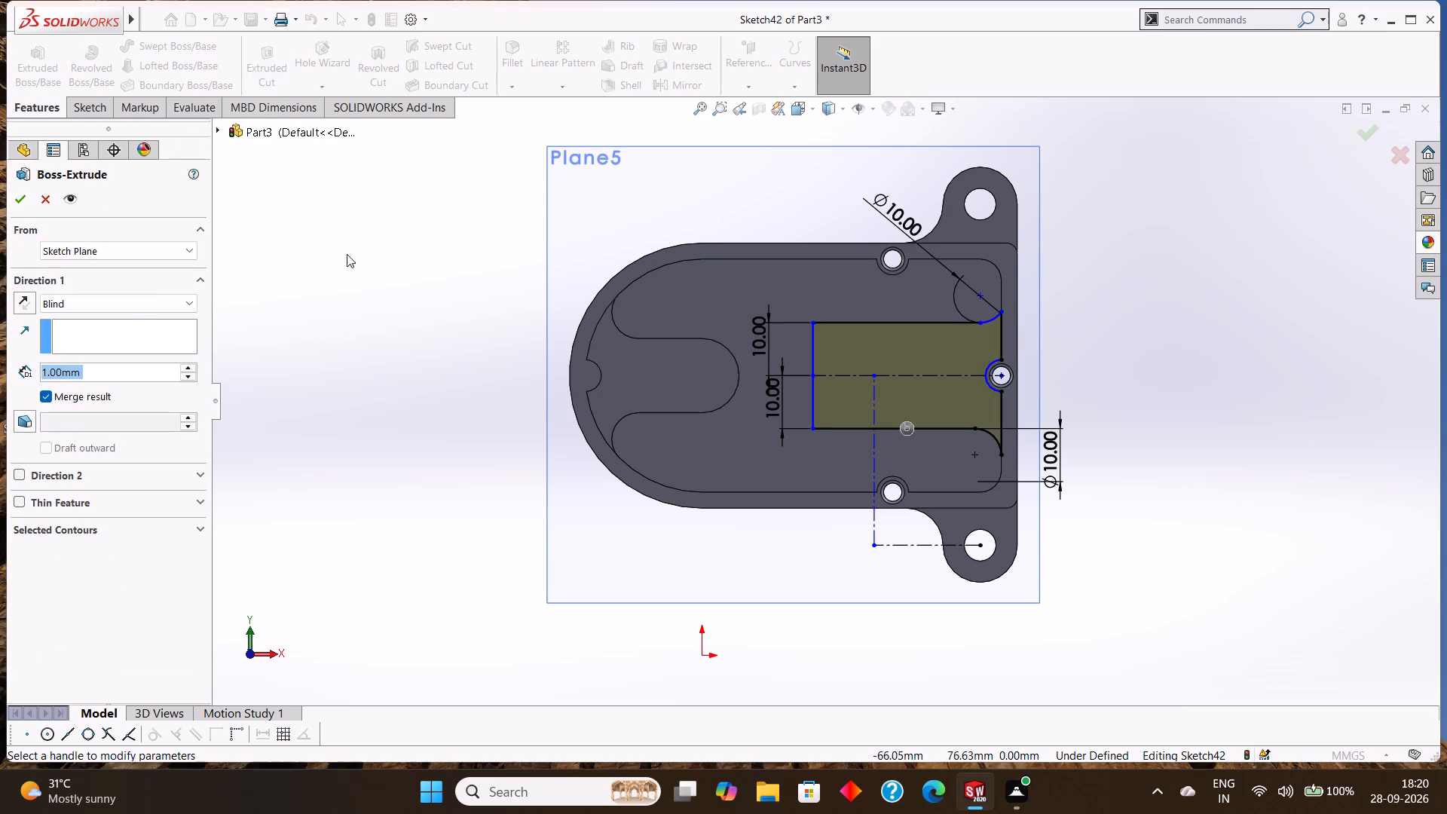
{"action": "left_click", "coordinate": [124, 366]}
{"action": "left_click_drag", "start_coordinate": [133, 368], "coordinate": [20, 353]}
{"action": "key", "text": "5"}
{"action": "key", "text": "Return"}
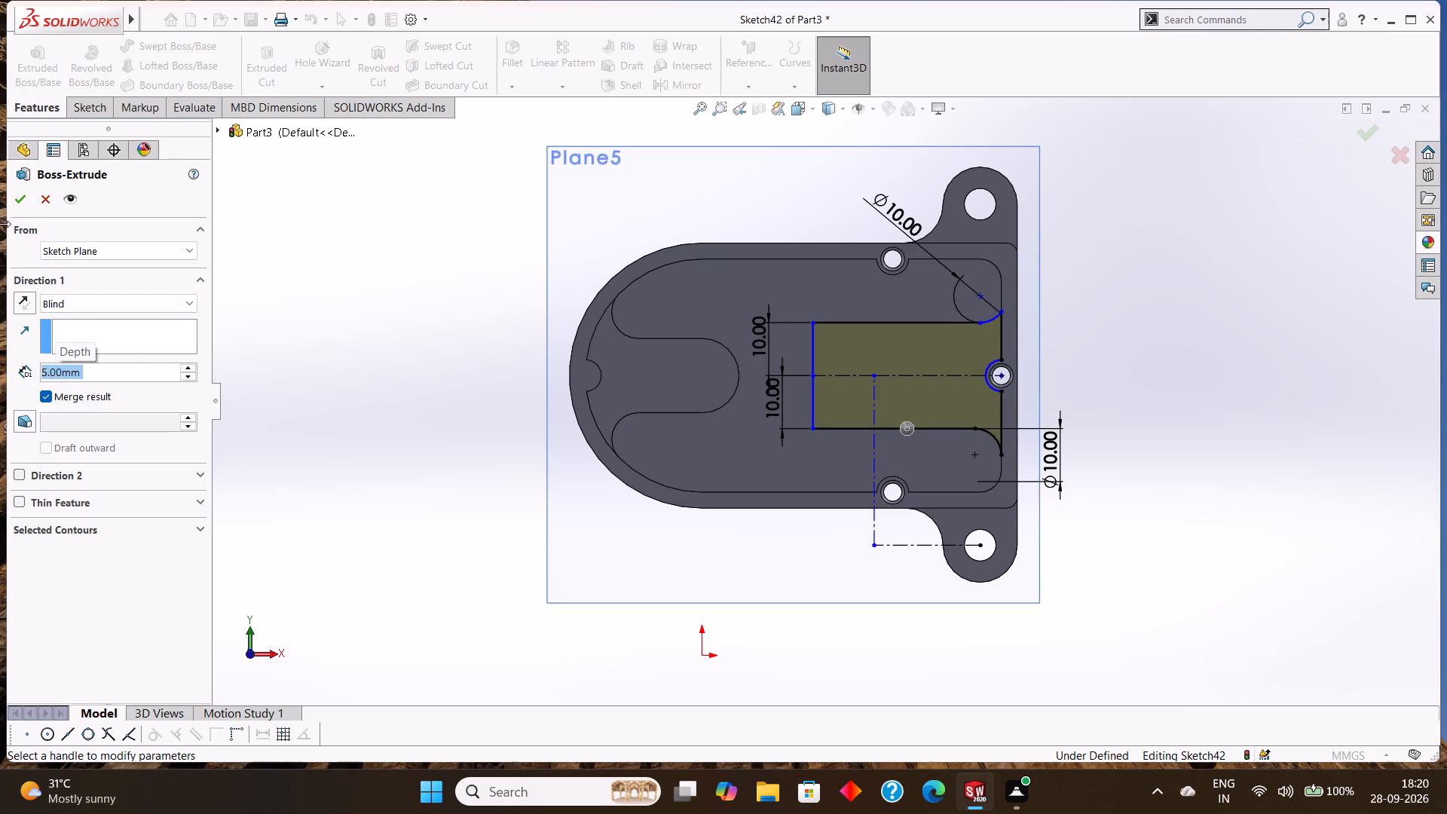
{"action": "left_click", "coordinate": [17, 196]}
{"action": "left_click", "coordinate": [442, 321]}
Open a new sketch on the top face of the rectangular cavity block, viewed normal to the face.
{"action": "middle_click_drag", "start_coordinate": [450, 332], "coordinate": [464, 233]}
{"action": "scroll", "coordinate": [464, 277], "scroll_direction": "up", "scroll_amount": 1}
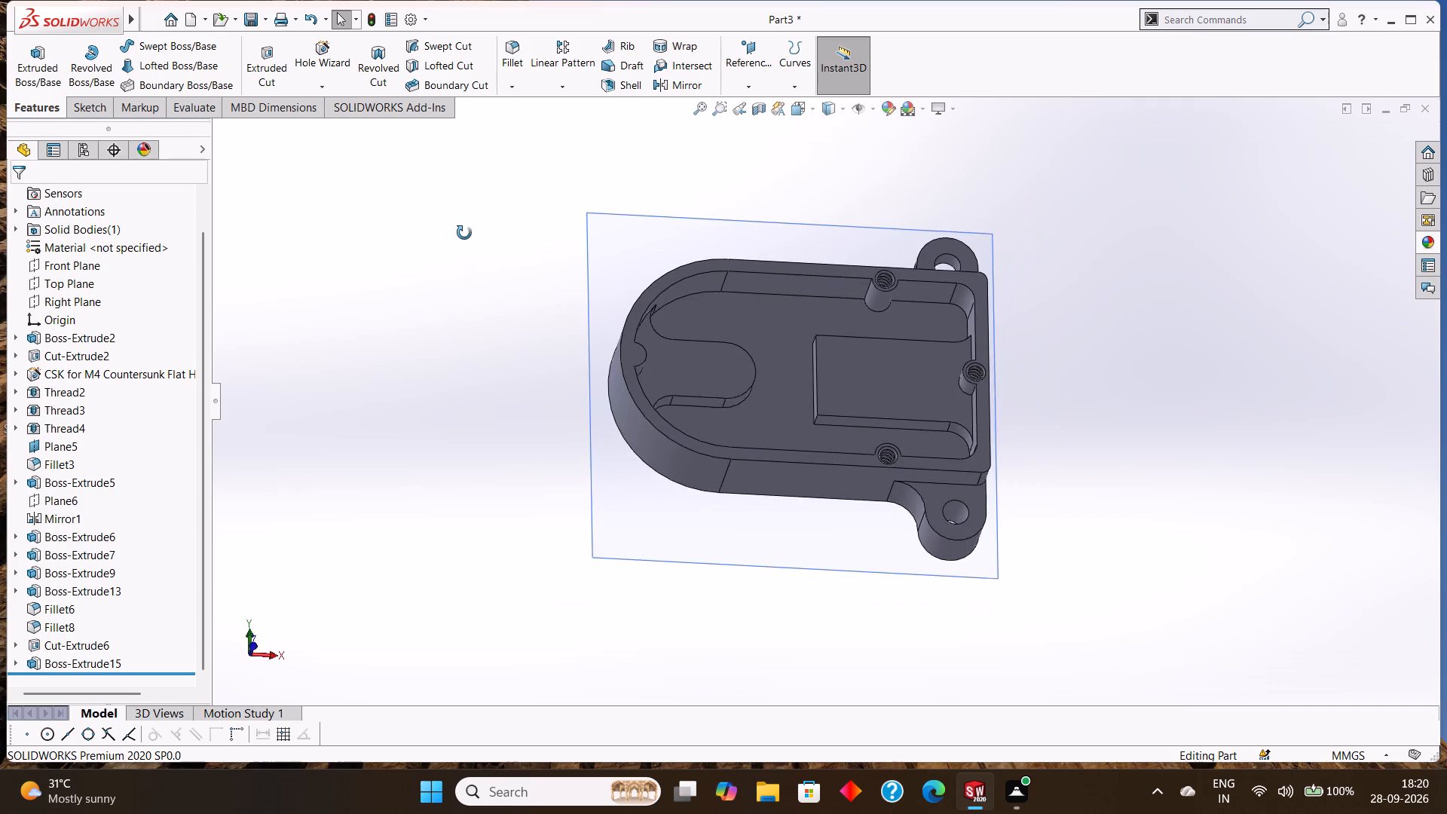
{"action": "middle_click_drag", "start_coordinate": [464, 233], "coordinate": [460, 285]}
{"action": "right_click", "coordinate": [849, 365]}
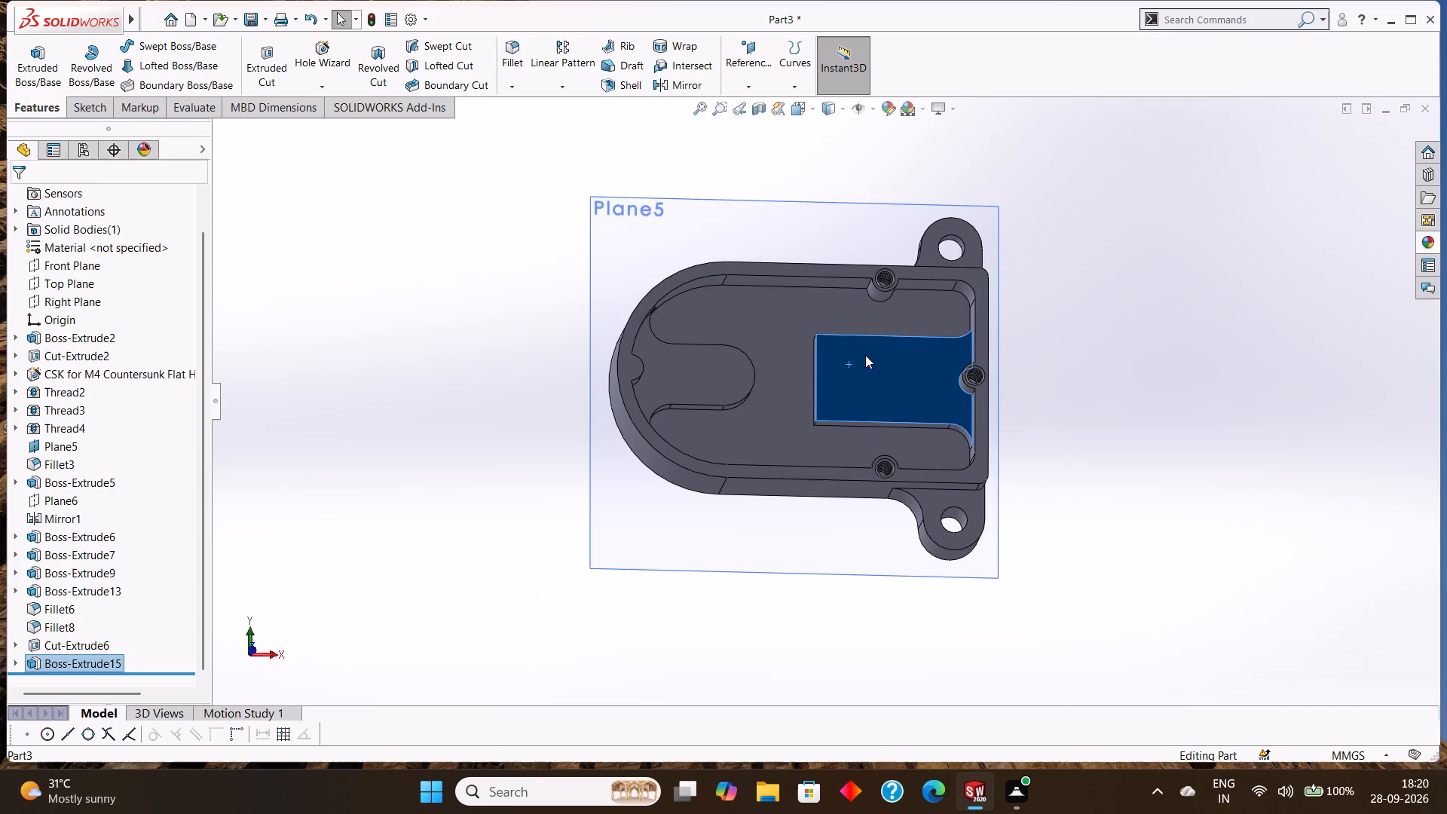
{"action": "left_click", "coordinate": [883, 341]}
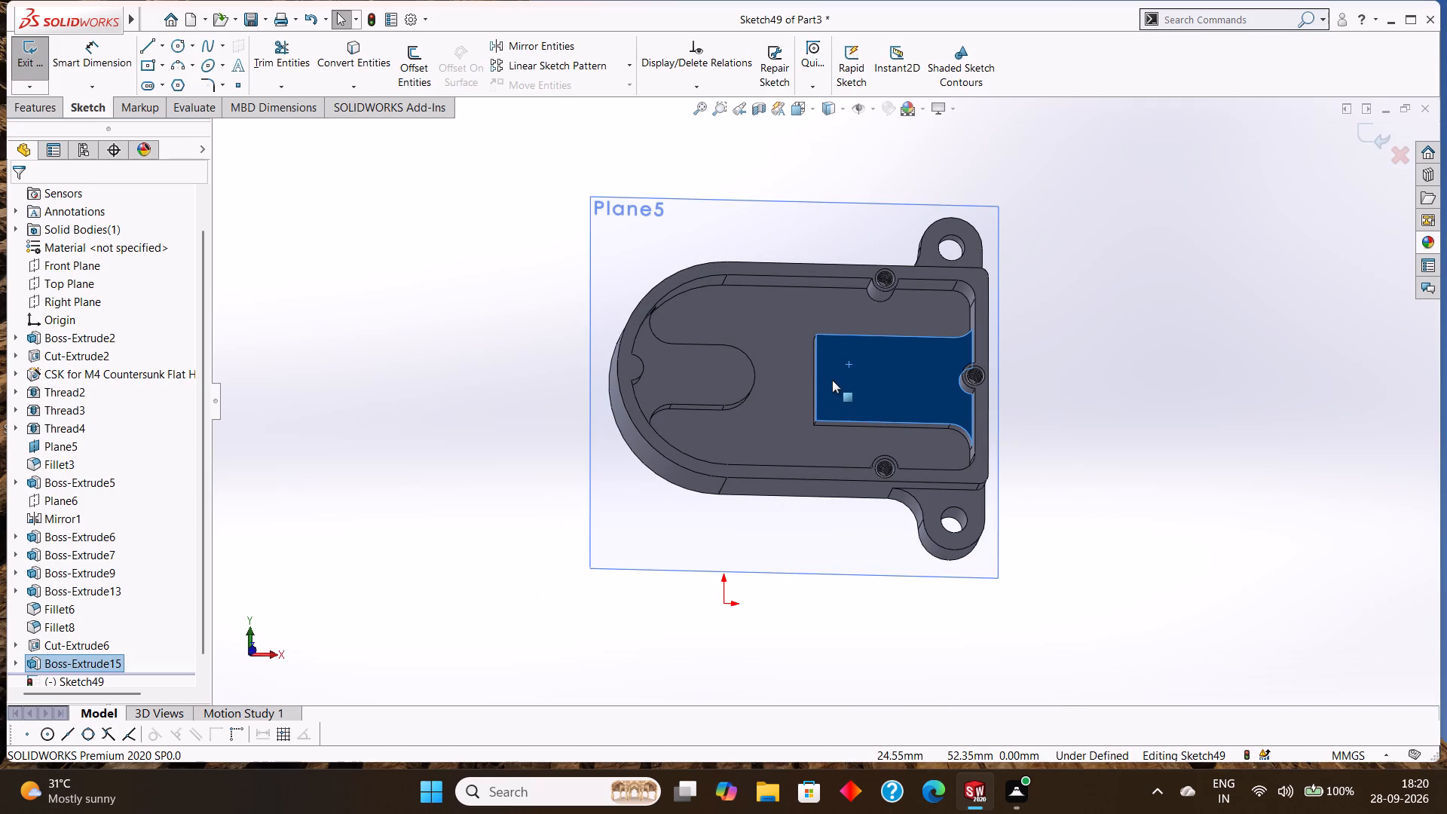
{"action": "key", "text": "ctrl+8"}
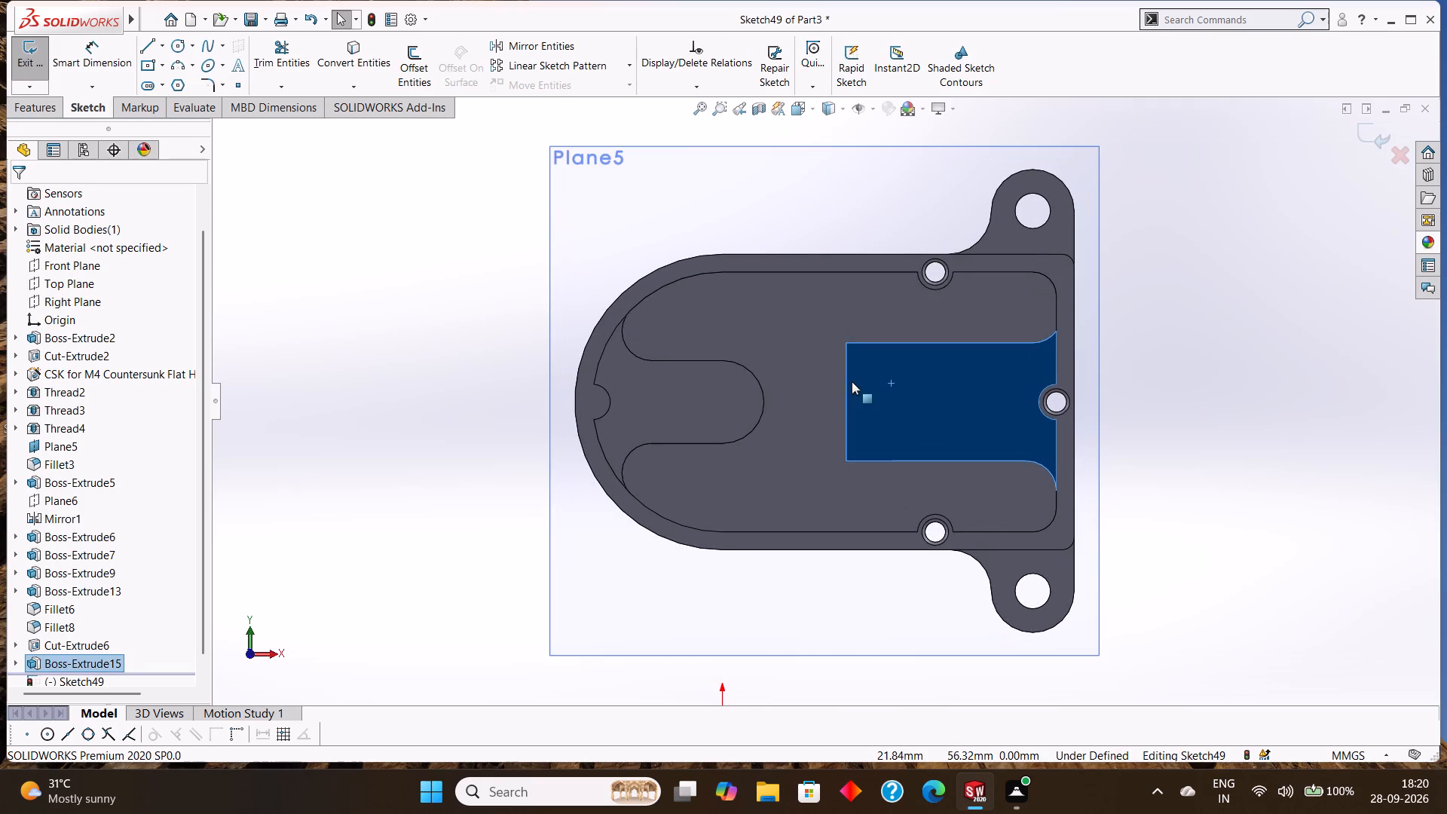
{"action": "key", "text": "Escape"}
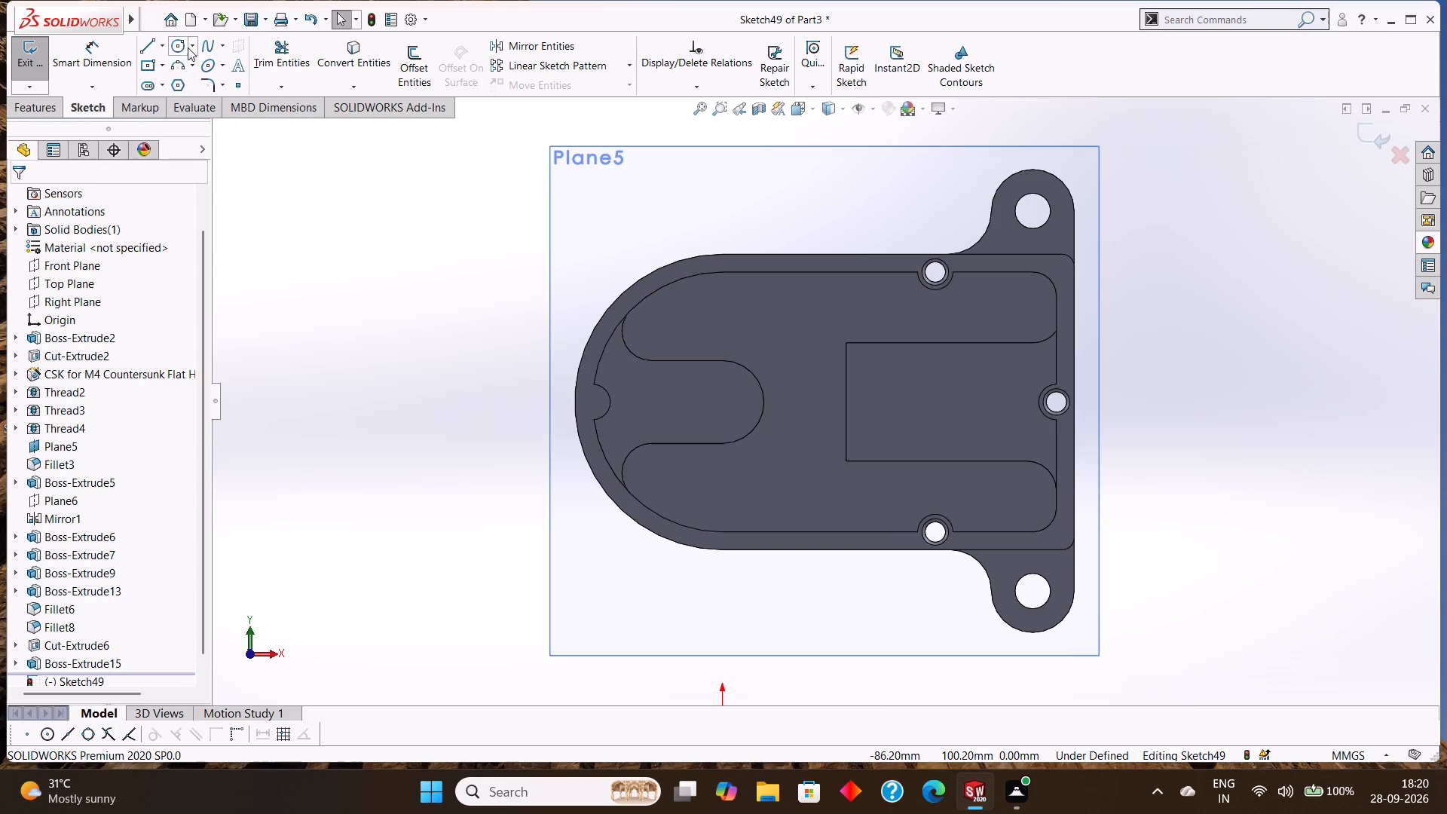
Sketch a horizontal 10 mm centreline from the midpoint of the block's inner end edge into the block.
{"action": "left_click", "coordinate": [164, 45]}
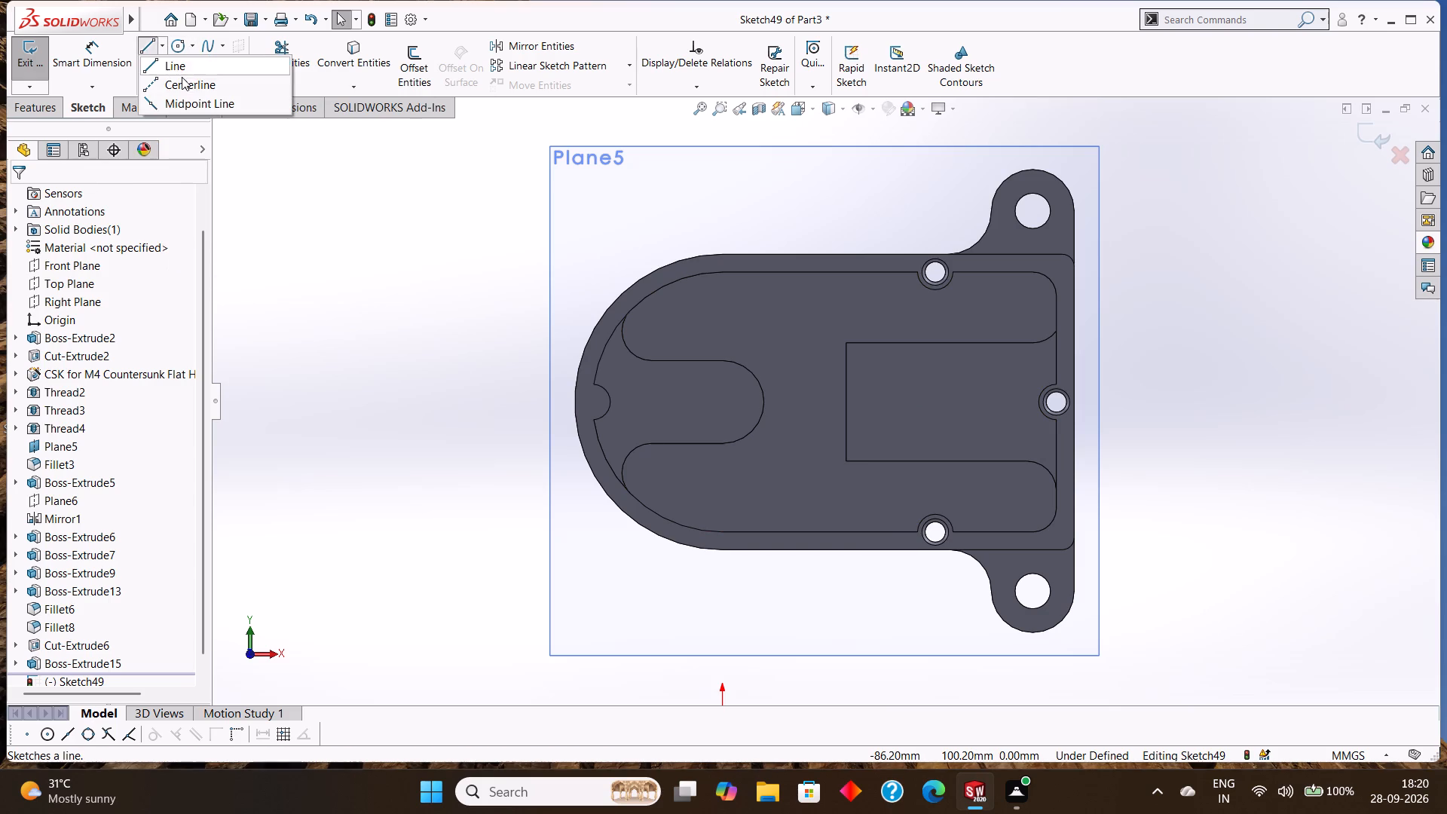
{"action": "left_click", "coordinate": [183, 78]}
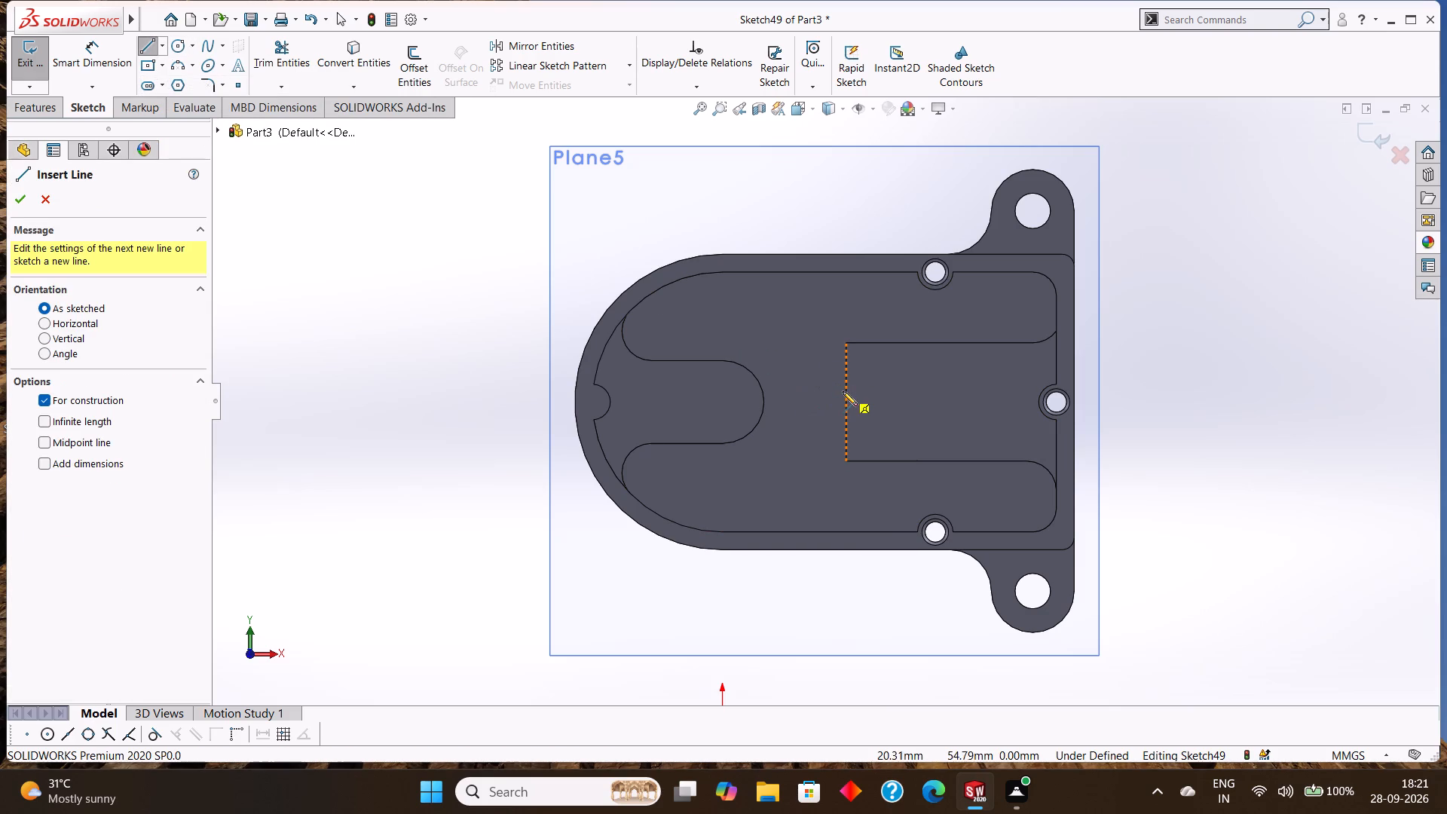
{"action": "left_click", "coordinate": [847, 401]}
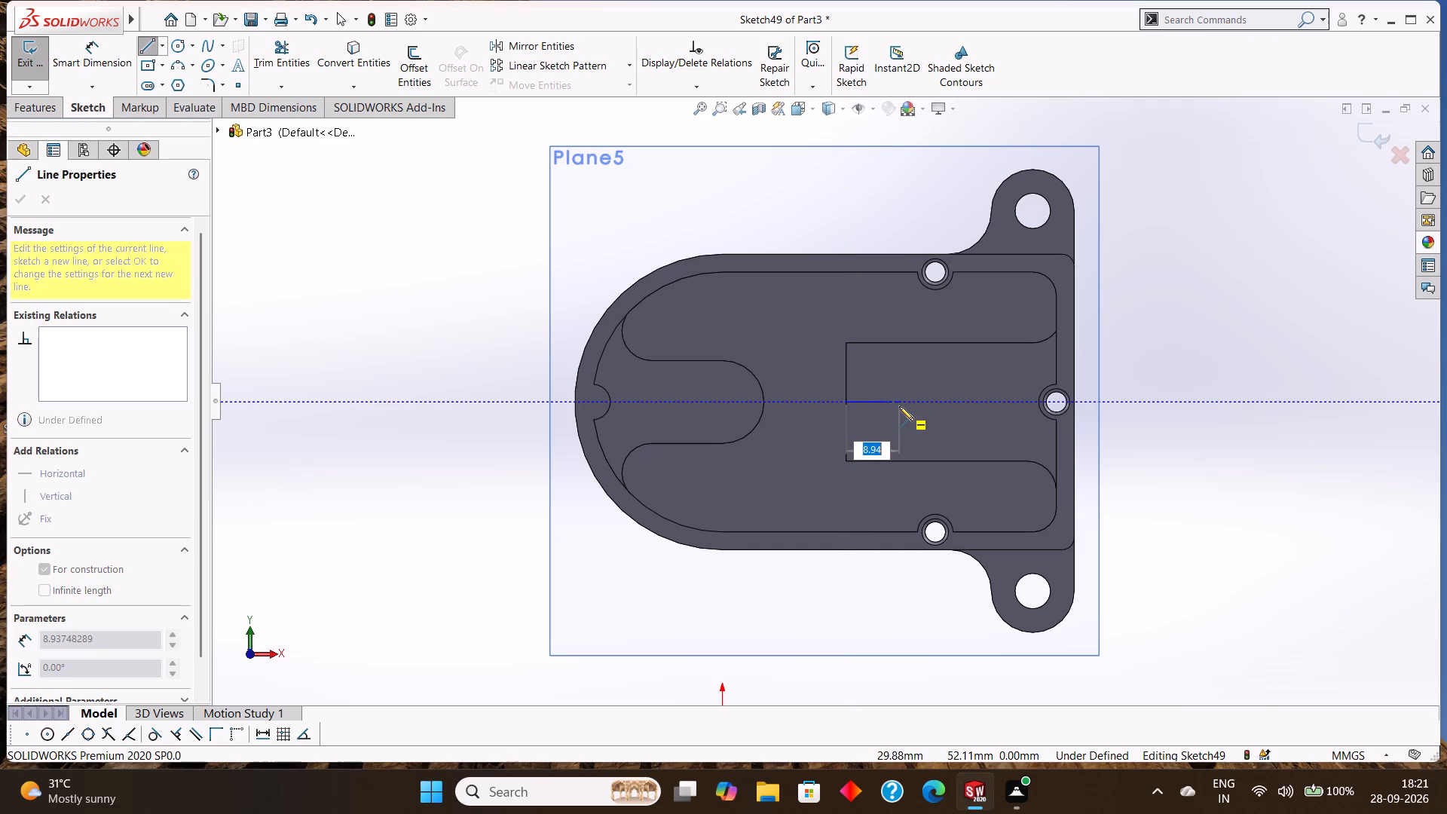
{"action": "type", "text": "10"}
{"action": "key", "text": "Return"}
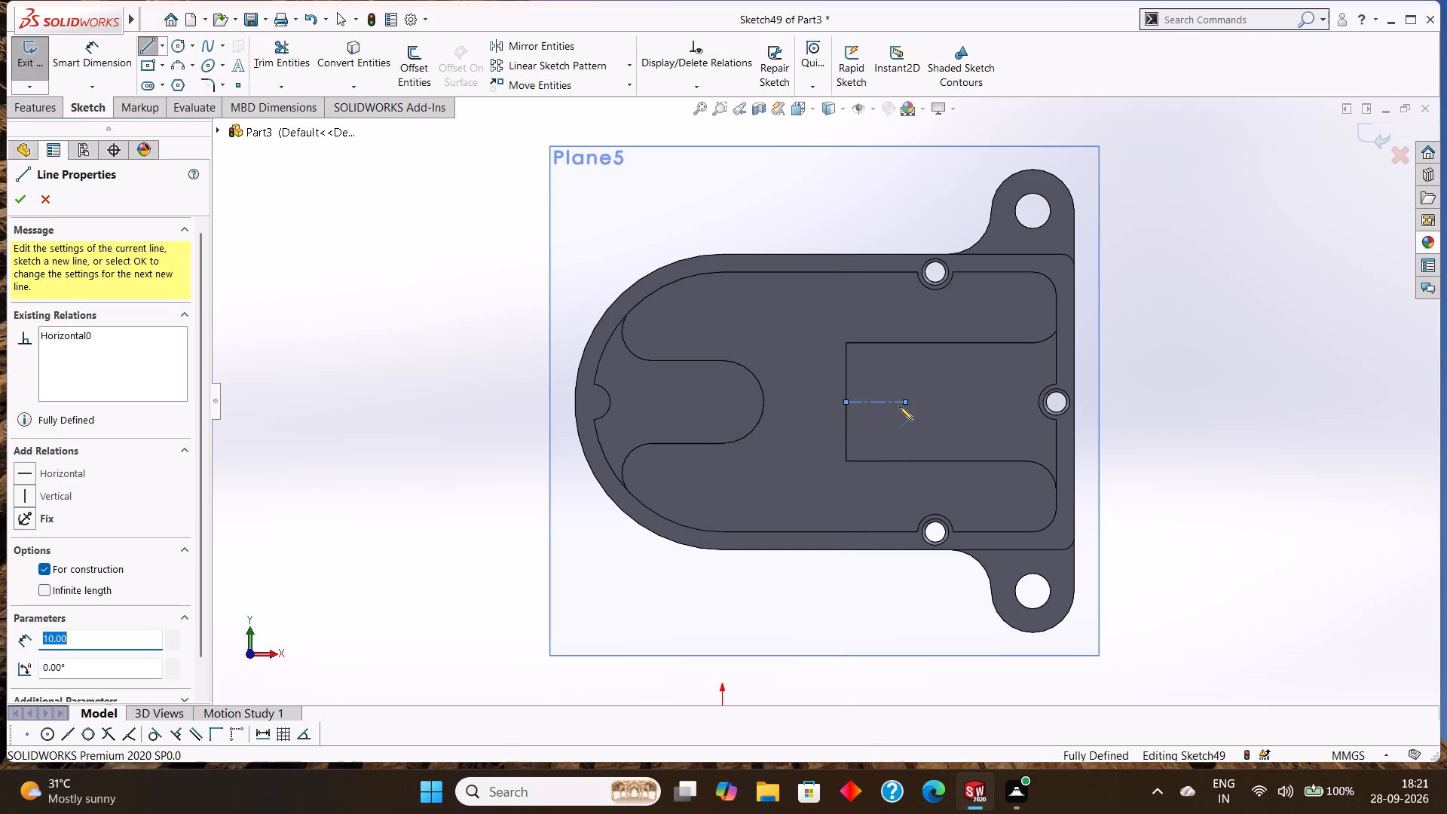
{"action": "right_click", "coordinate": [927, 415]}
{"action": "left_click", "coordinate": [959, 424]}
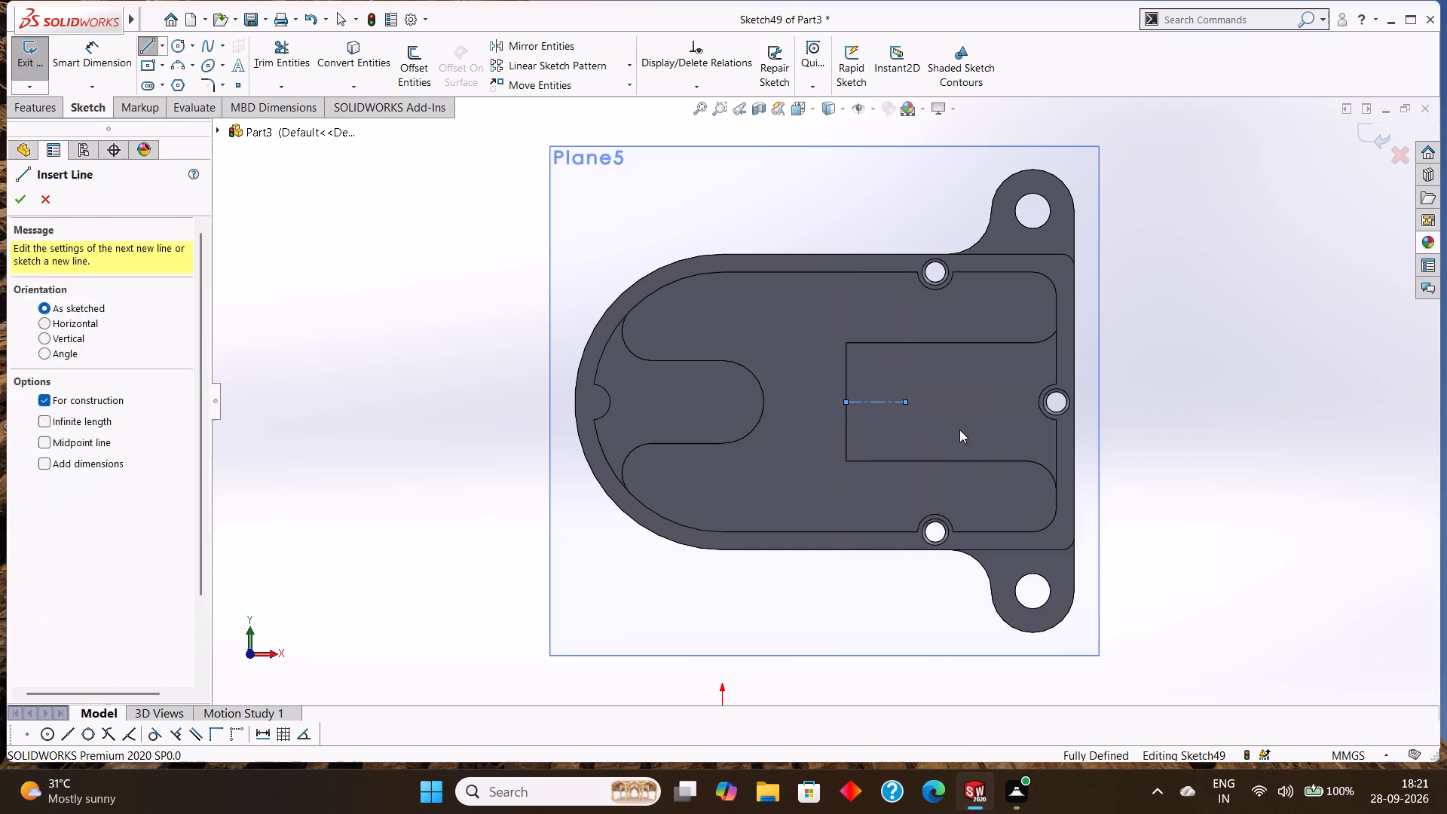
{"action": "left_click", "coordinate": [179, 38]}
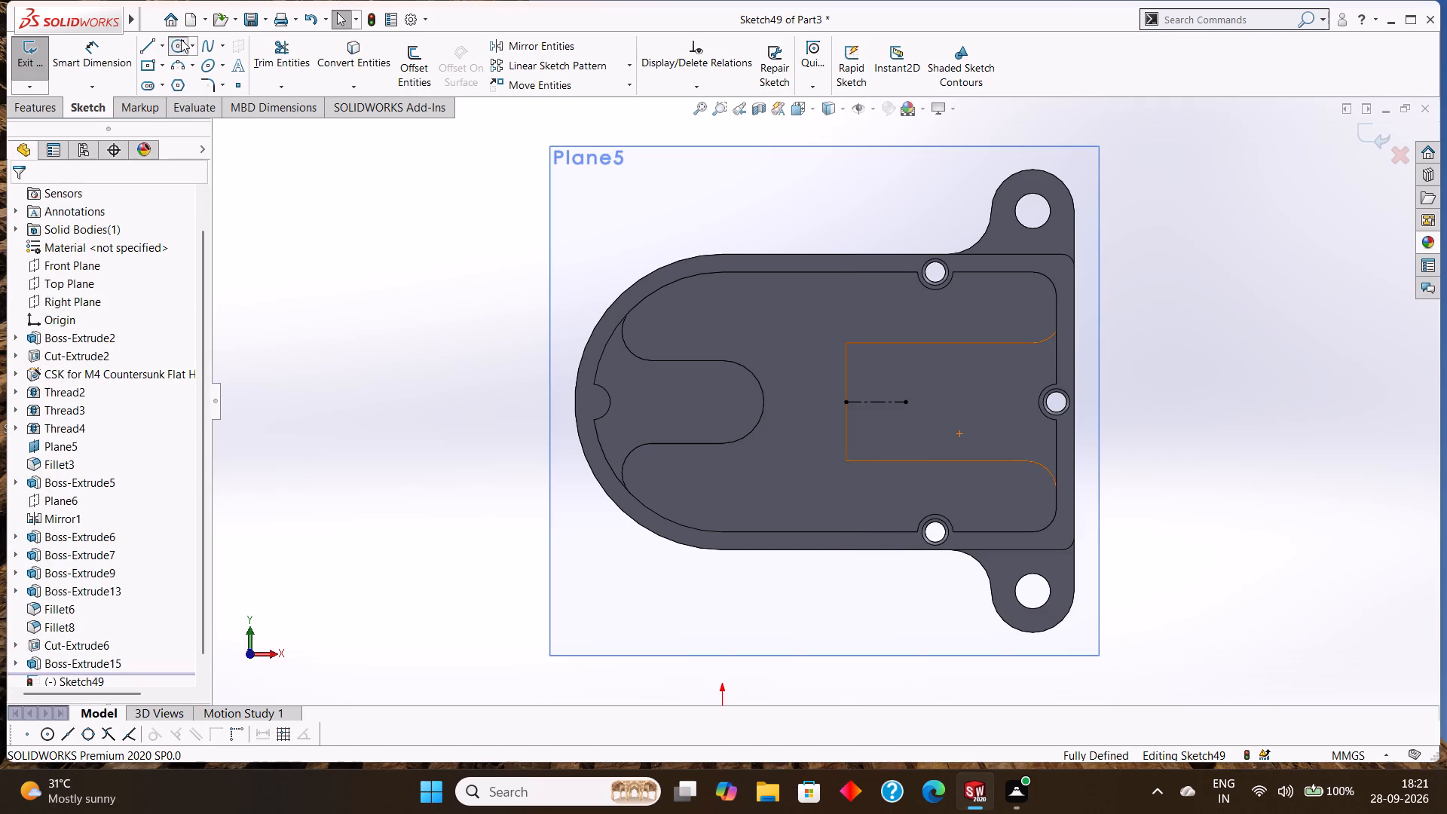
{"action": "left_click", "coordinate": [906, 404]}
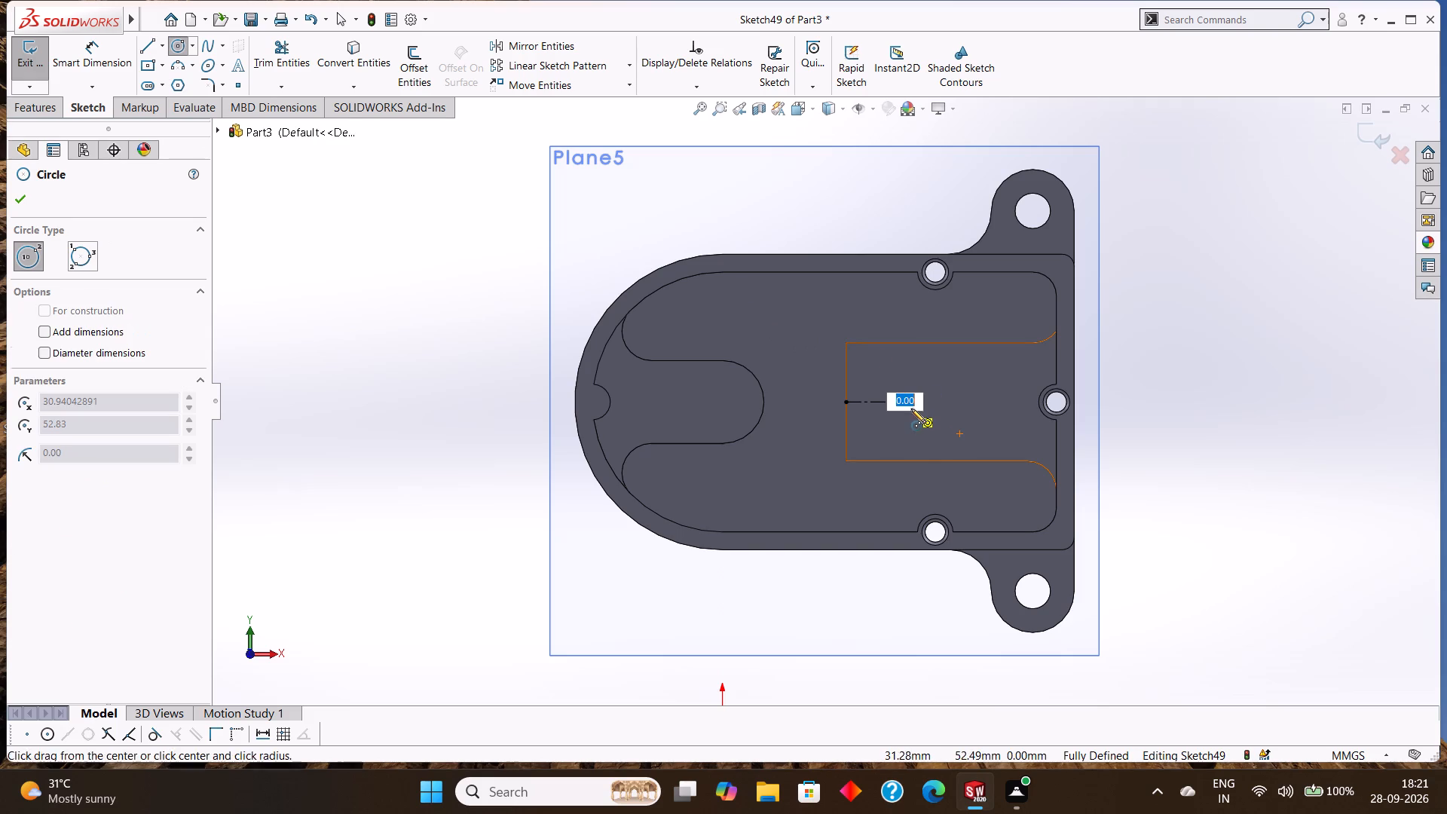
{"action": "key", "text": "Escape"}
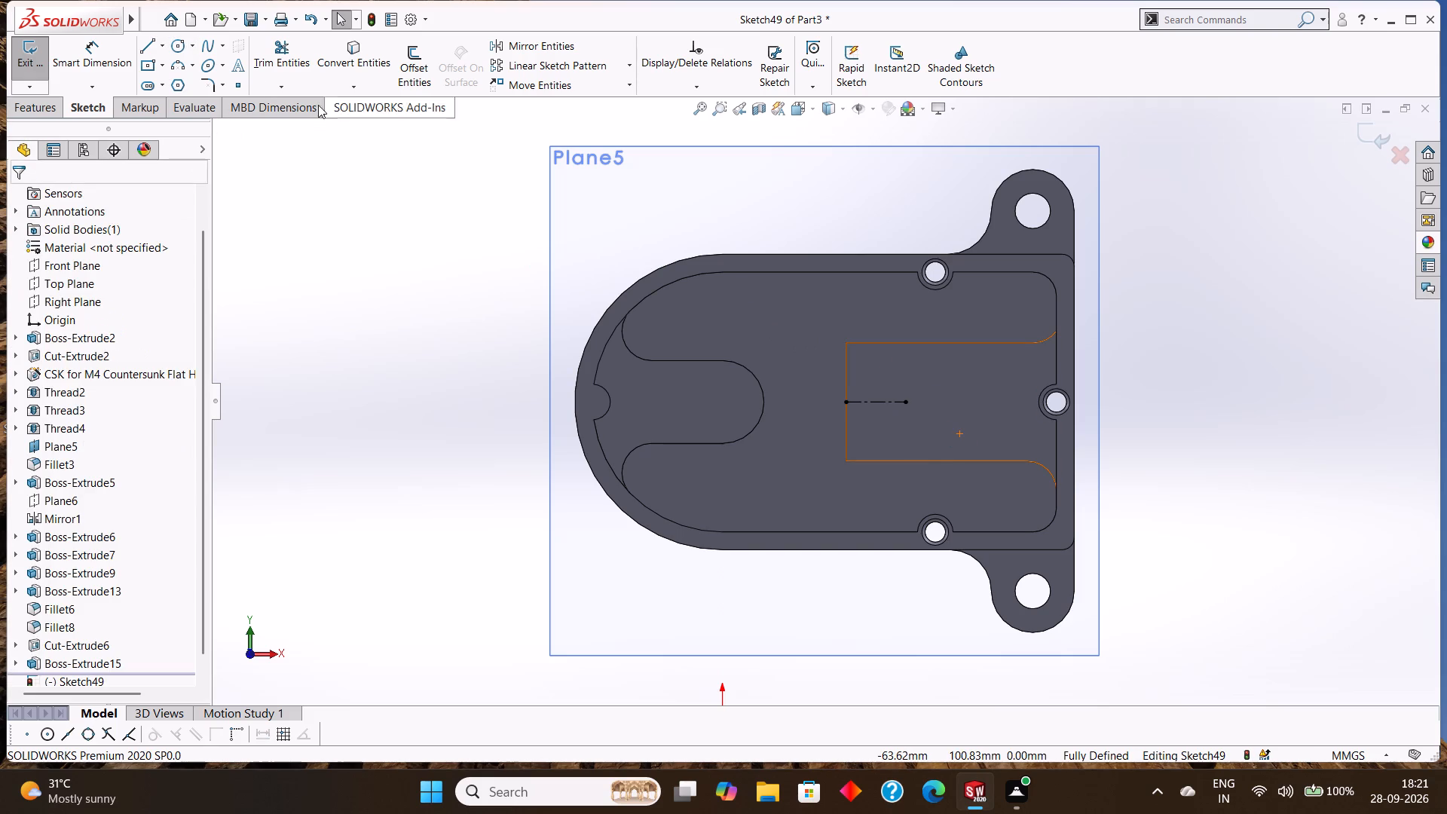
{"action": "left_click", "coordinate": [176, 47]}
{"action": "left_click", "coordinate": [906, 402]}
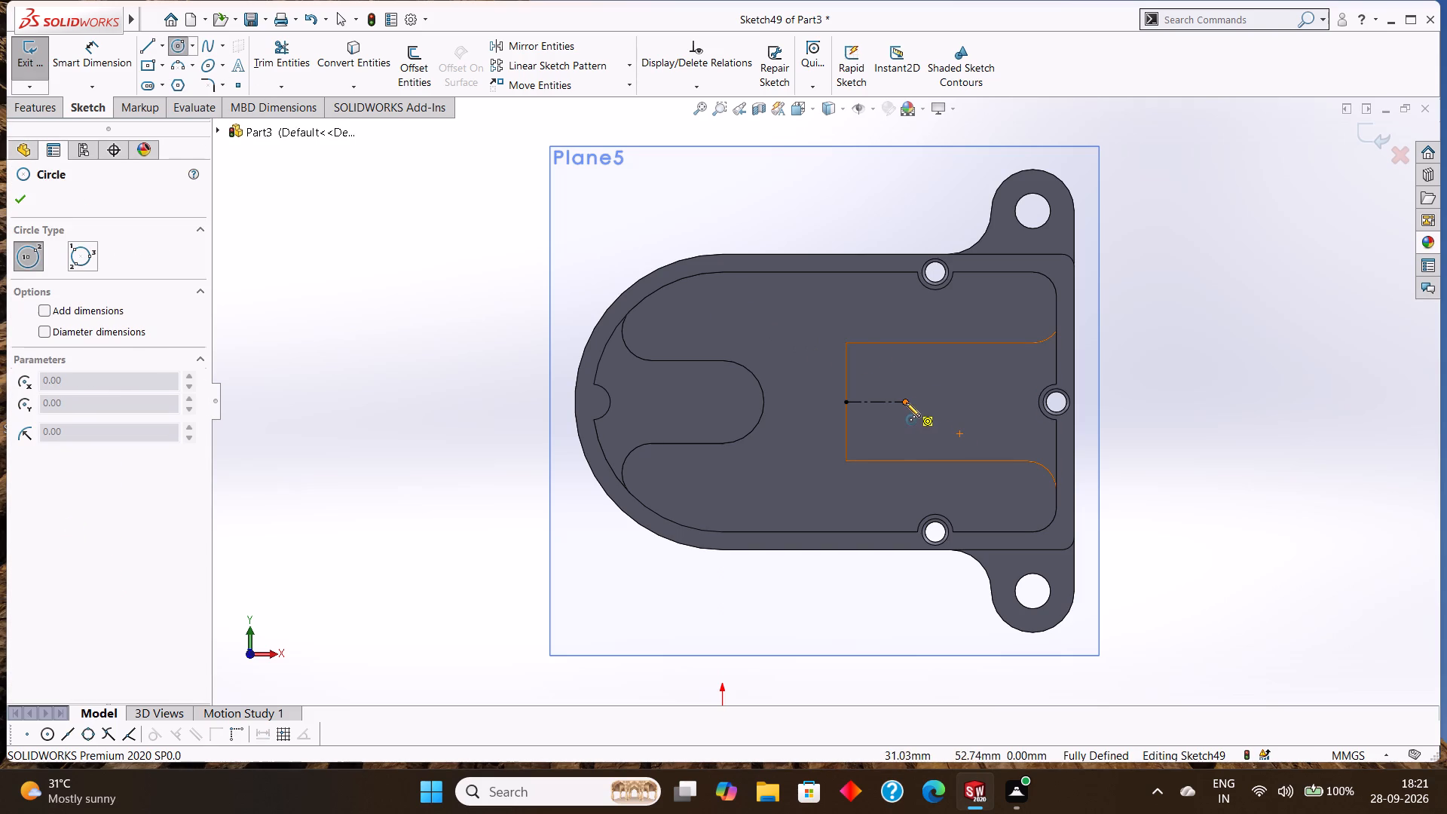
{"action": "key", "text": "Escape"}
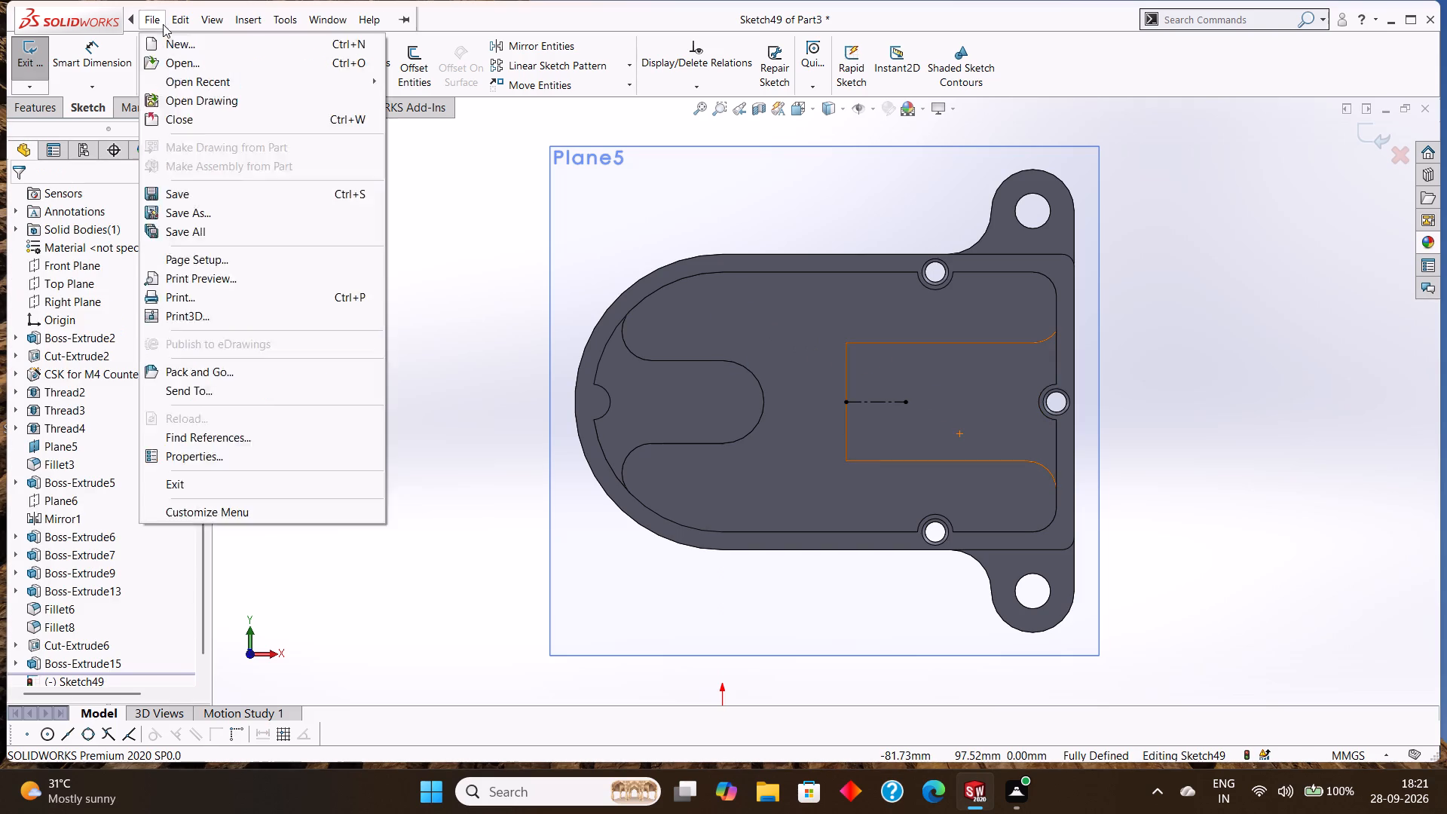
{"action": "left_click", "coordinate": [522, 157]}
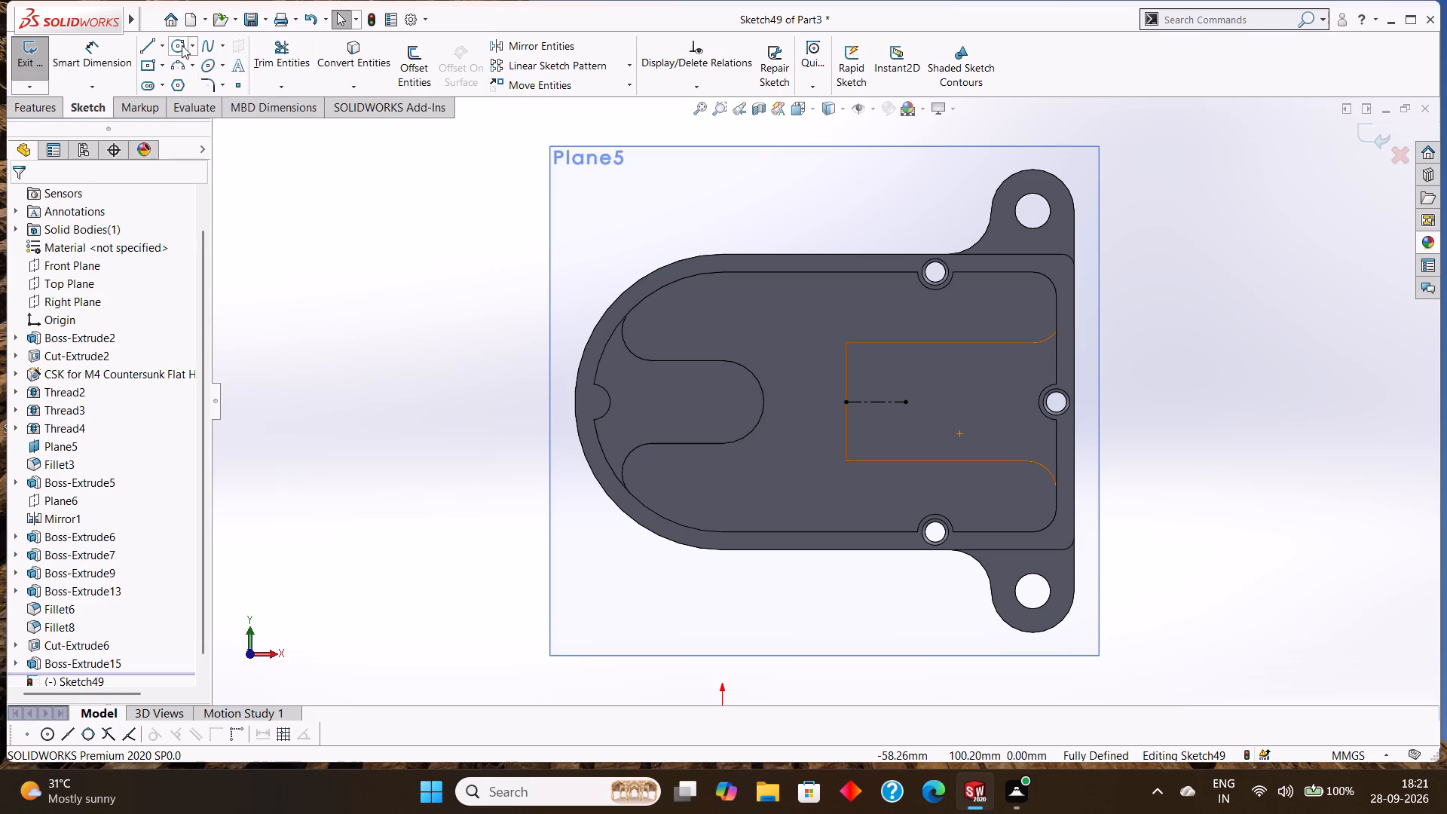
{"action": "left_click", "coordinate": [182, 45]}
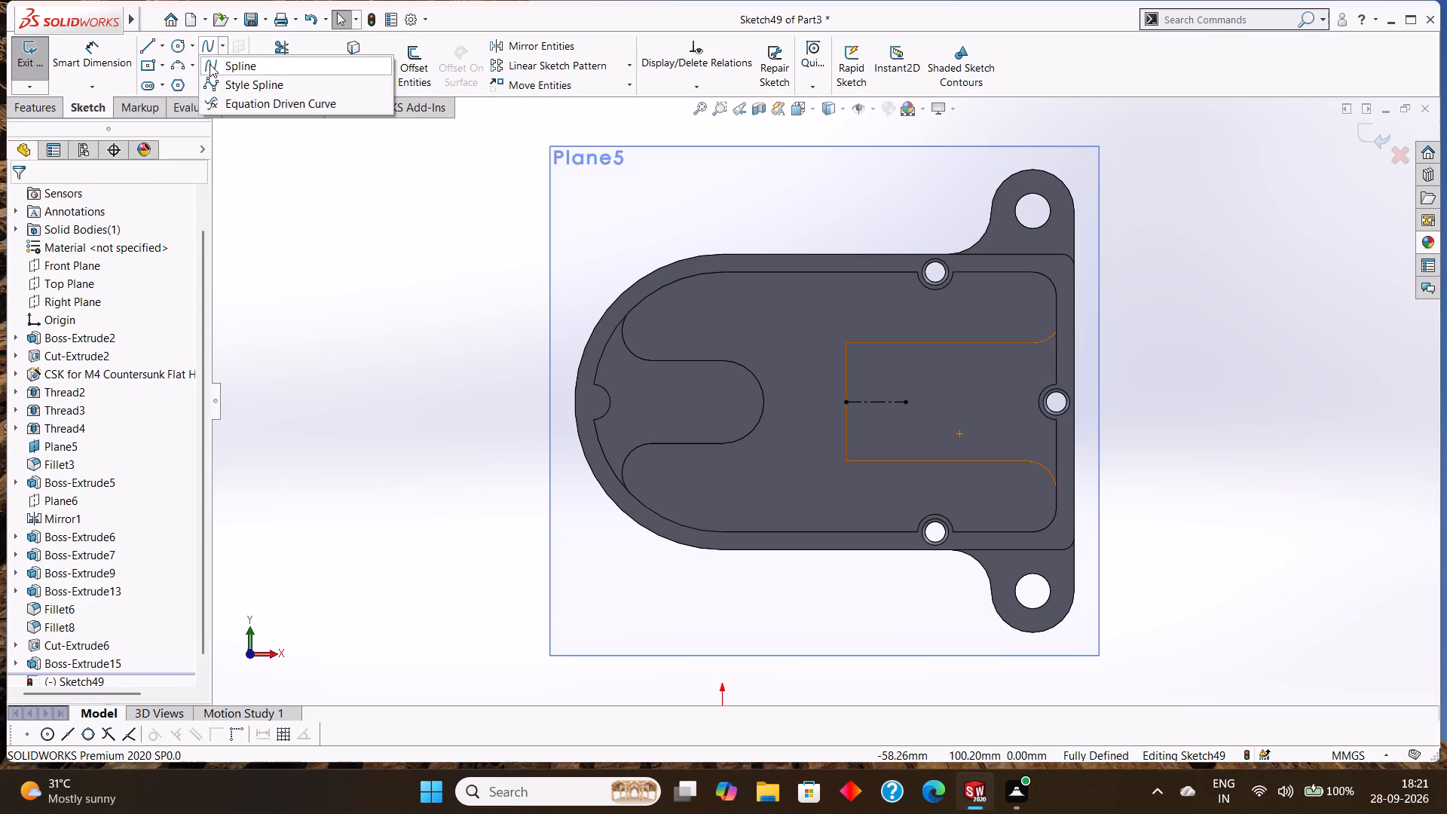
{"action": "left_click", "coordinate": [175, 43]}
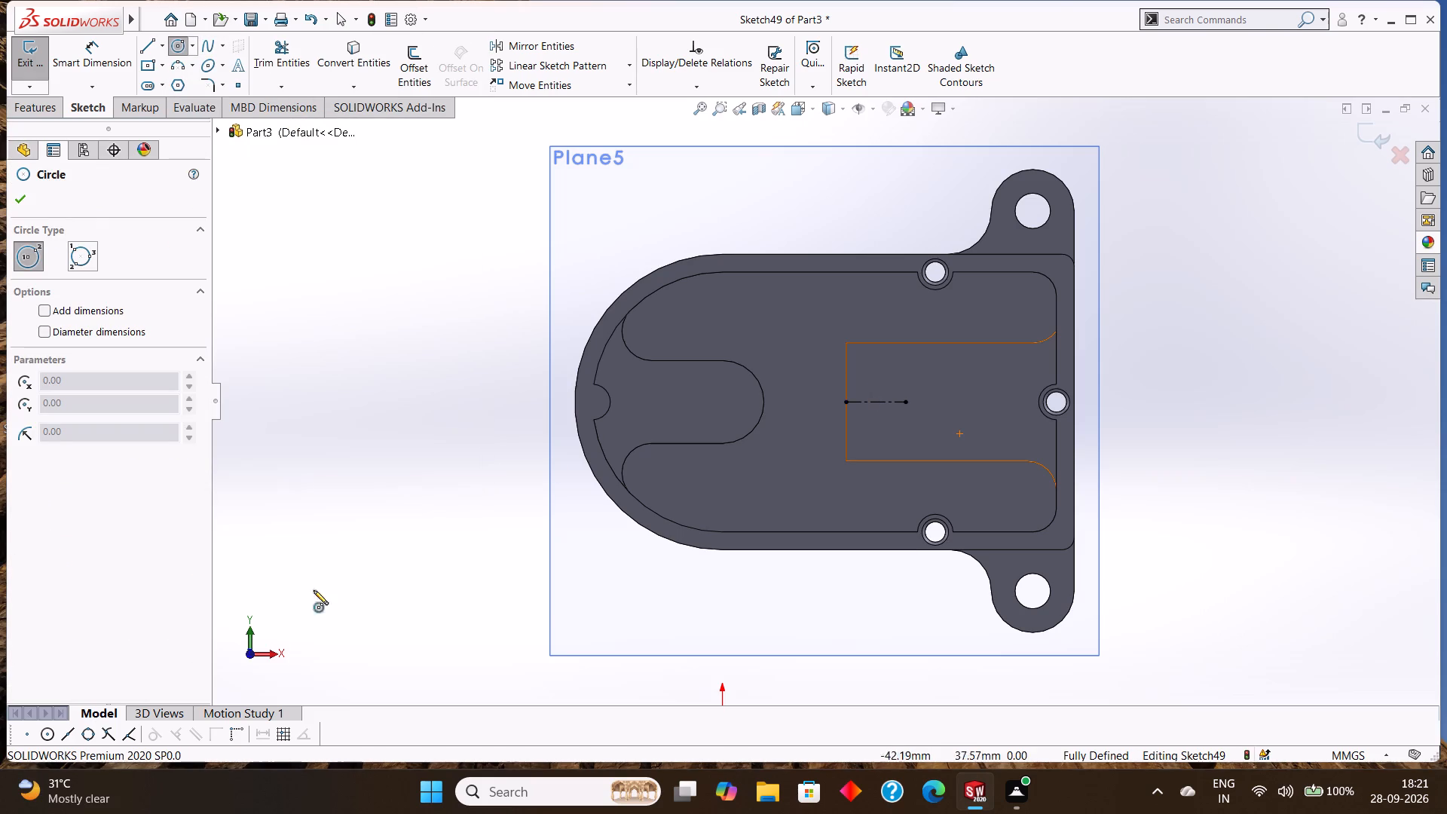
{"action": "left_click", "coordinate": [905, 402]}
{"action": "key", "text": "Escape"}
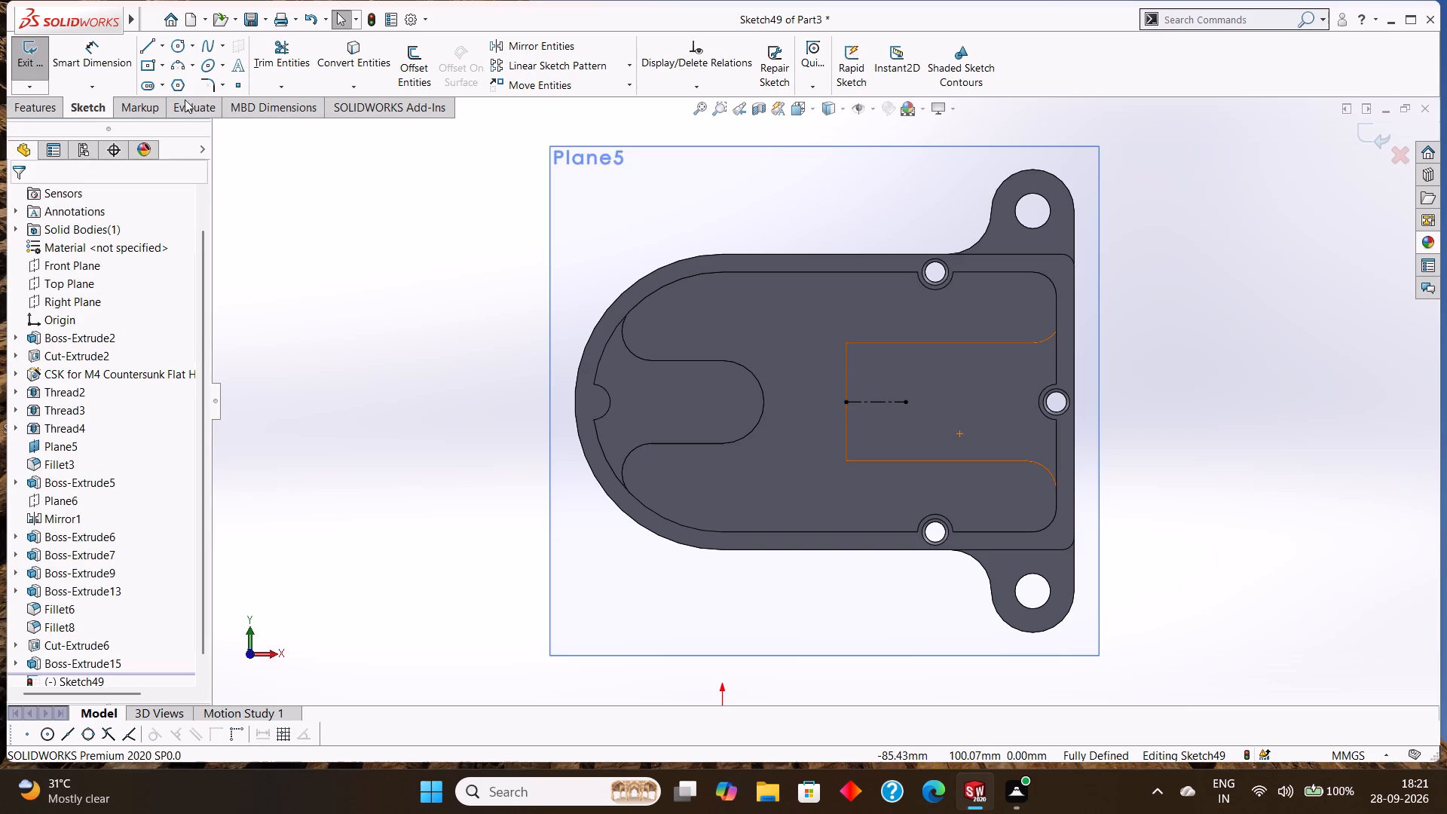
Sketch a 5 mm radius circle centred on the inner endpoint of the block's centreline.
{"action": "left_click", "coordinate": [185, 39]}
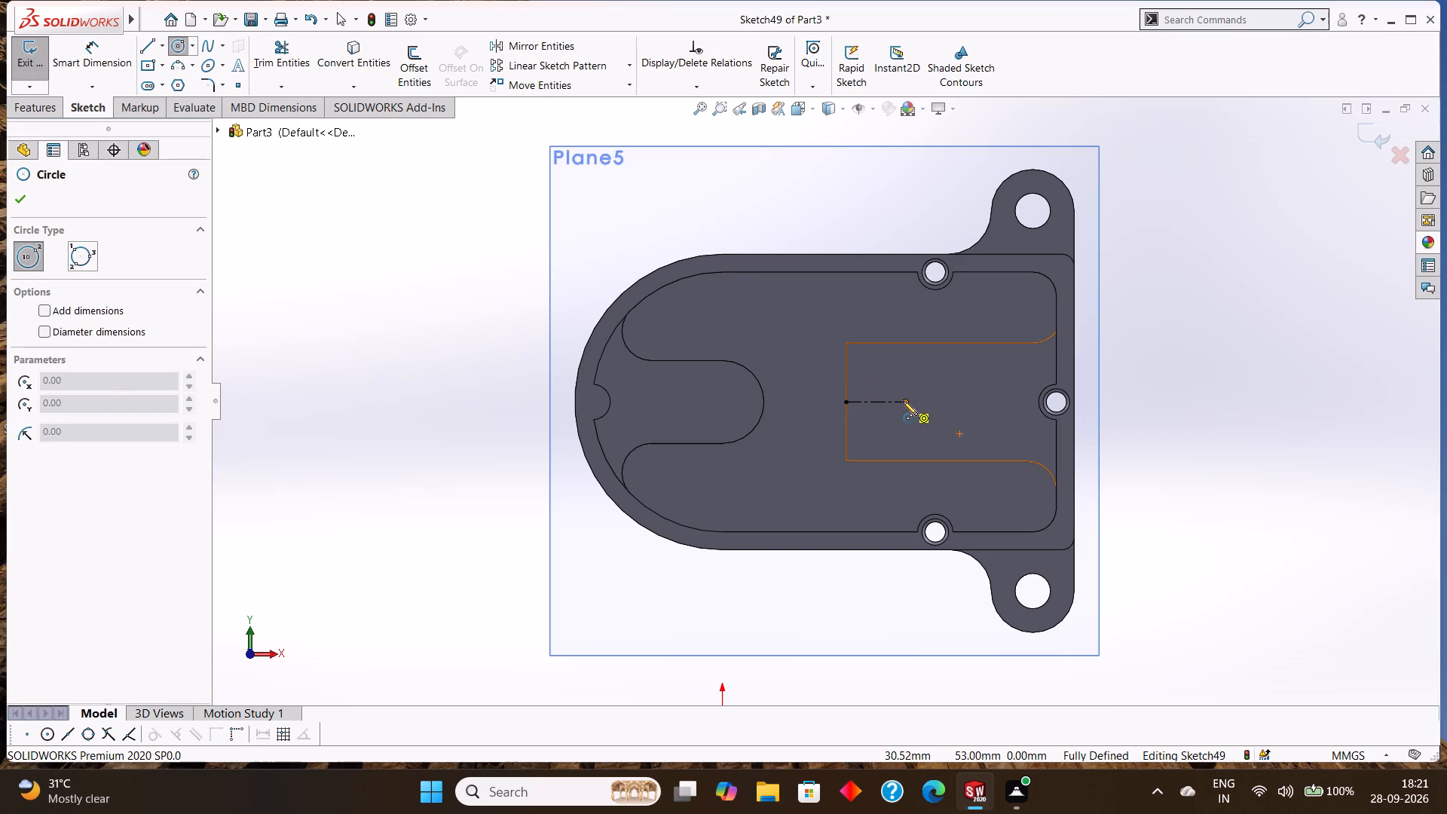
{"action": "left_click", "coordinate": [907, 402]}
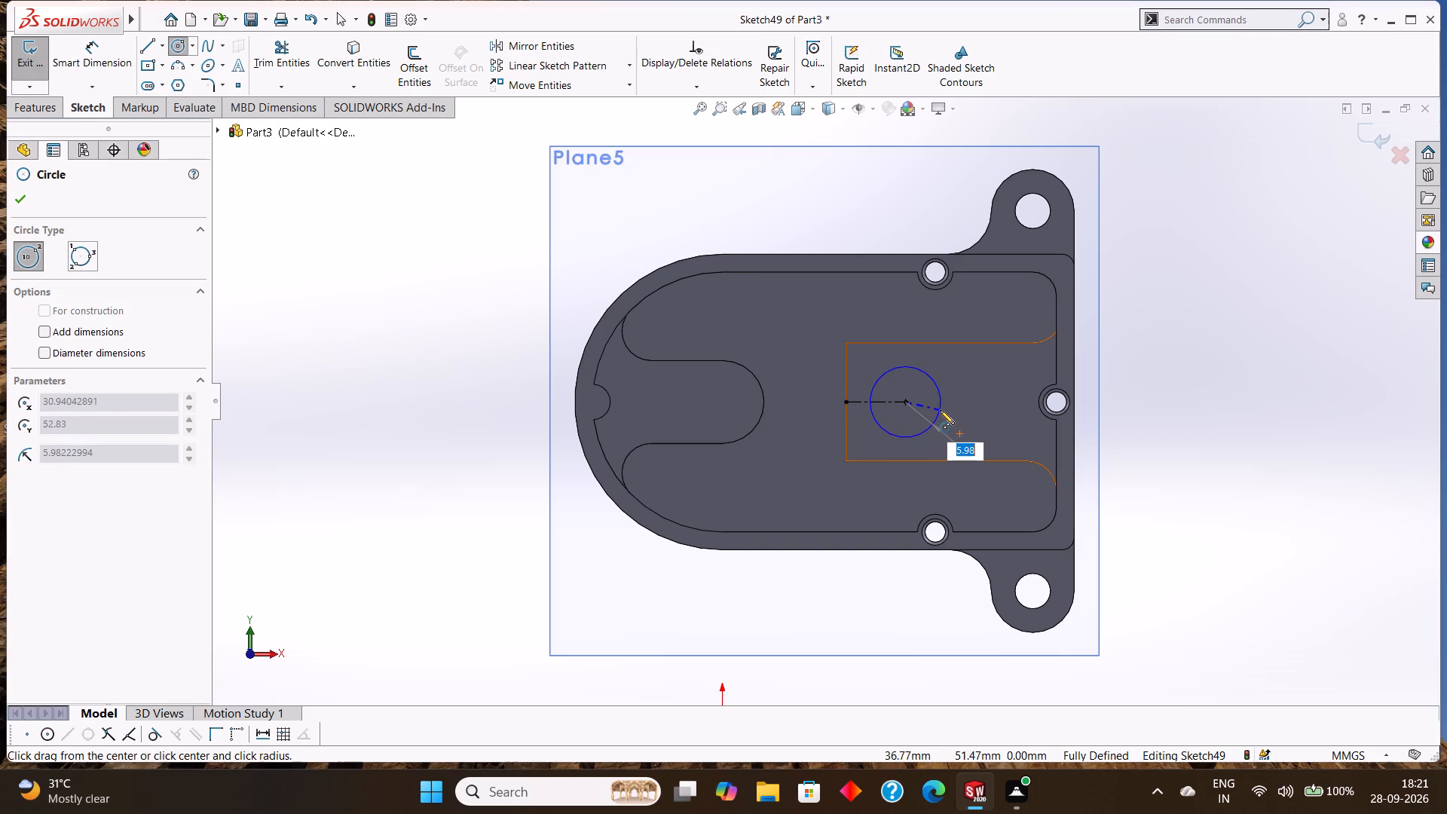
{"action": "key", "text": "5"}
{"action": "key", "text": "Return"}
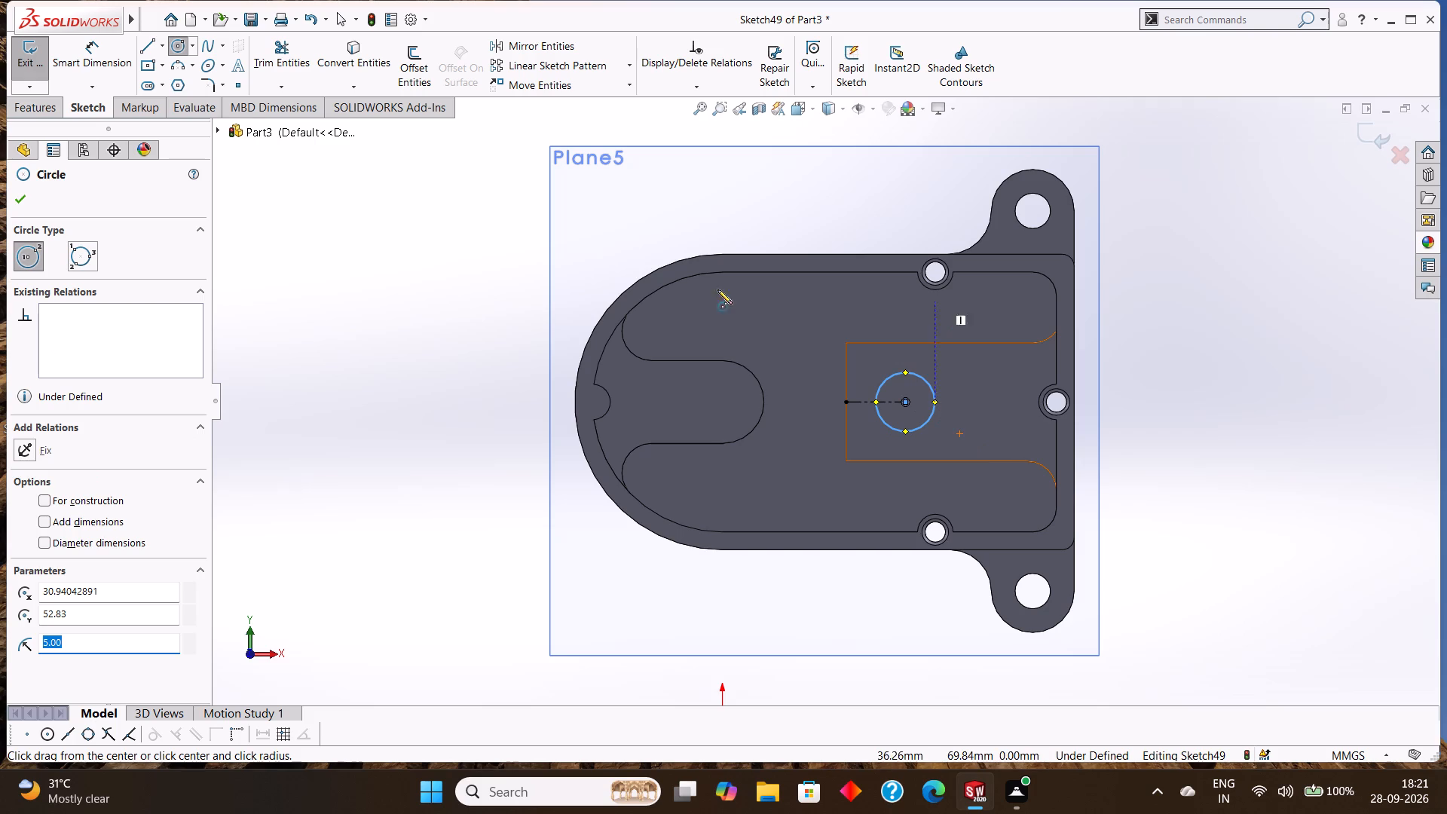
{"action": "left_click", "coordinate": [26, 195]}
Cut the 5 mm radius circle through all to make the hole in the rectangular cavity block.
{"action": "left_click", "coordinate": [32, 112]}
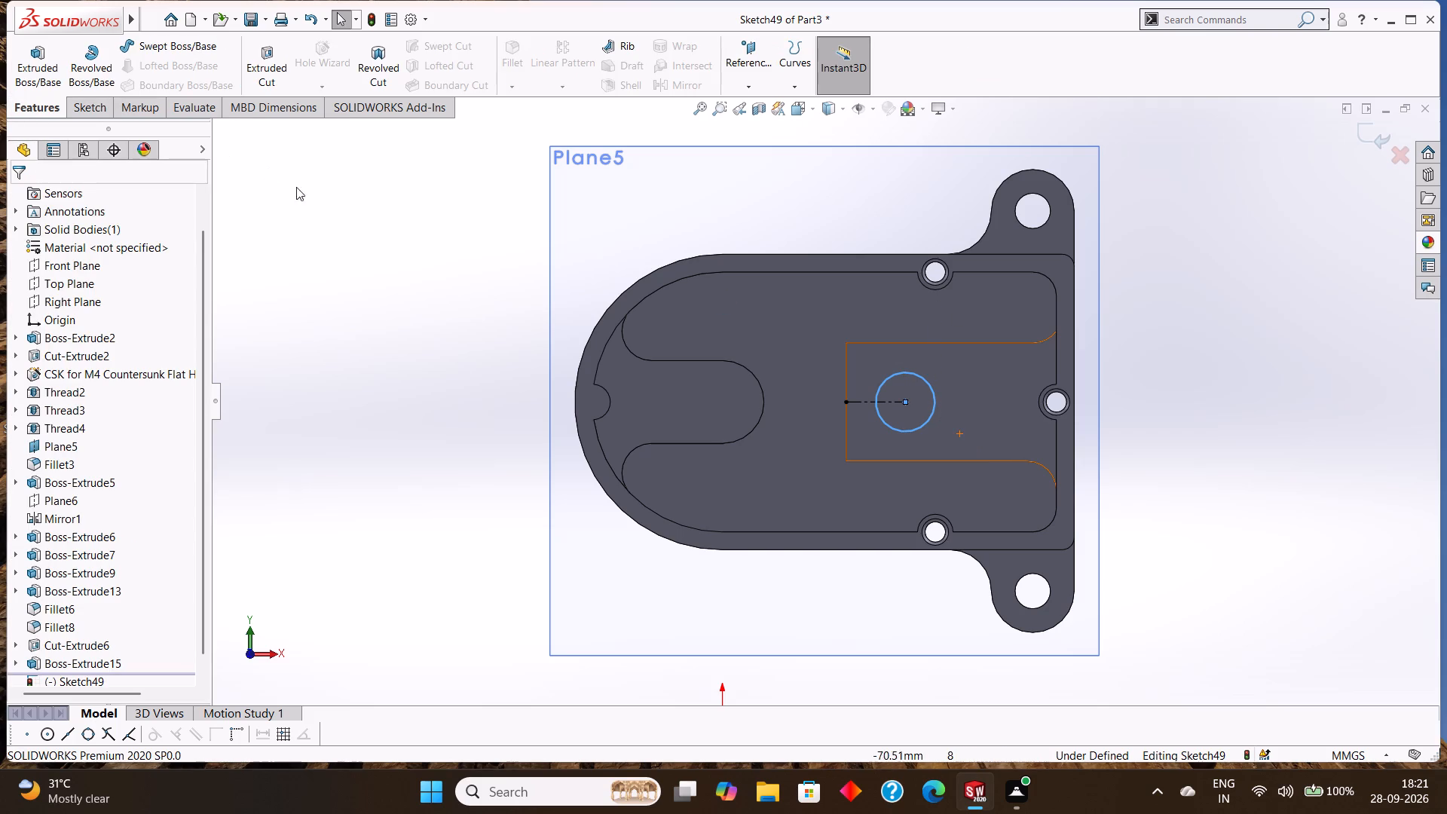
{"action": "left_click", "coordinate": [94, 105]}
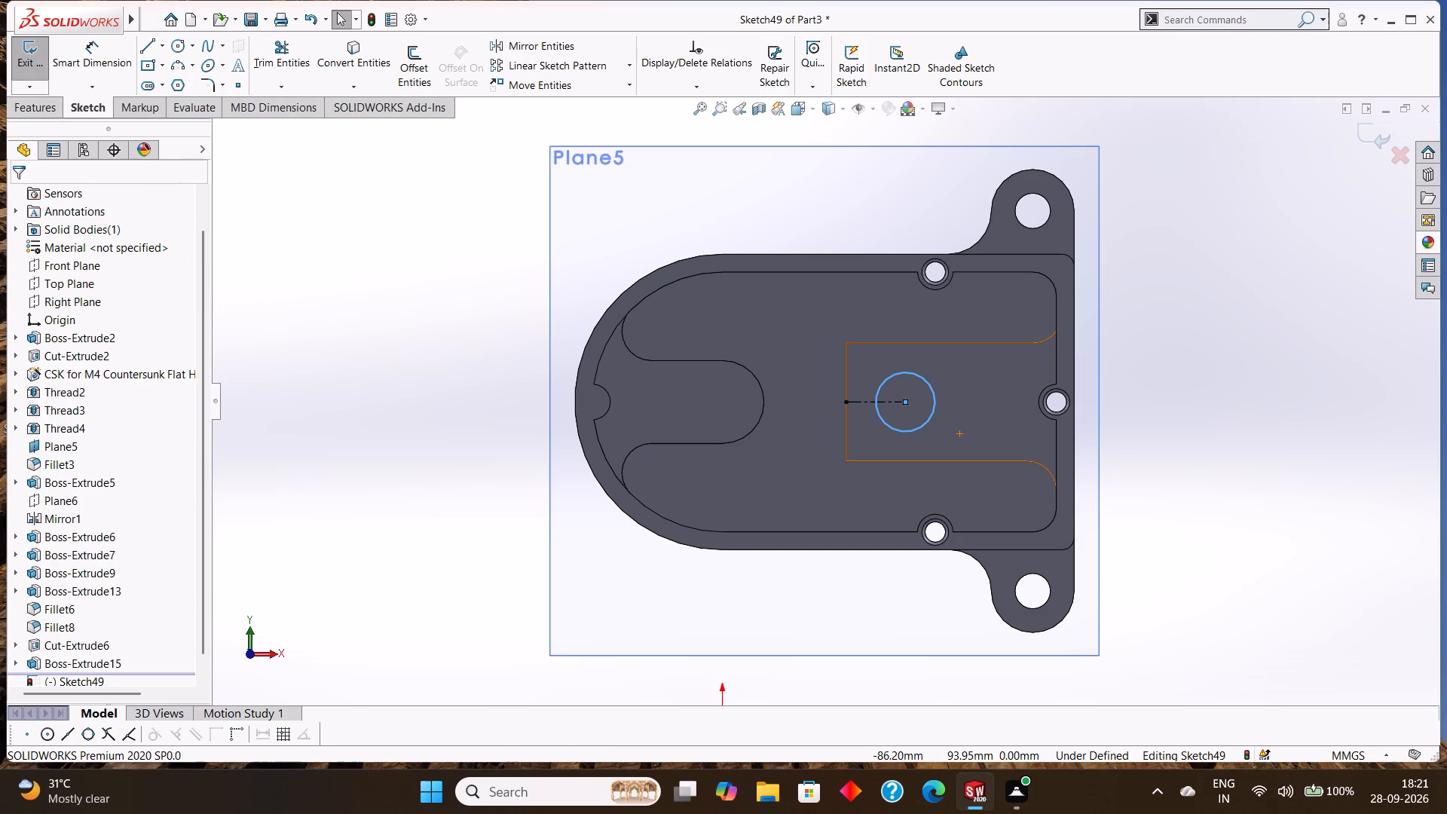
{"action": "left_click", "coordinate": [27, 109]}
{"action": "left_click", "coordinate": [271, 68]}
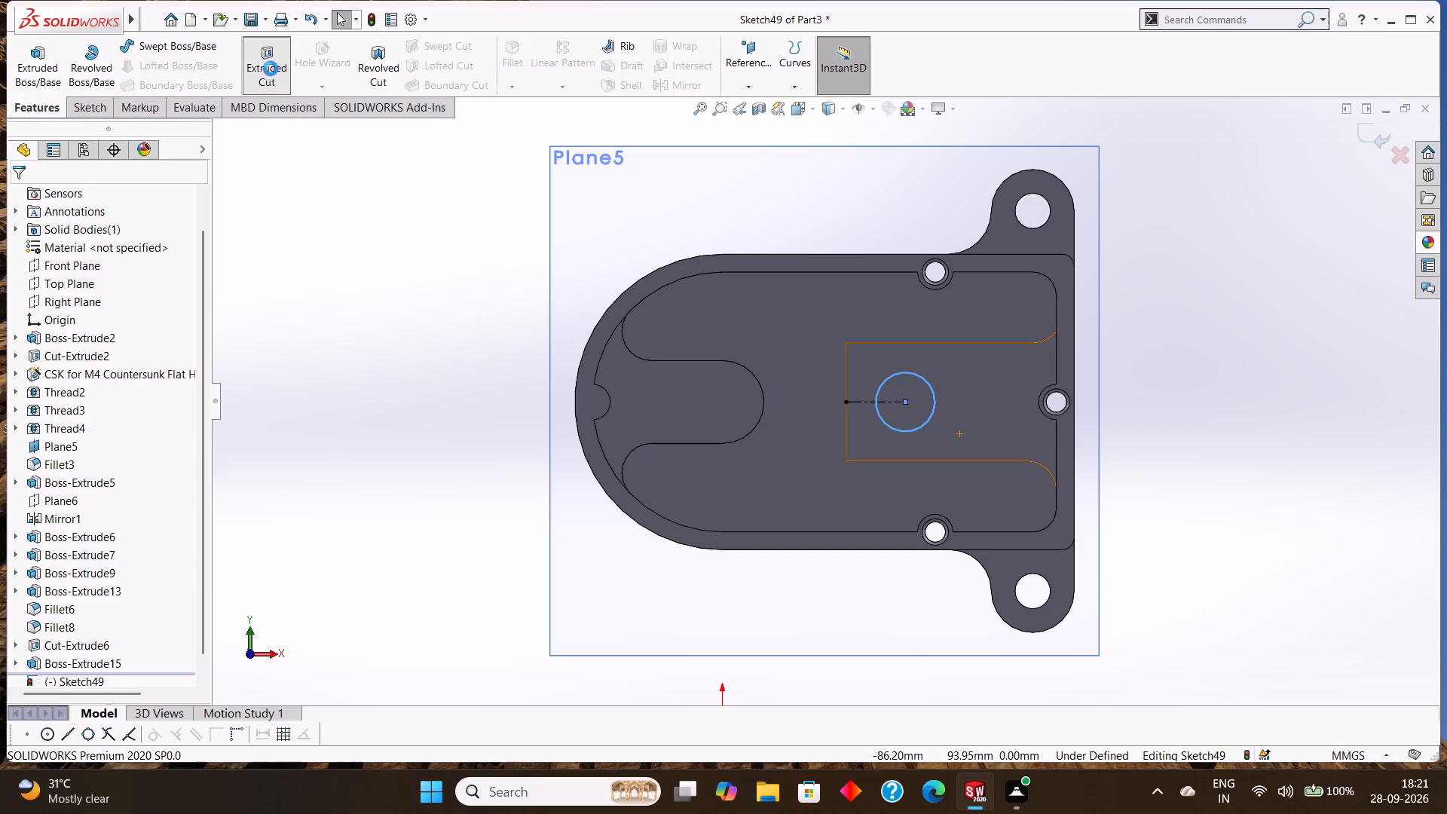
{"action": "left_click", "coordinate": [124, 303]}
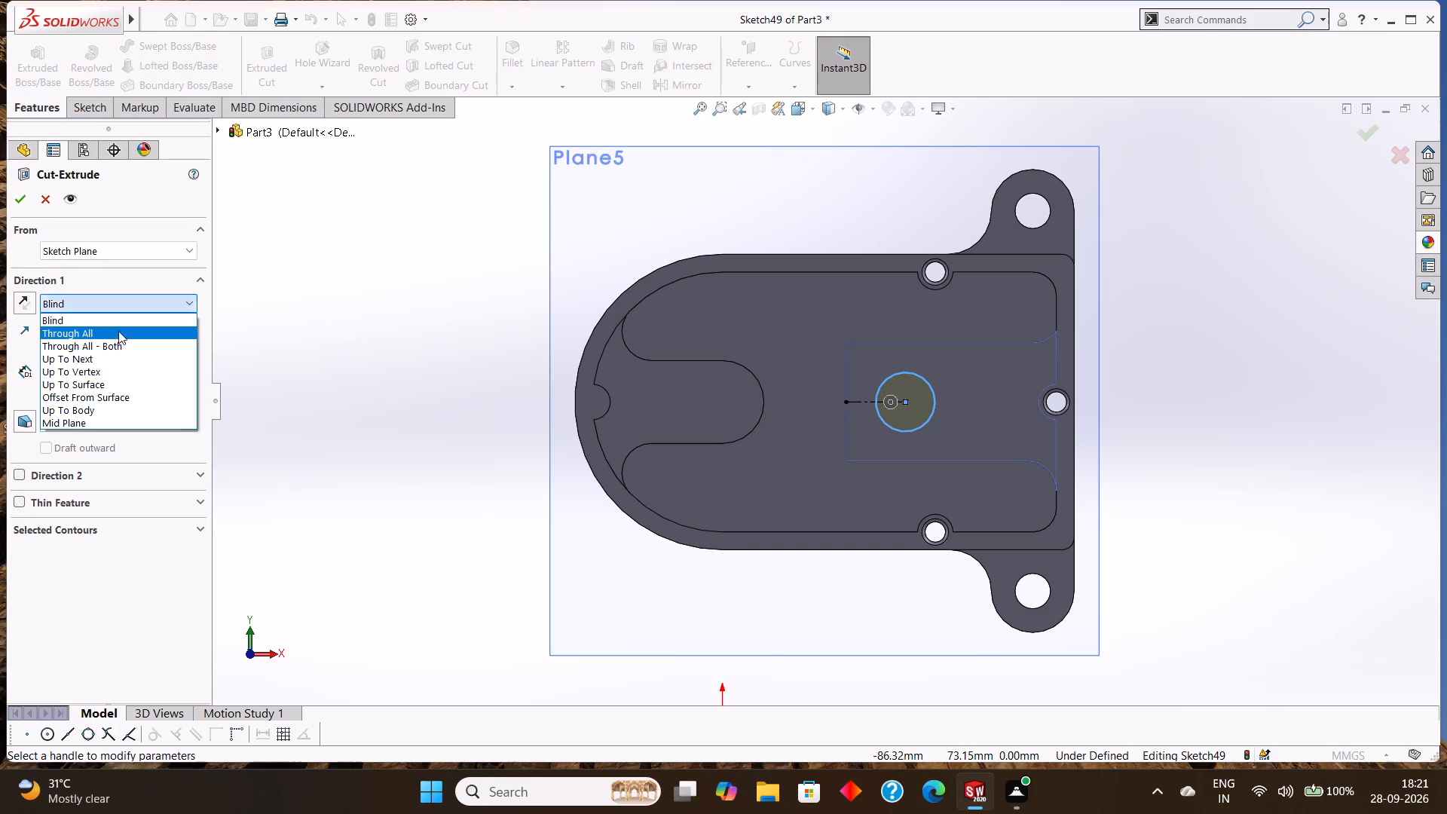
{"action": "left_click", "coordinate": [114, 334]}
{"action": "left_click", "coordinate": [22, 203]}
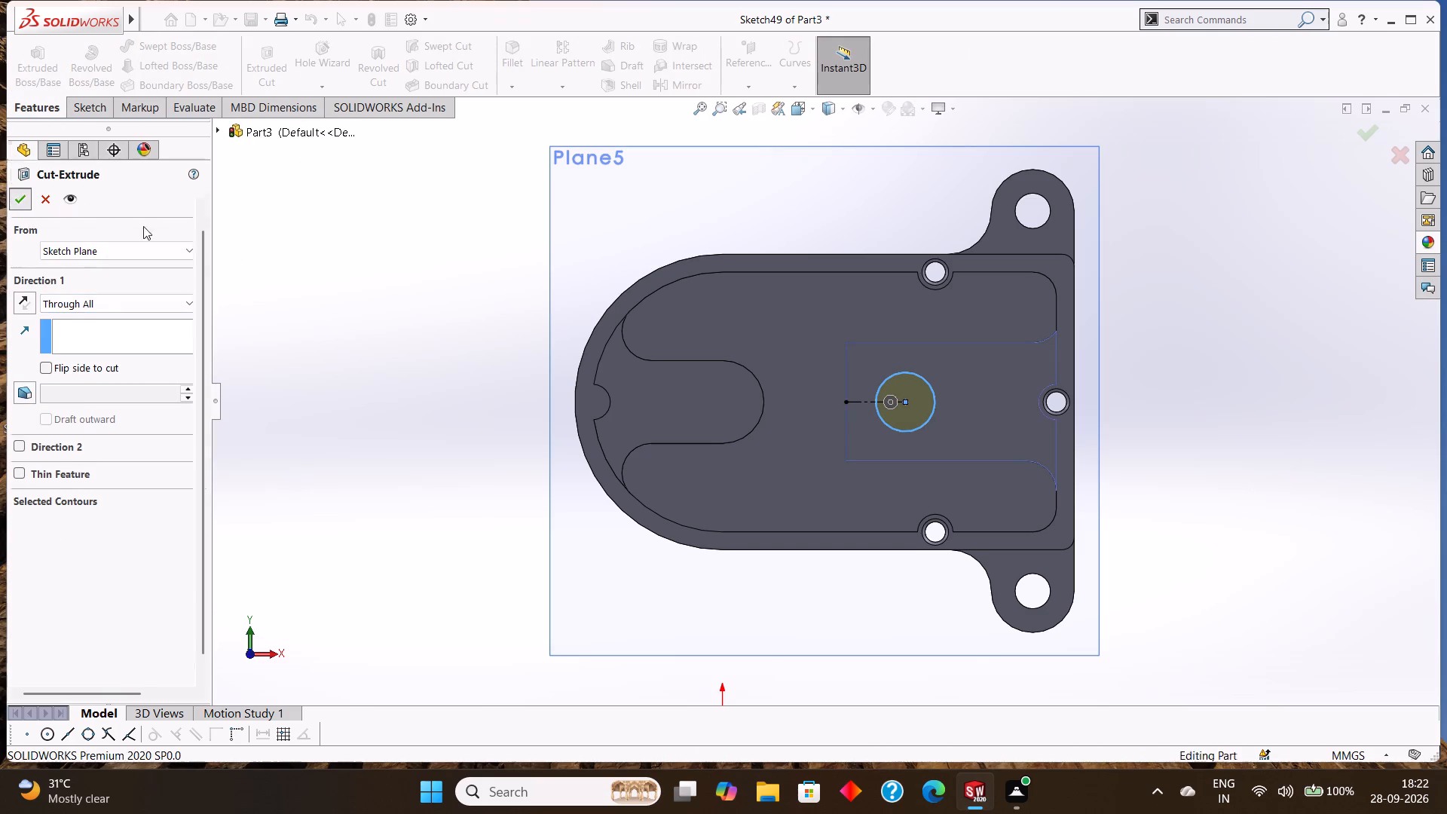
{"action": "key", "text": "Escape"}
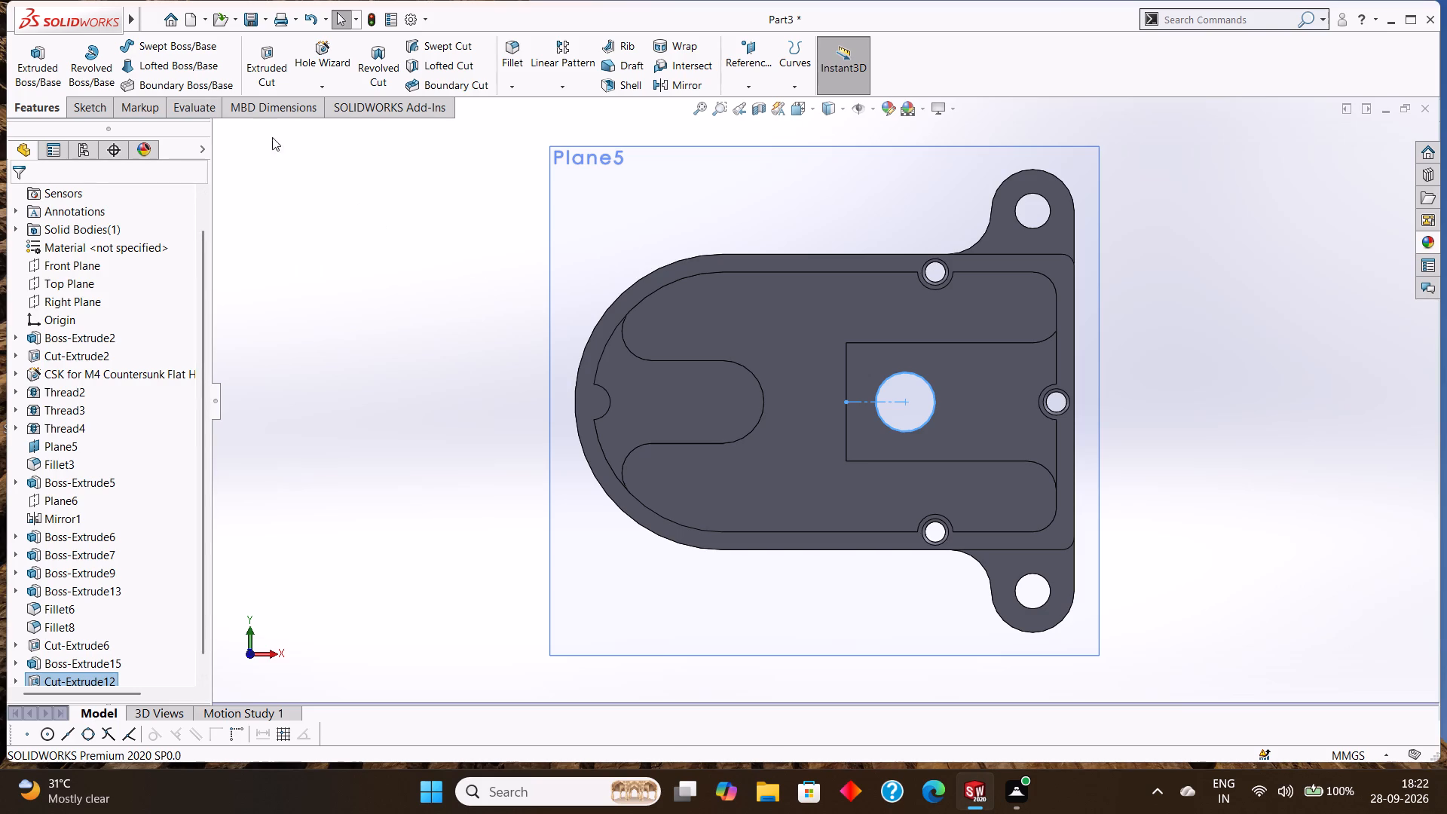
On the block's top face, sketch a new 6 mm radius circle concentric with the through hole.
{"action": "right_click", "coordinate": [1014, 360]}
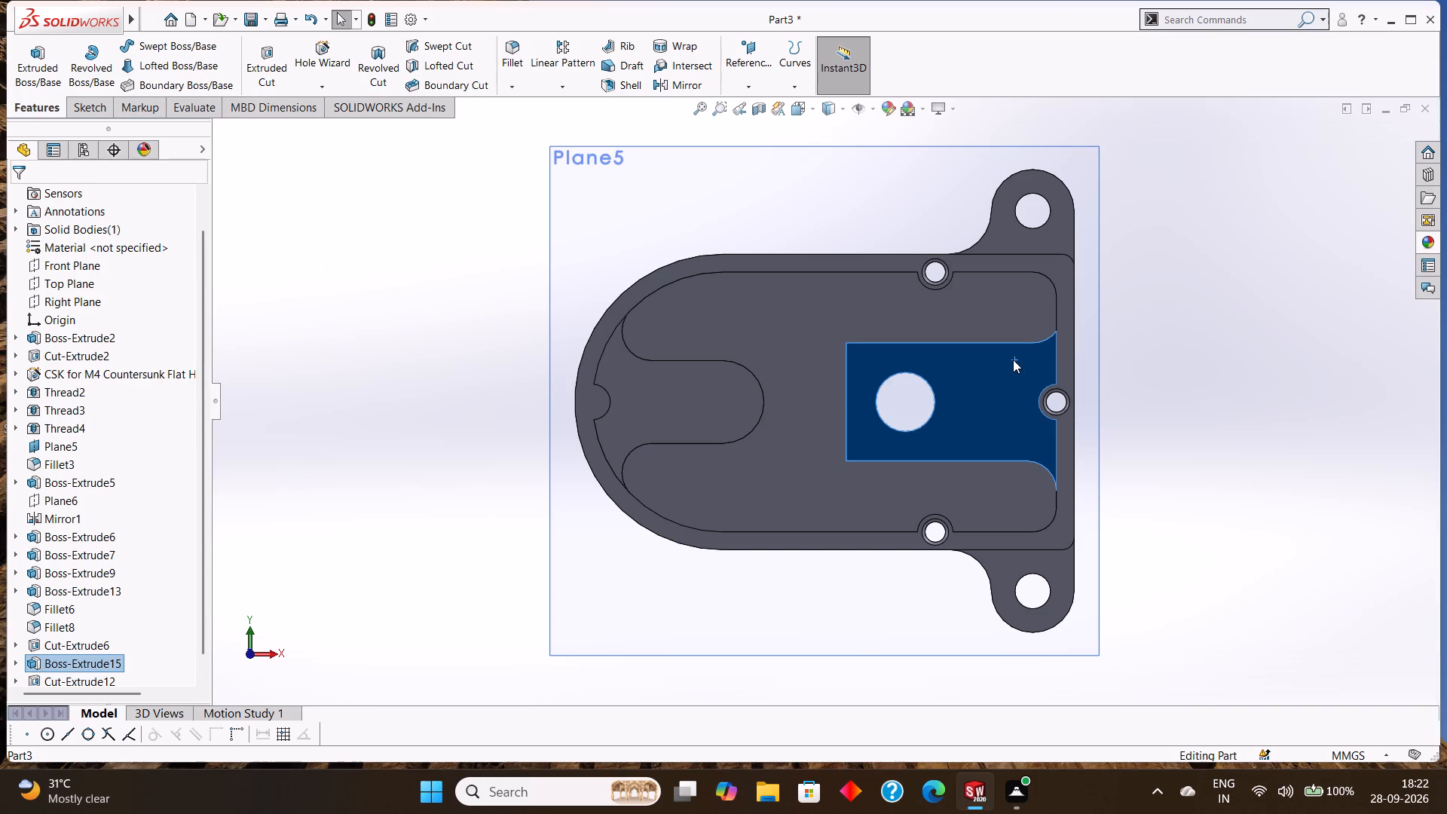
{"action": "left_click", "coordinate": [1046, 340]}
{"action": "key", "text": "Escape"}
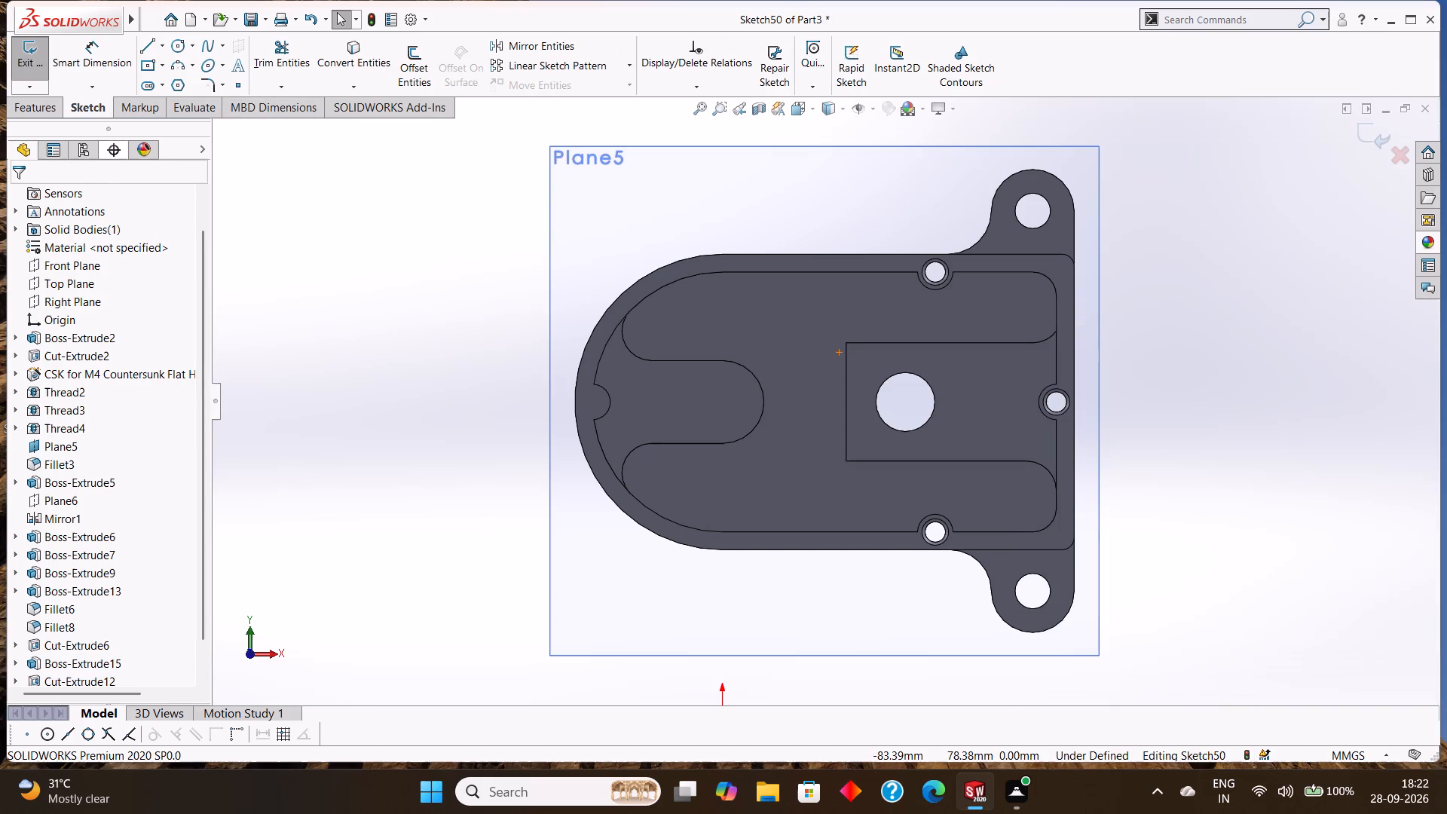
{"action": "left_click", "coordinate": [175, 41]}
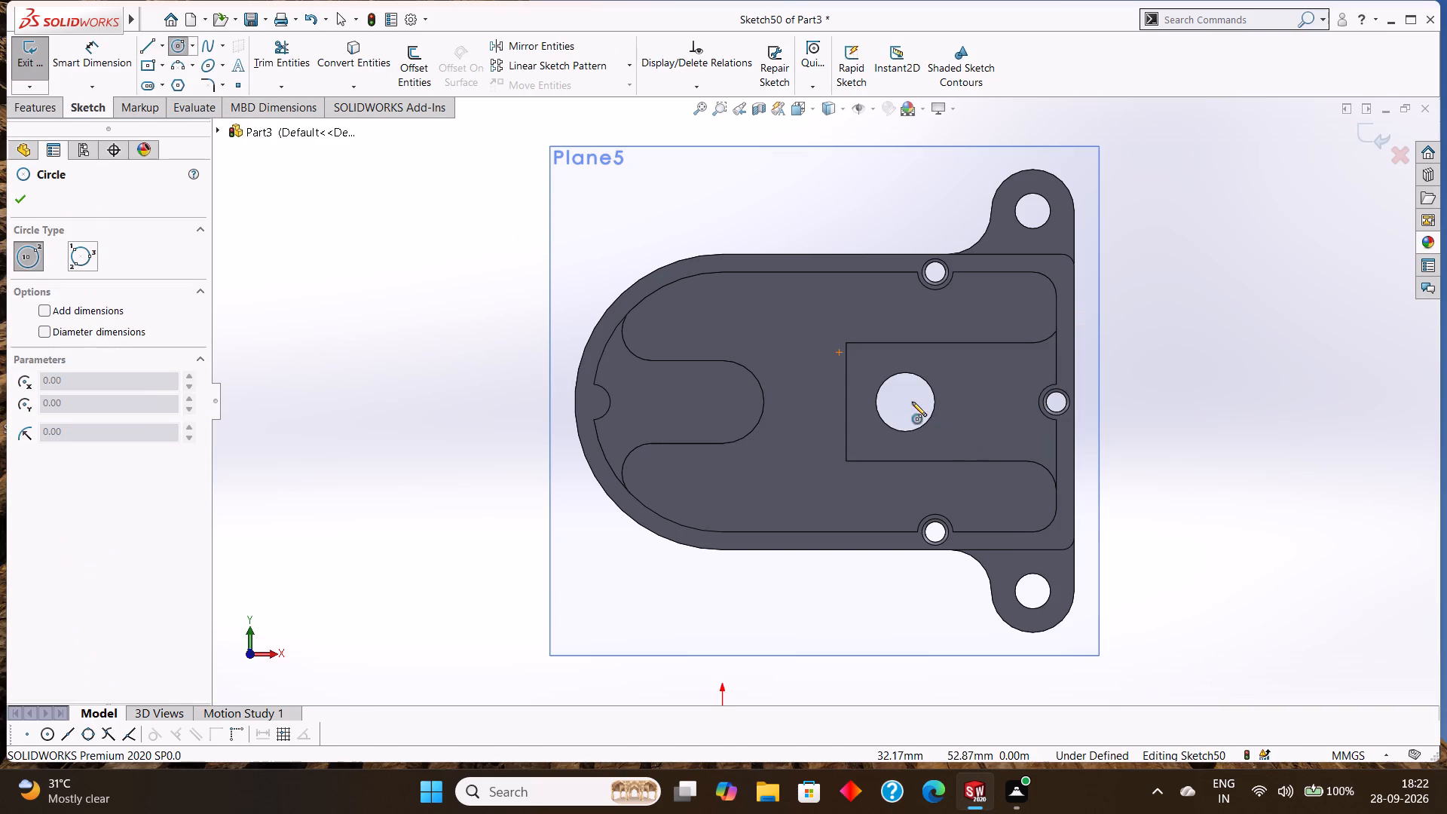
{"action": "left_click", "coordinate": [907, 400]}
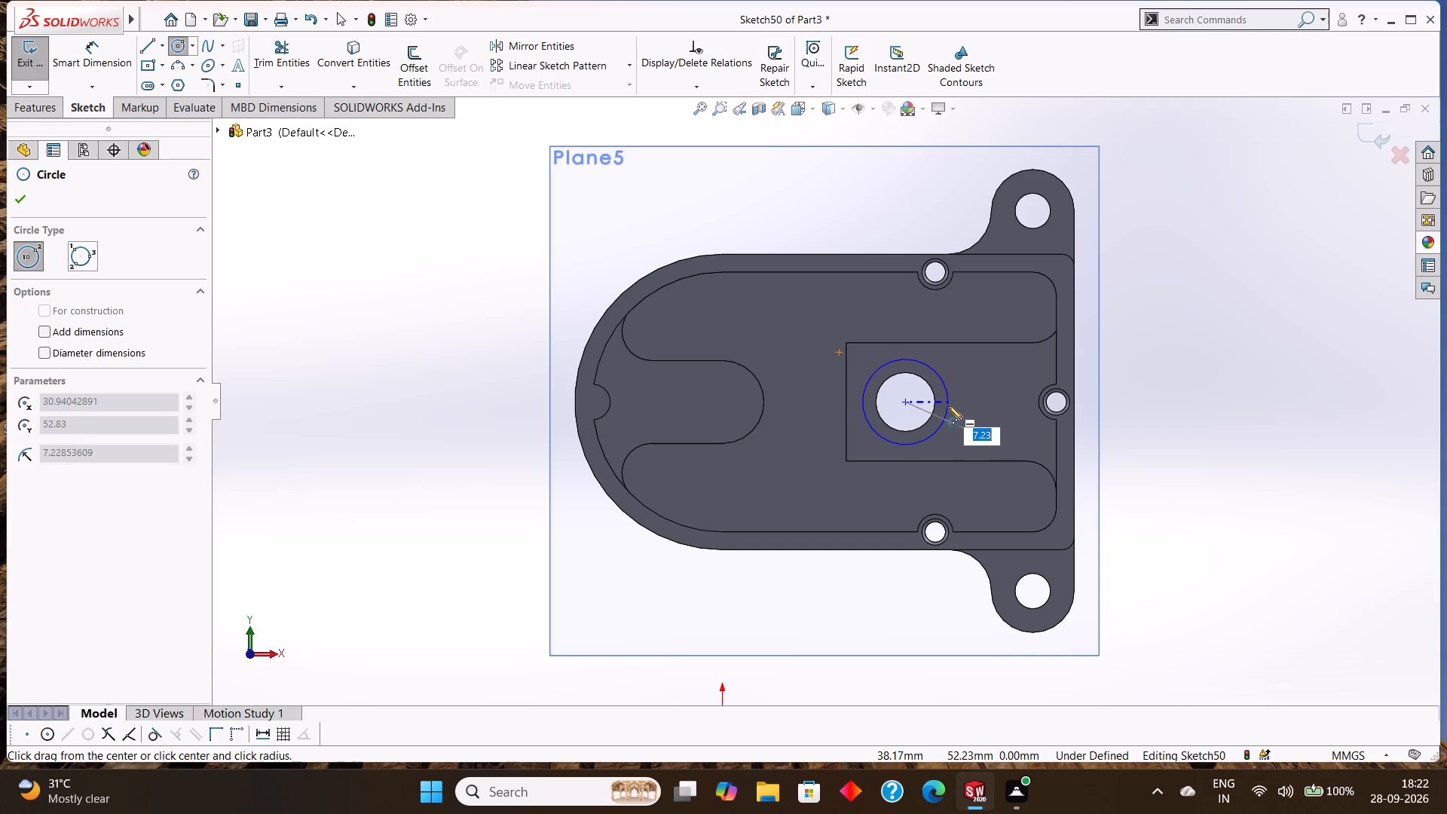
{"action": "key", "text": "6"}
{"action": "key", "text": "Return"}
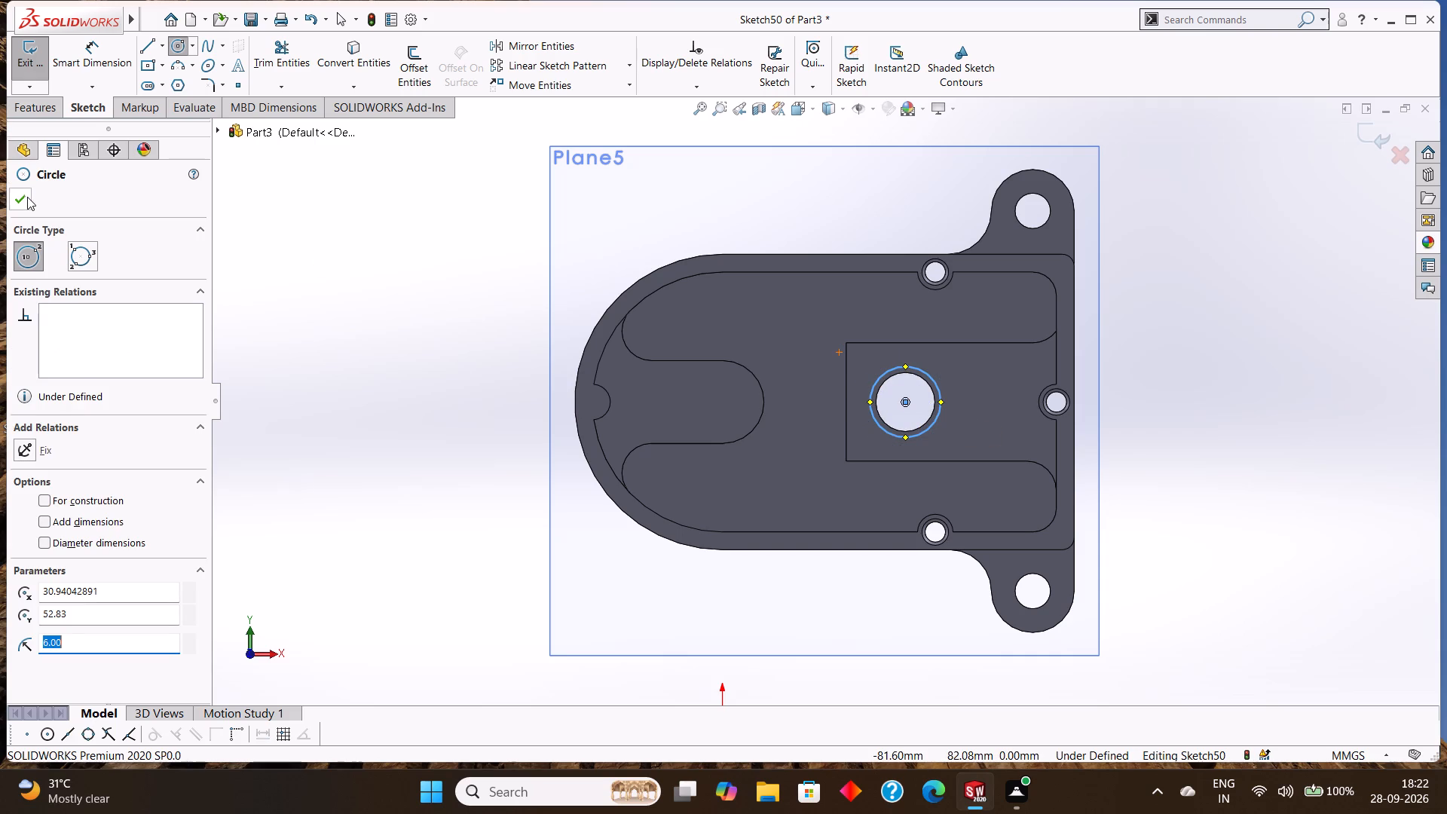
{"action": "left_click", "coordinate": [28, 197]}
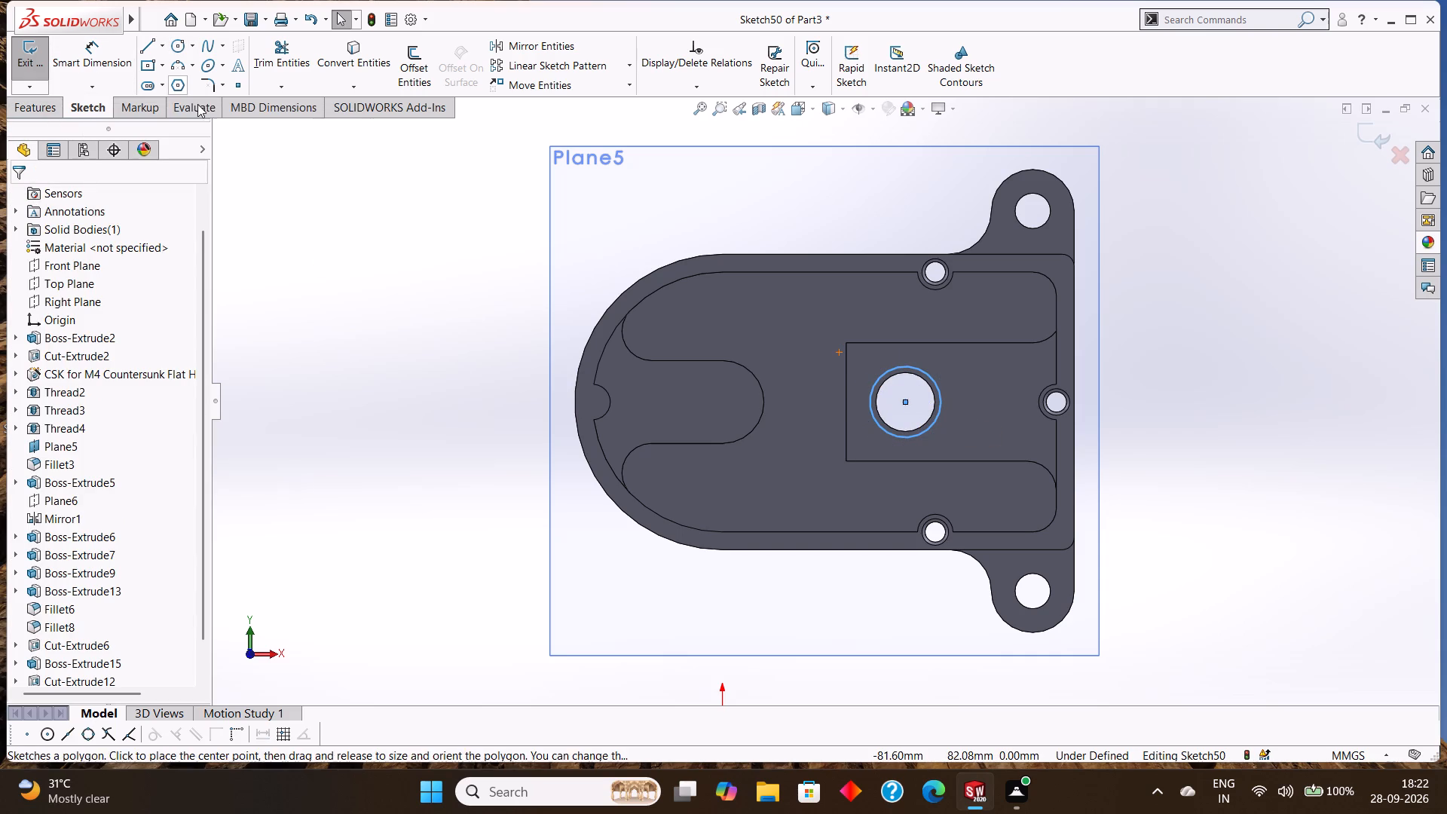
Cut the 6 mm radius circle 1 mm deep with a blind Extruded Cut to form the block hole's counterbore.
{"action": "left_click", "coordinate": [41, 103]}
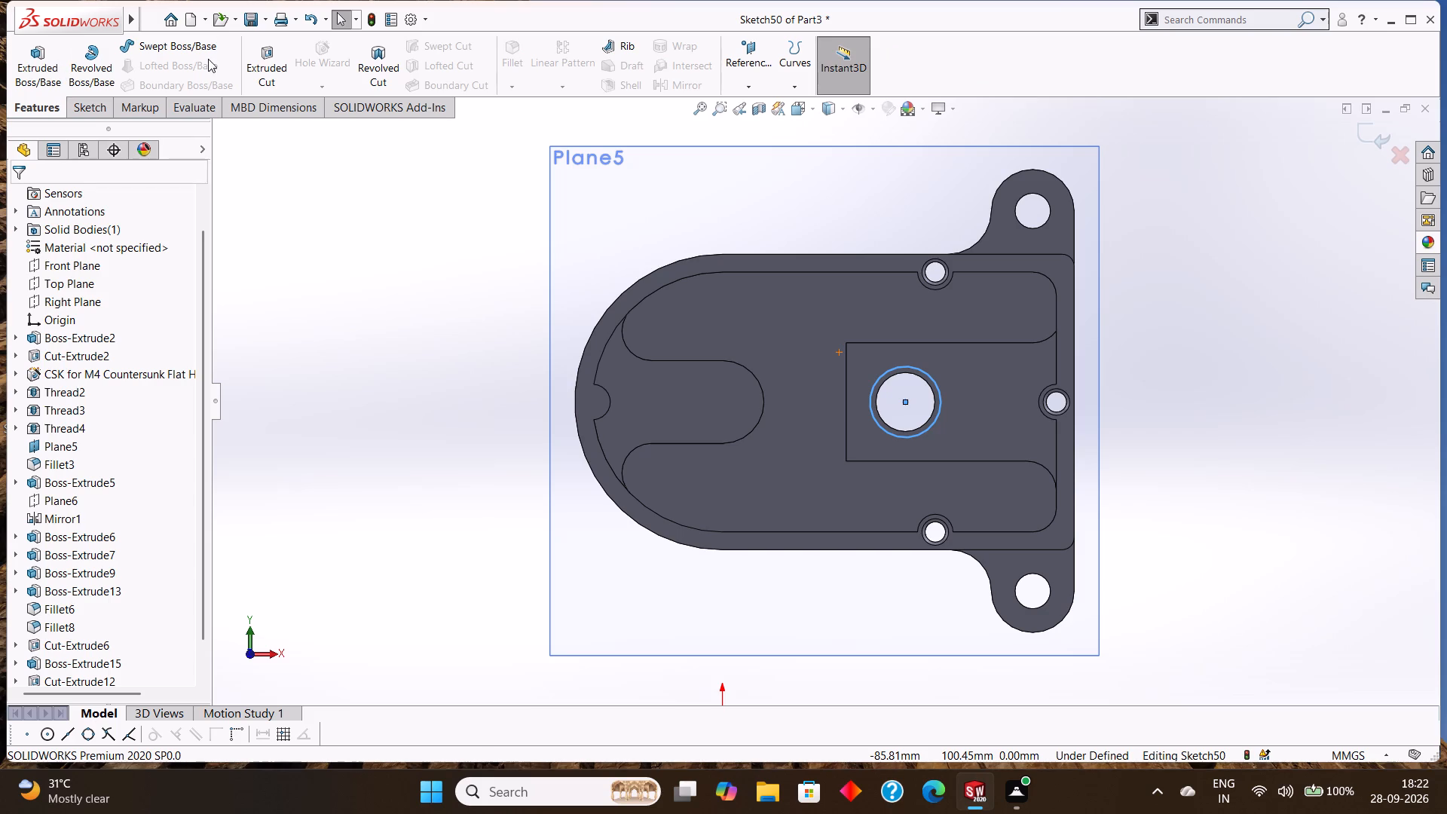
{"action": "left_click", "coordinate": [259, 60]}
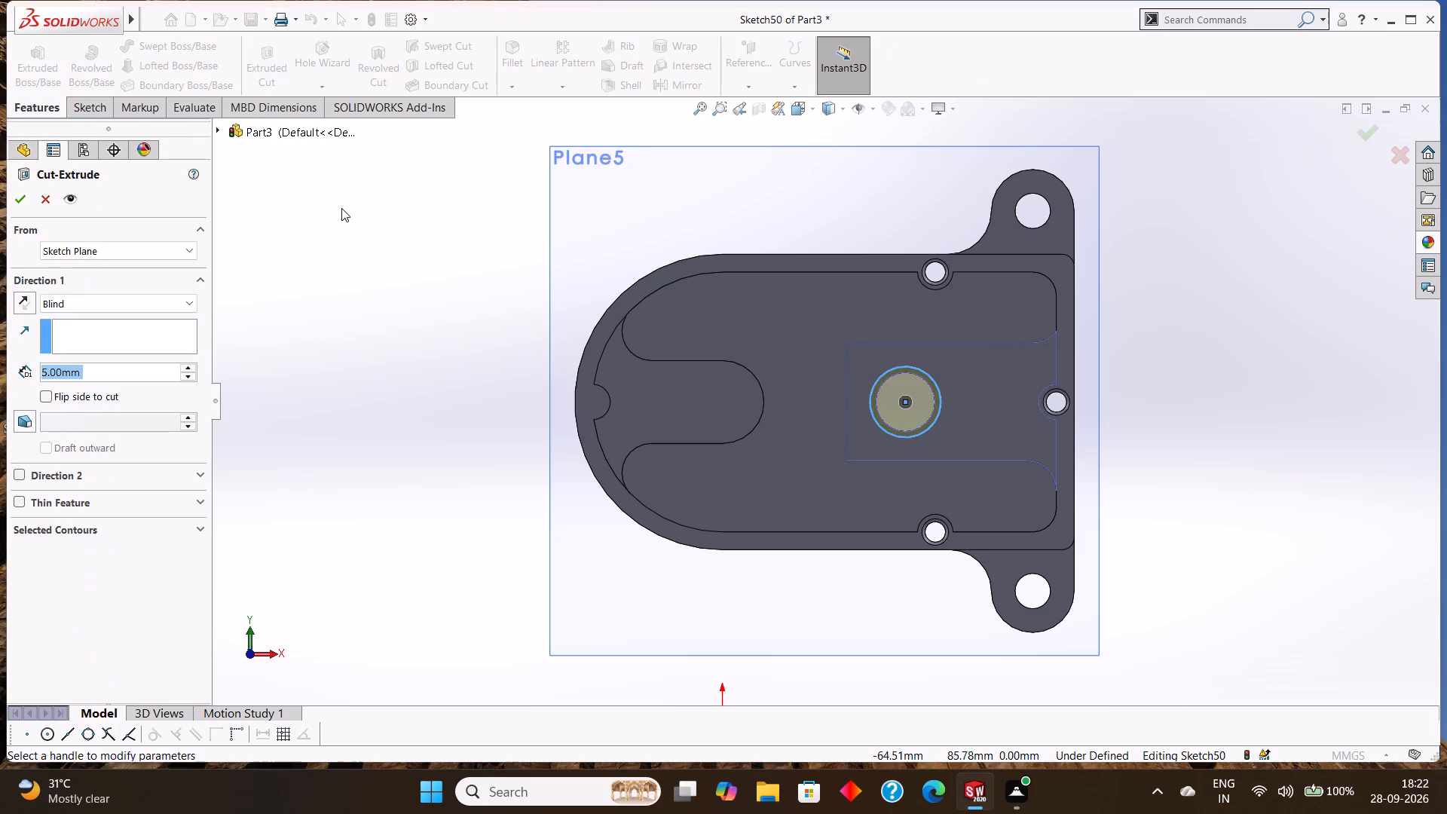
{"action": "key", "text": "BackSpace"}
{"action": "key", "text": "1"}
{"action": "key", "text": "Return"}
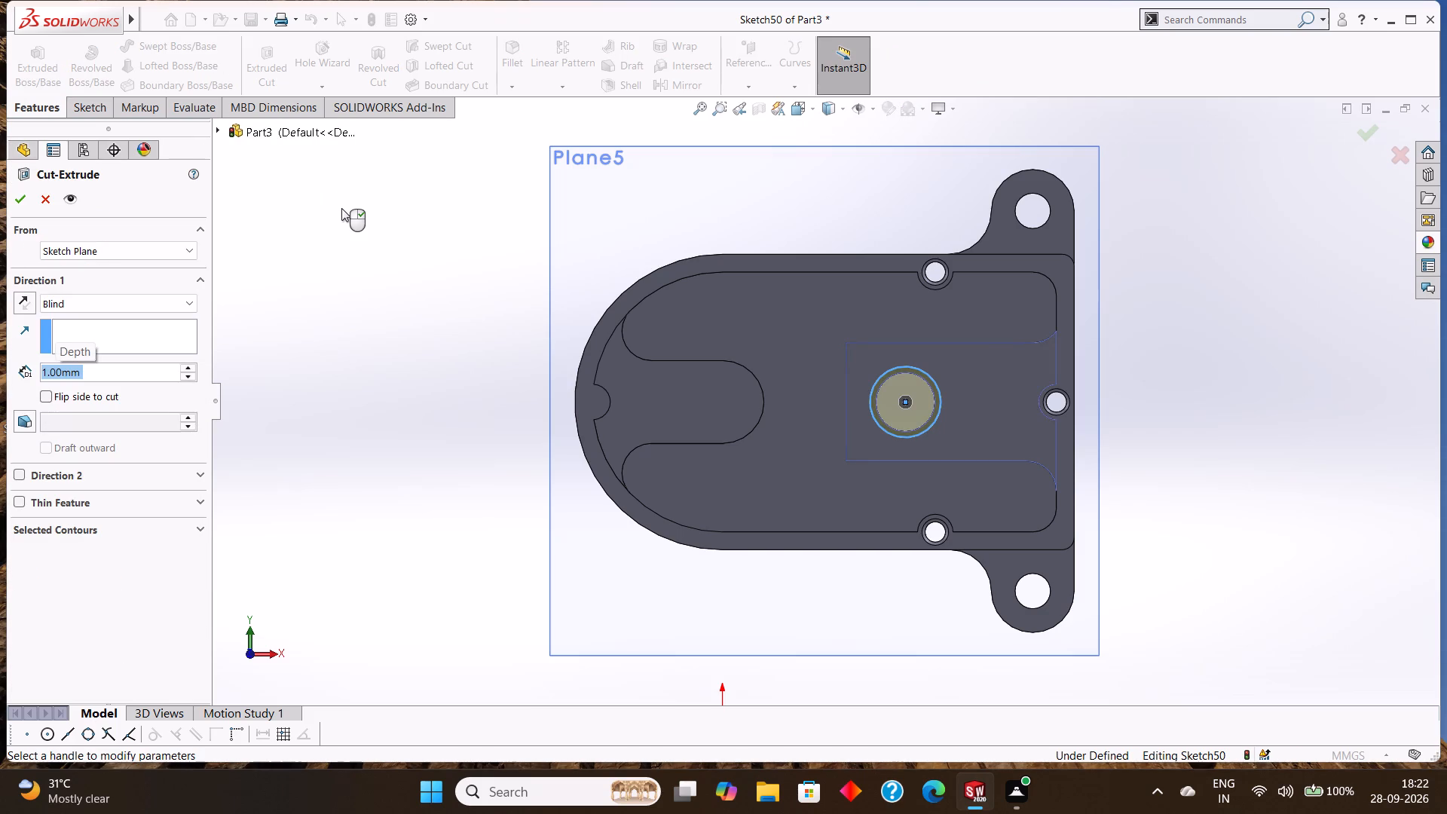
{"action": "left_click", "coordinate": [26, 197]}
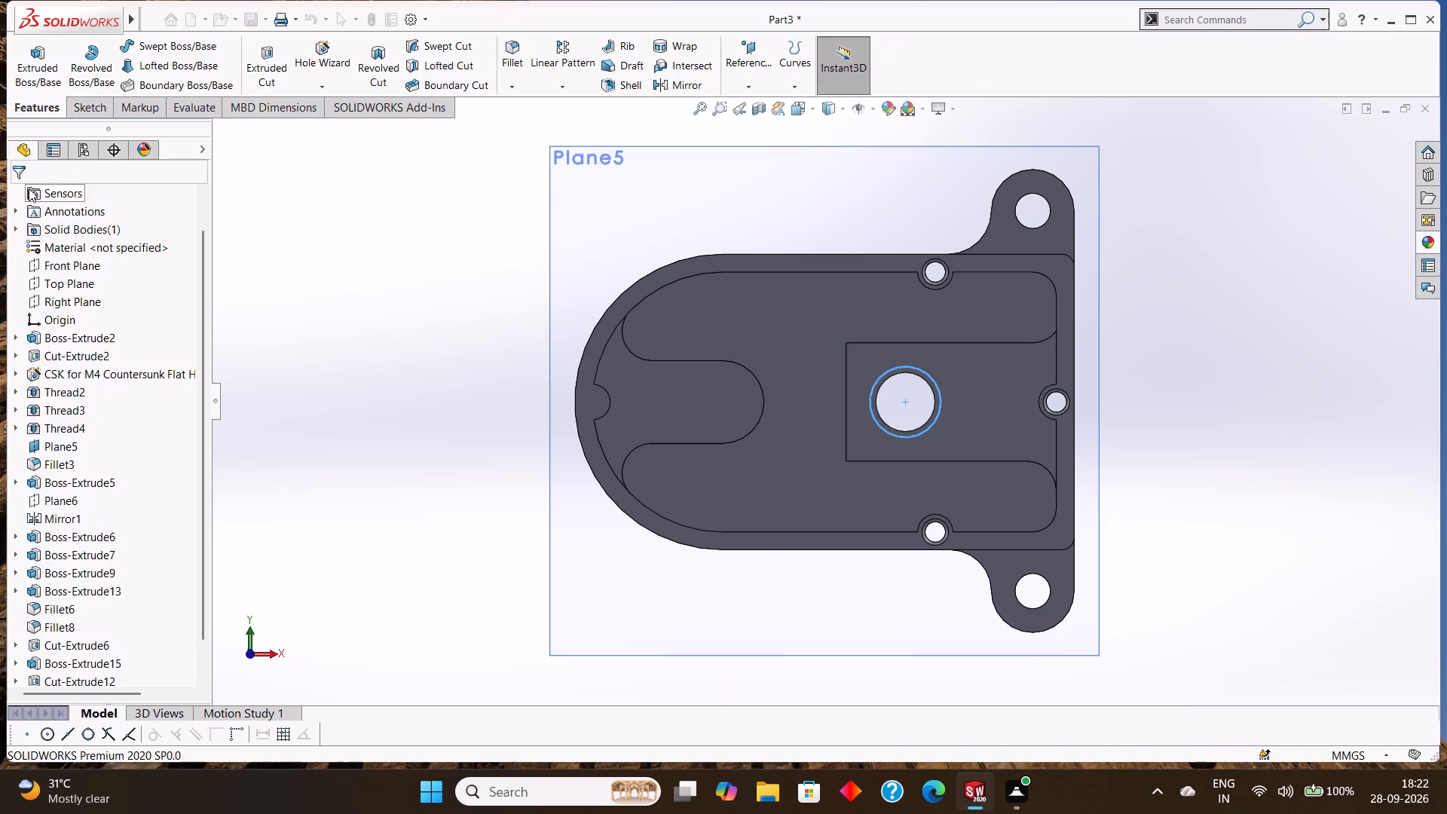
{"action": "left_click", "coordinate": [780, 289]}
{"action": "key", "text": "Escape"}
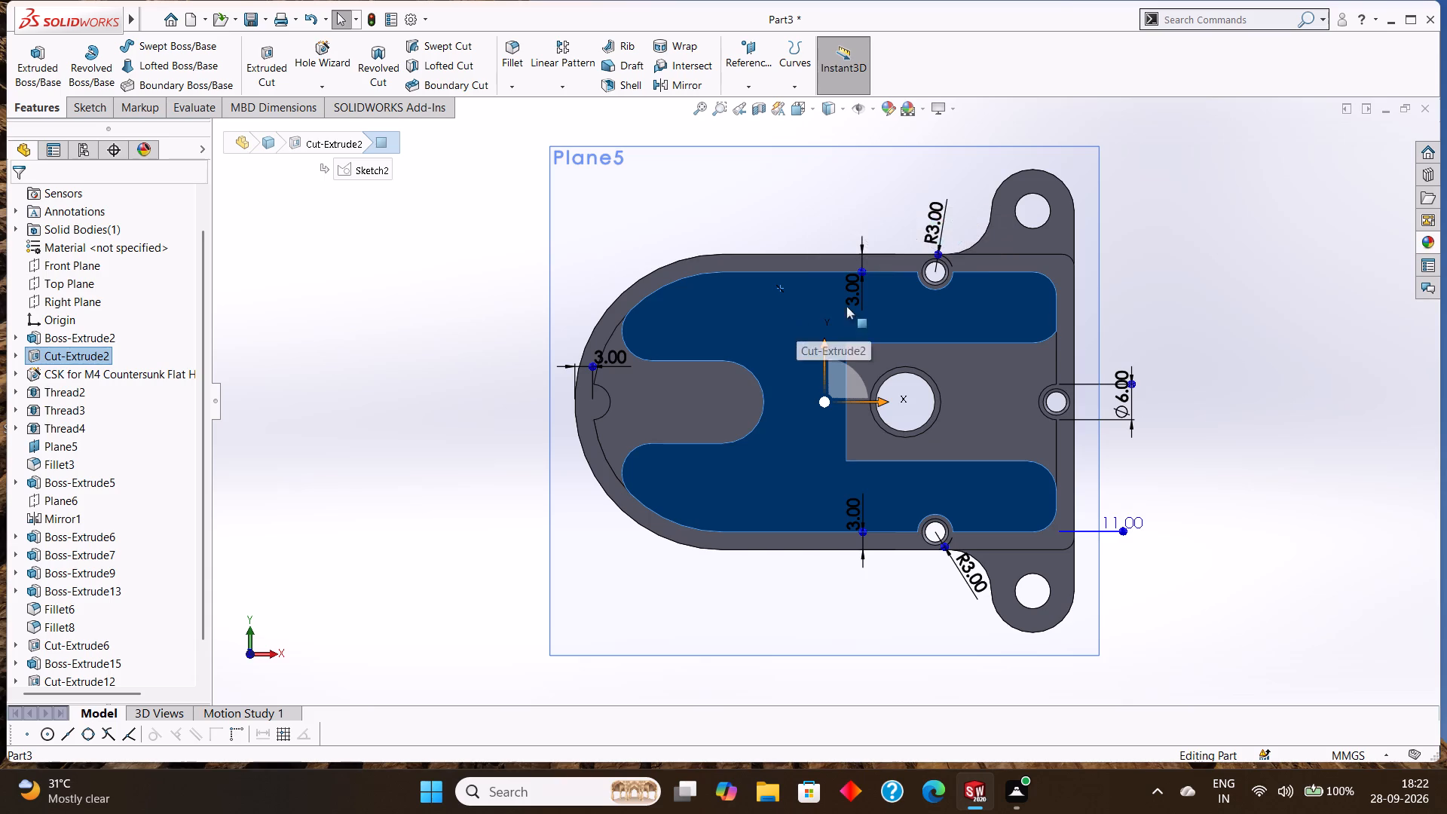
{"action": "key", "text": "Escape"}
Open a new sketch on the top face of the round-ended boss, viewed normal to the face.
{"action": "middle_click_drag", "start_coordinate": [1262, 346], "coordinate": [1271, 288]}
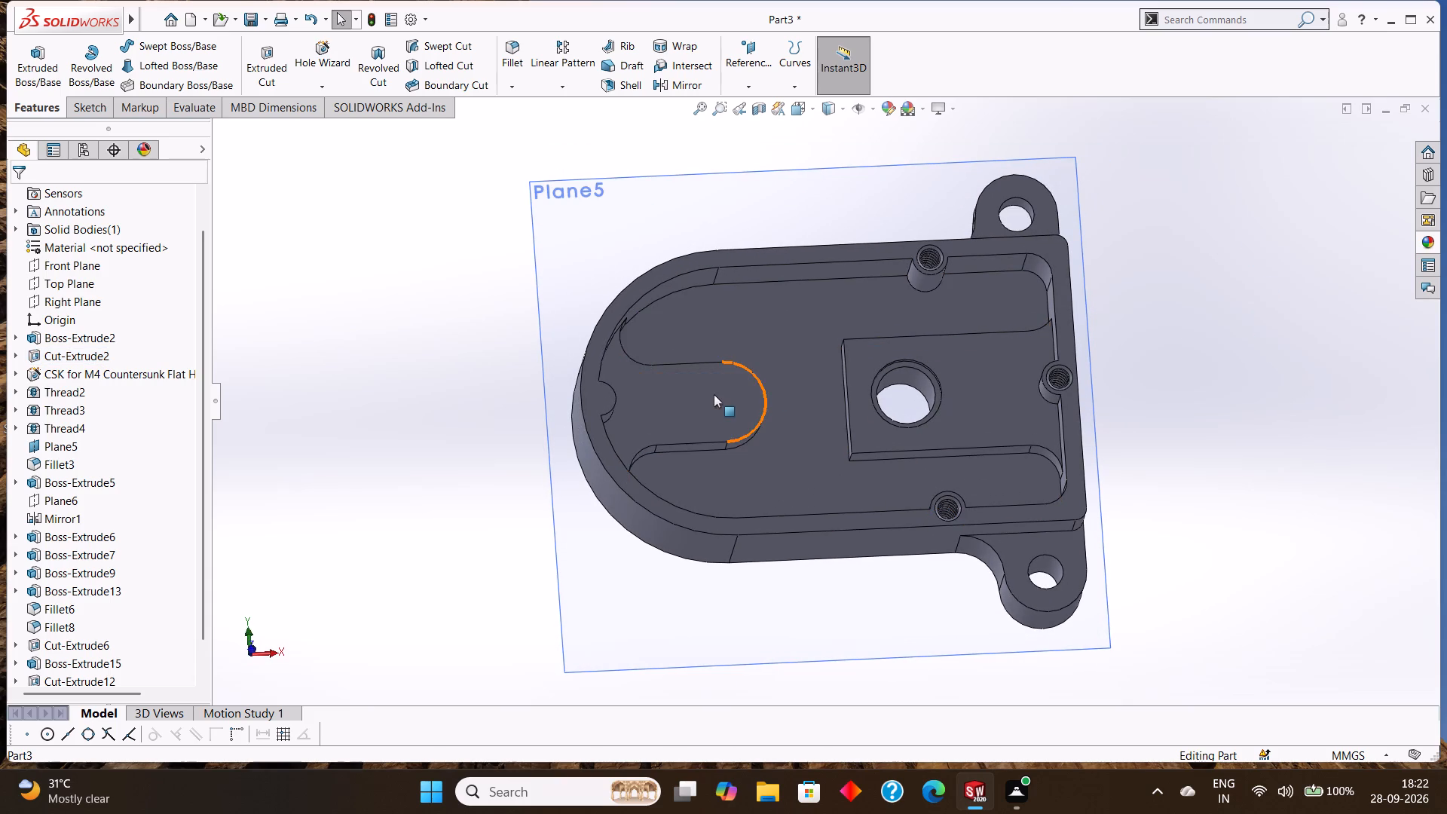
{"action": "left_click", "coordinate": [712, 394]}
{"action": "left_click", "coordinate": [776, 352]}
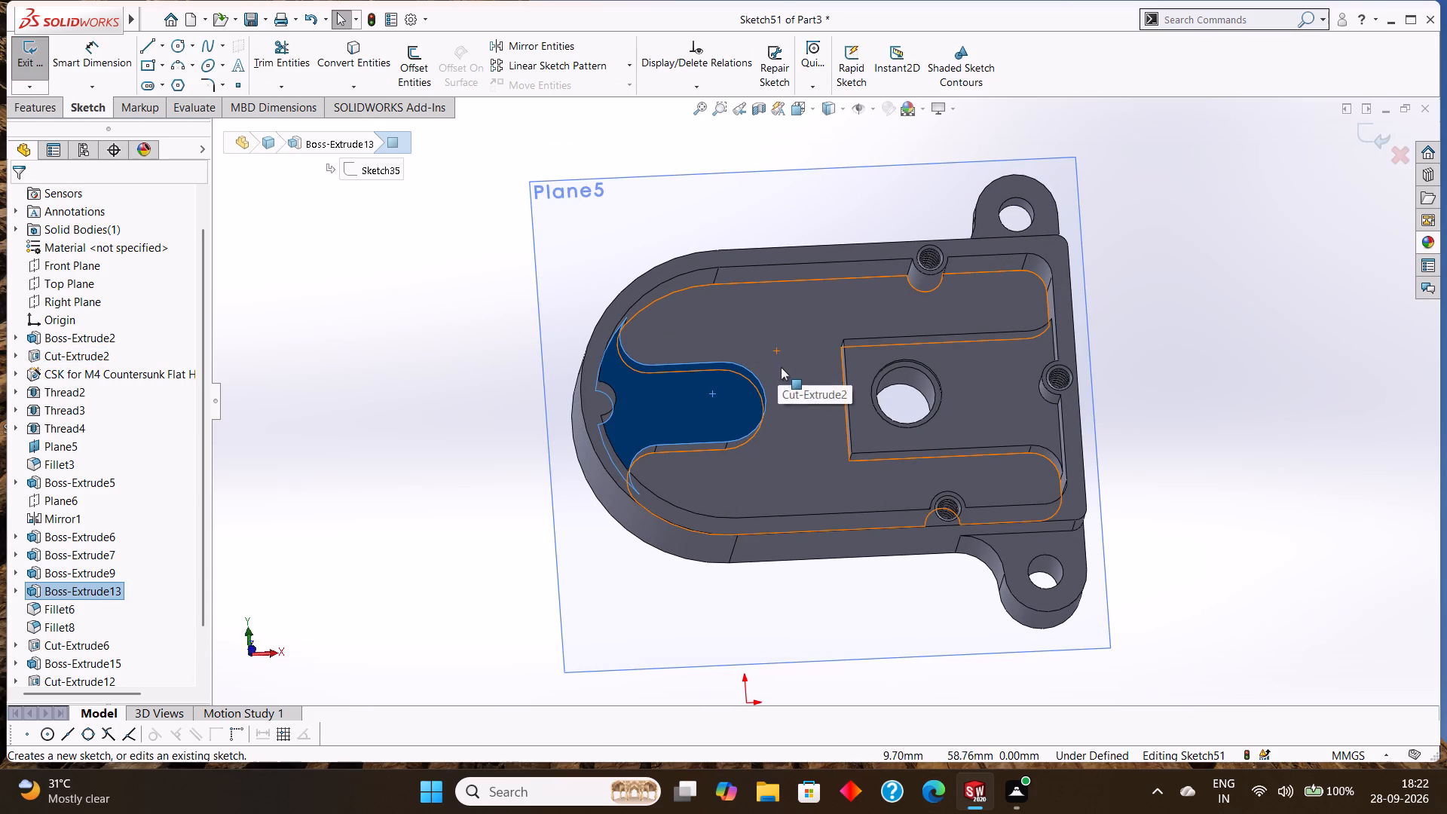
{"action": "key", "text": "ctrl+8"}
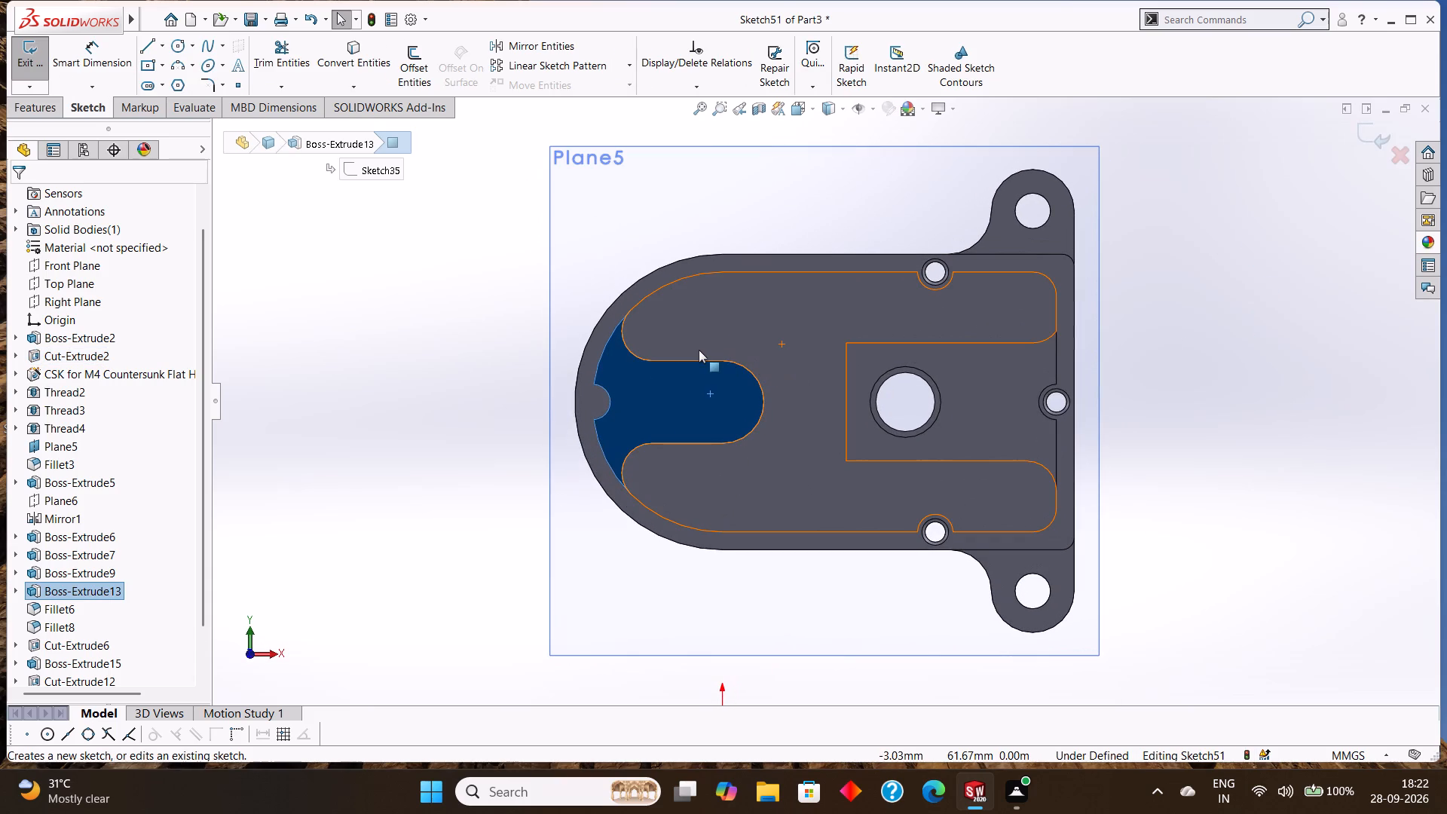
{"action": "key", "text": "Escape"}
Start a circle for the hole in the round-ended boss.
{"action": "left_click", "coordinate": [168, 44]}
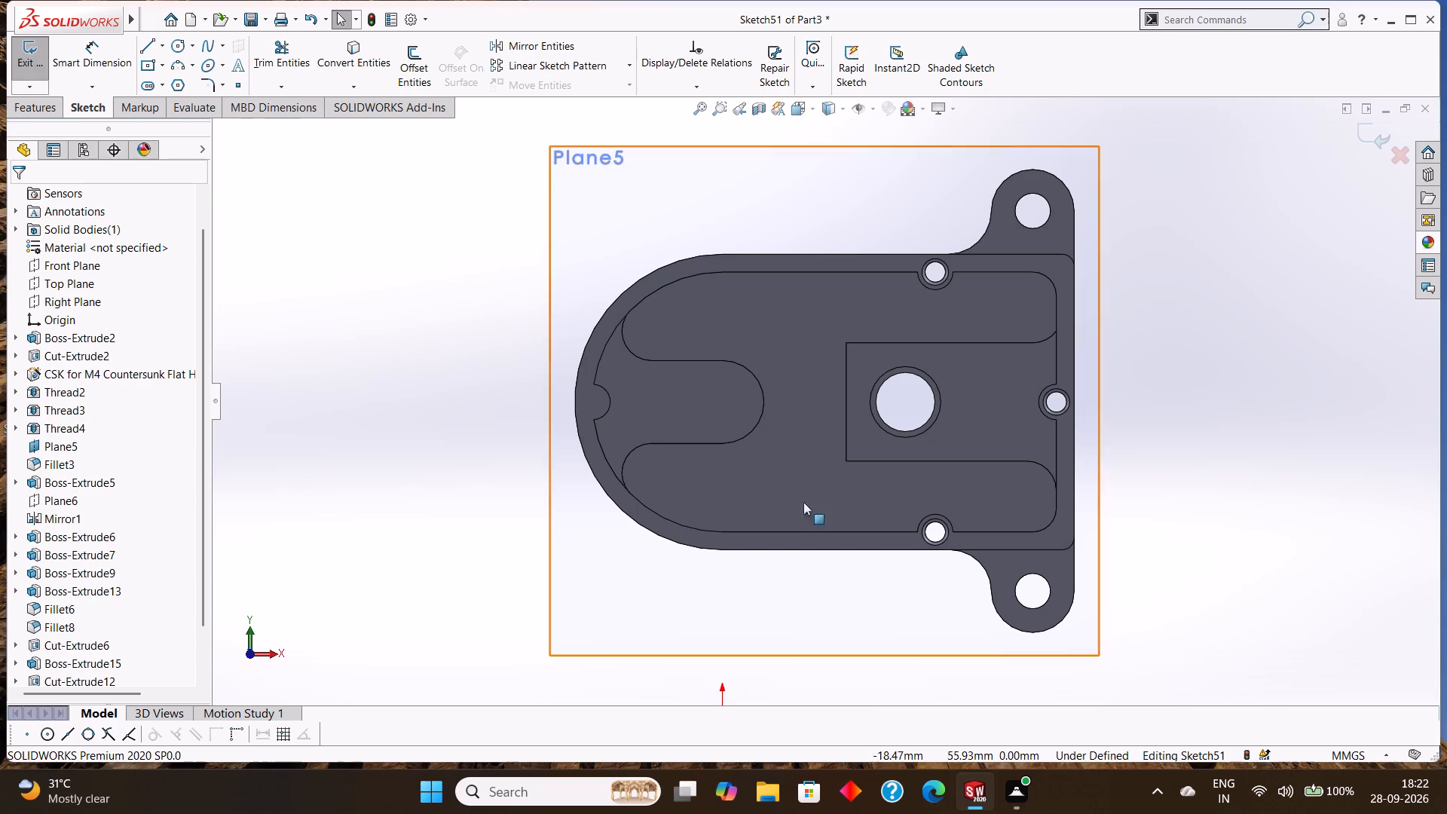
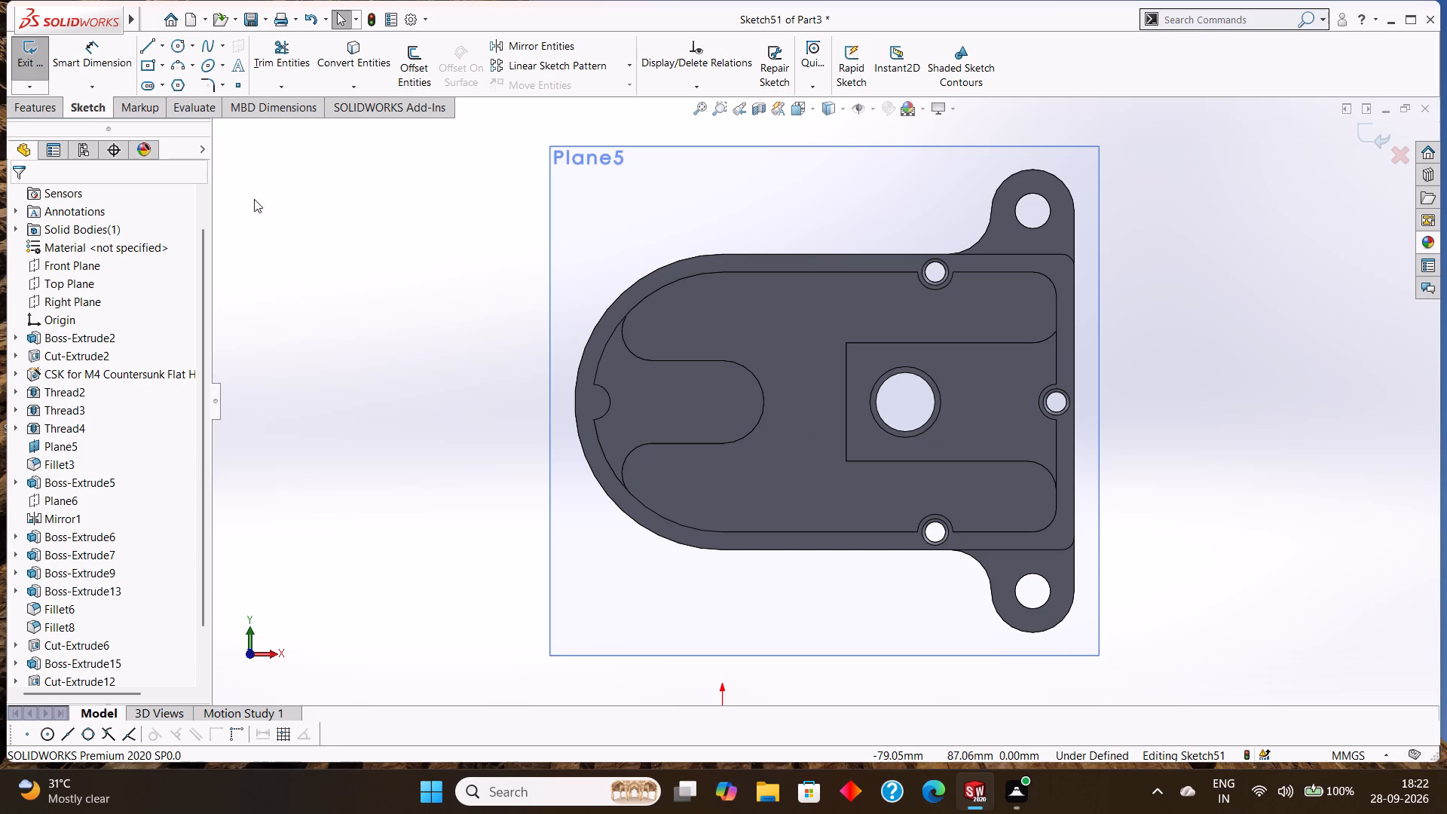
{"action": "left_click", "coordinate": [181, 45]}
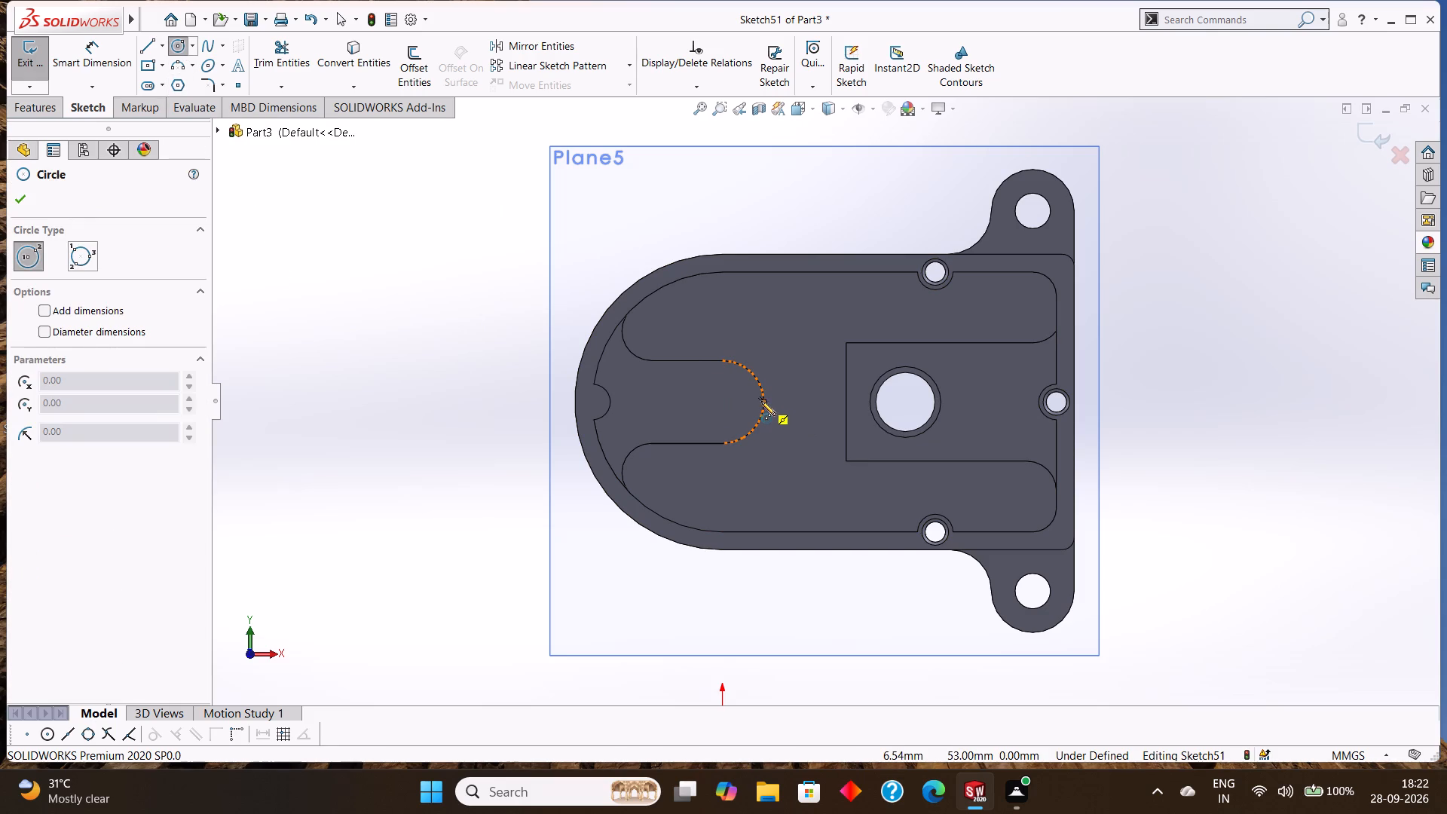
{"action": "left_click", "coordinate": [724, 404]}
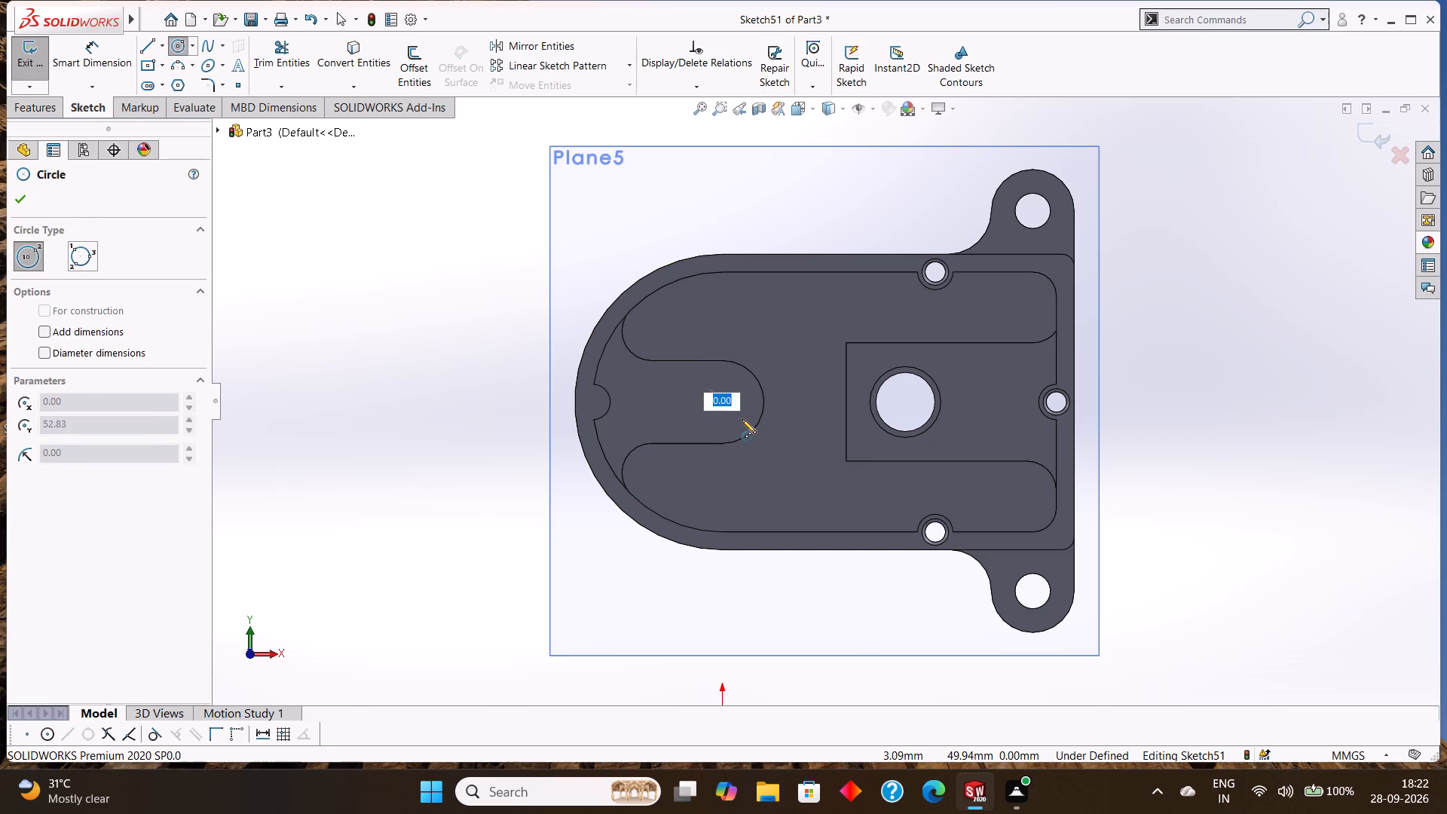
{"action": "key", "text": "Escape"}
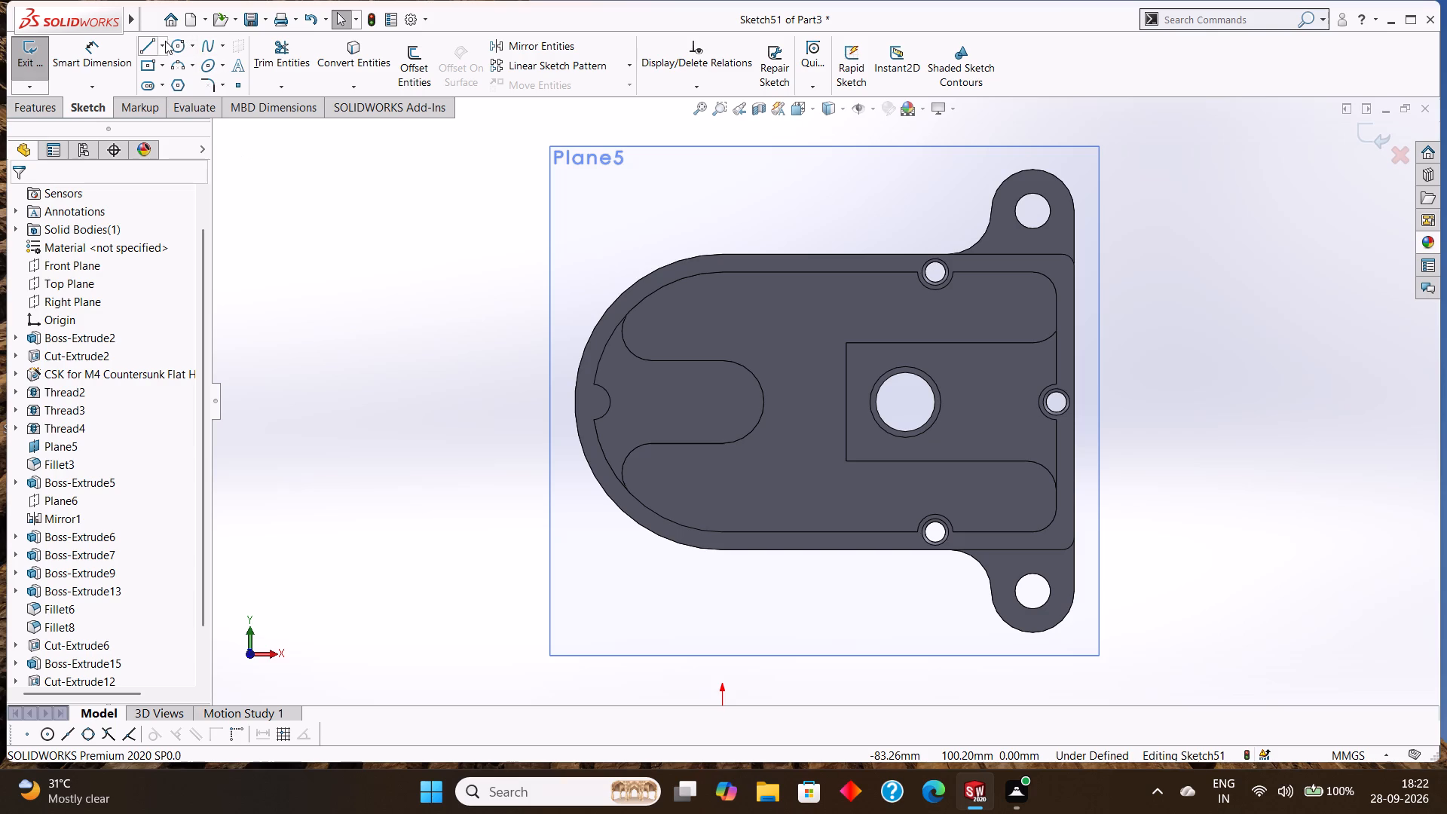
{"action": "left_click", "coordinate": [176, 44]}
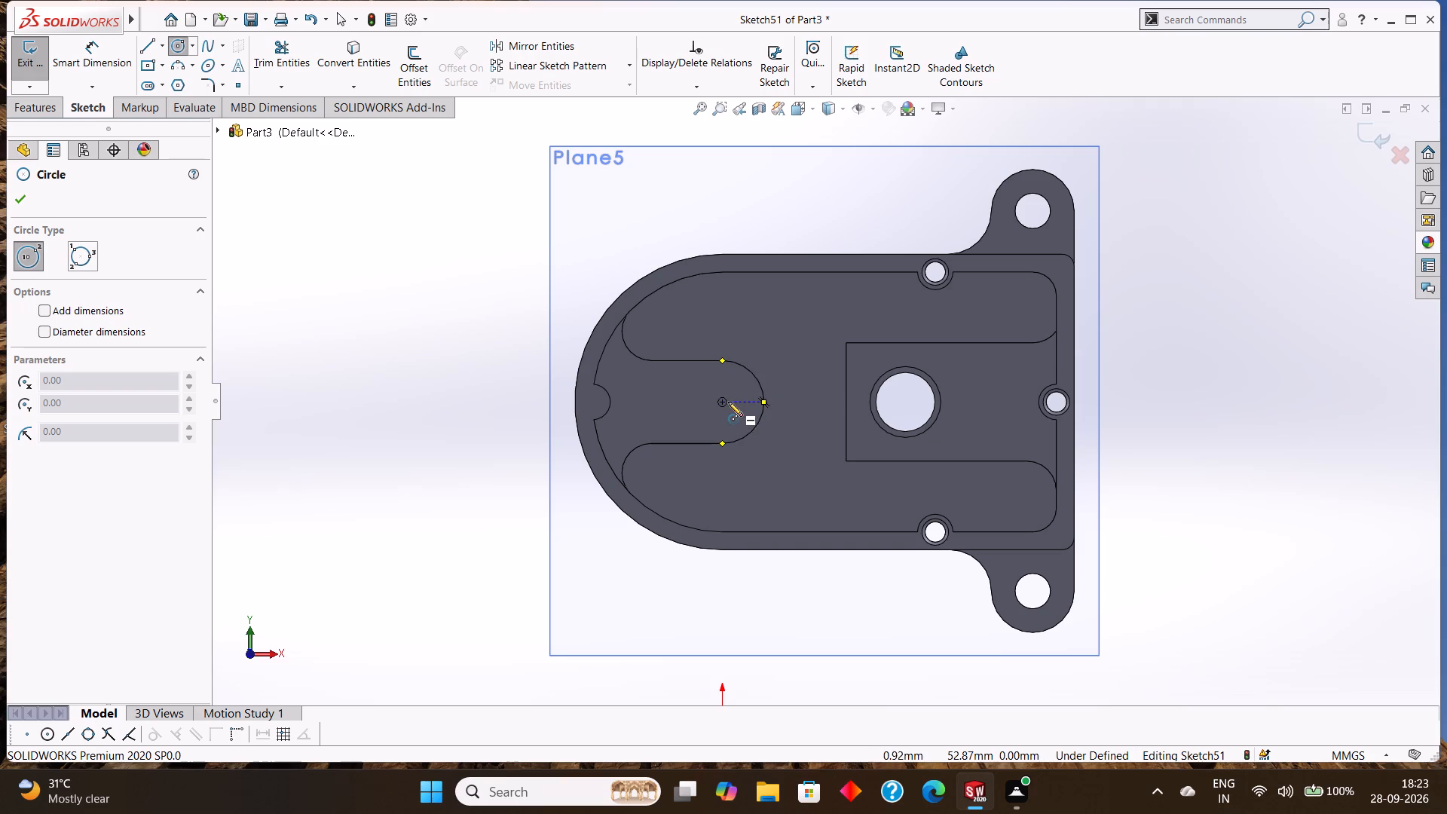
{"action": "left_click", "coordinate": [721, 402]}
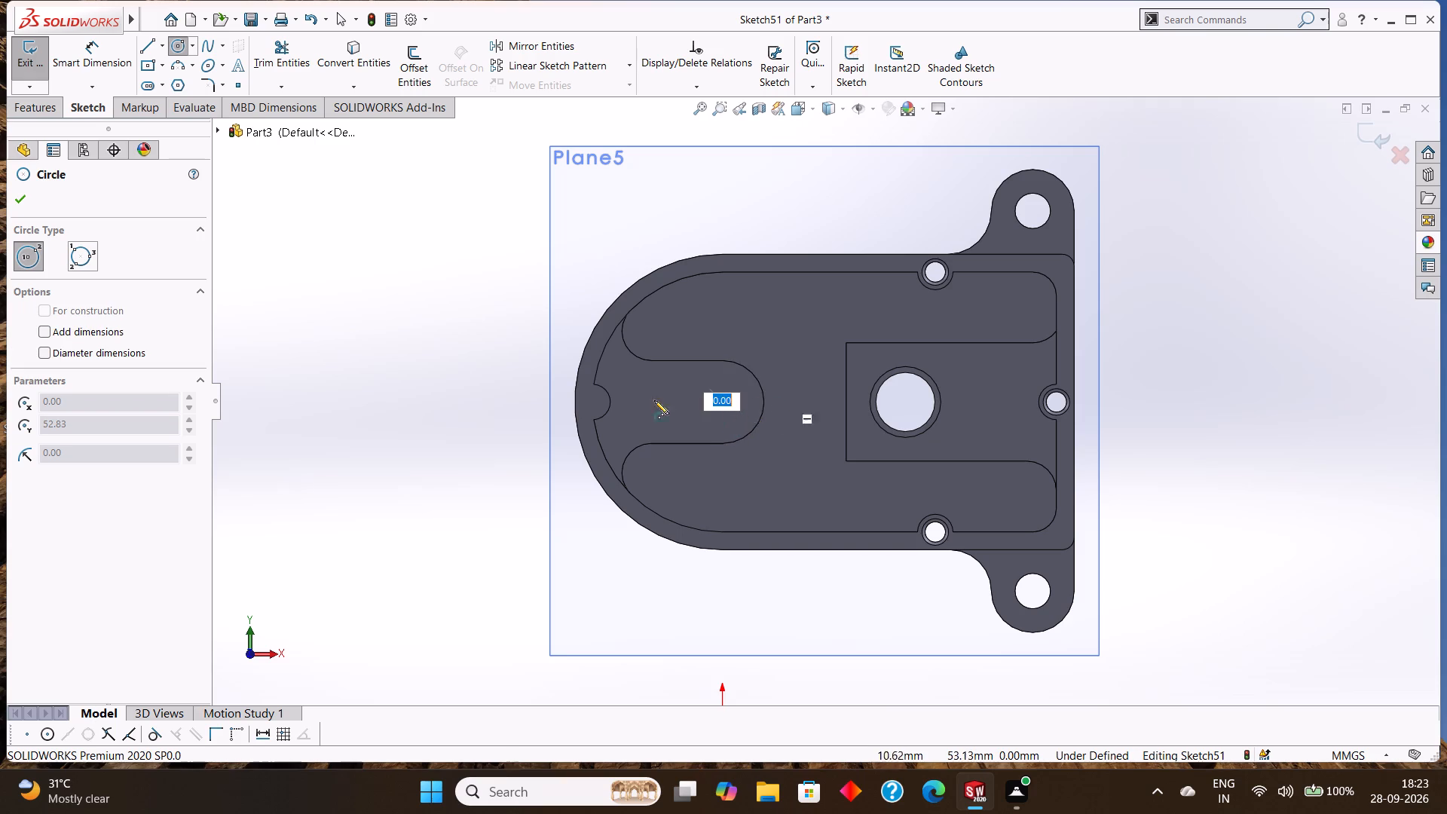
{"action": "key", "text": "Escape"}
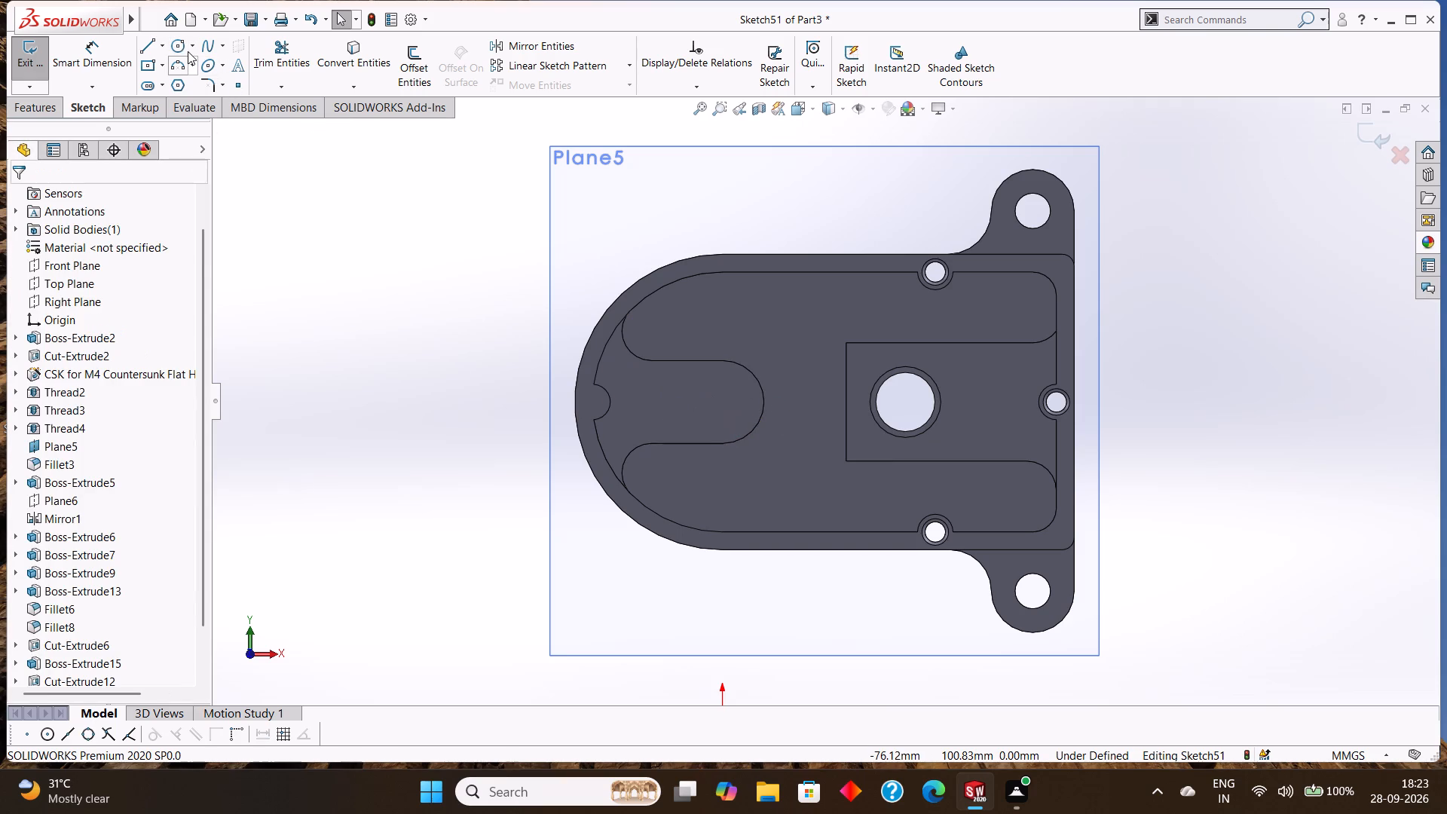
Sketch a circle of 4 mm radius centred on the rounded end of the tongue-shaped pad.
{"action": "left_click", "coordinate": [183, 47]}
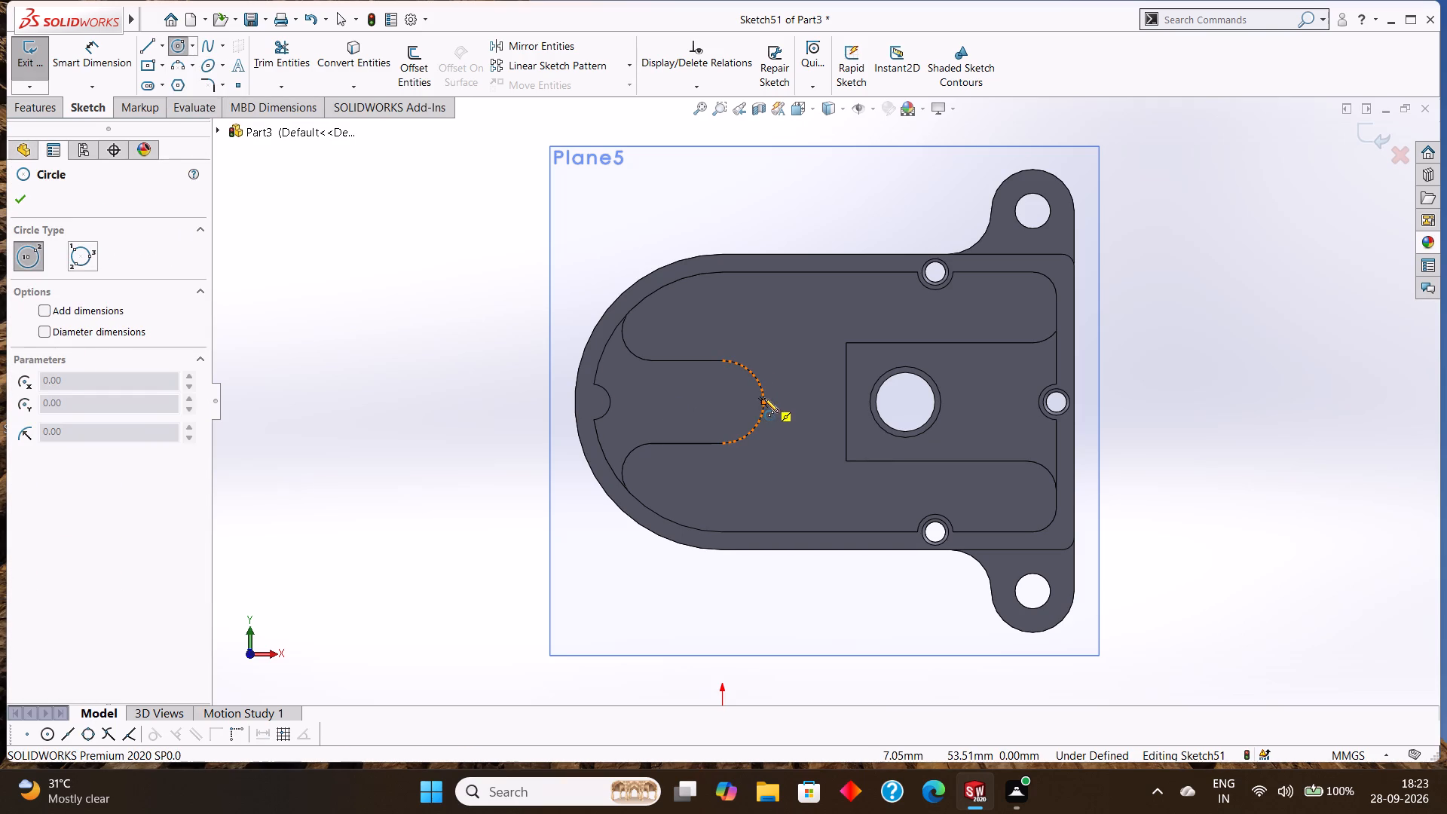
{"action": "left_click_drag", "start_coordinate": [723, 402], "coordinate": [738, 411]}
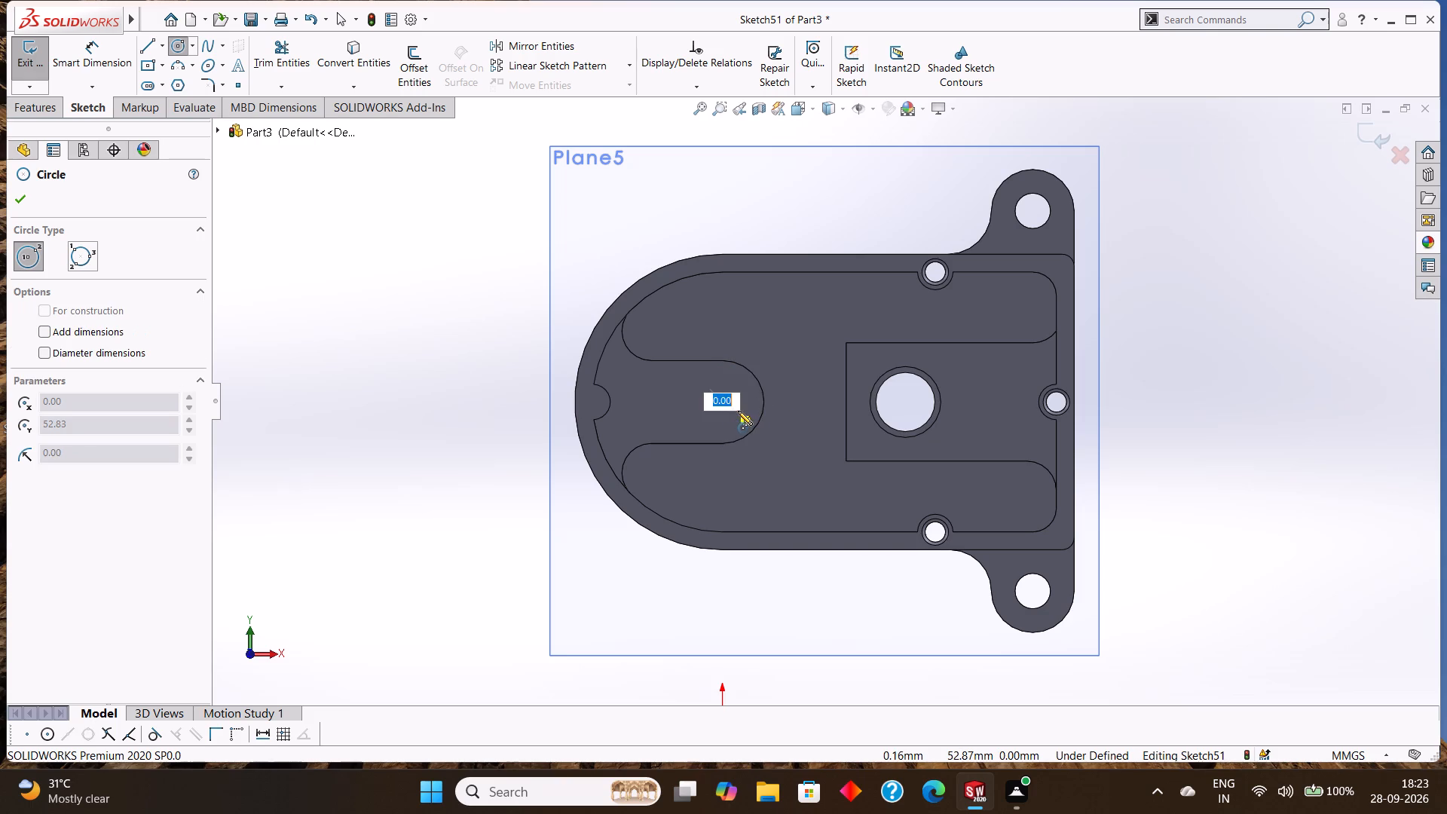
{"action": "left_click_drag", "start_coordinate": [738, 411], "coordinate": [751, 416]}
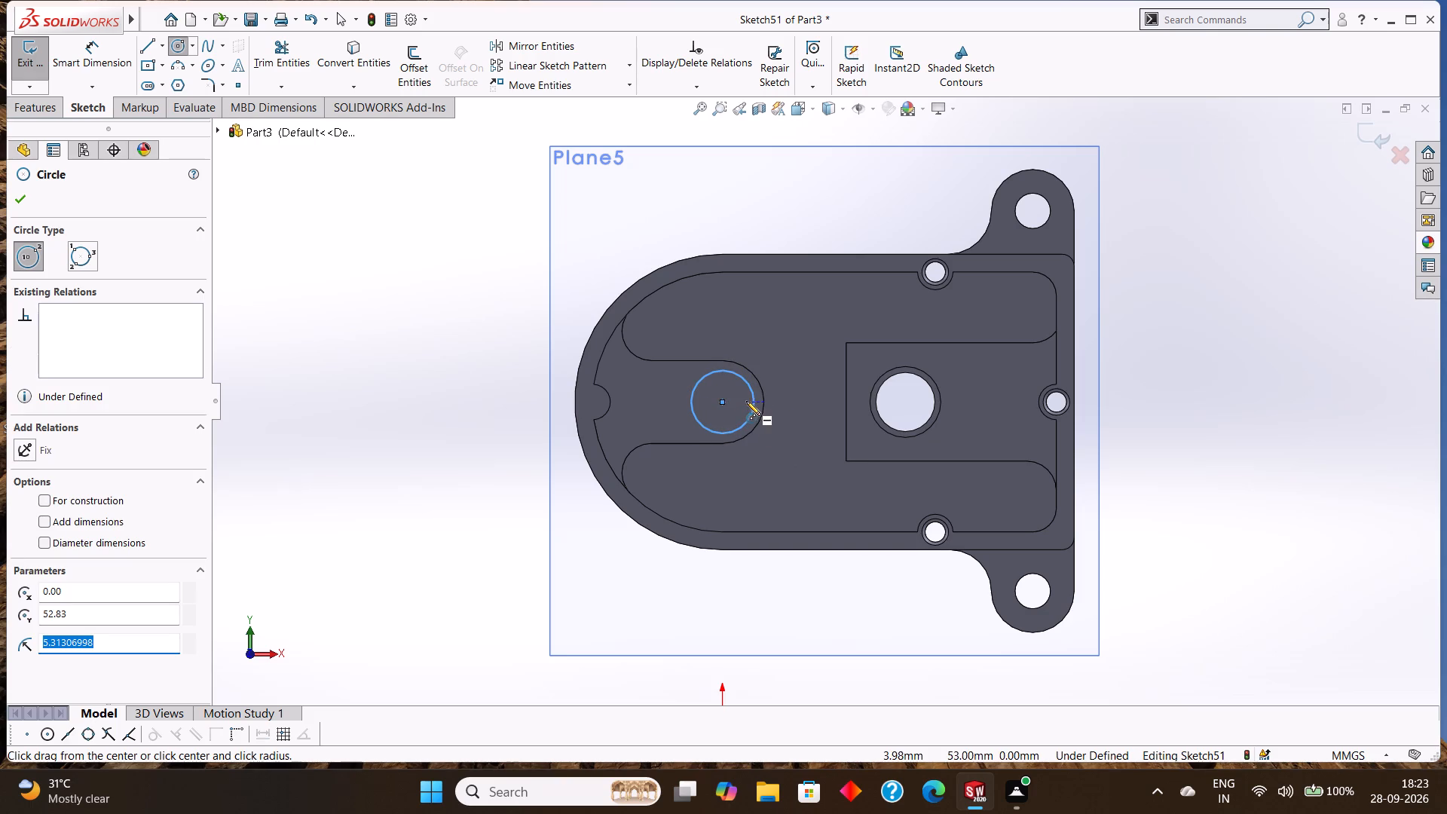
{"action": "key", "text": "BackSpace"}
{"action": "key", "text": "4"}
{"action": "key", "text": "Return"}
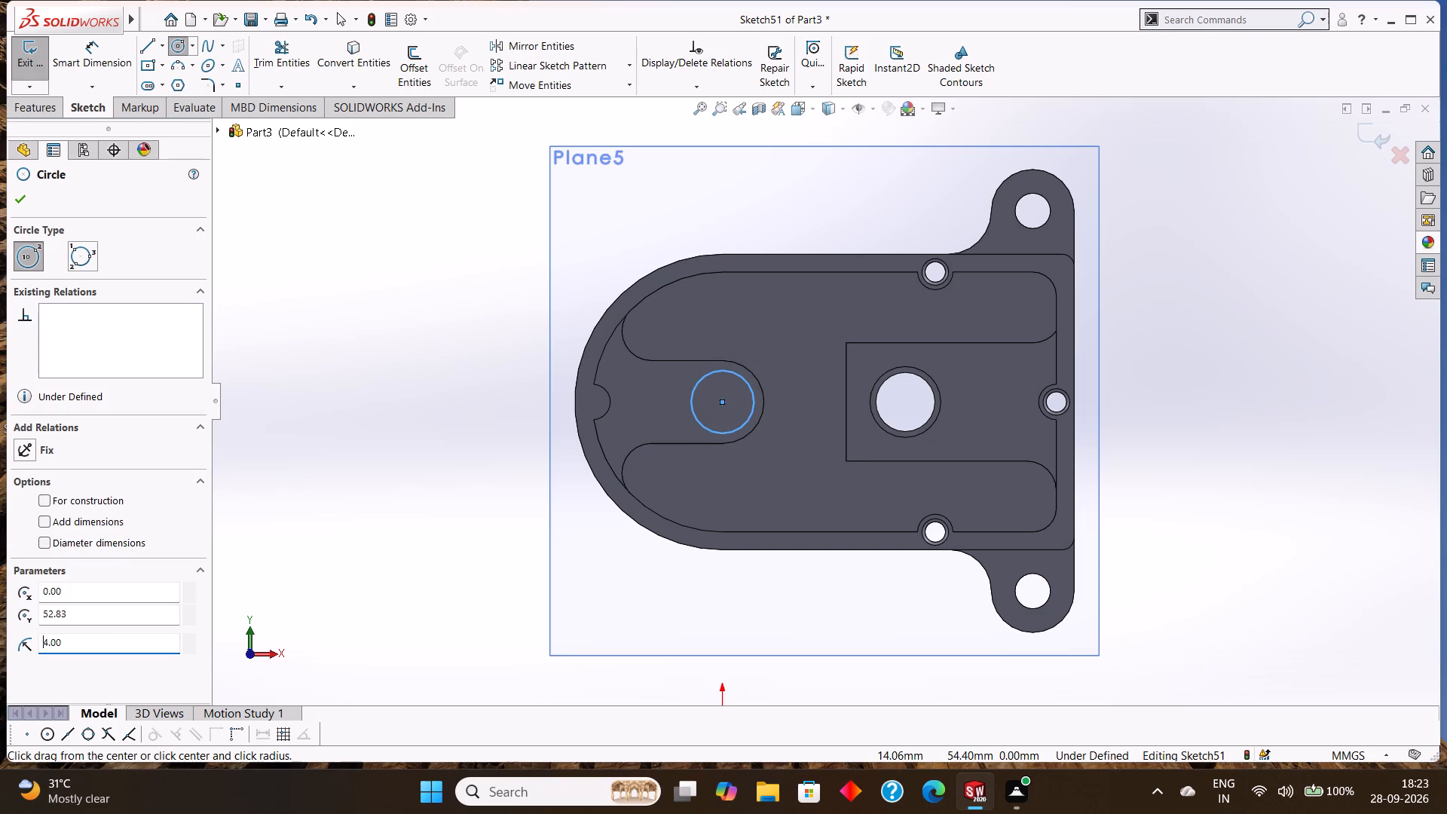
{"action": "left_click", "coordinate": [17, 200]}
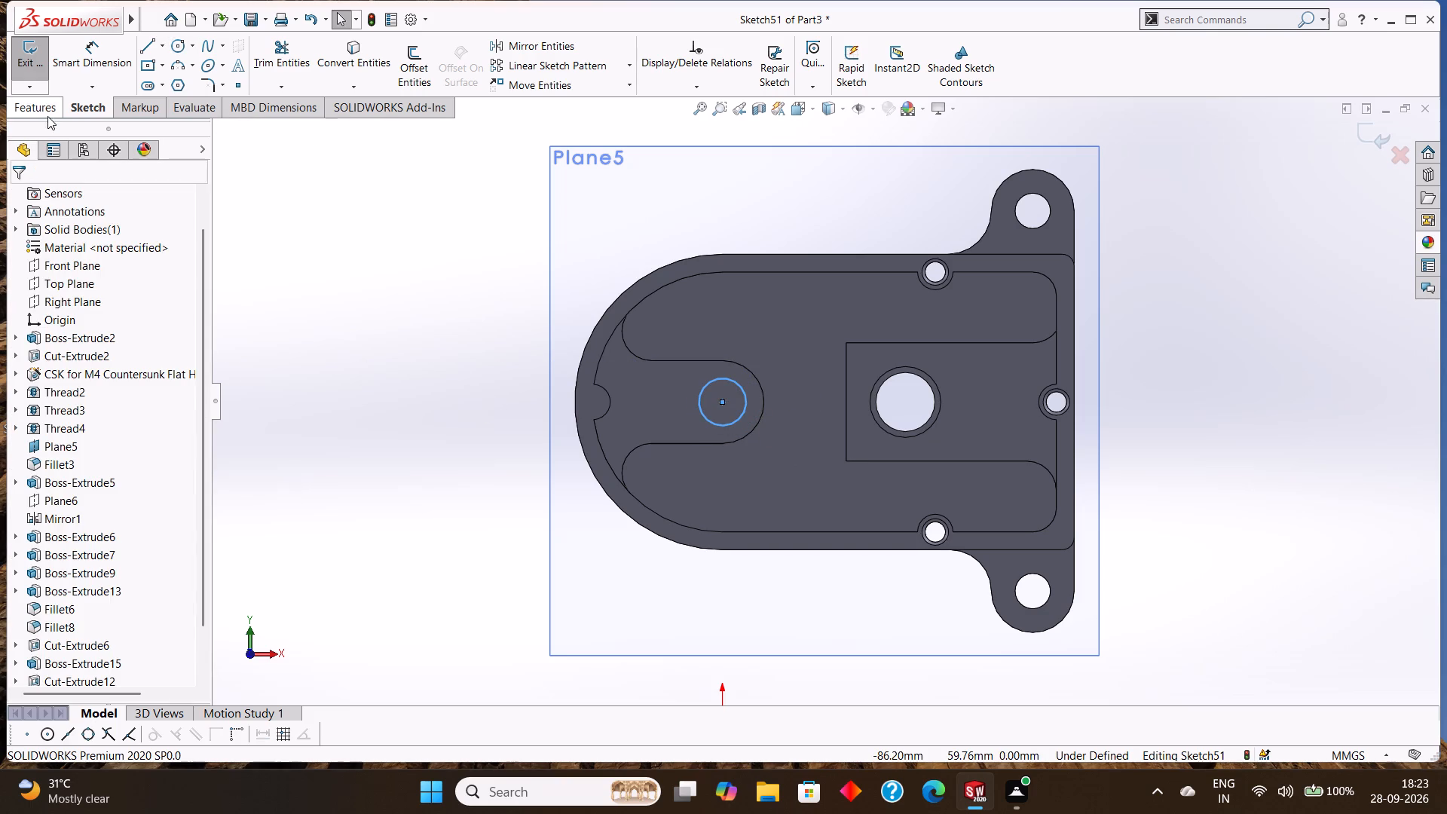
Cut-extrude the 4 mm radius circle with the Through All end condition.
{"action": "left_click", "coordinate": [47, 113]}
{"action": "left_click", "coordinate": [246, 67]}
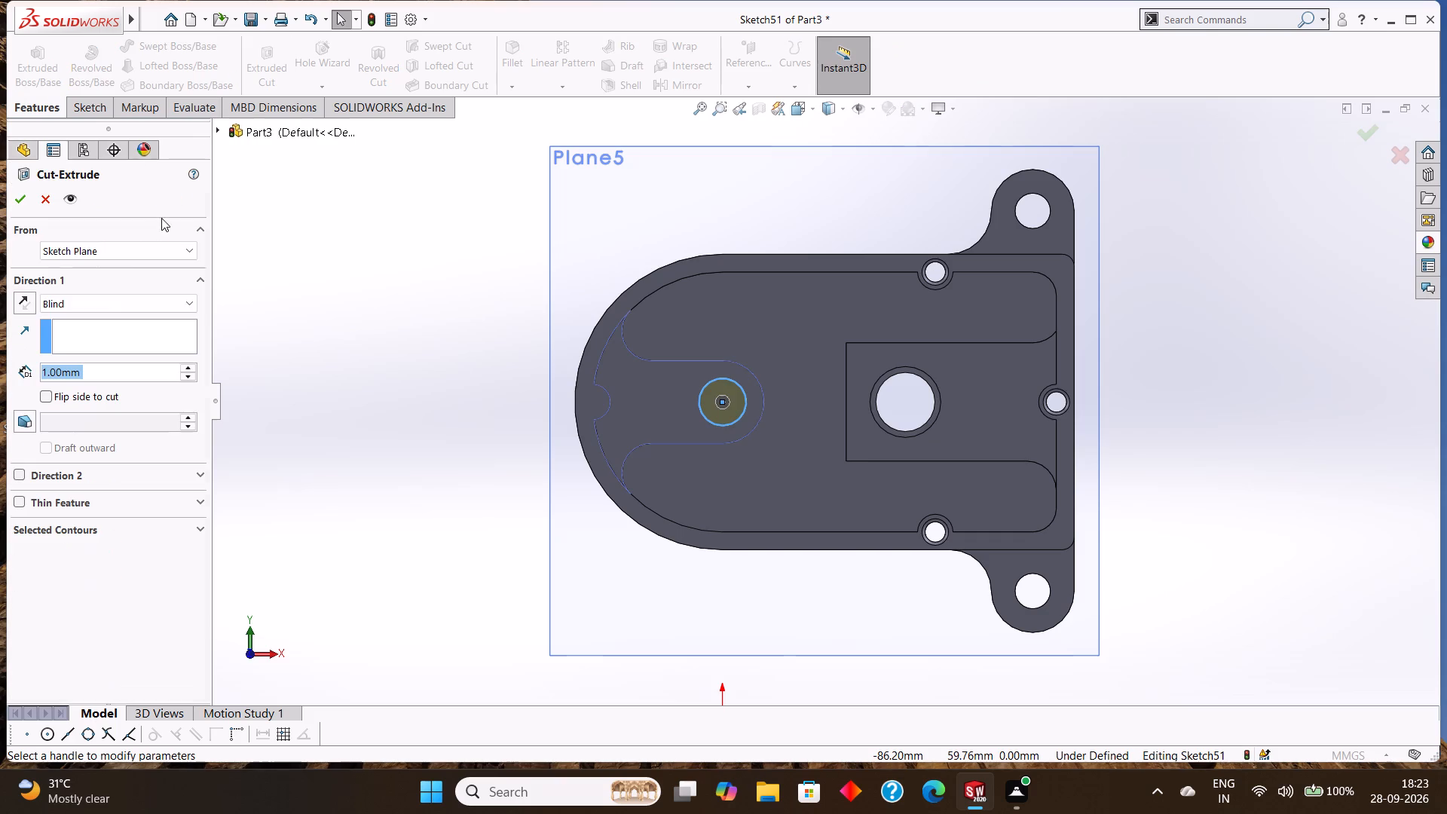
{"action": "left_click", "coordinate": [102, 305]}
{"action": "left_click", "coordinate": [108, 336]}
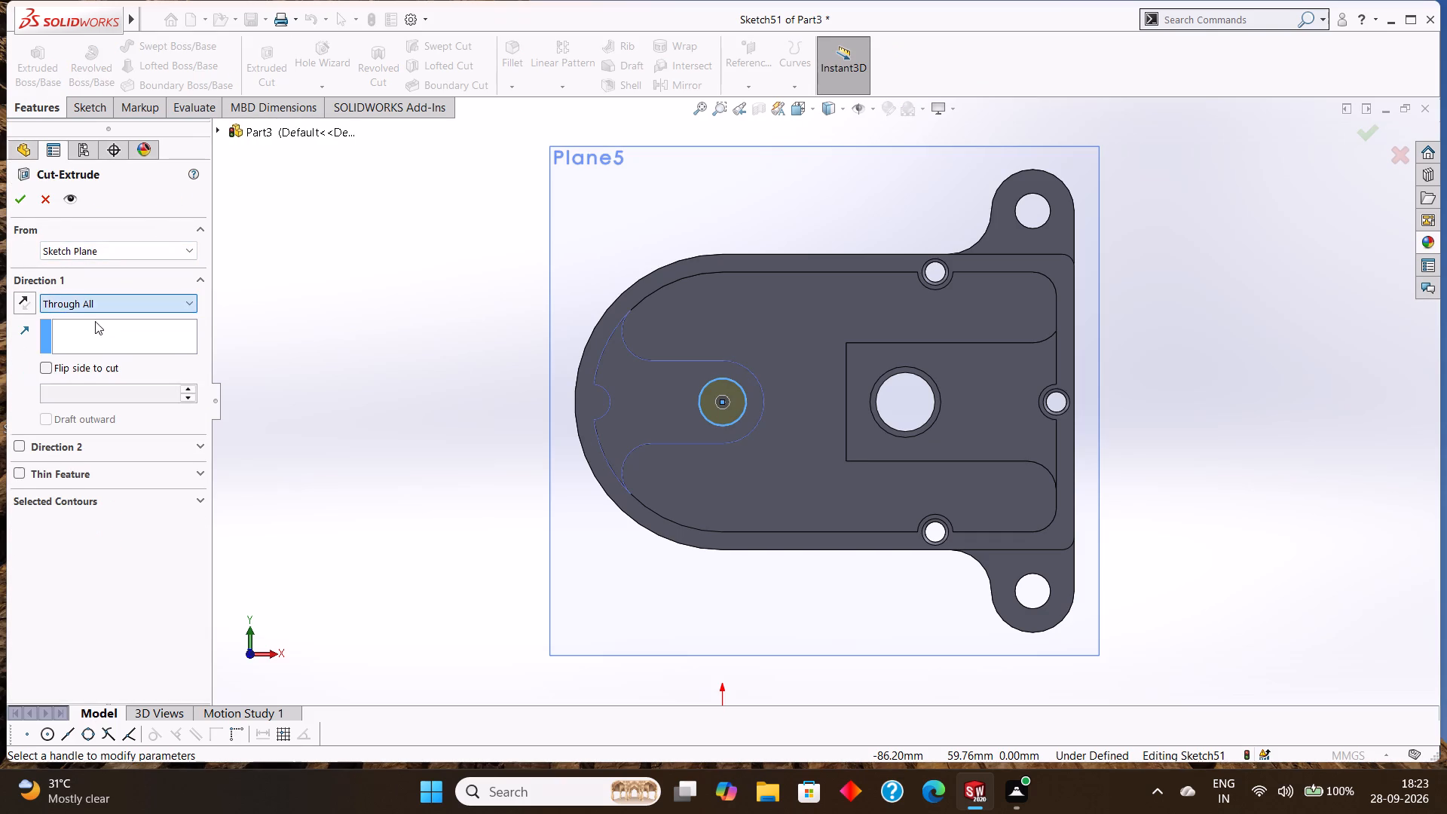
{"action": "left_click", "coordinate": [21, 196]}
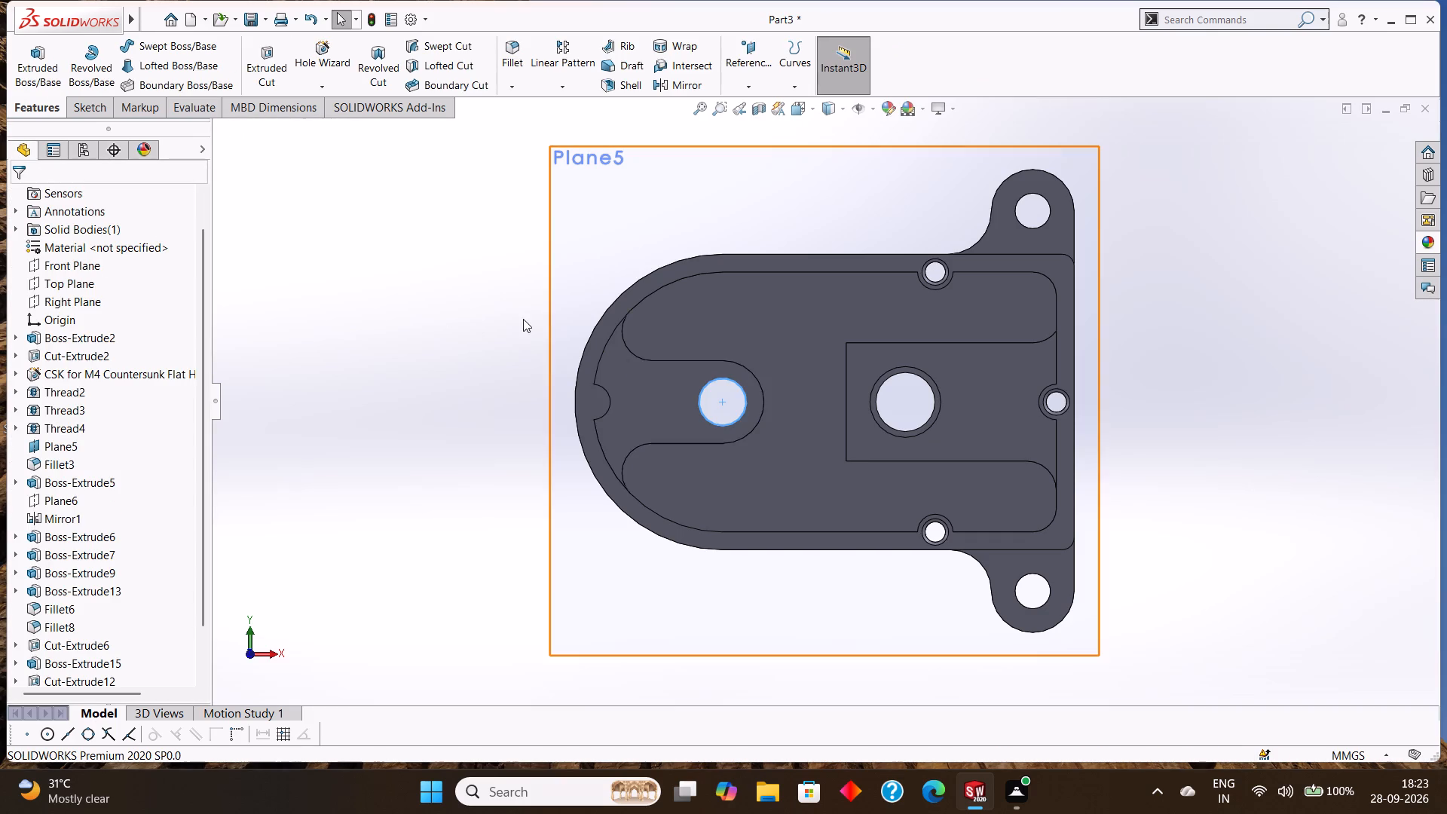
On the tongue-shaped pad's face, sketch a circle of 5 mm radius concentric with the new through hole.
{"action": "right_click", "coordinate": [665, 388]}
{"action": "left_click", "coordinate": [705, 368]}
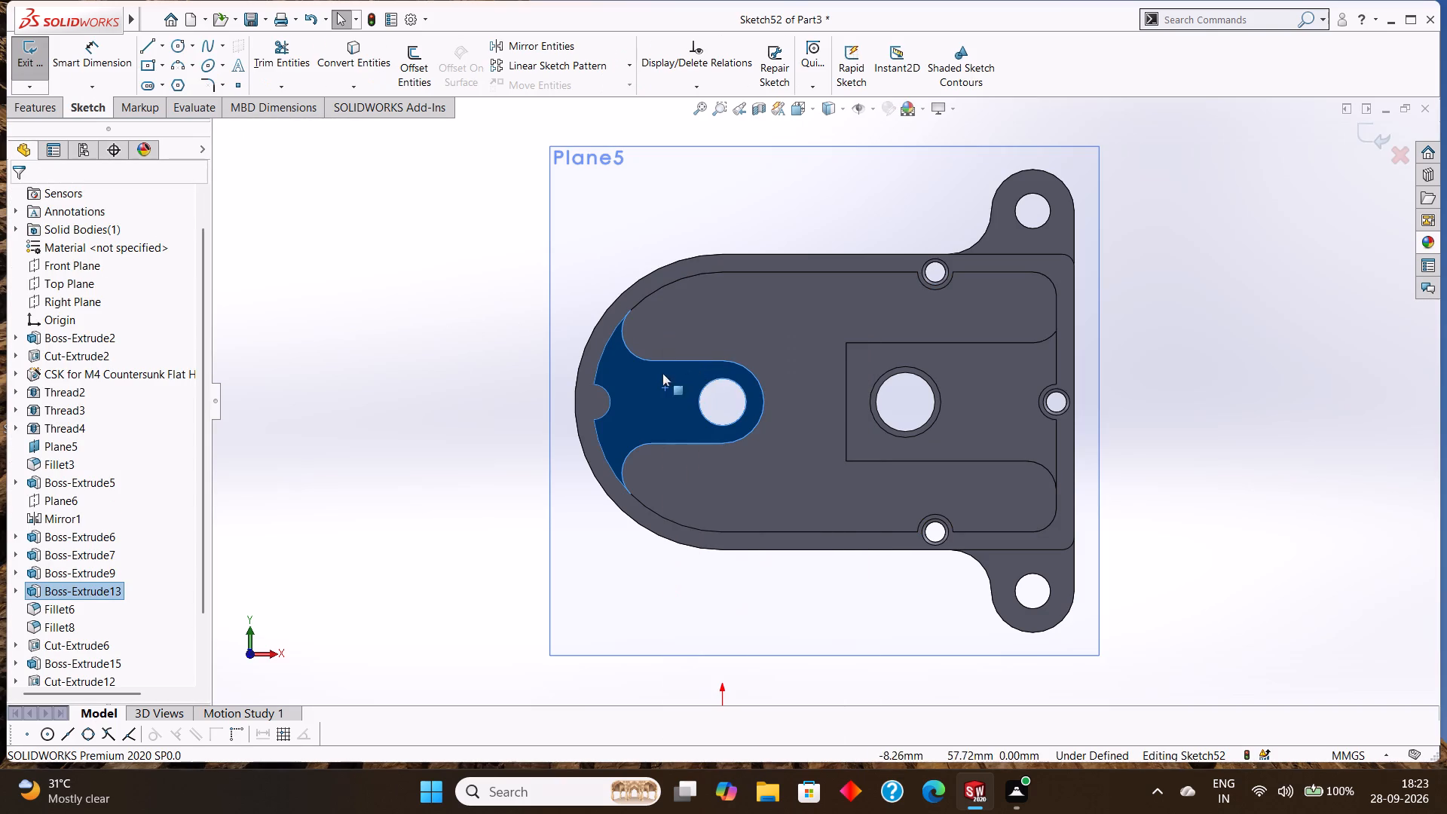
{"action": "key", "text": "Escape"}
{"action": "left_click", "coordinate": [173, 42]}
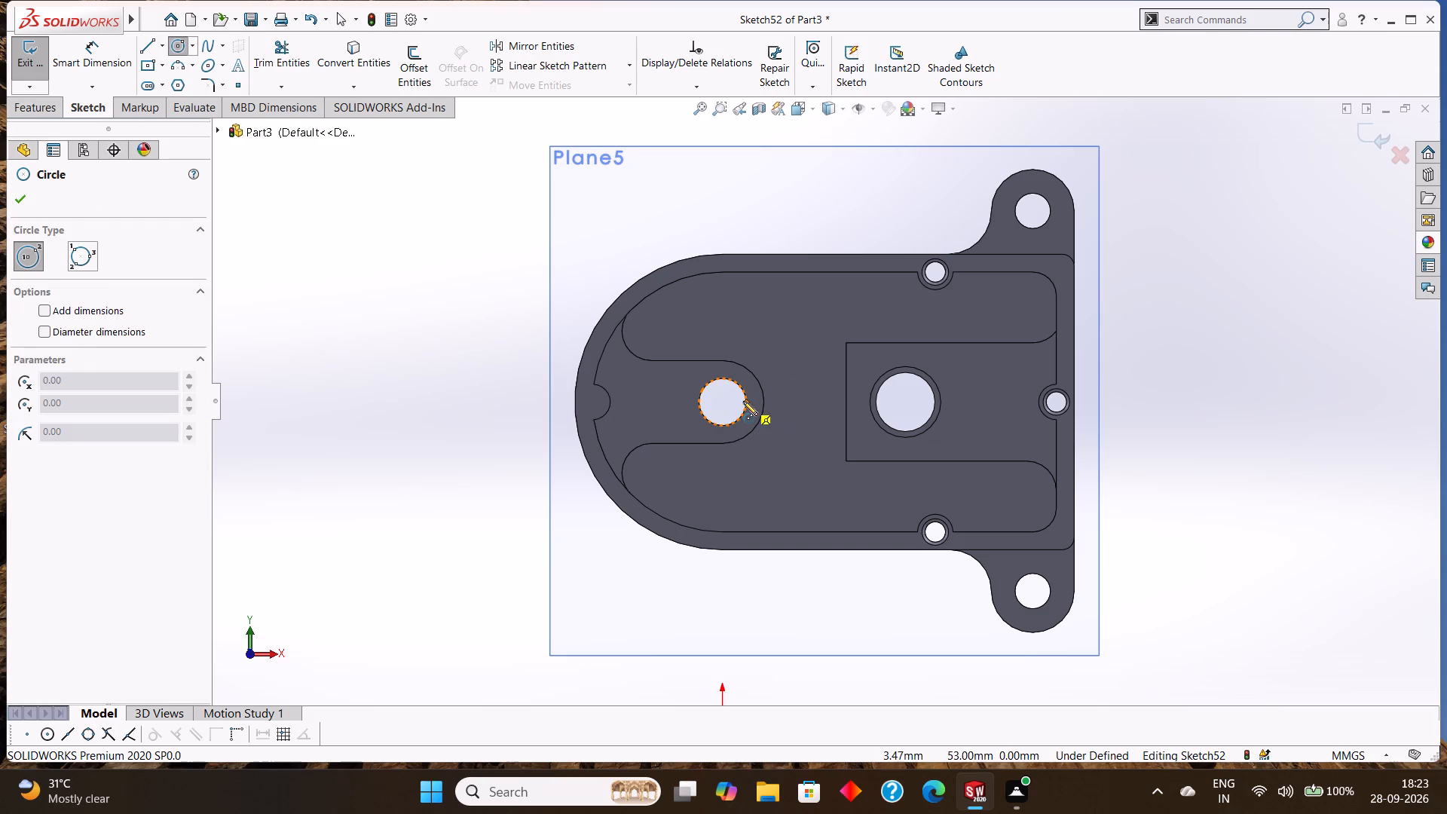
{"action": "left_click", "coordinate": [722, 402]}
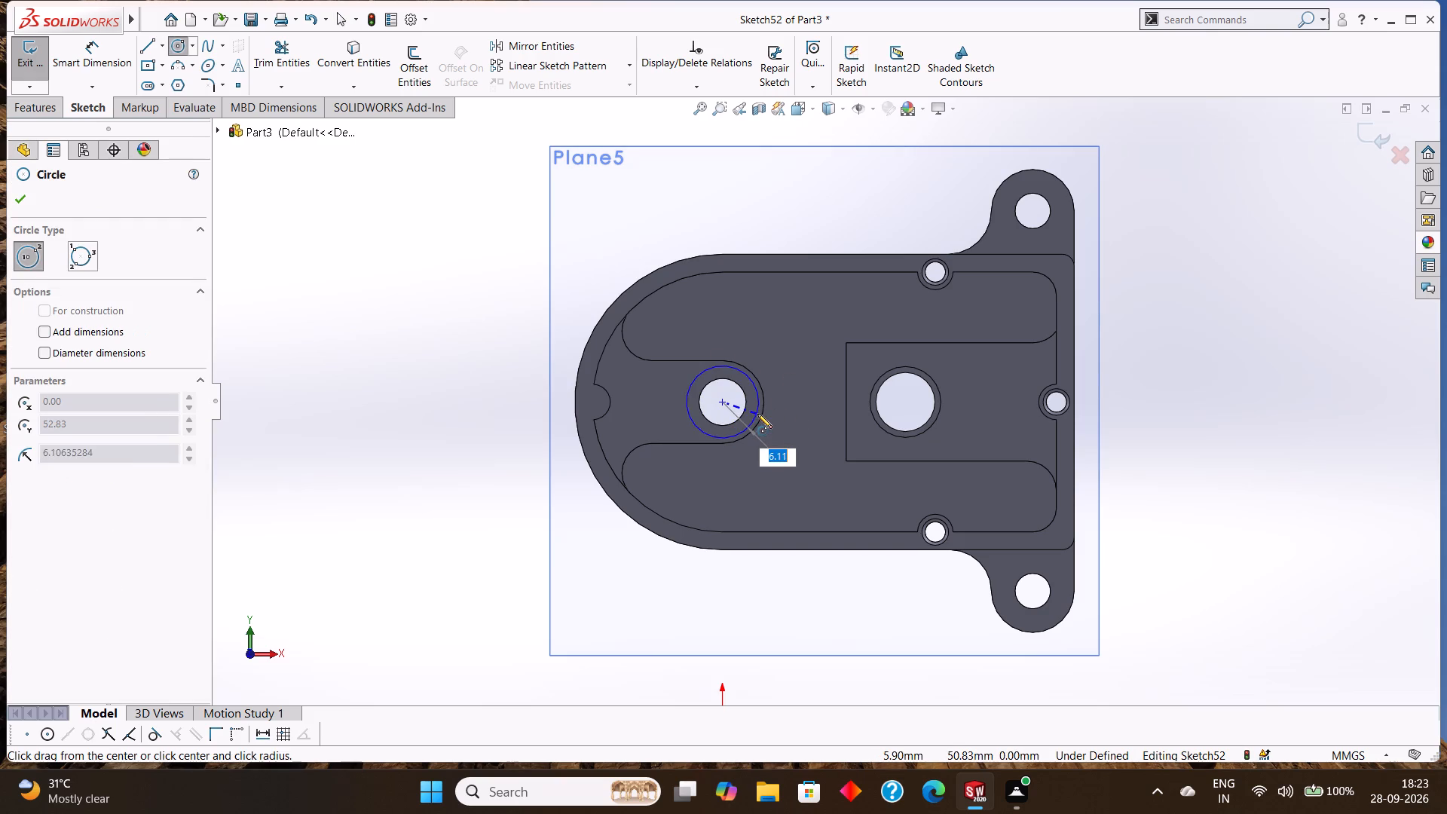
{"action": "key", "text": "5"}
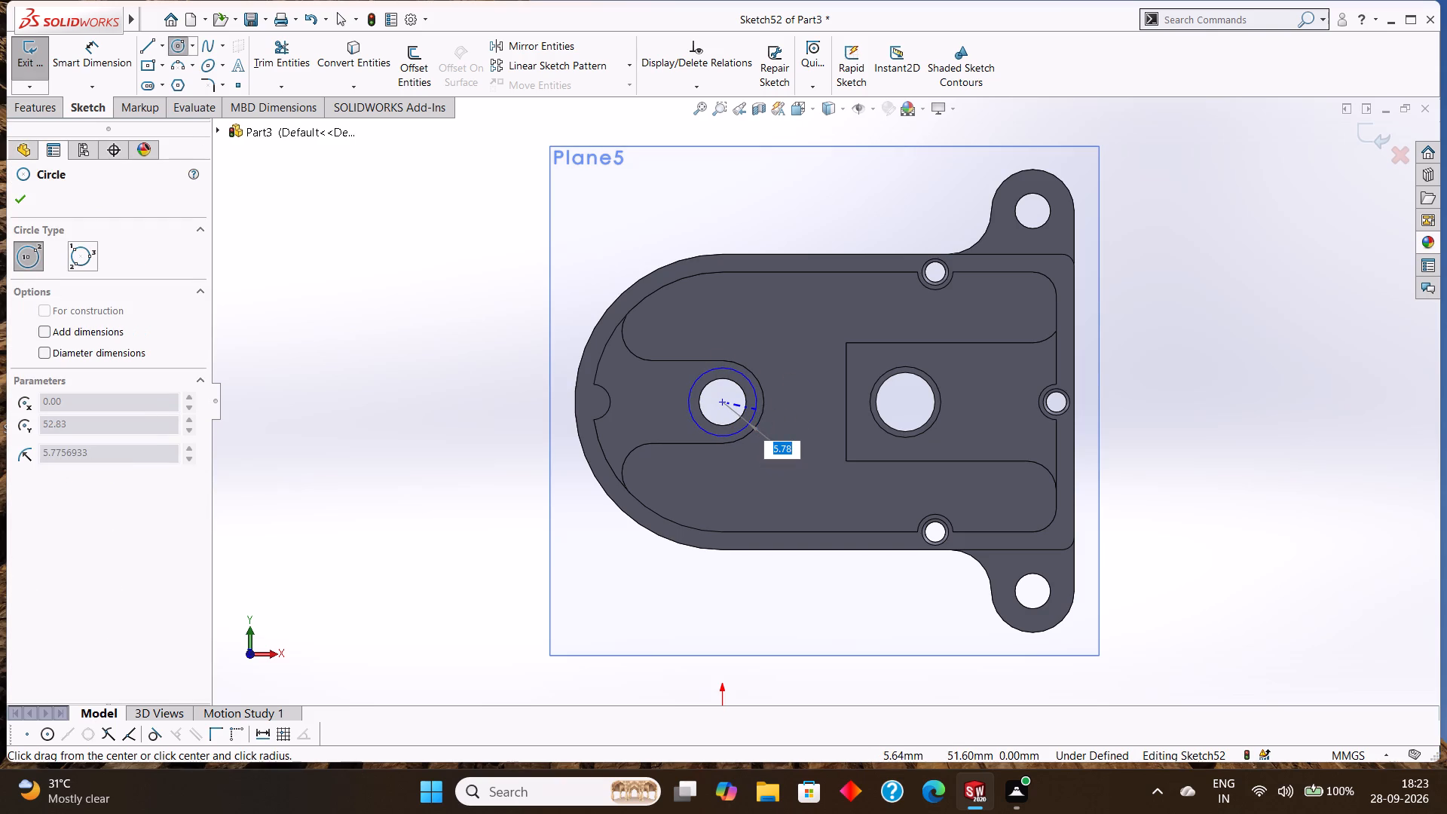
{"action": "key", "text": "Return"}
{"action": "left_click", "coordinate": [17, 194]}
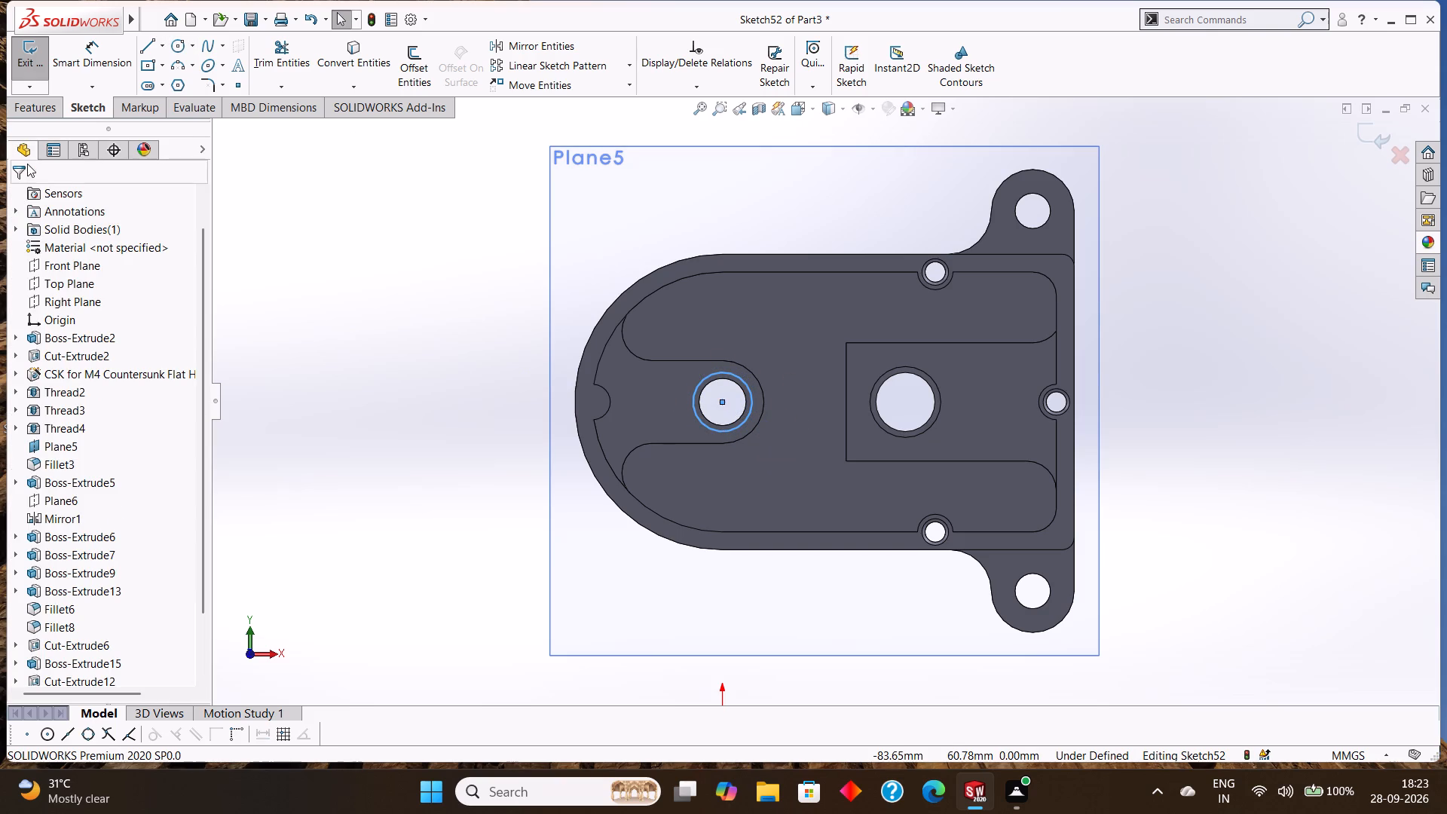
Cut-extrude the 5 mm radius circle as a blind cut 1 mm deep to form a counterbore.
{"action": "left_click", "coordinate": [29, 110]}
{"action": "left_click", "coordinate": [254, 69]}
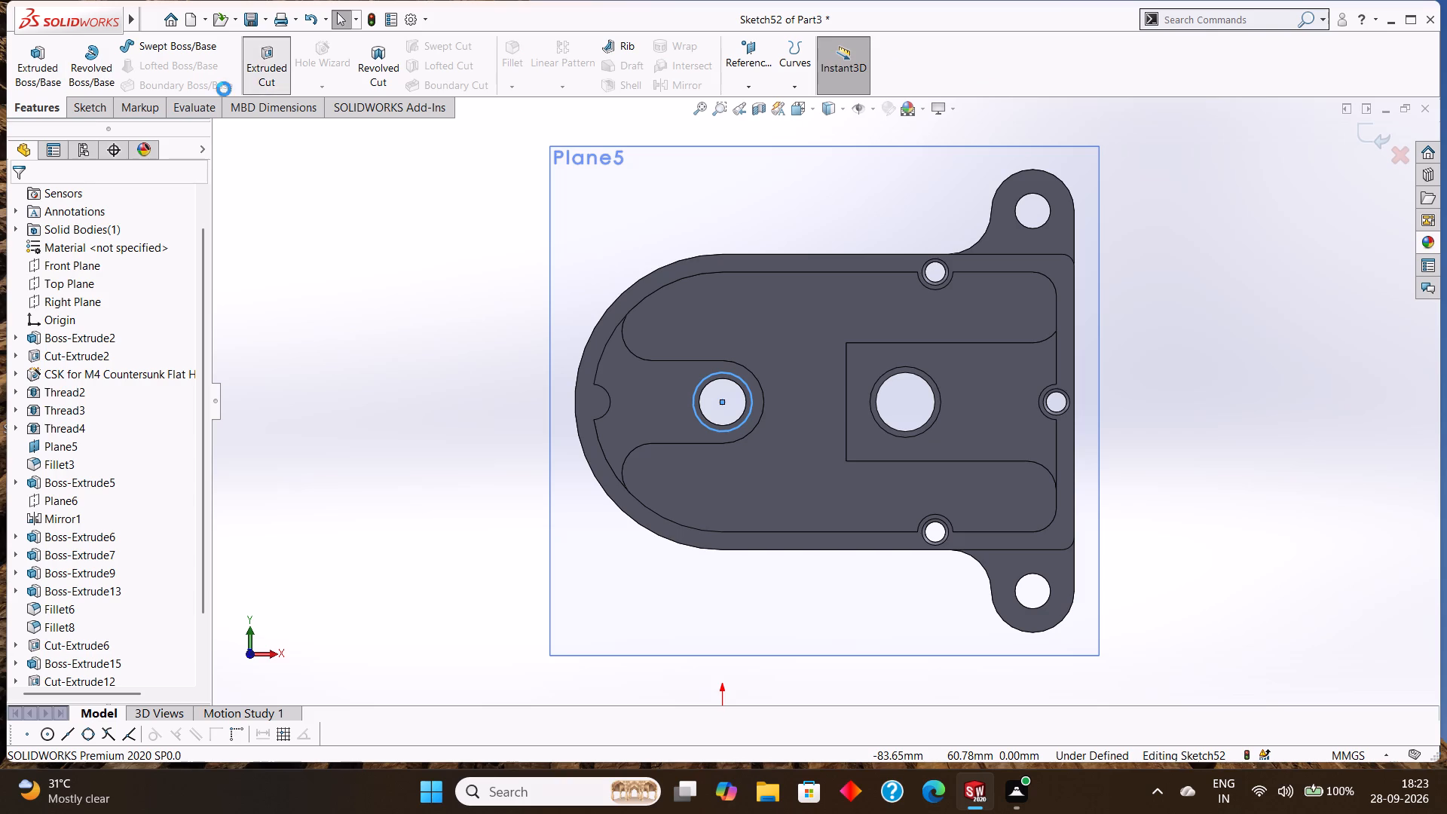
{"action": "left_click", "coordinate": [21, 203]}
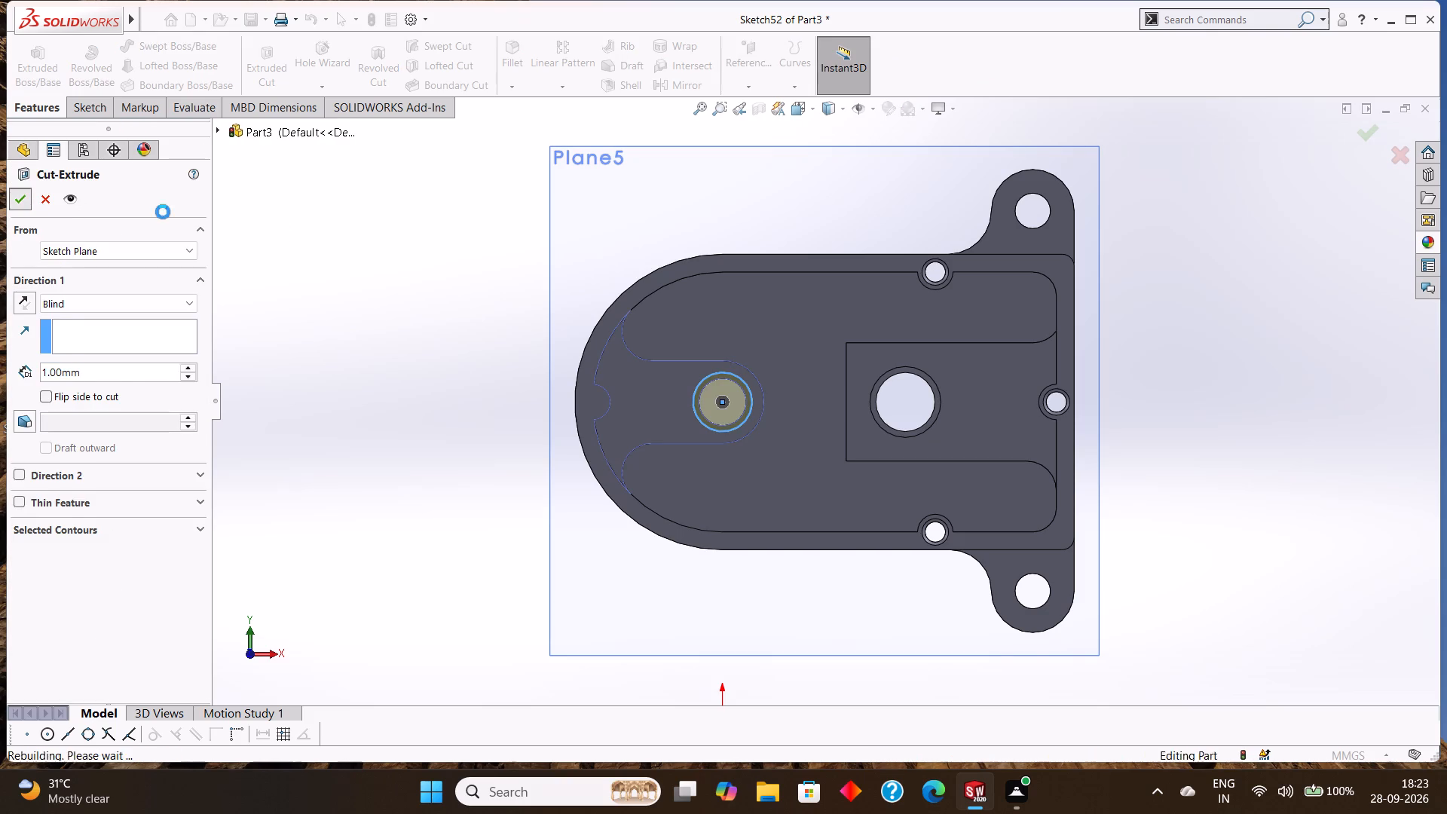
{"action": "left_click", "coordinate": [420, 253]}
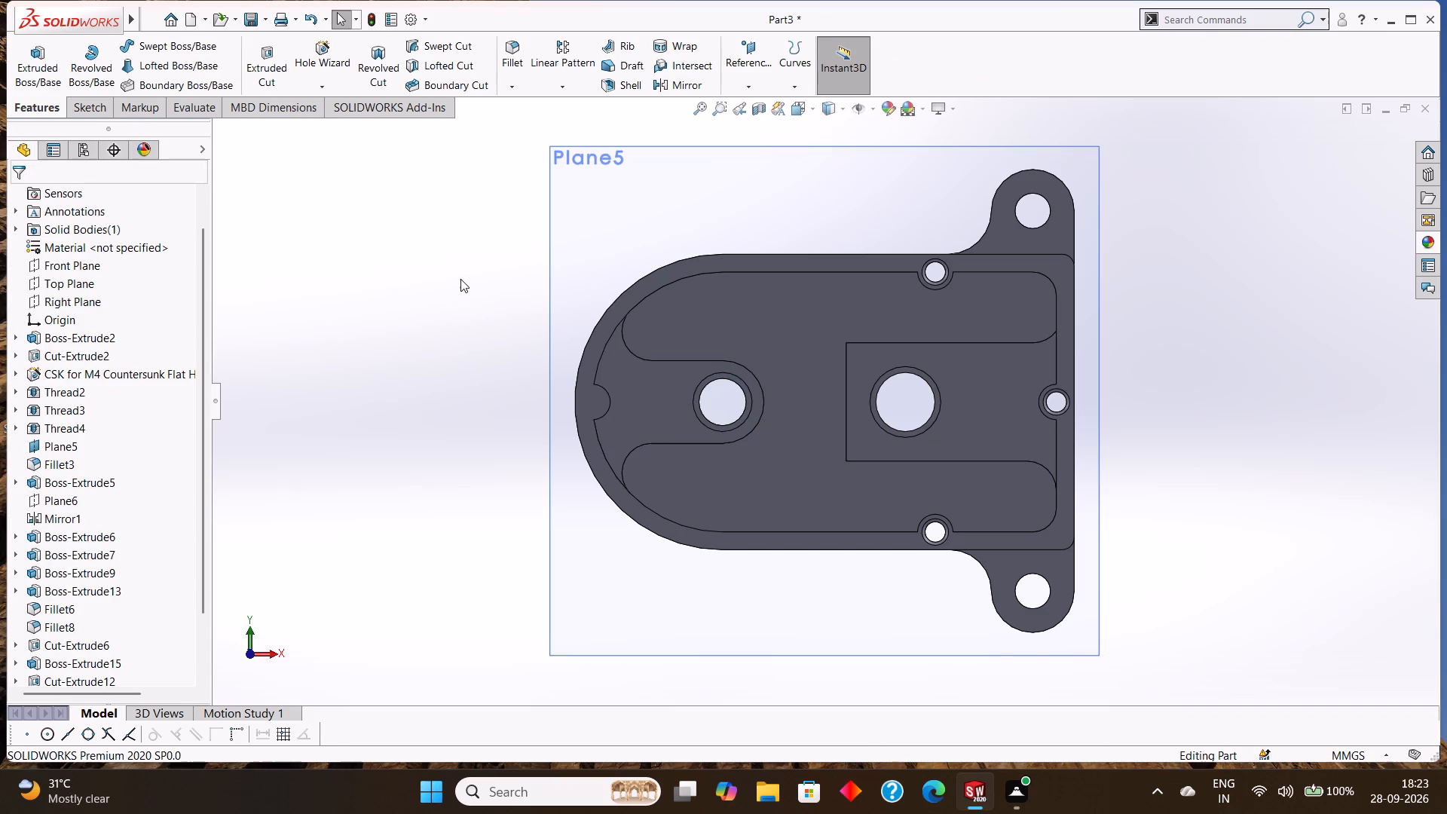
Open a new sketch on the face of the rectangular pad around the larger hole, viewed normal to the face.
{"action": "middle_click_drag", "start_coordinate": [460, 279], "coordinate": [482, 294]}
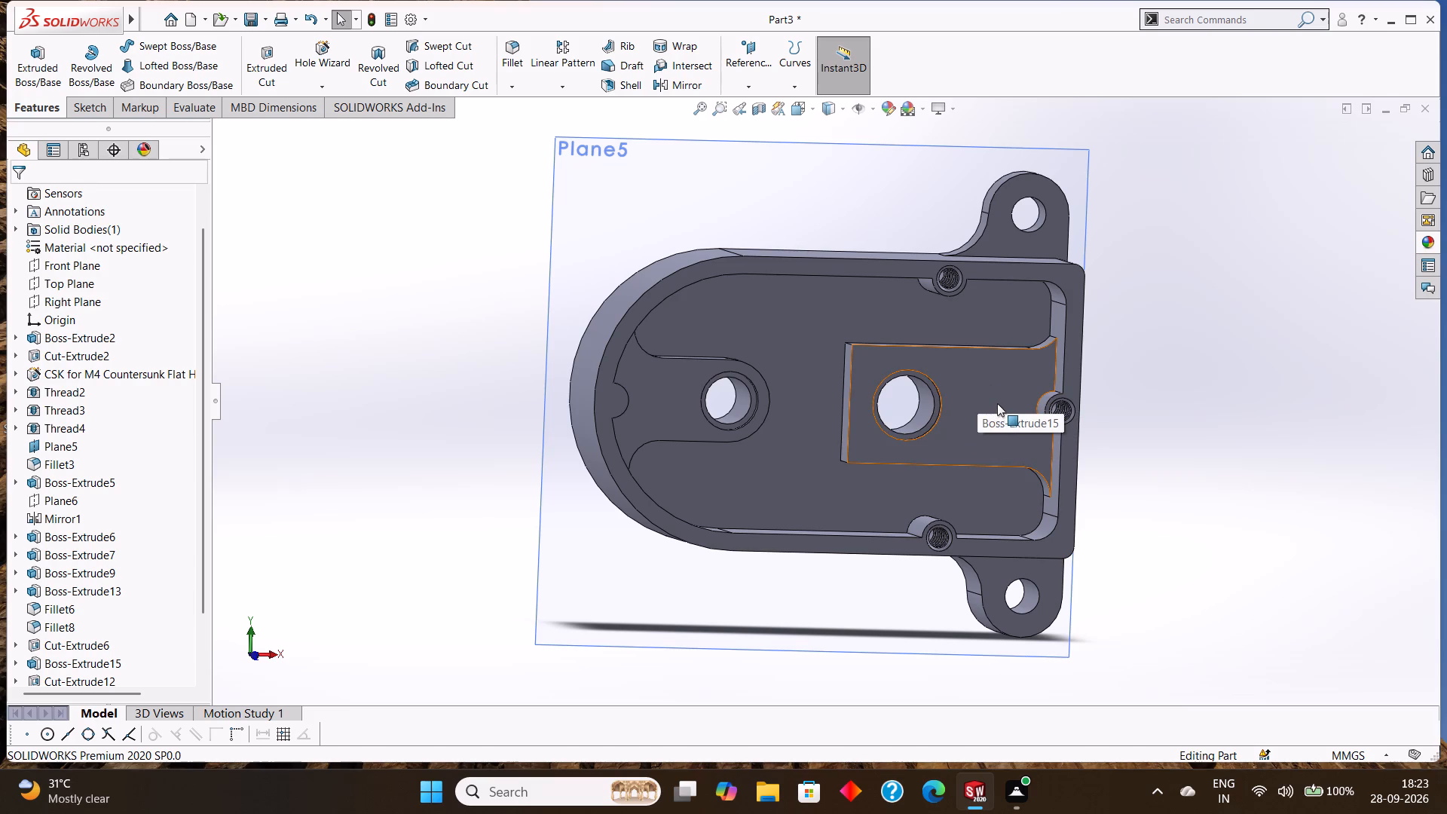
{"action": "key", "text": "Escape"}
{"action": "right_click", "coordinate": [988, 369]}
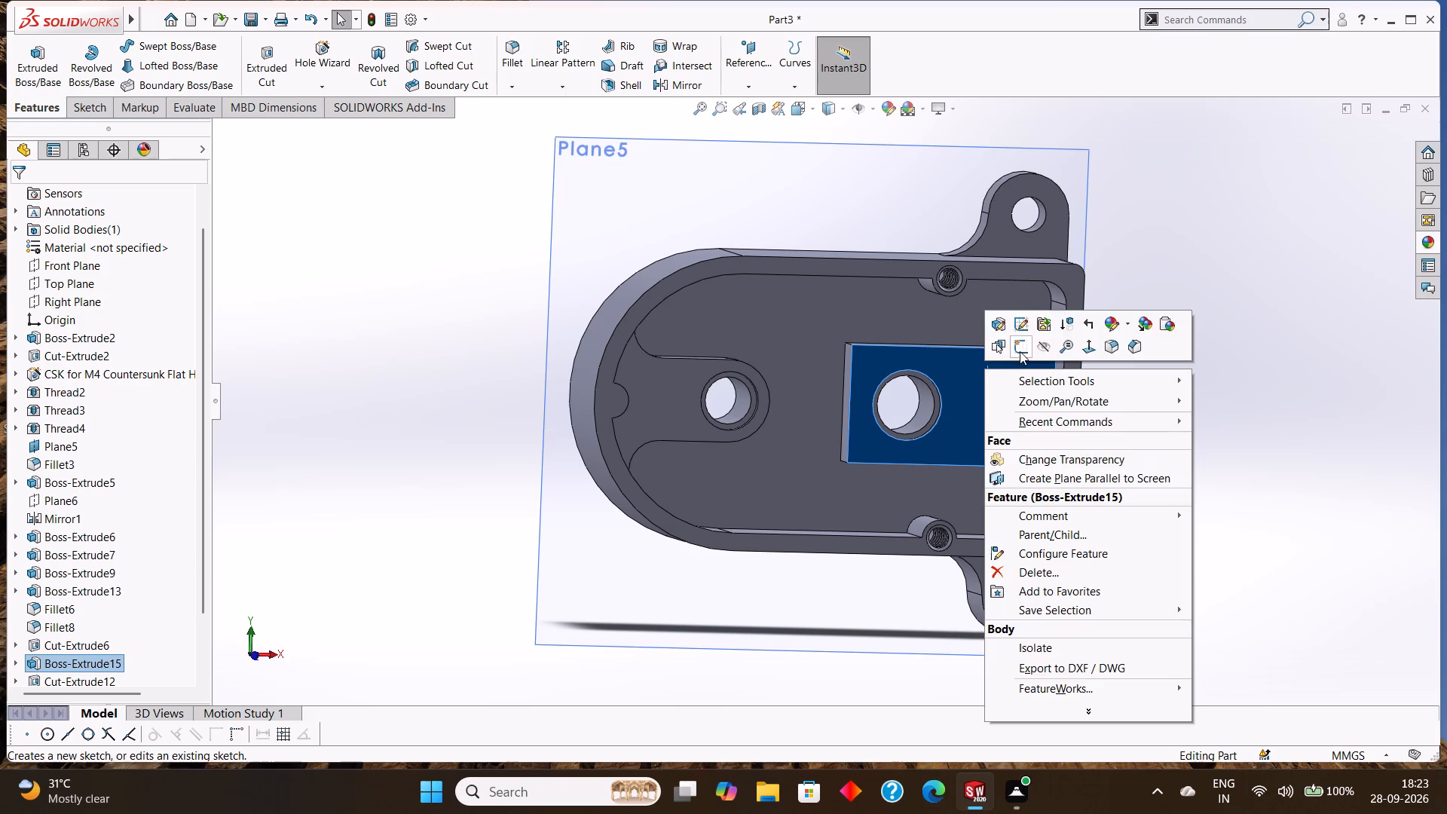
{"action": "left_click", "coordinate": [1020, 345]}
{"action": "key", "text": "ctrl+8"}
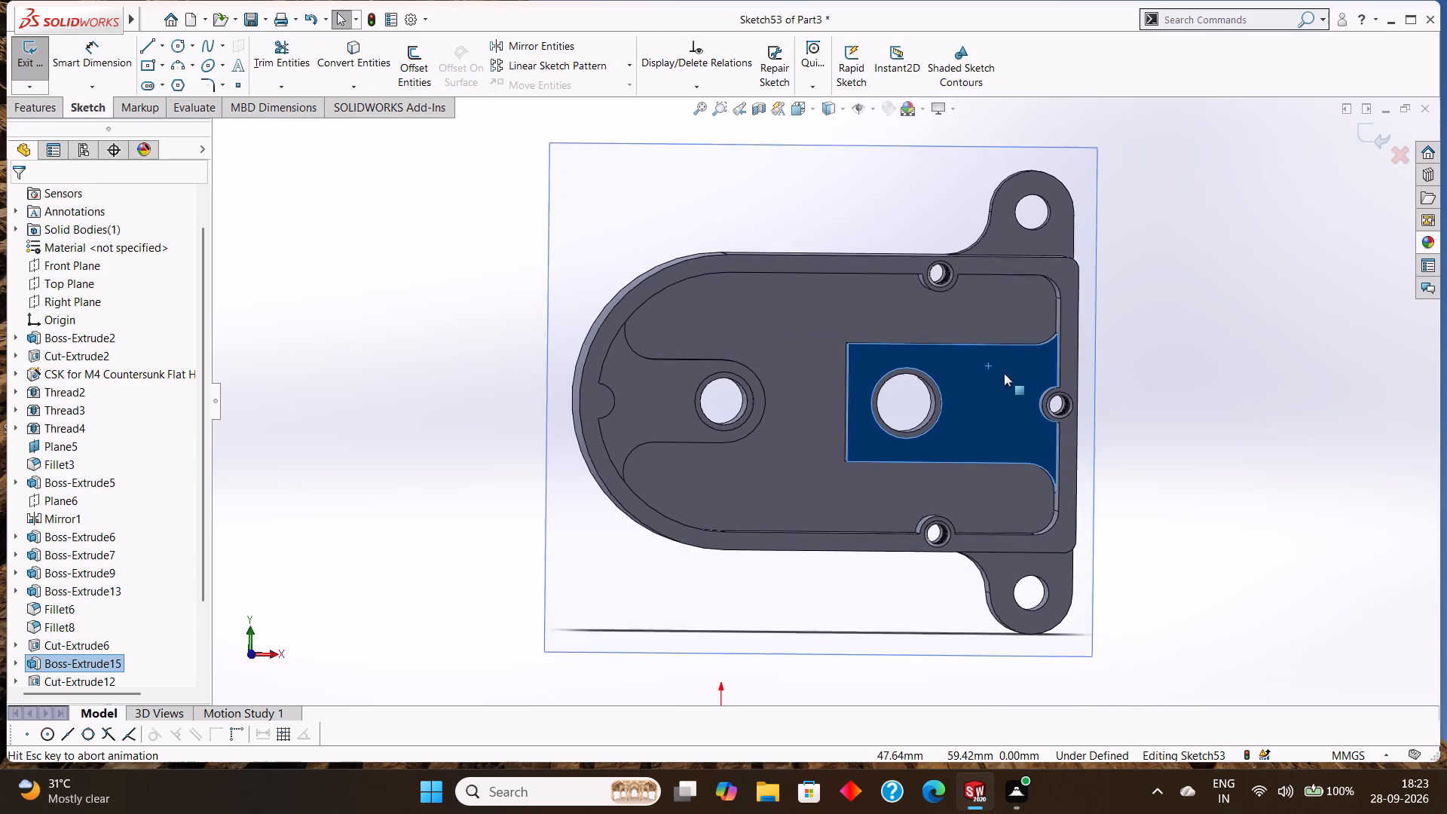
{"action": "key", "text": "Escape"}
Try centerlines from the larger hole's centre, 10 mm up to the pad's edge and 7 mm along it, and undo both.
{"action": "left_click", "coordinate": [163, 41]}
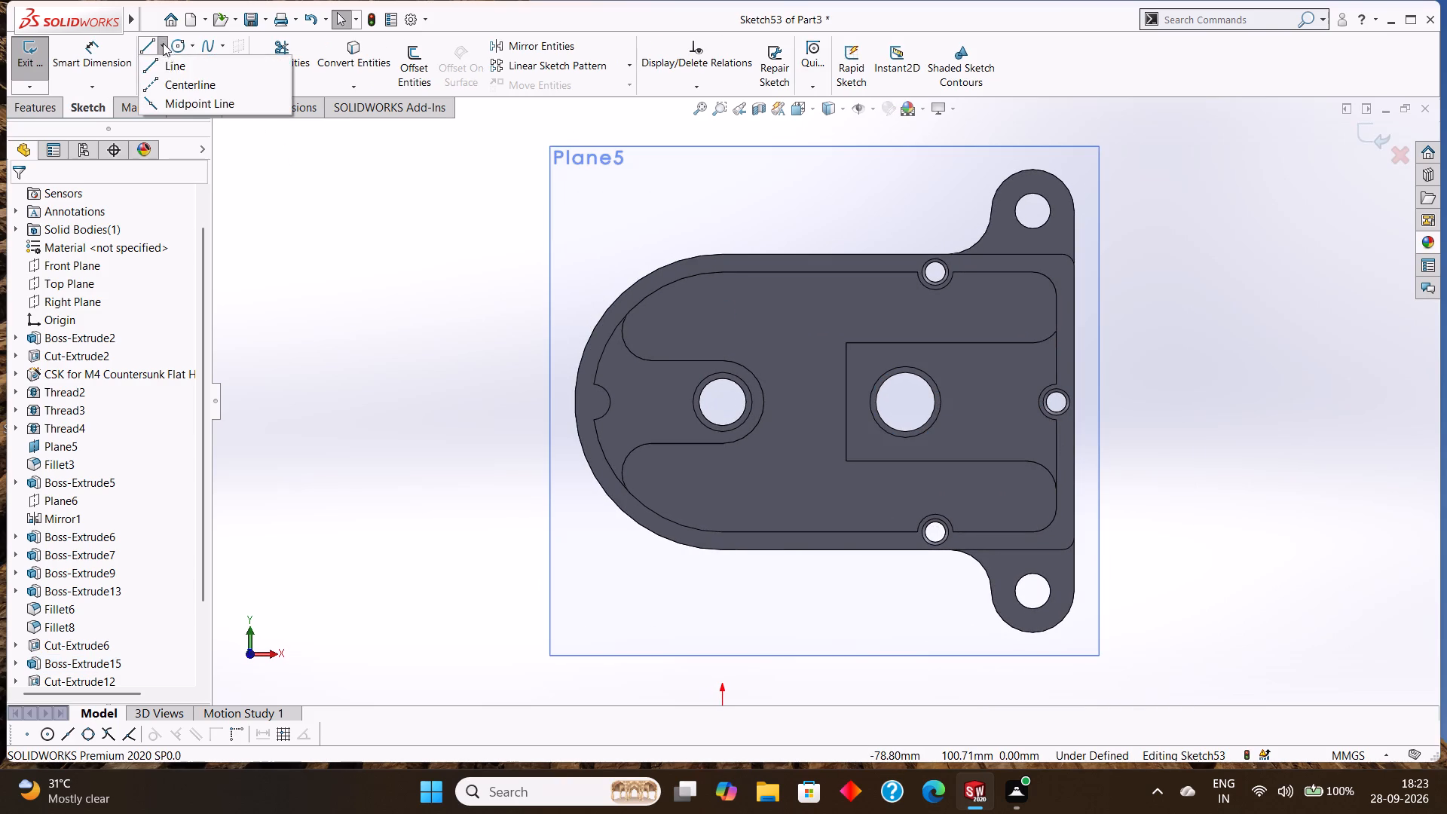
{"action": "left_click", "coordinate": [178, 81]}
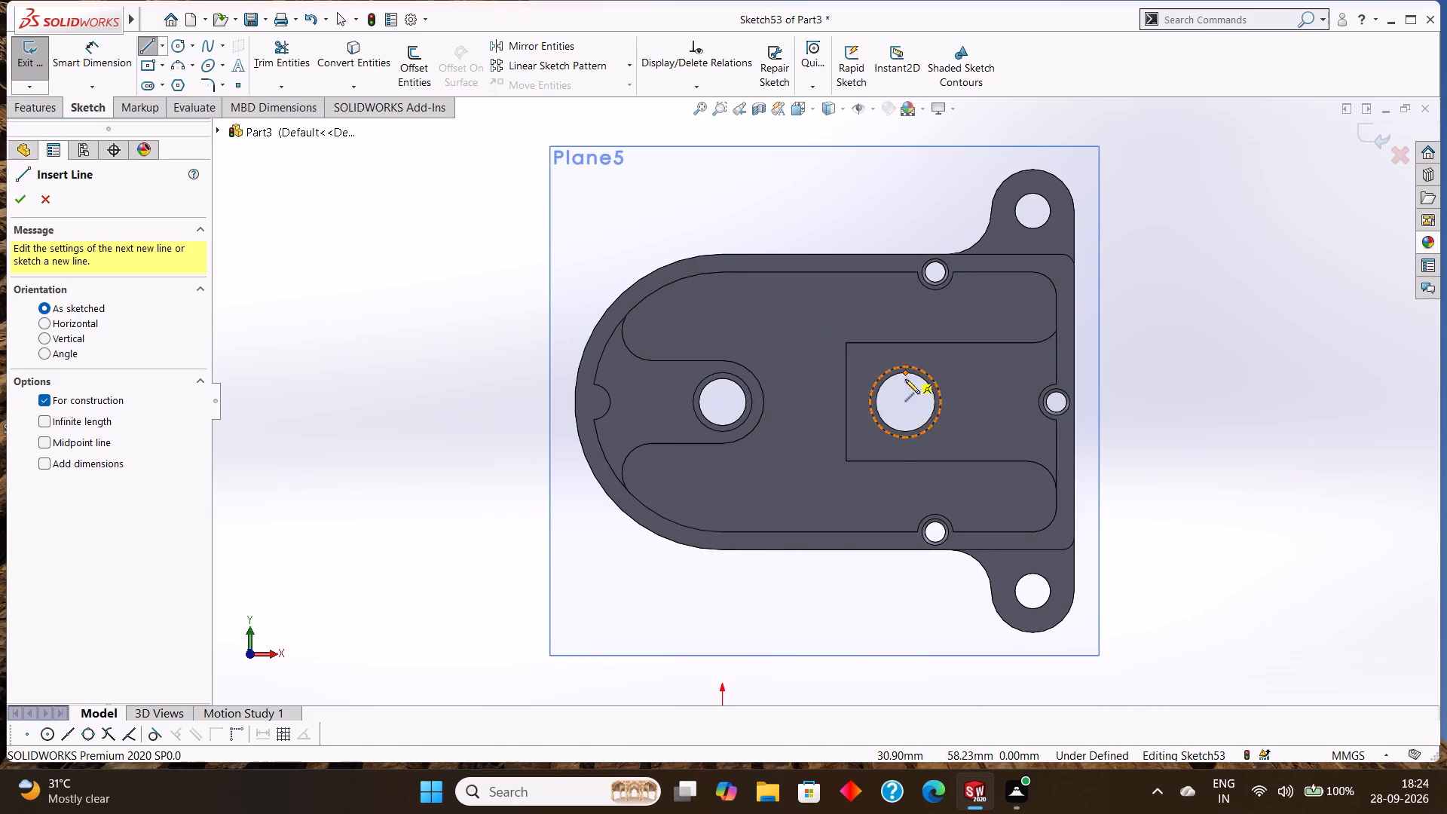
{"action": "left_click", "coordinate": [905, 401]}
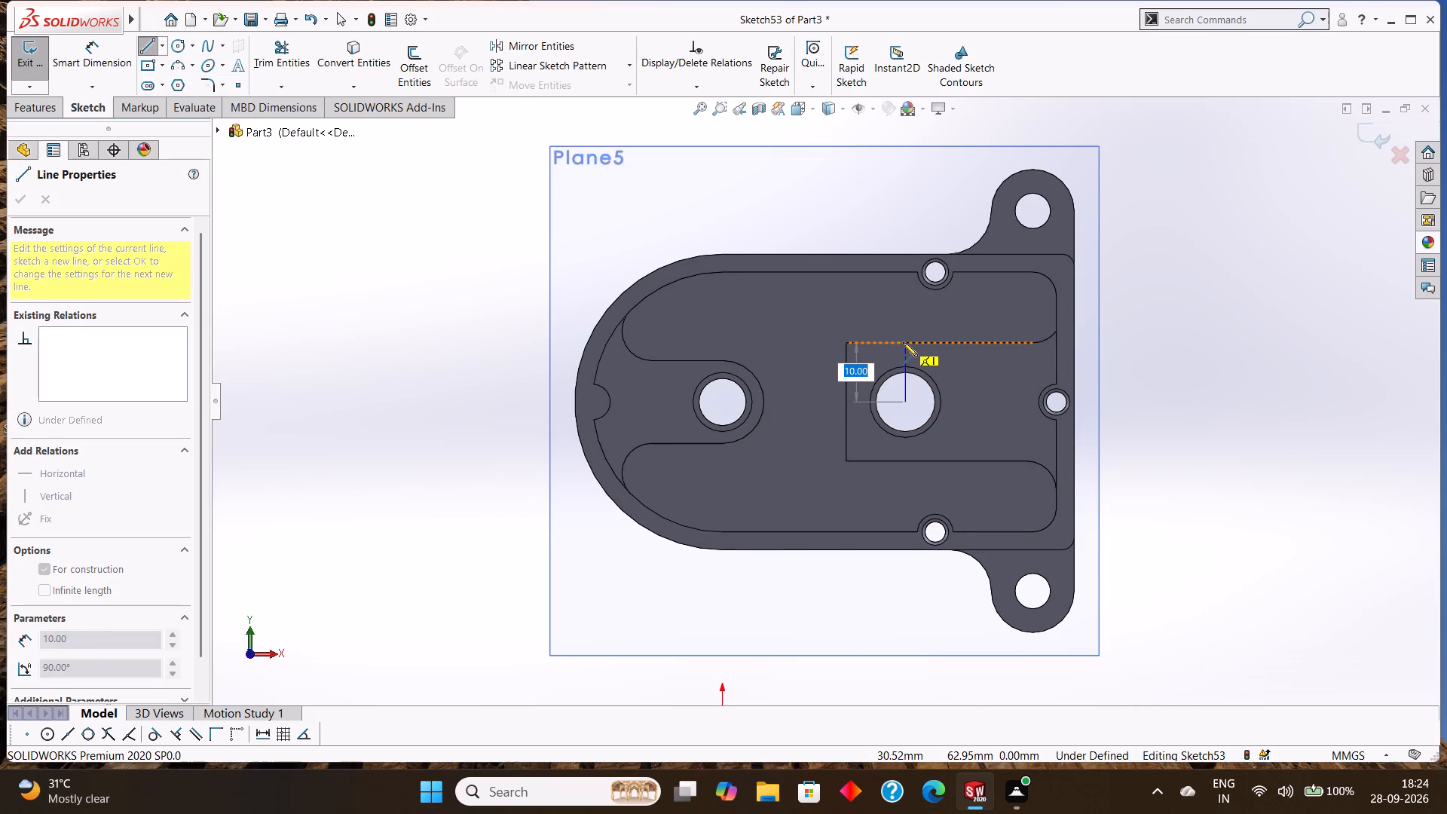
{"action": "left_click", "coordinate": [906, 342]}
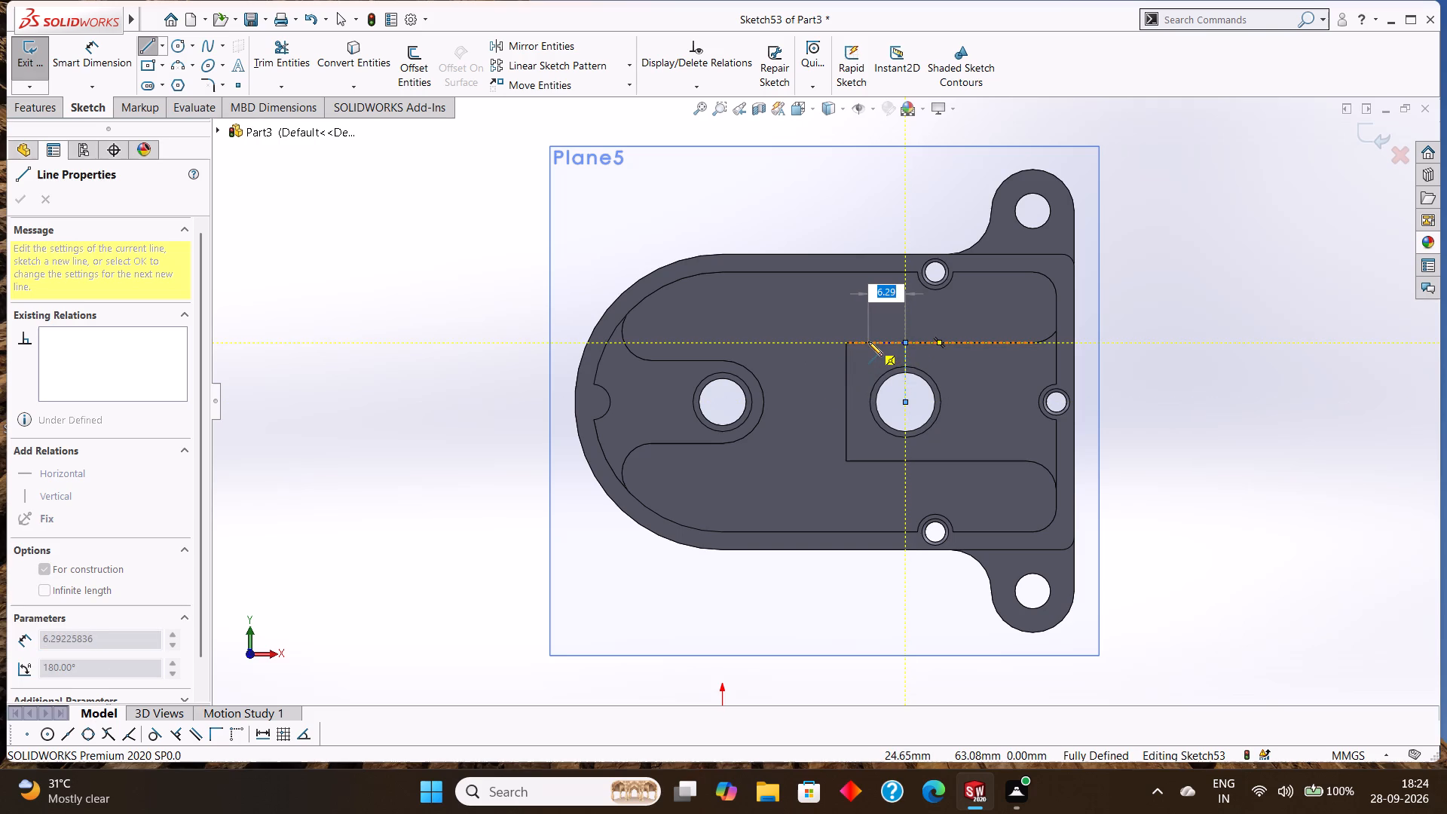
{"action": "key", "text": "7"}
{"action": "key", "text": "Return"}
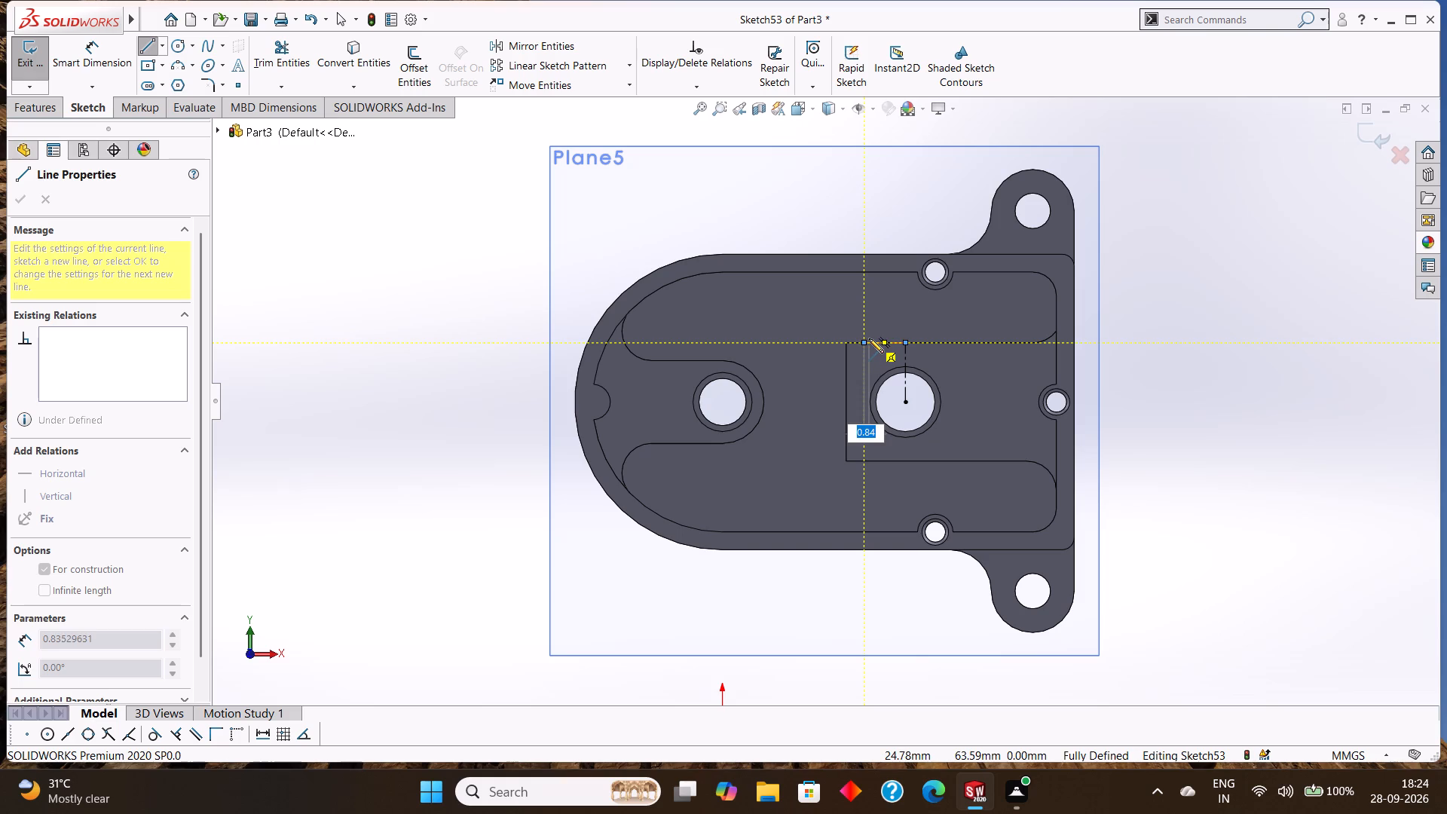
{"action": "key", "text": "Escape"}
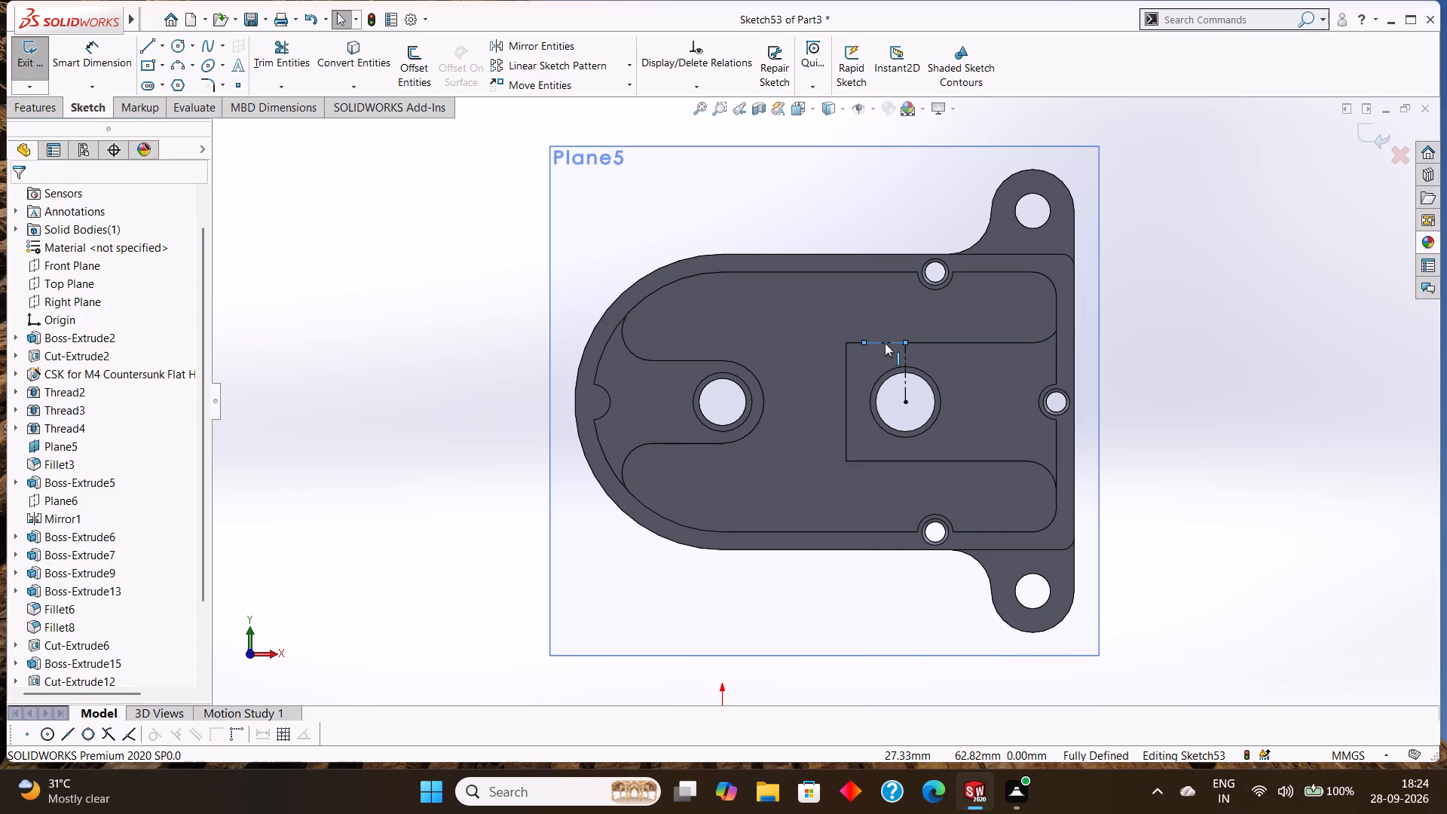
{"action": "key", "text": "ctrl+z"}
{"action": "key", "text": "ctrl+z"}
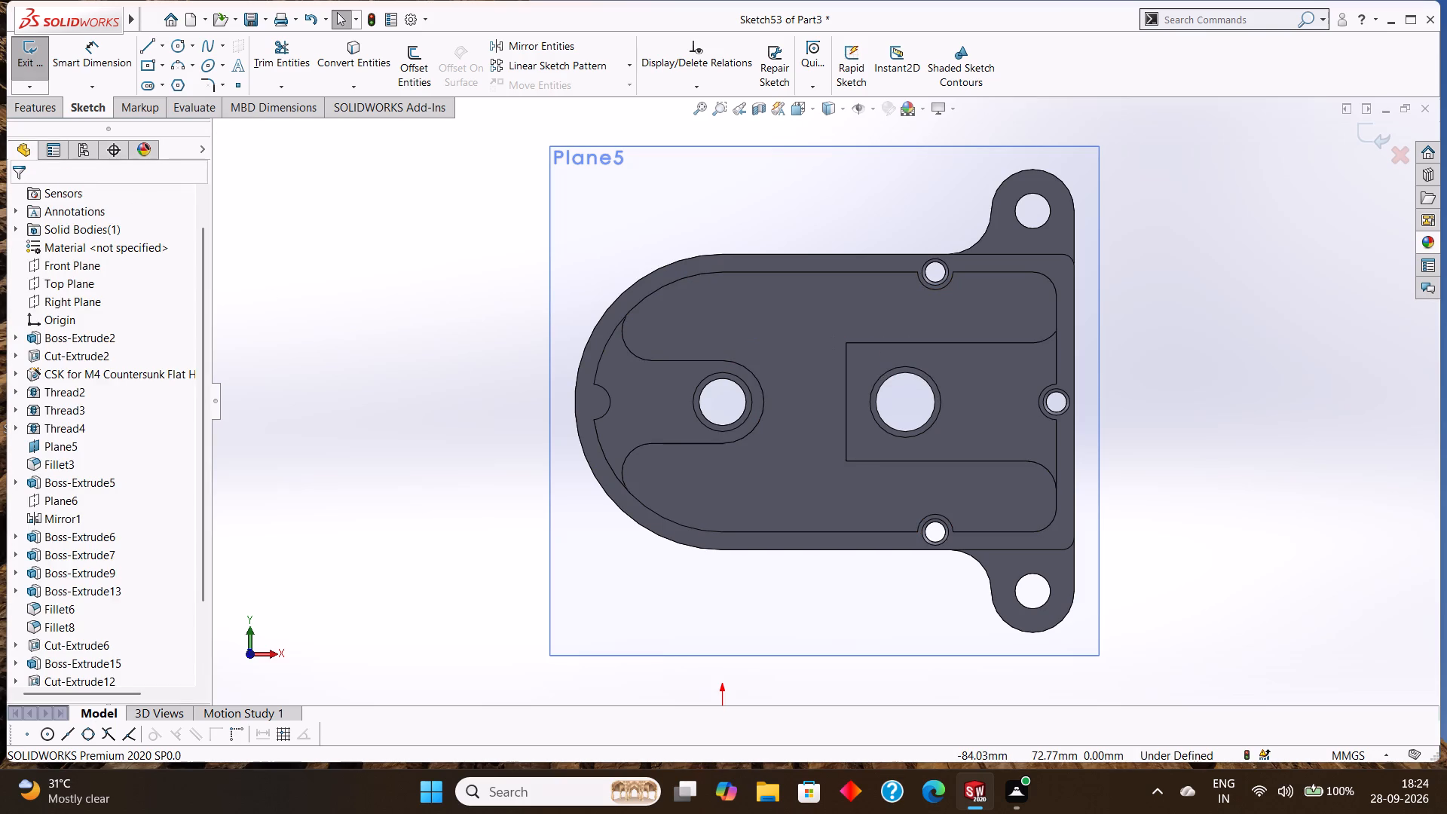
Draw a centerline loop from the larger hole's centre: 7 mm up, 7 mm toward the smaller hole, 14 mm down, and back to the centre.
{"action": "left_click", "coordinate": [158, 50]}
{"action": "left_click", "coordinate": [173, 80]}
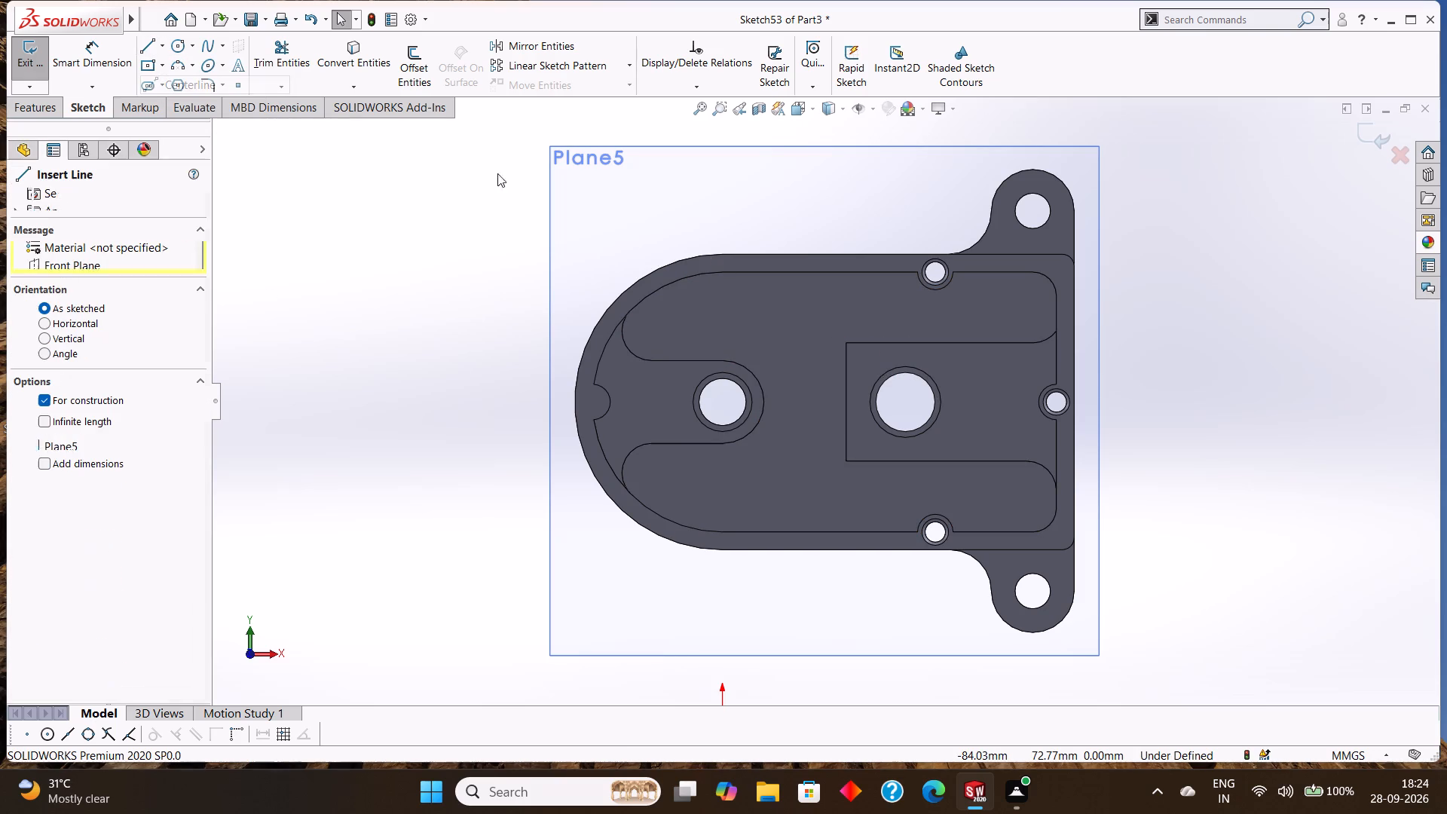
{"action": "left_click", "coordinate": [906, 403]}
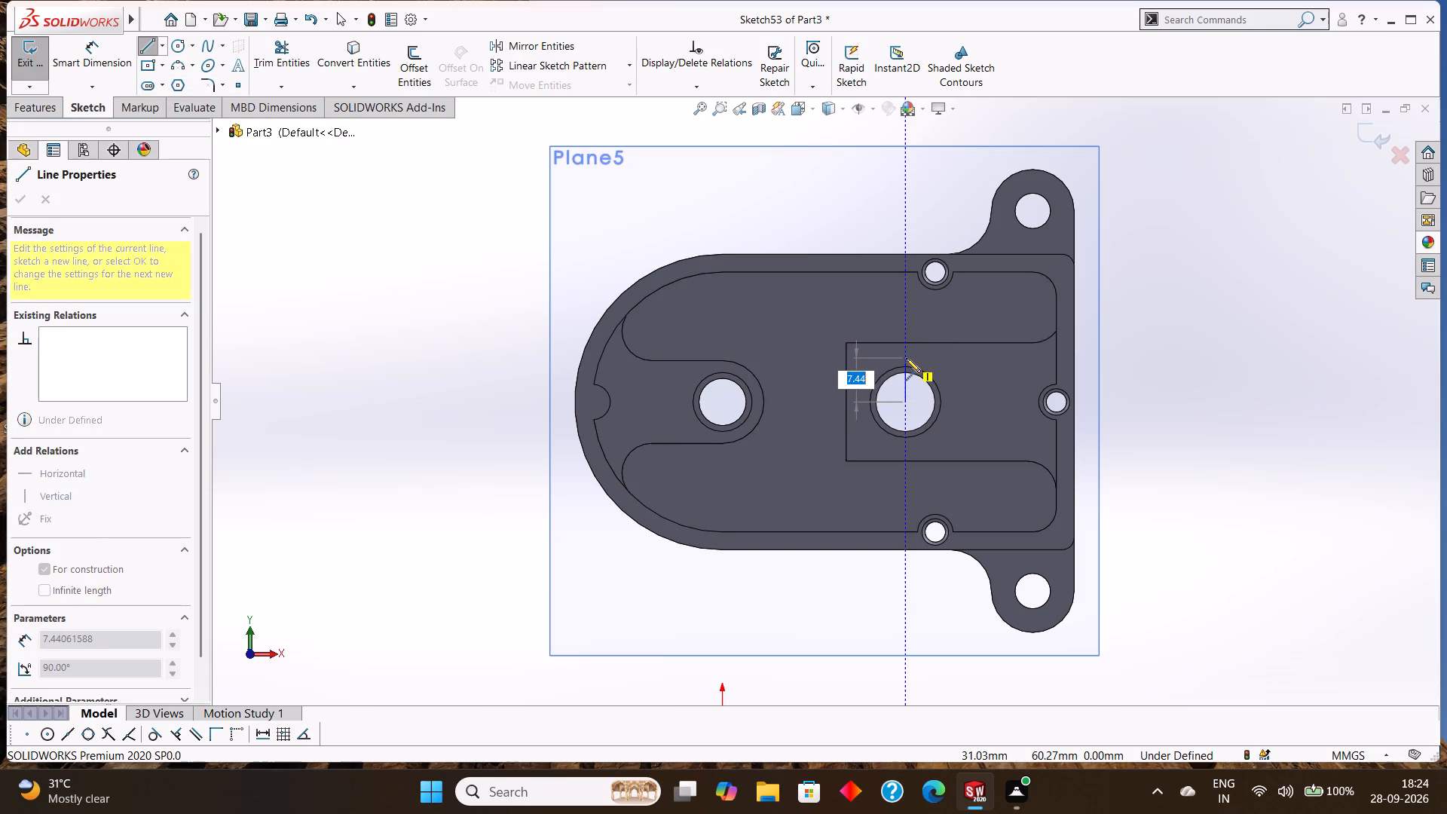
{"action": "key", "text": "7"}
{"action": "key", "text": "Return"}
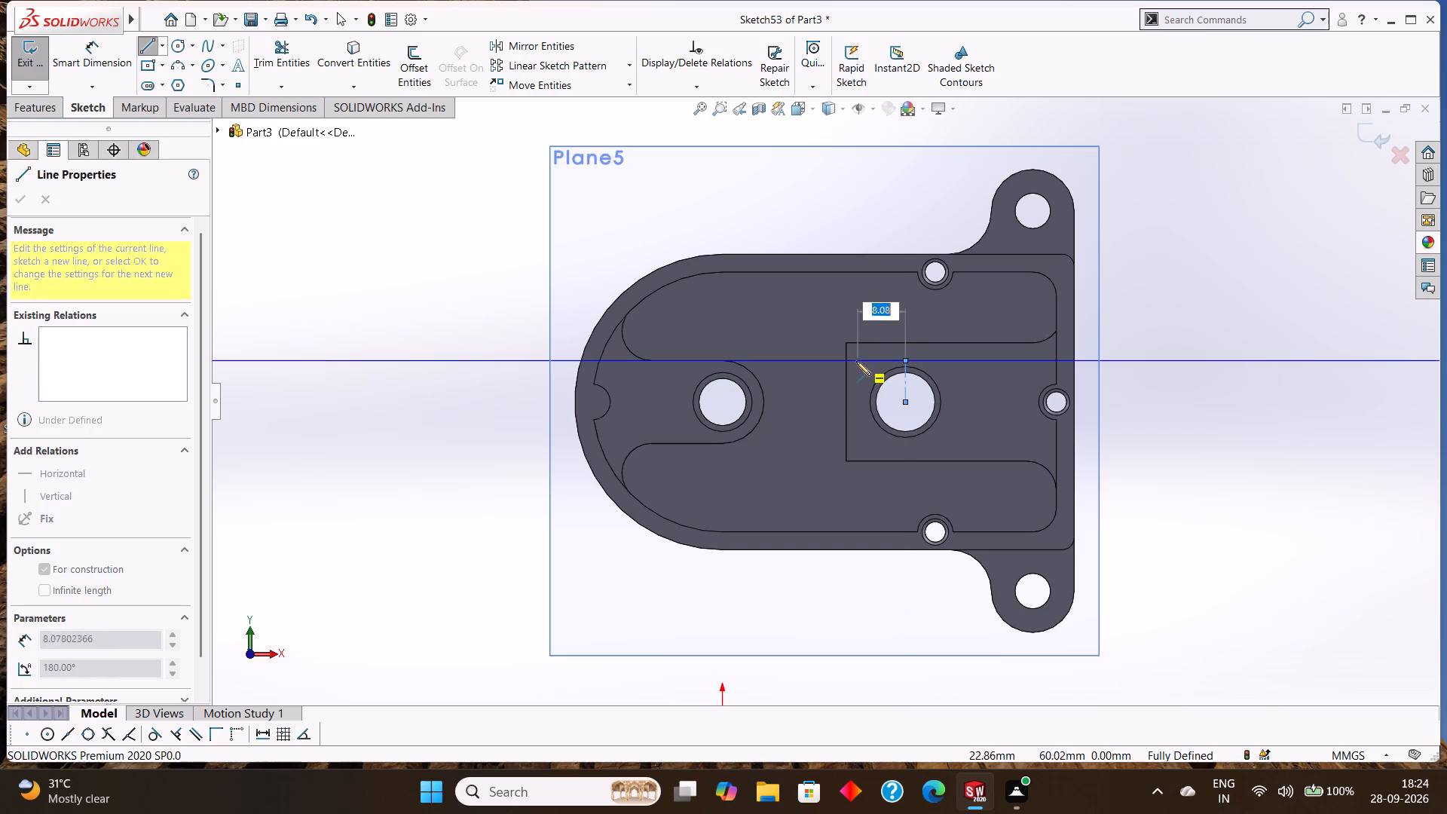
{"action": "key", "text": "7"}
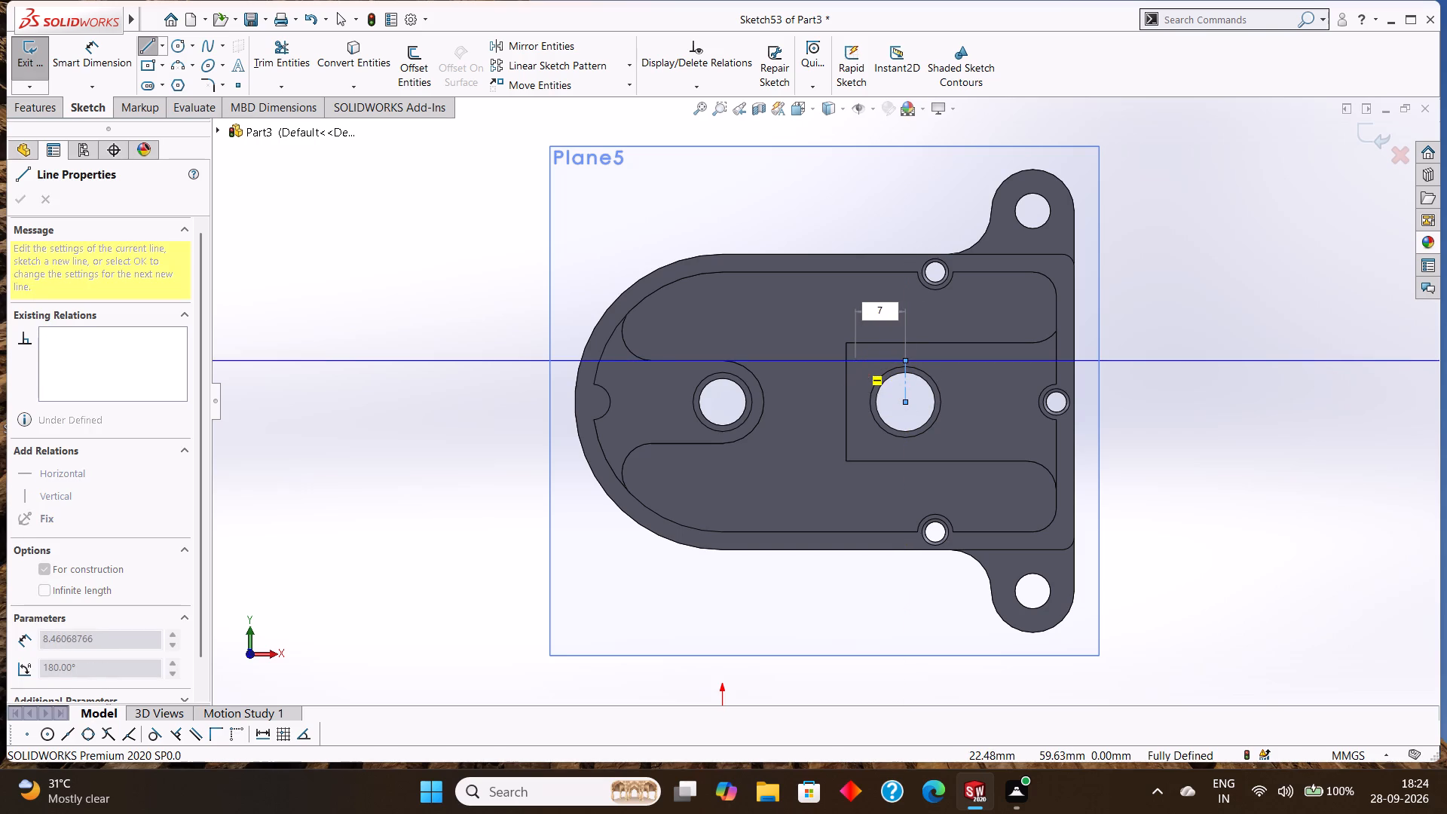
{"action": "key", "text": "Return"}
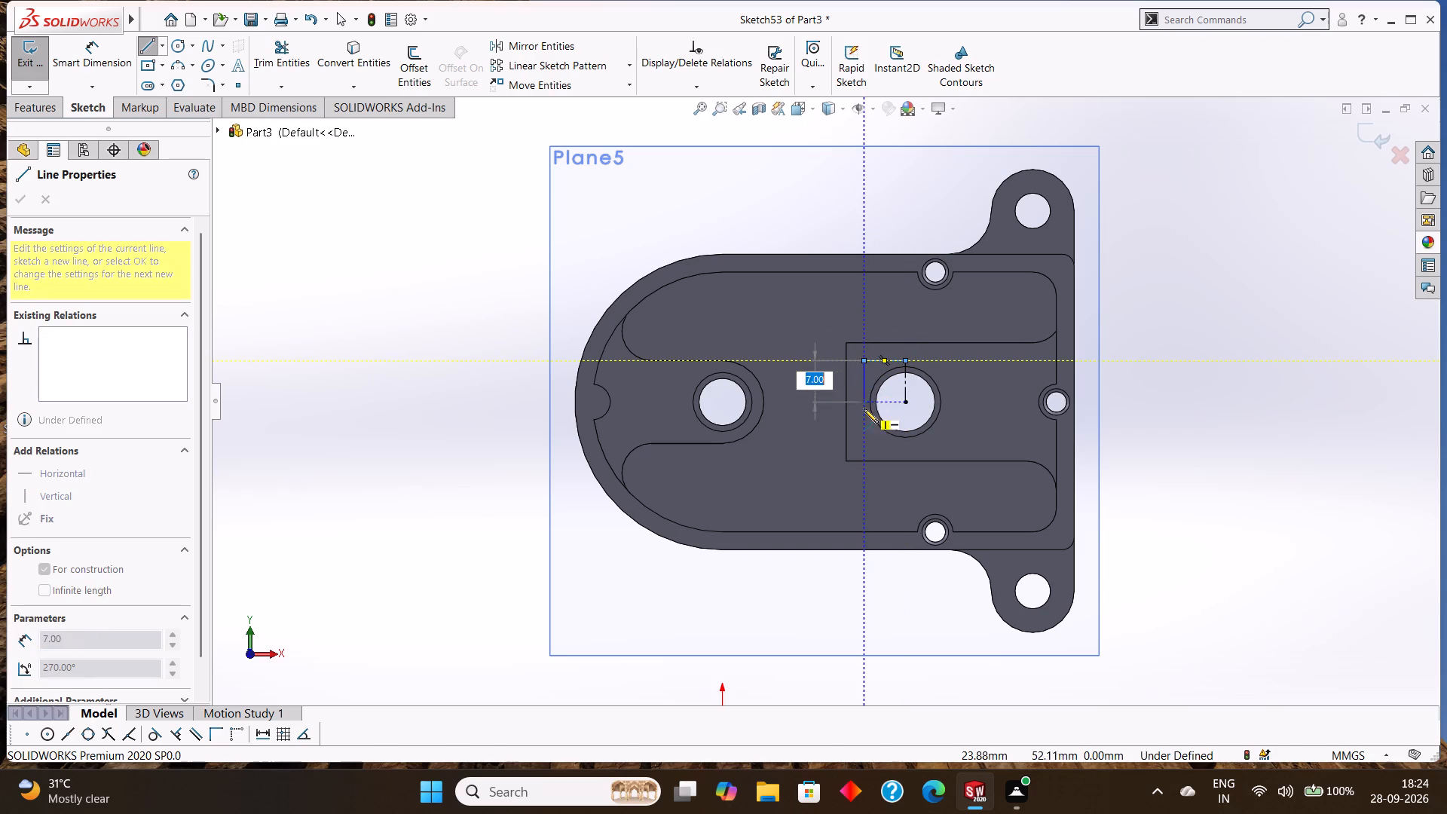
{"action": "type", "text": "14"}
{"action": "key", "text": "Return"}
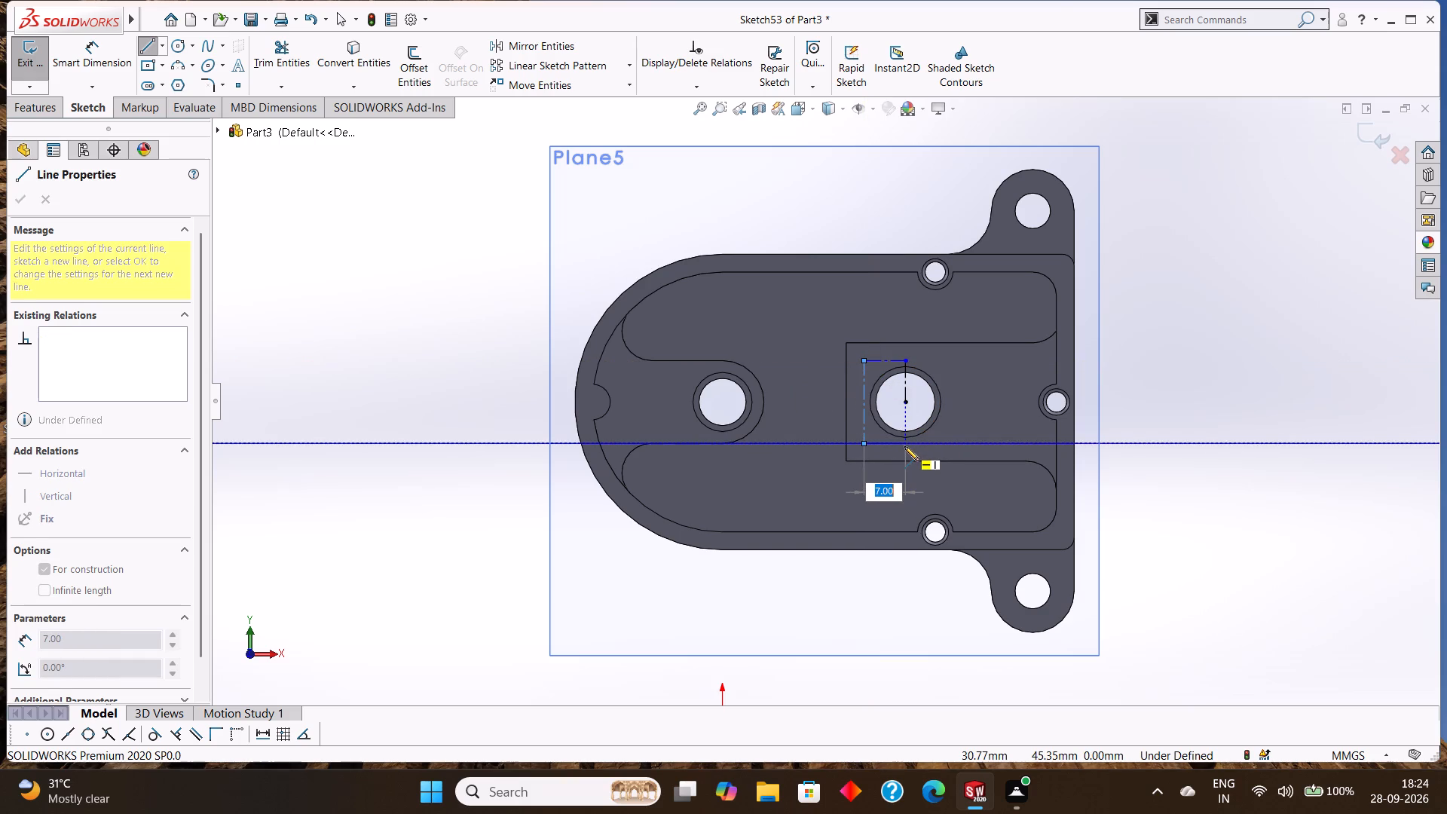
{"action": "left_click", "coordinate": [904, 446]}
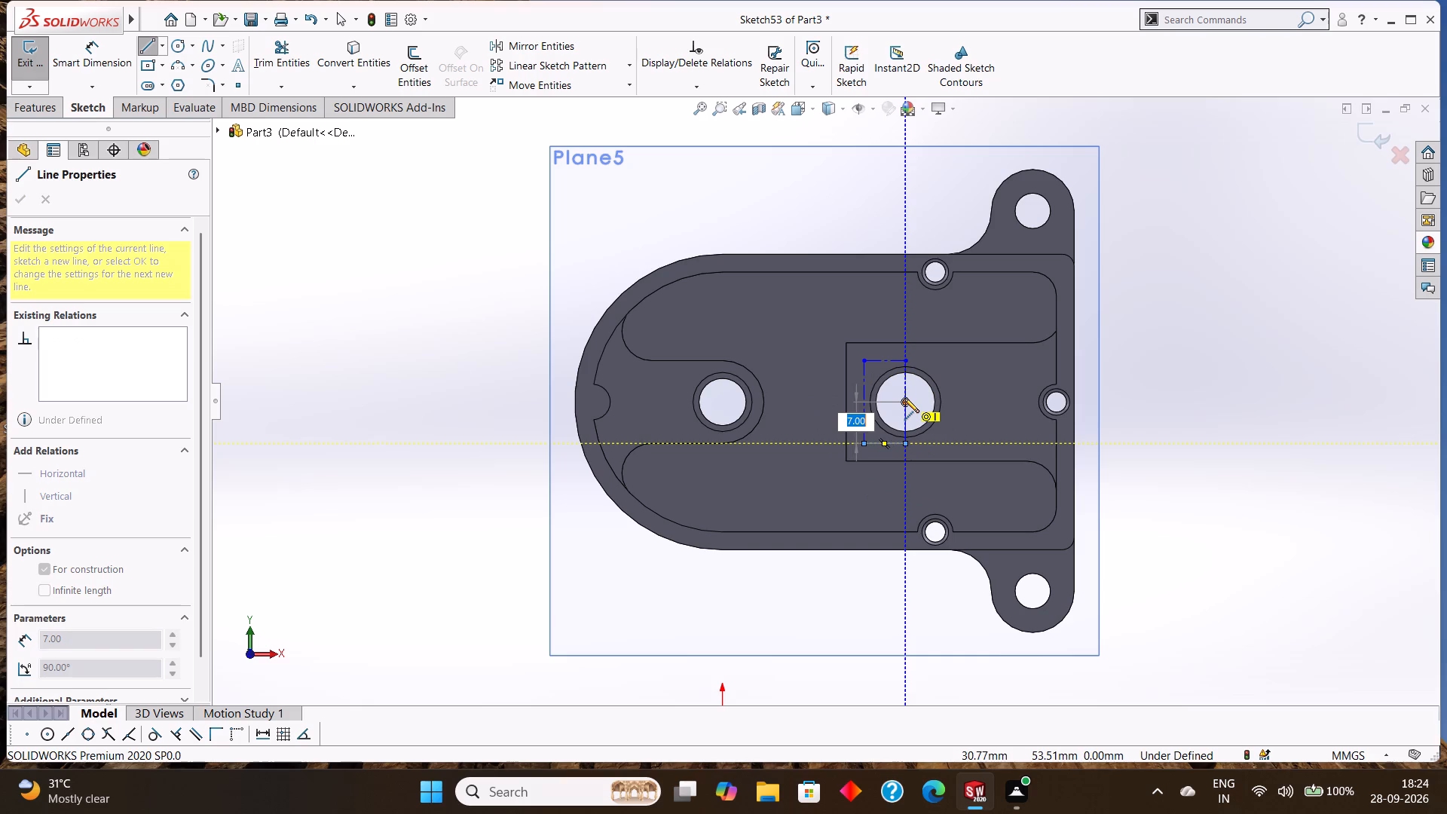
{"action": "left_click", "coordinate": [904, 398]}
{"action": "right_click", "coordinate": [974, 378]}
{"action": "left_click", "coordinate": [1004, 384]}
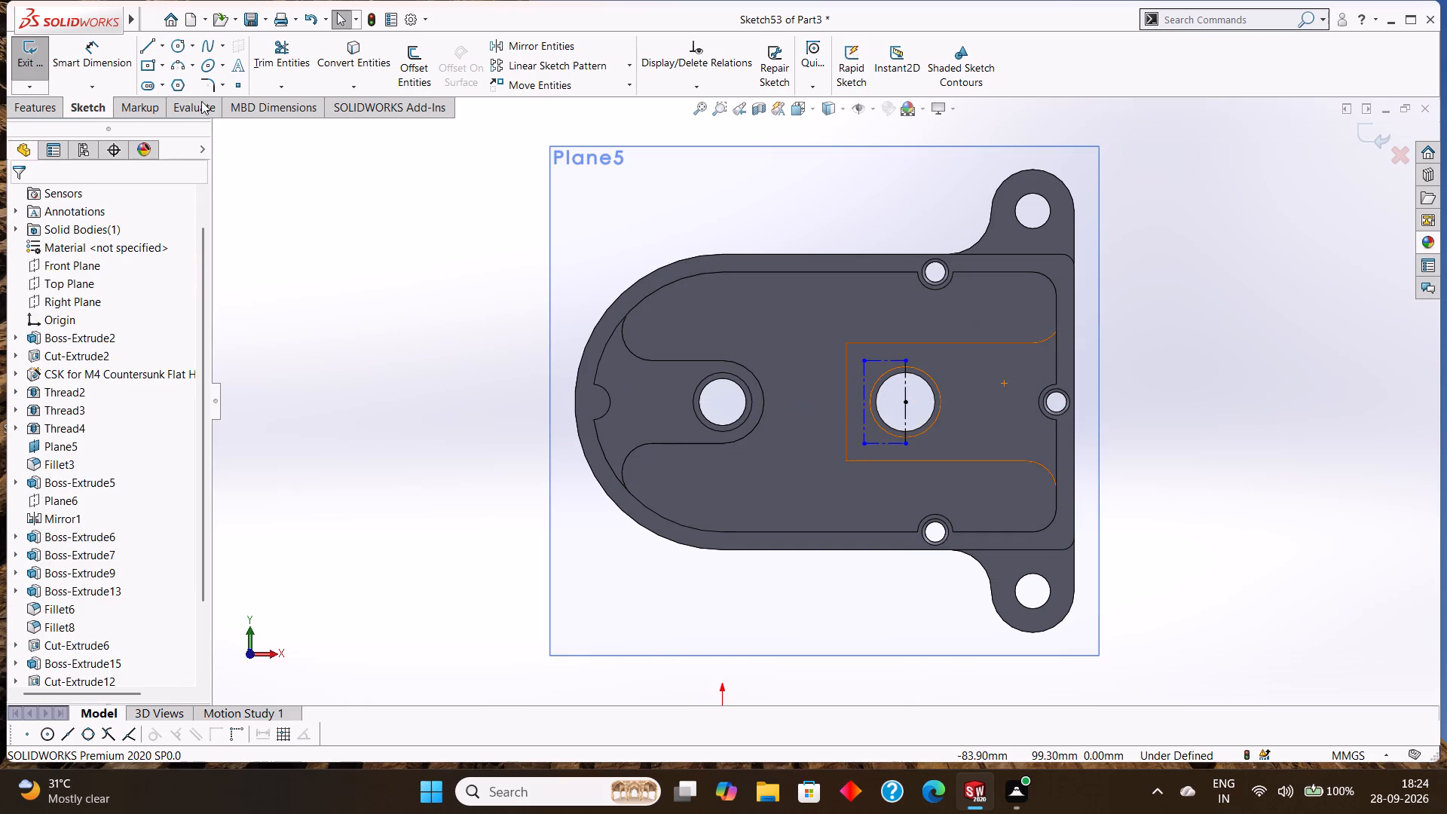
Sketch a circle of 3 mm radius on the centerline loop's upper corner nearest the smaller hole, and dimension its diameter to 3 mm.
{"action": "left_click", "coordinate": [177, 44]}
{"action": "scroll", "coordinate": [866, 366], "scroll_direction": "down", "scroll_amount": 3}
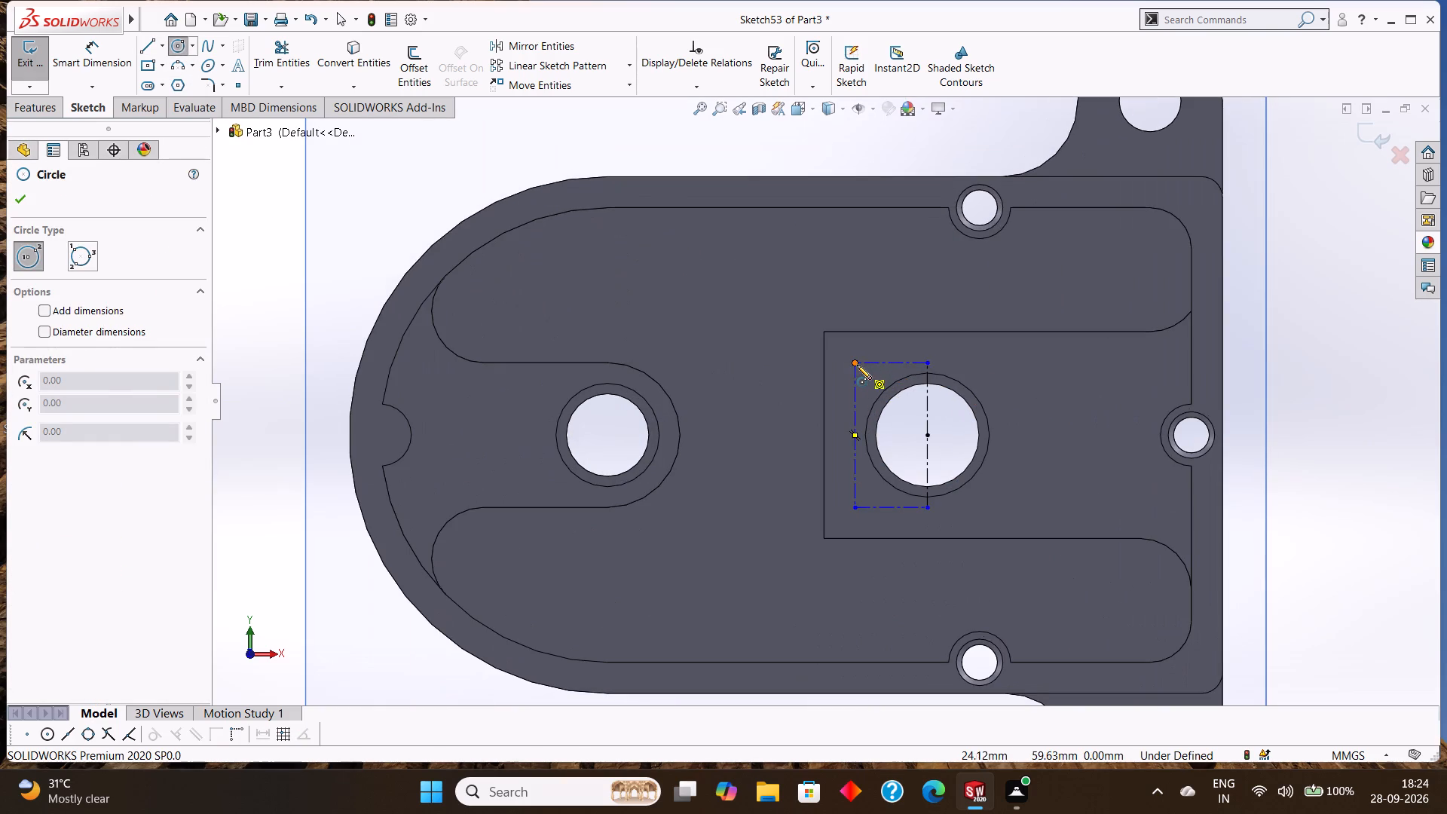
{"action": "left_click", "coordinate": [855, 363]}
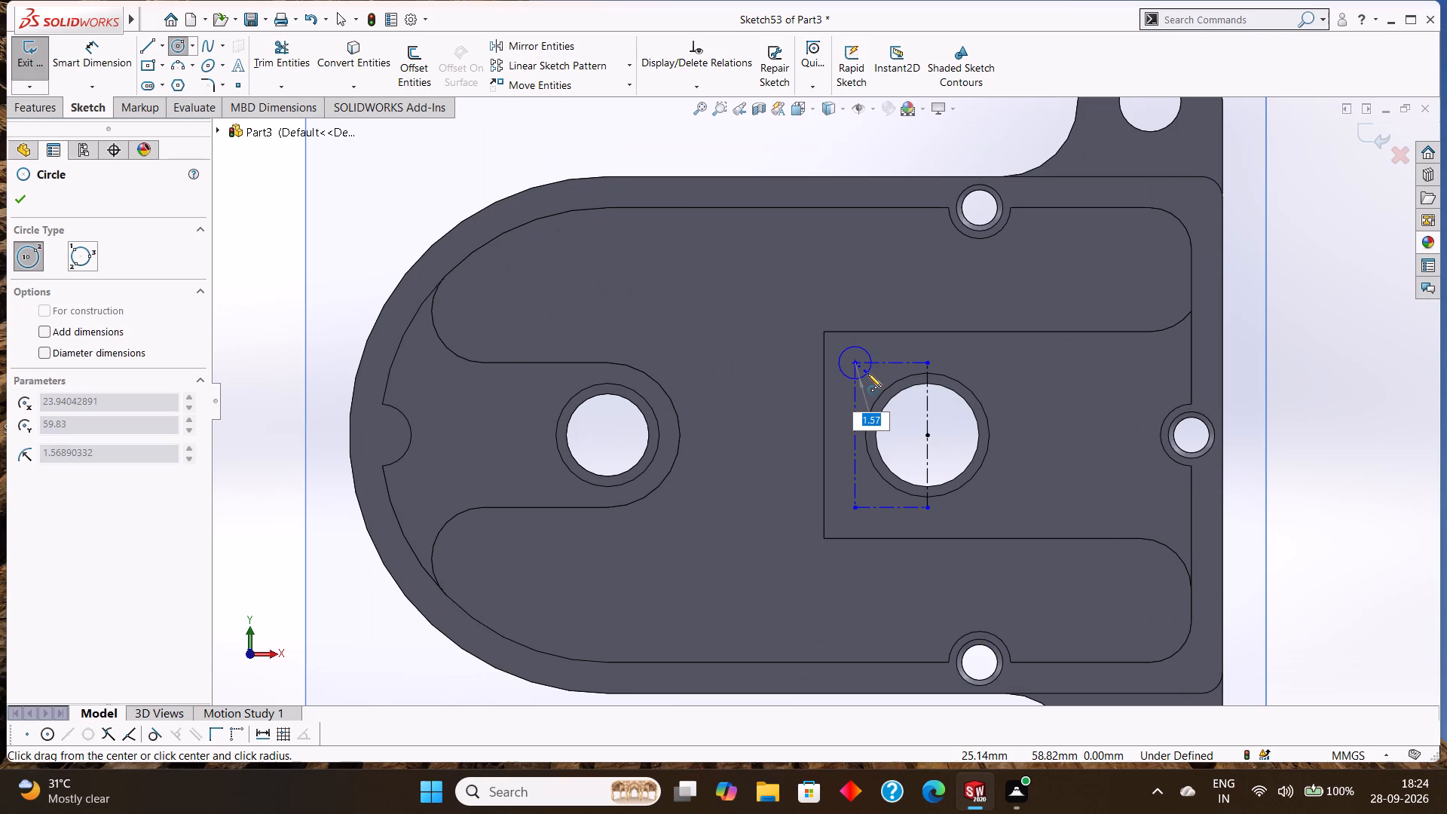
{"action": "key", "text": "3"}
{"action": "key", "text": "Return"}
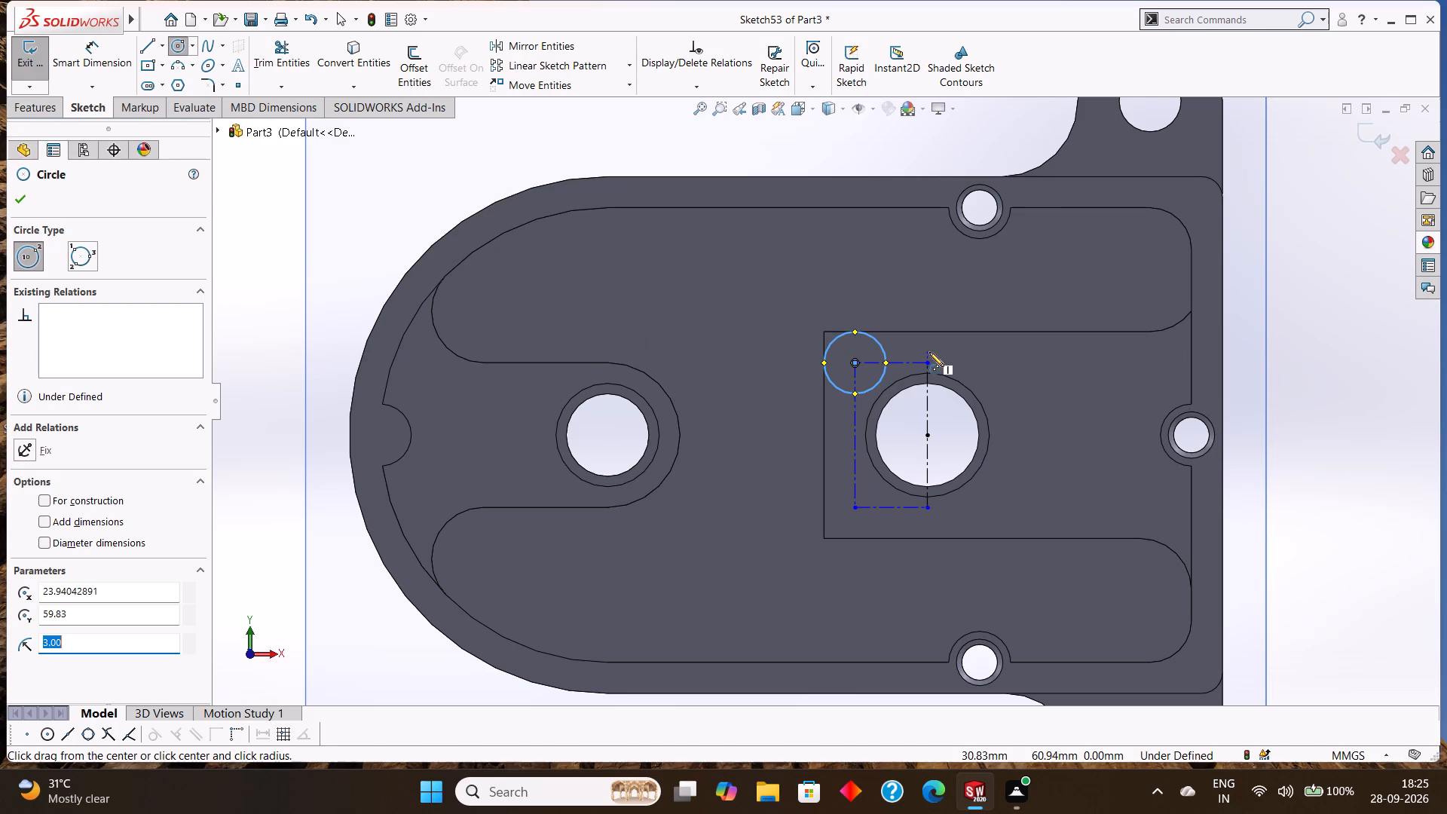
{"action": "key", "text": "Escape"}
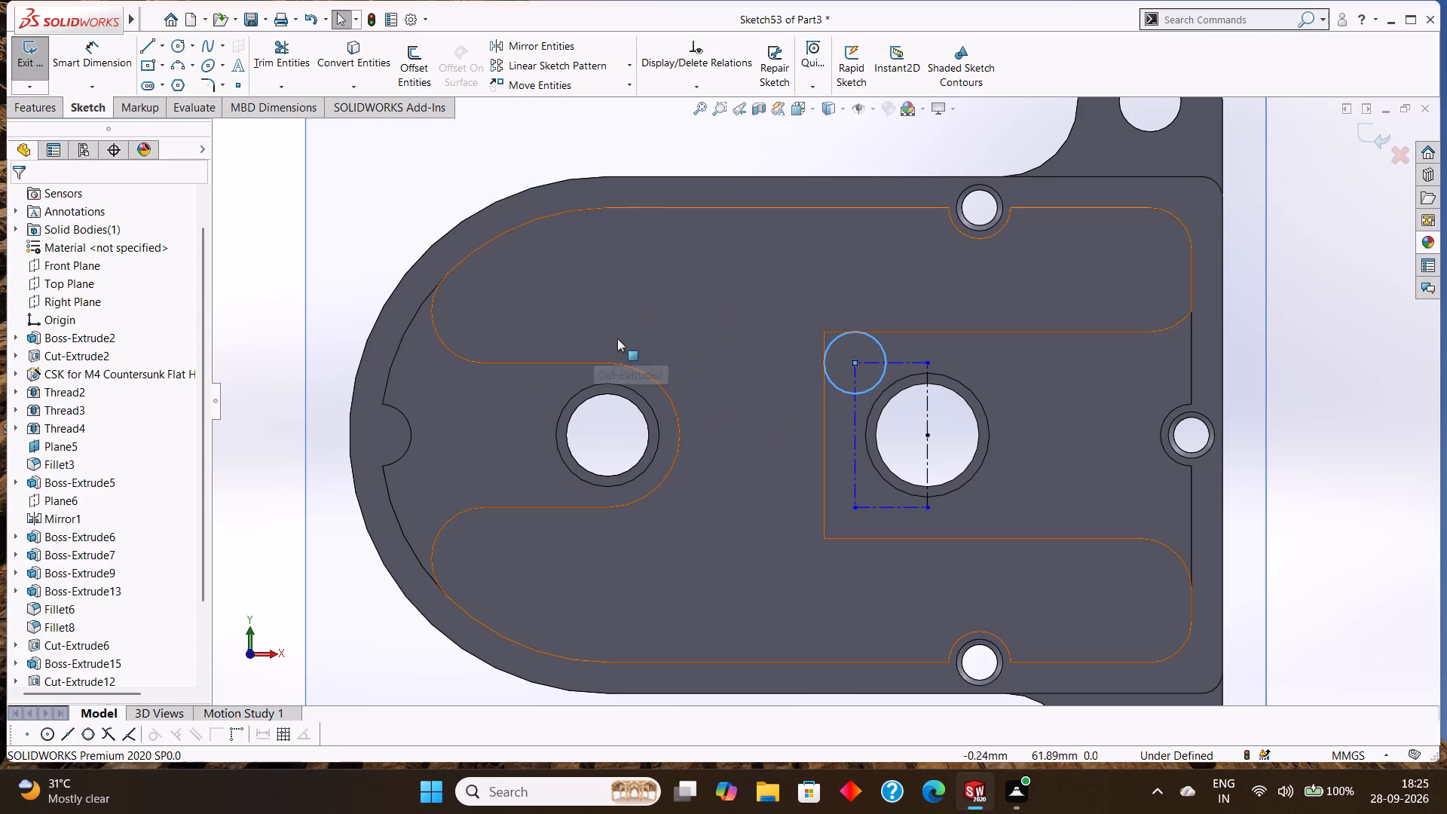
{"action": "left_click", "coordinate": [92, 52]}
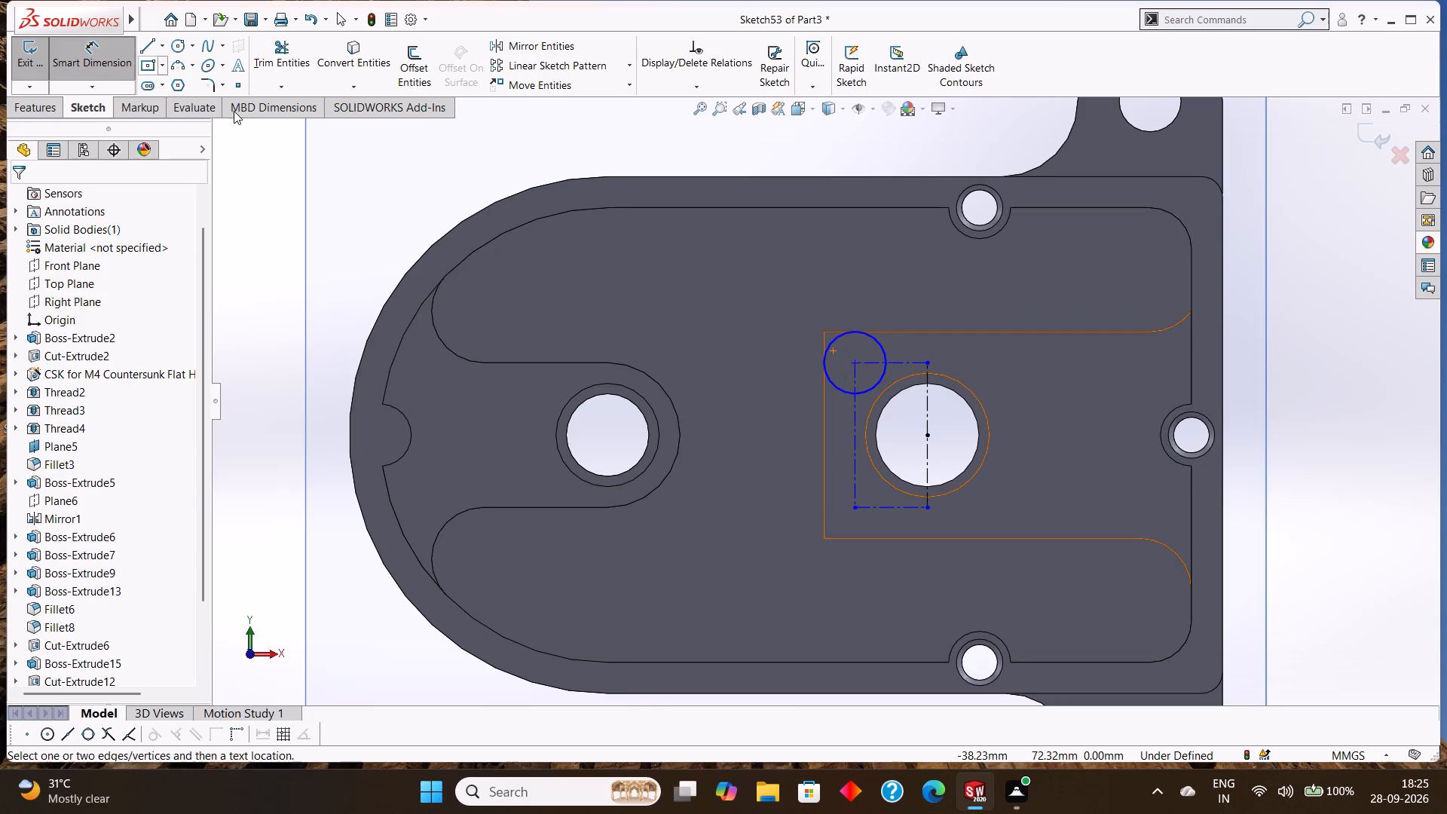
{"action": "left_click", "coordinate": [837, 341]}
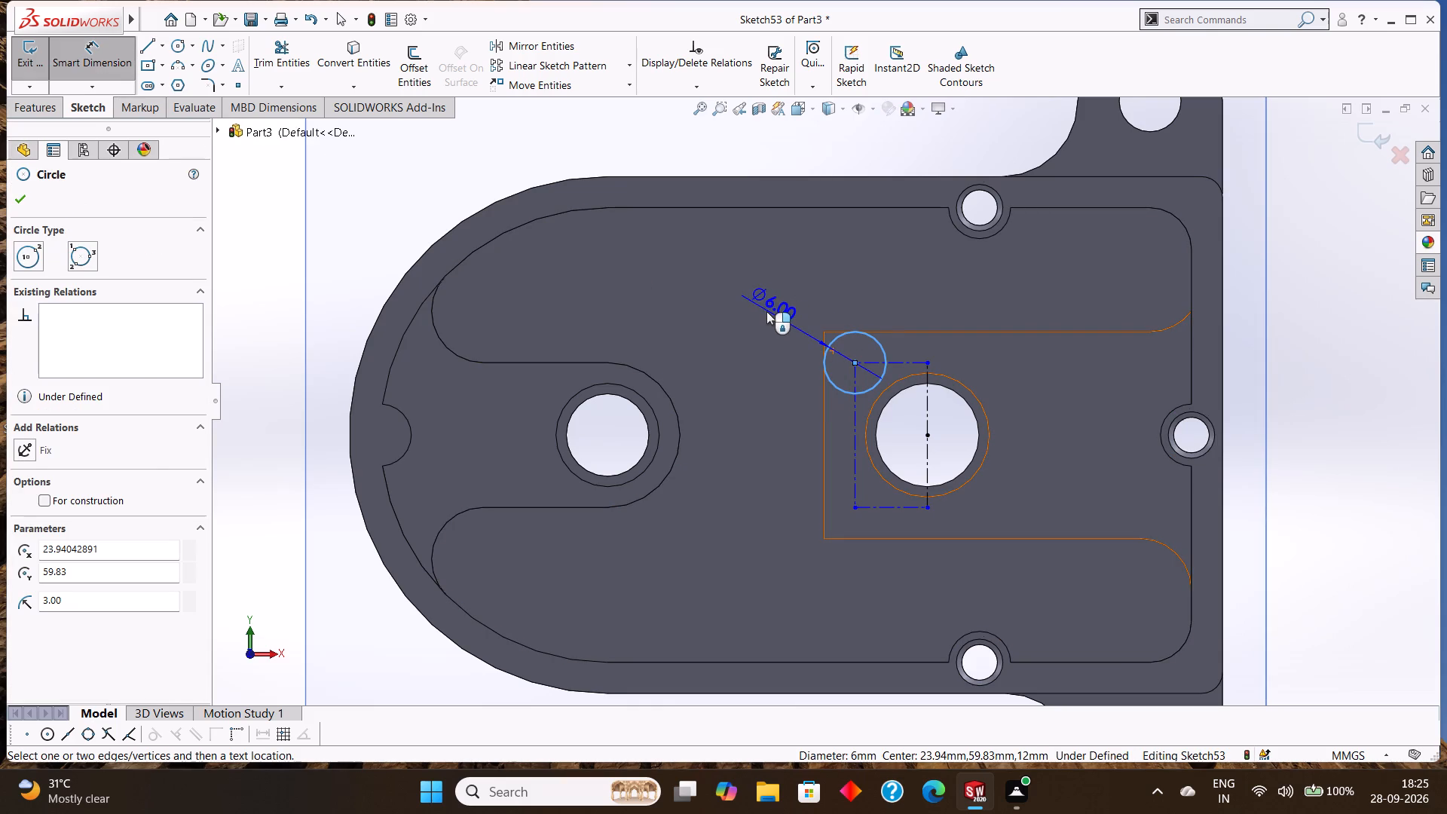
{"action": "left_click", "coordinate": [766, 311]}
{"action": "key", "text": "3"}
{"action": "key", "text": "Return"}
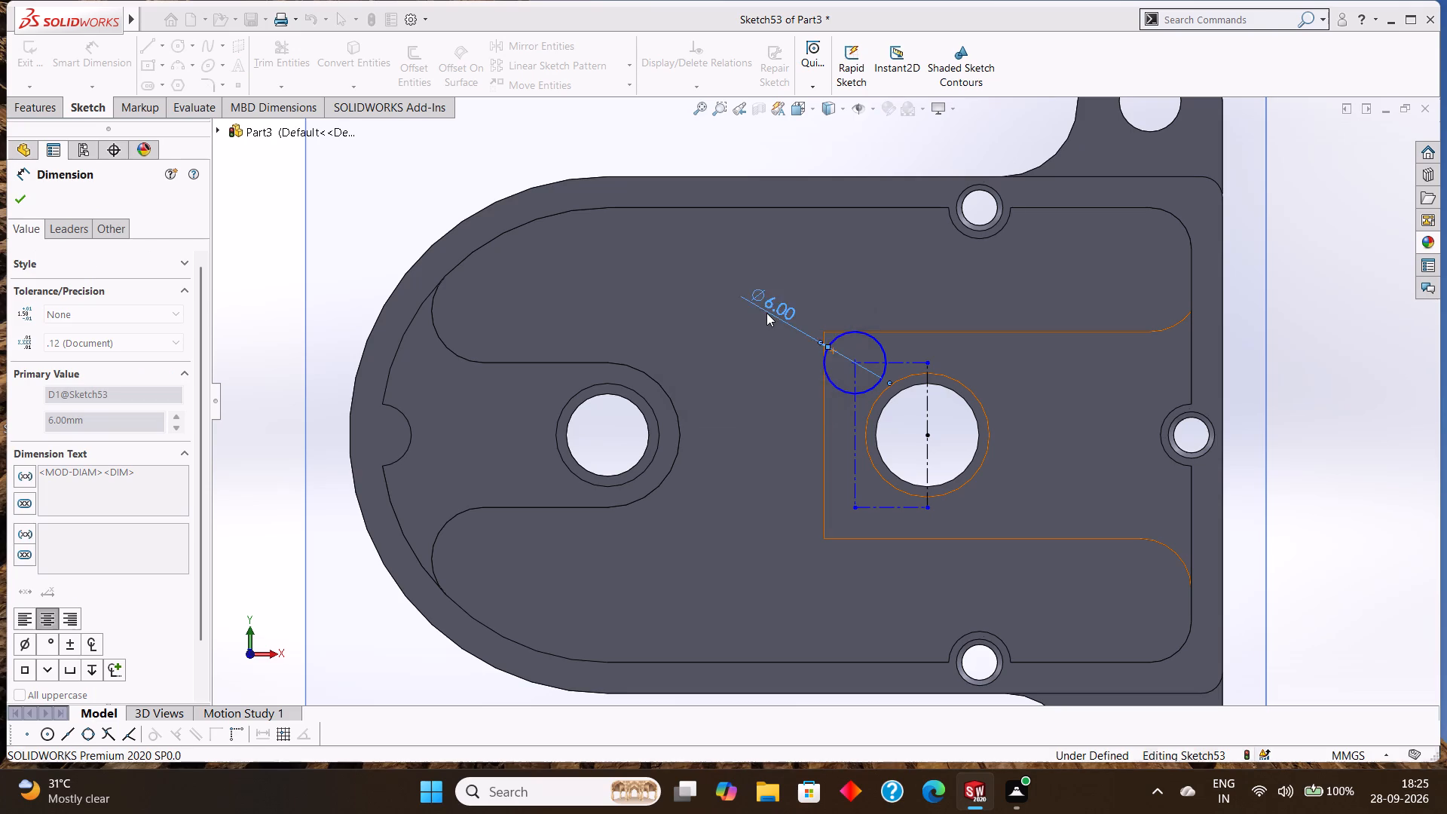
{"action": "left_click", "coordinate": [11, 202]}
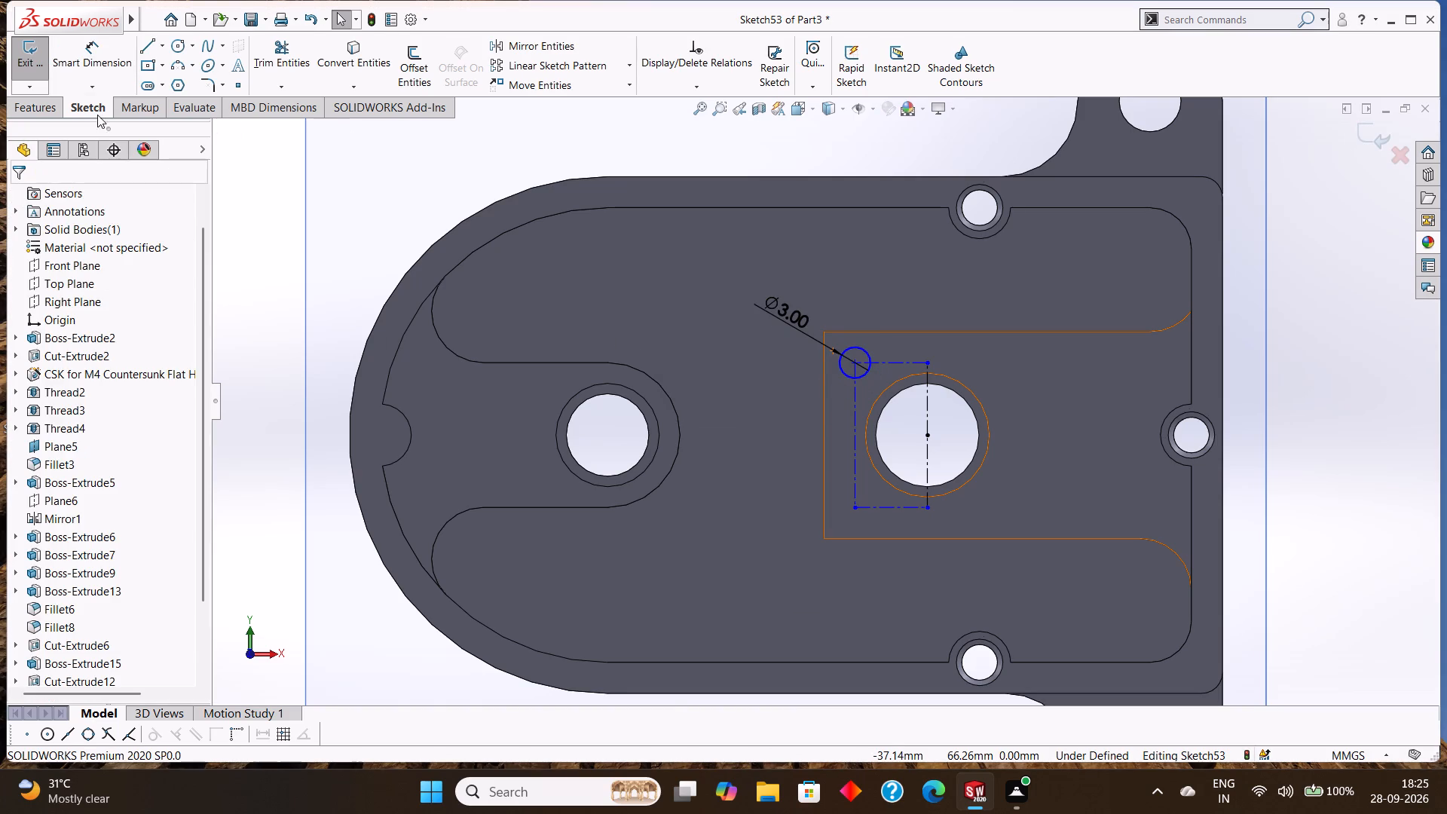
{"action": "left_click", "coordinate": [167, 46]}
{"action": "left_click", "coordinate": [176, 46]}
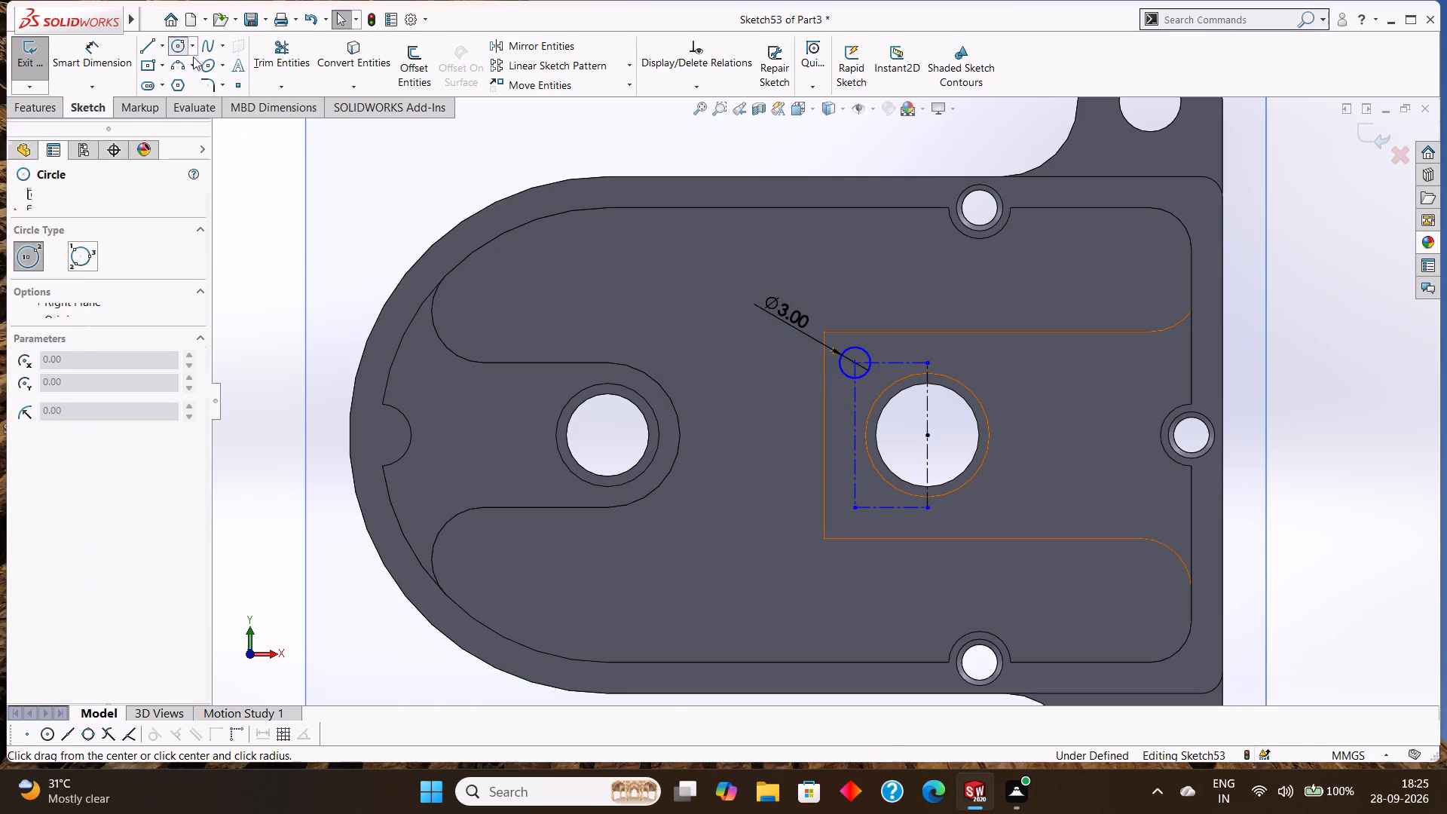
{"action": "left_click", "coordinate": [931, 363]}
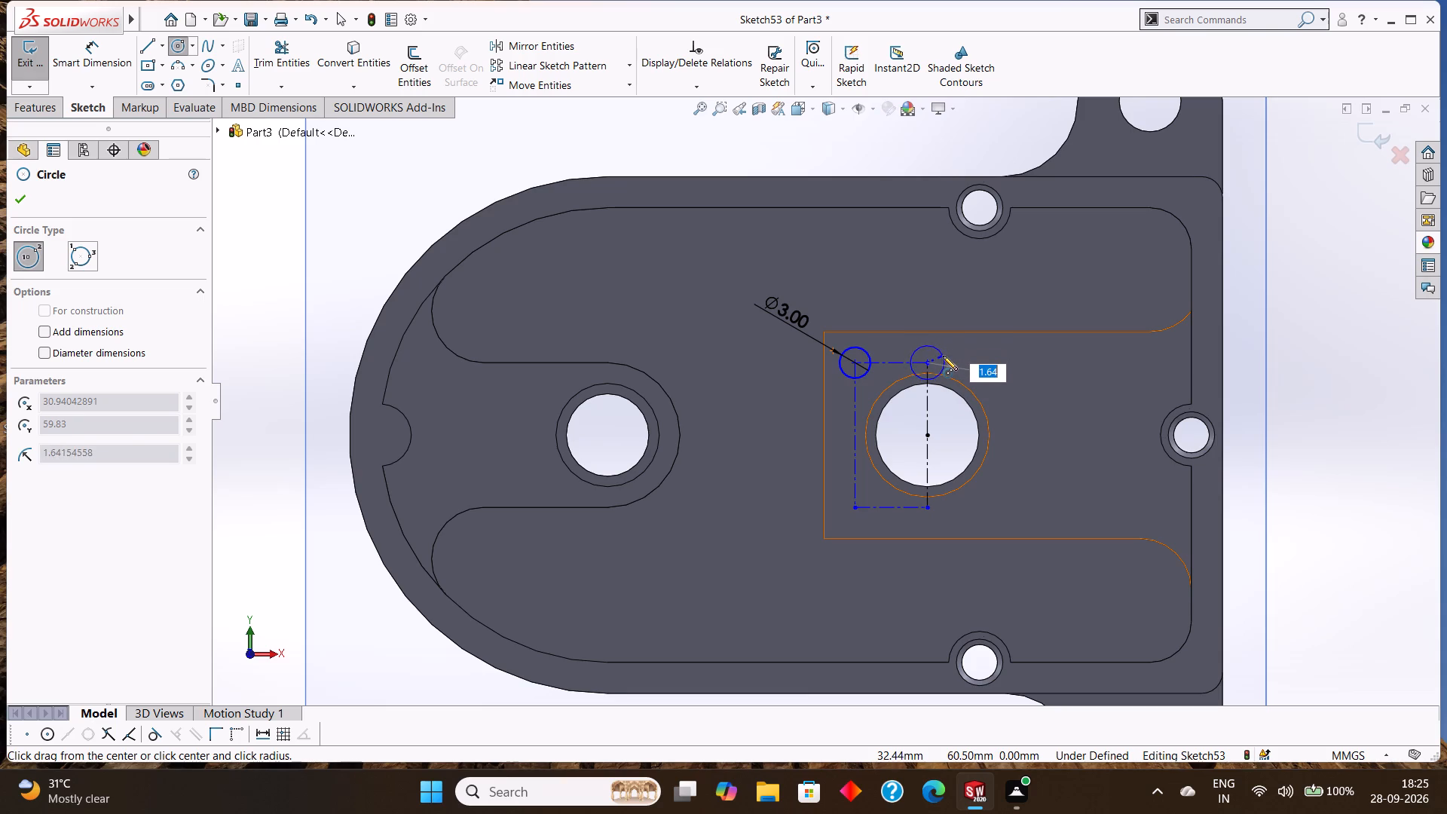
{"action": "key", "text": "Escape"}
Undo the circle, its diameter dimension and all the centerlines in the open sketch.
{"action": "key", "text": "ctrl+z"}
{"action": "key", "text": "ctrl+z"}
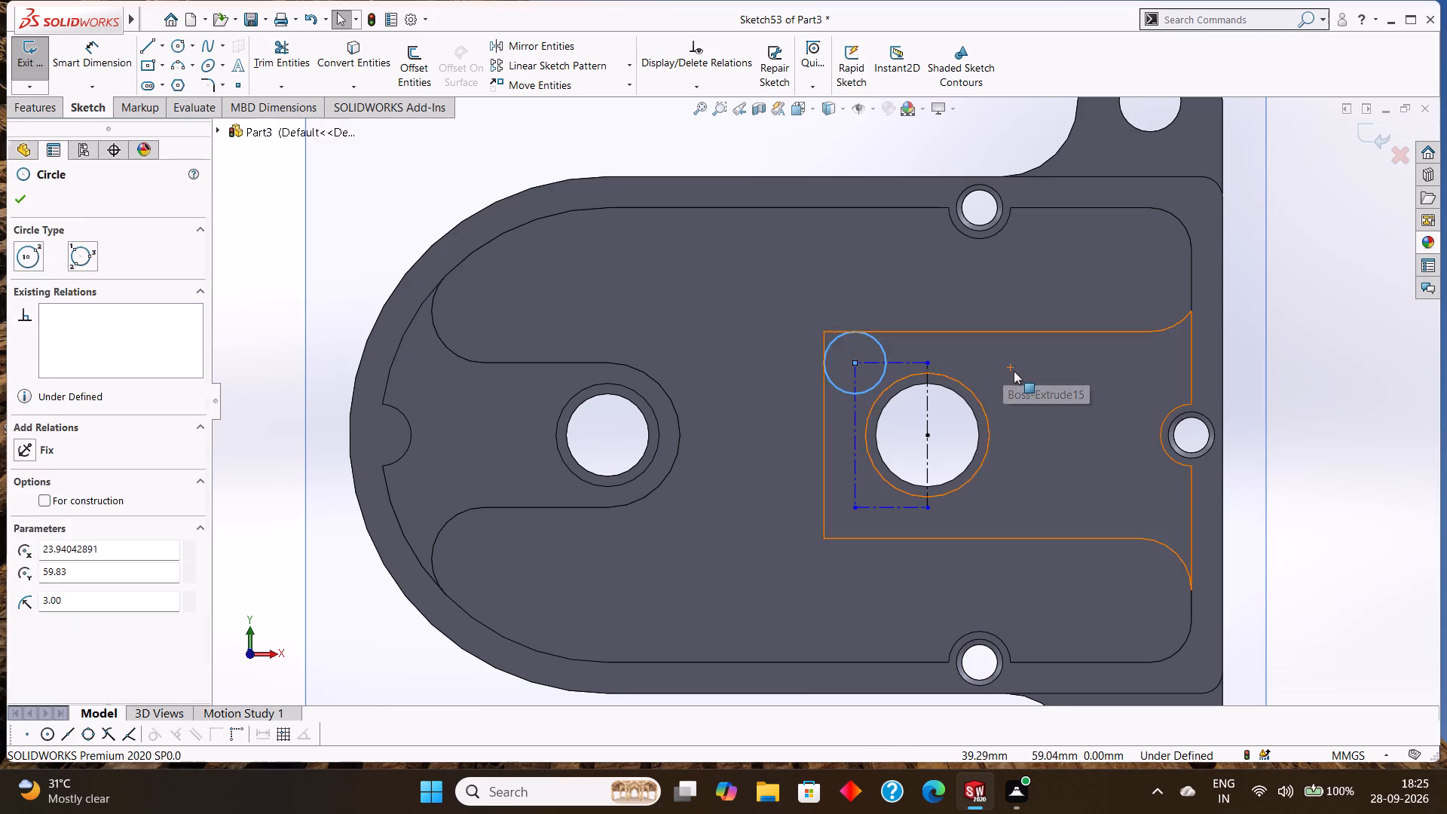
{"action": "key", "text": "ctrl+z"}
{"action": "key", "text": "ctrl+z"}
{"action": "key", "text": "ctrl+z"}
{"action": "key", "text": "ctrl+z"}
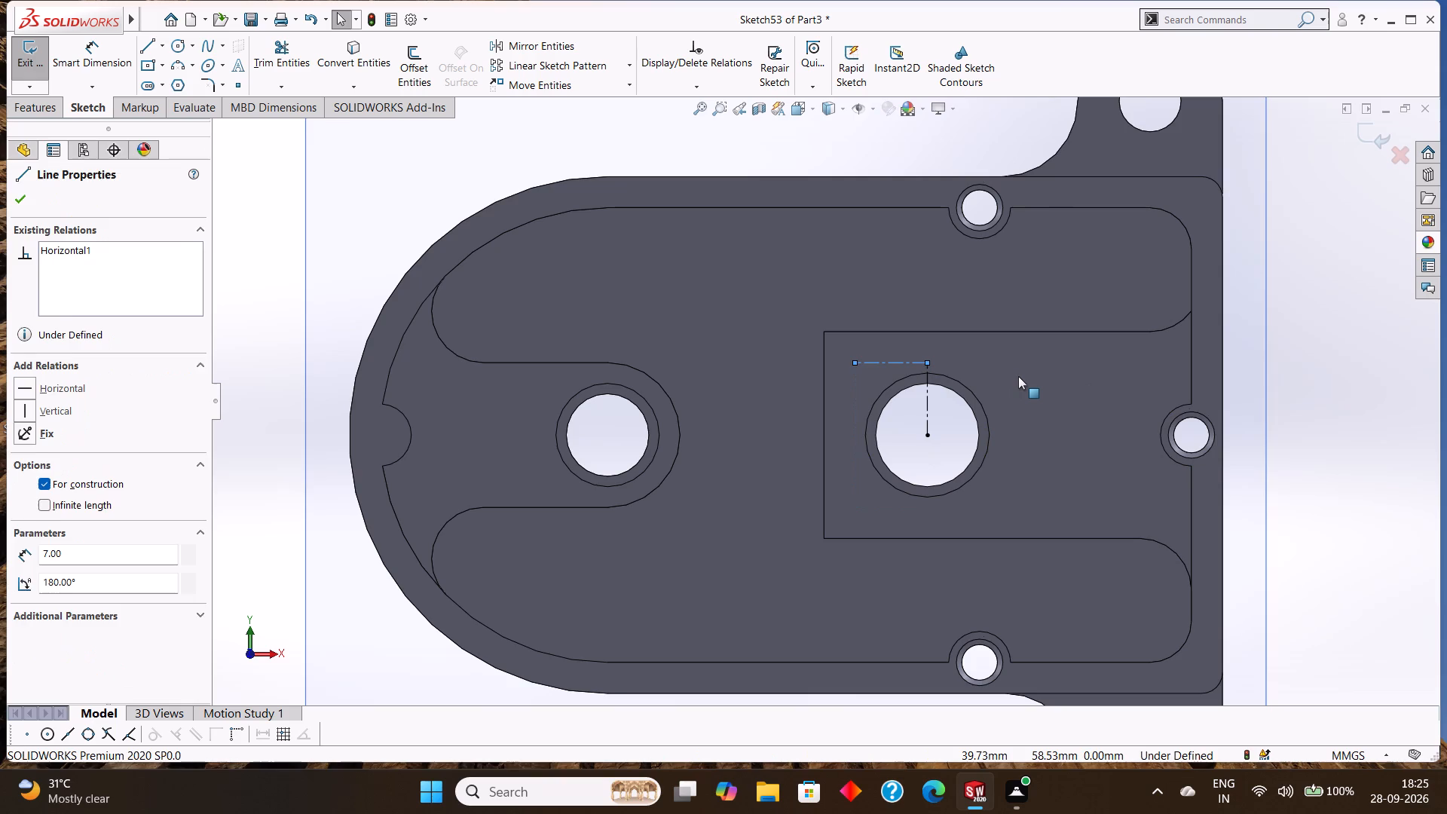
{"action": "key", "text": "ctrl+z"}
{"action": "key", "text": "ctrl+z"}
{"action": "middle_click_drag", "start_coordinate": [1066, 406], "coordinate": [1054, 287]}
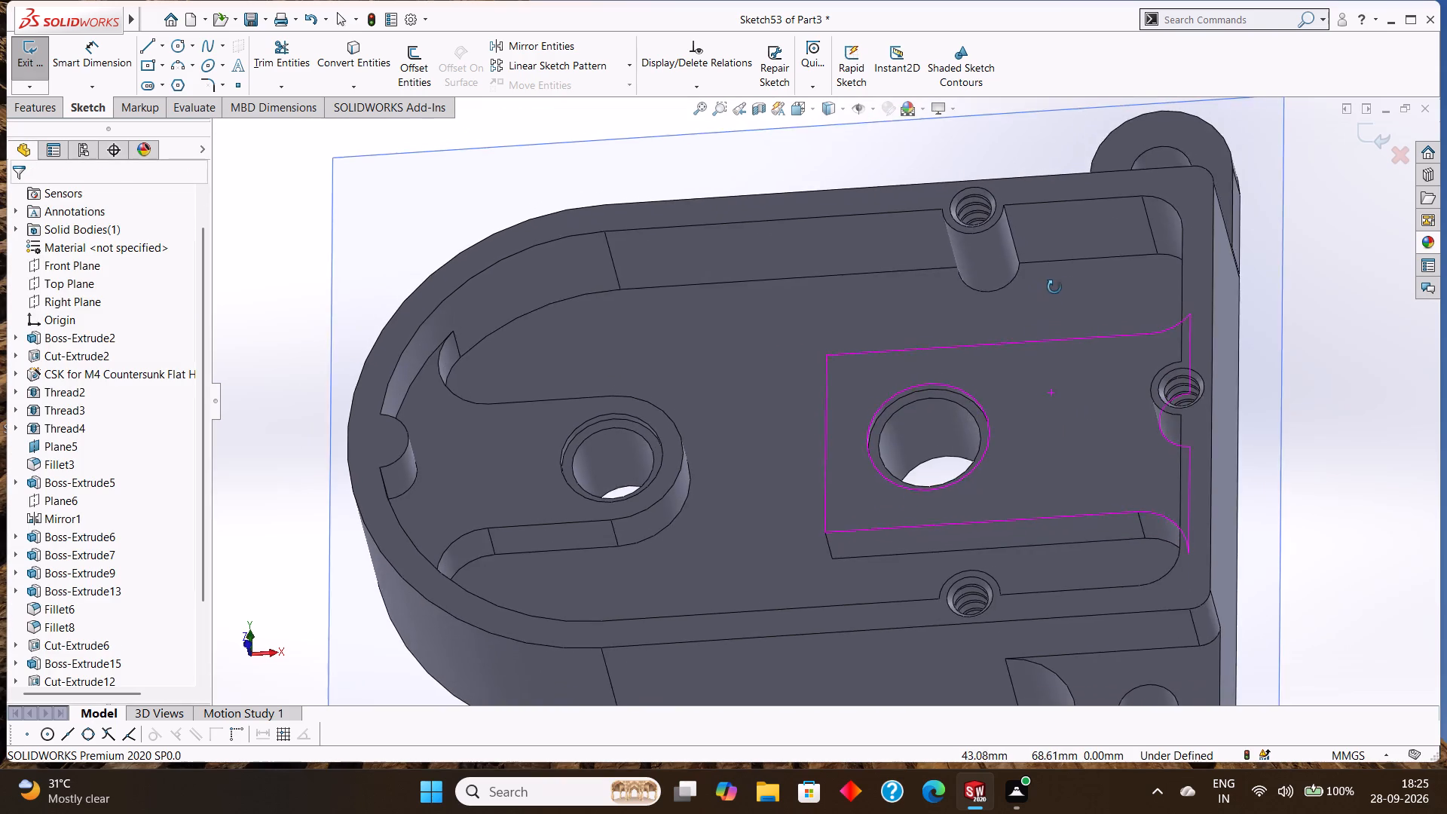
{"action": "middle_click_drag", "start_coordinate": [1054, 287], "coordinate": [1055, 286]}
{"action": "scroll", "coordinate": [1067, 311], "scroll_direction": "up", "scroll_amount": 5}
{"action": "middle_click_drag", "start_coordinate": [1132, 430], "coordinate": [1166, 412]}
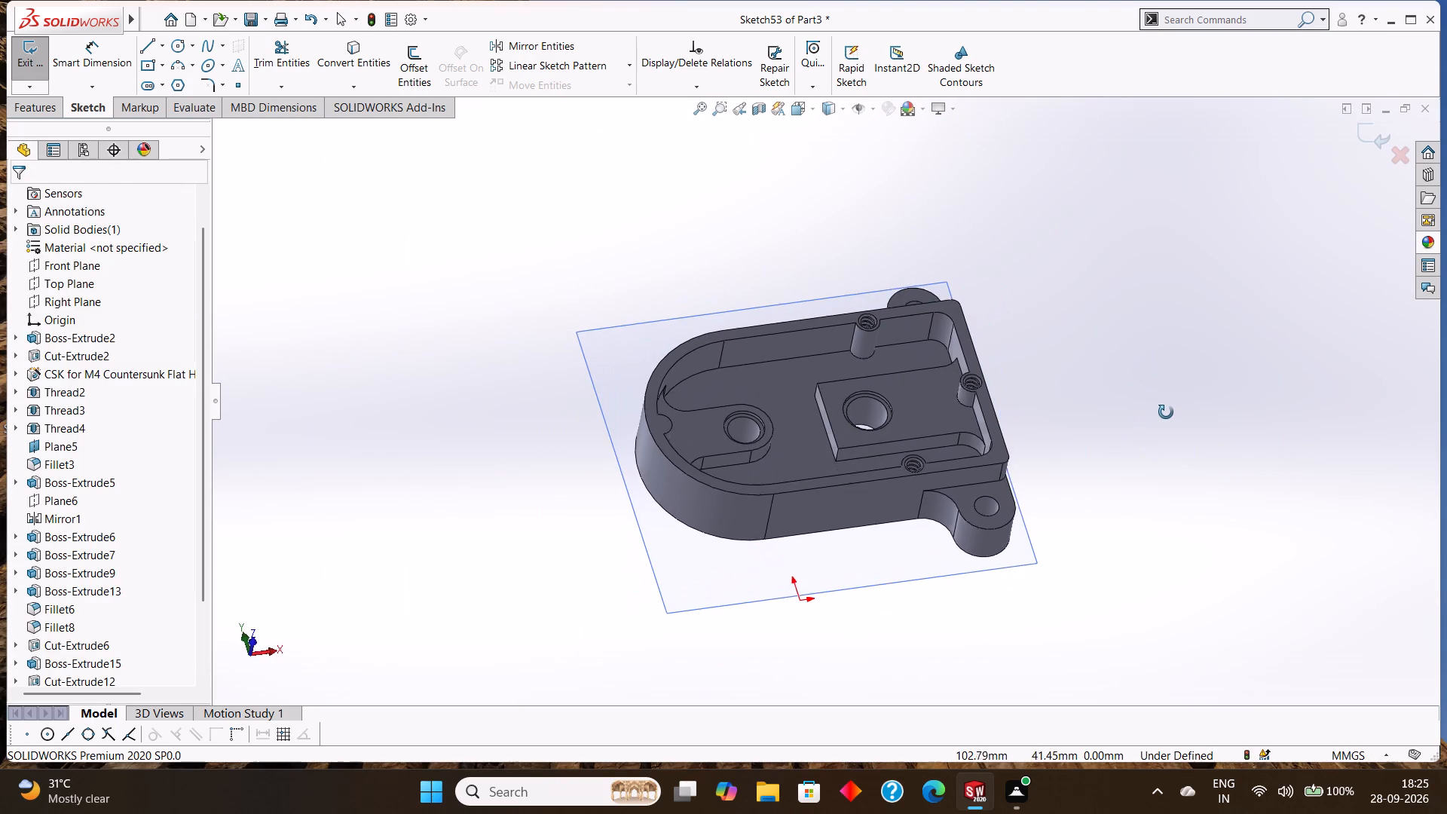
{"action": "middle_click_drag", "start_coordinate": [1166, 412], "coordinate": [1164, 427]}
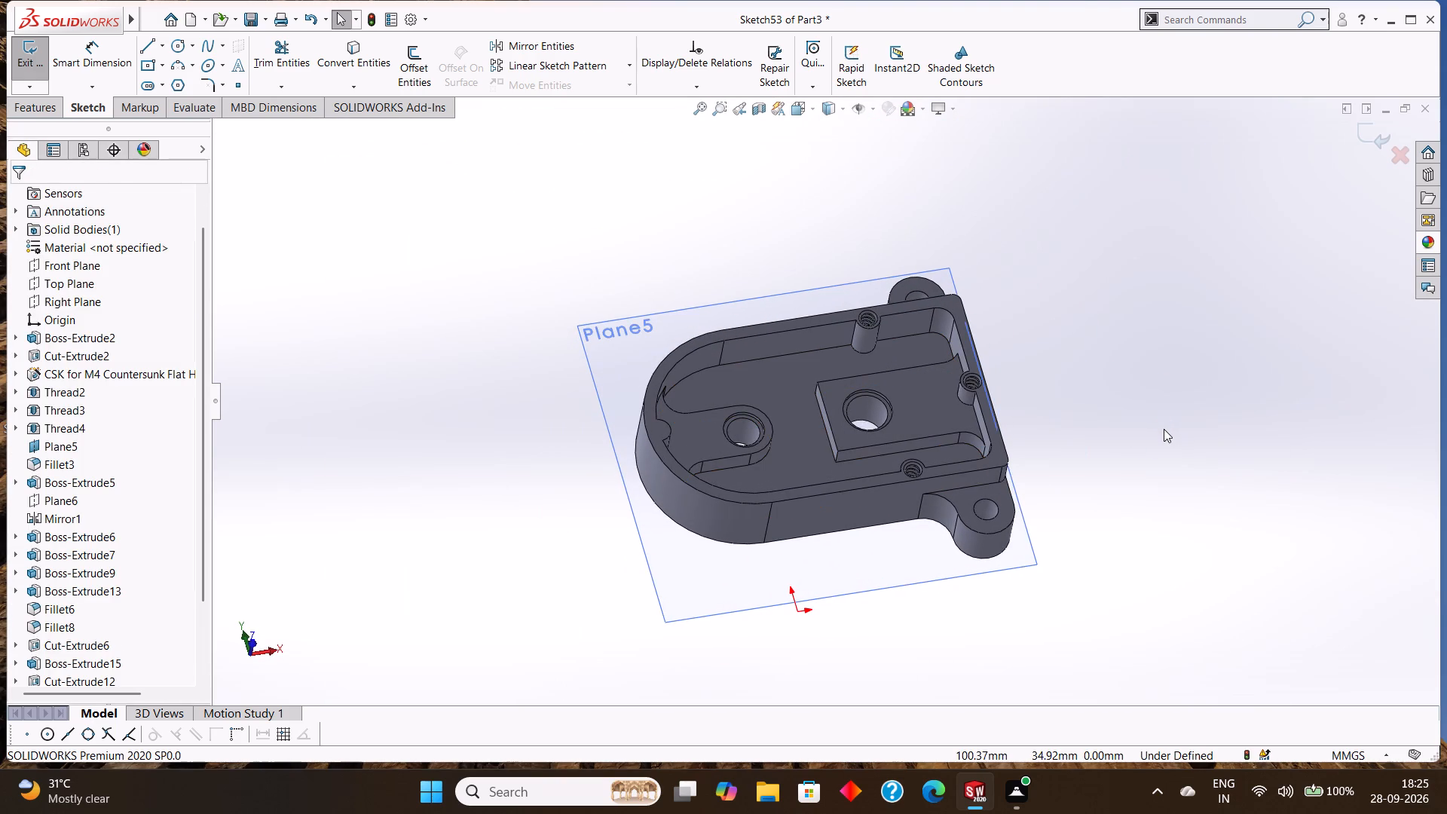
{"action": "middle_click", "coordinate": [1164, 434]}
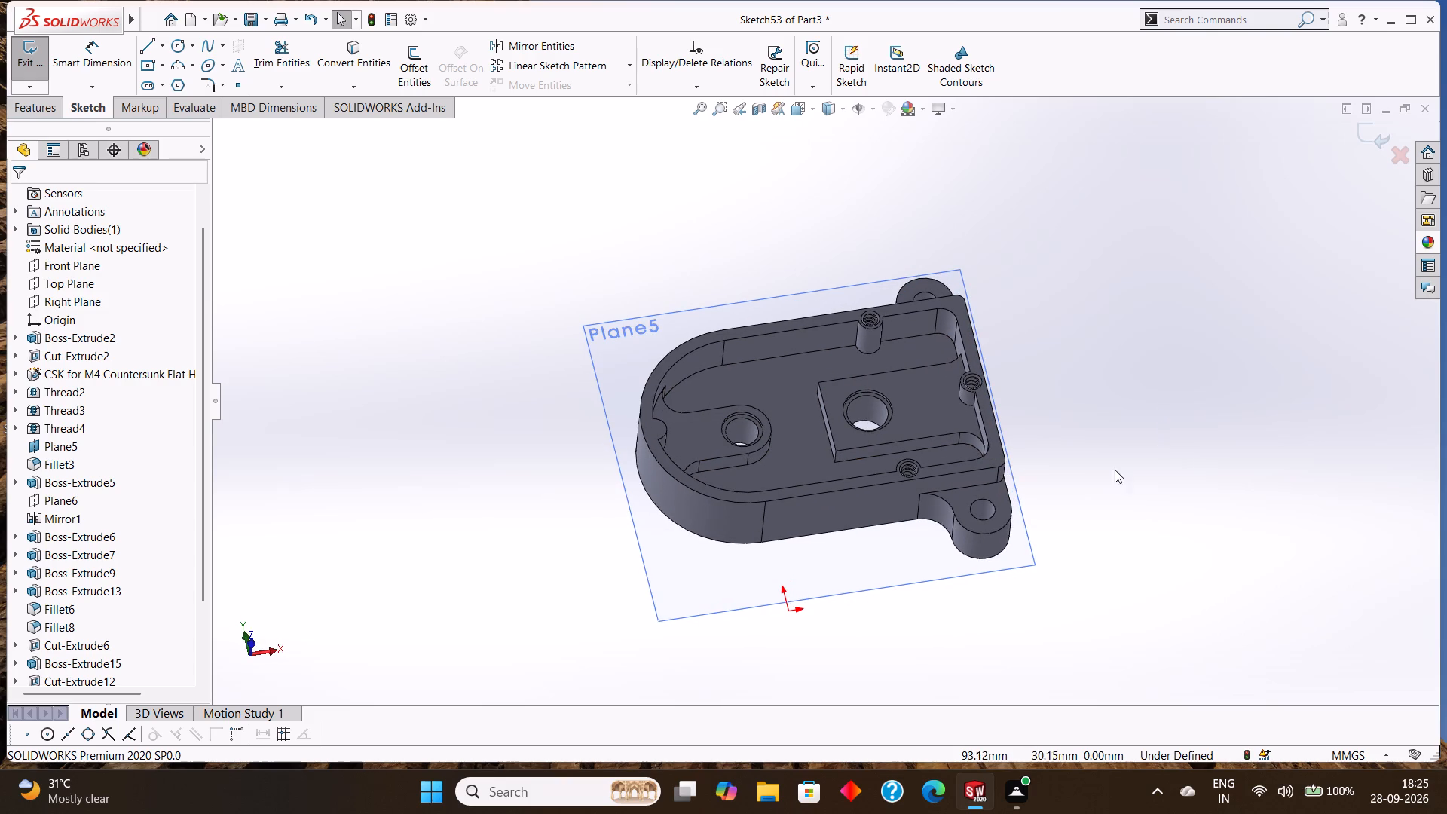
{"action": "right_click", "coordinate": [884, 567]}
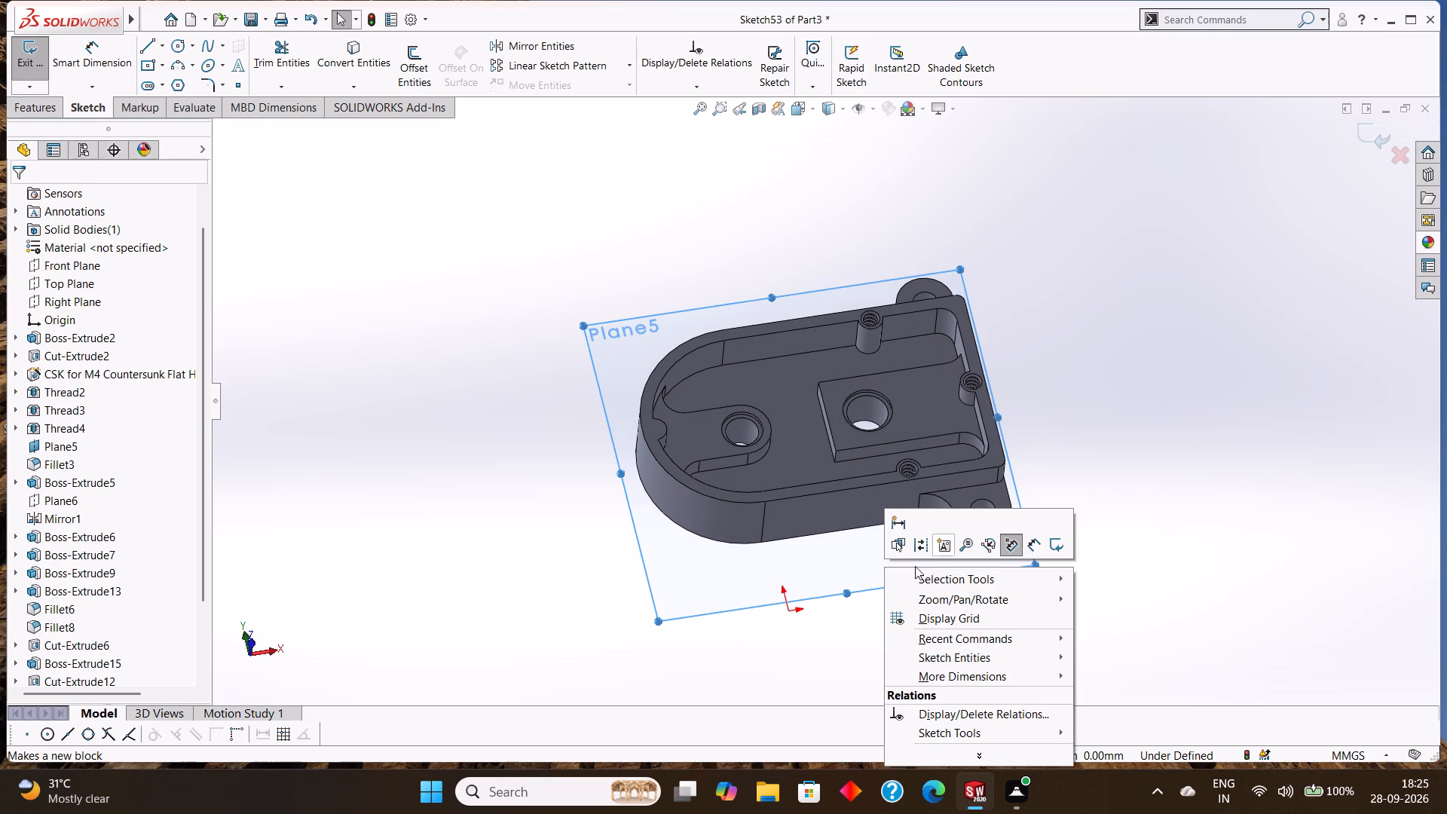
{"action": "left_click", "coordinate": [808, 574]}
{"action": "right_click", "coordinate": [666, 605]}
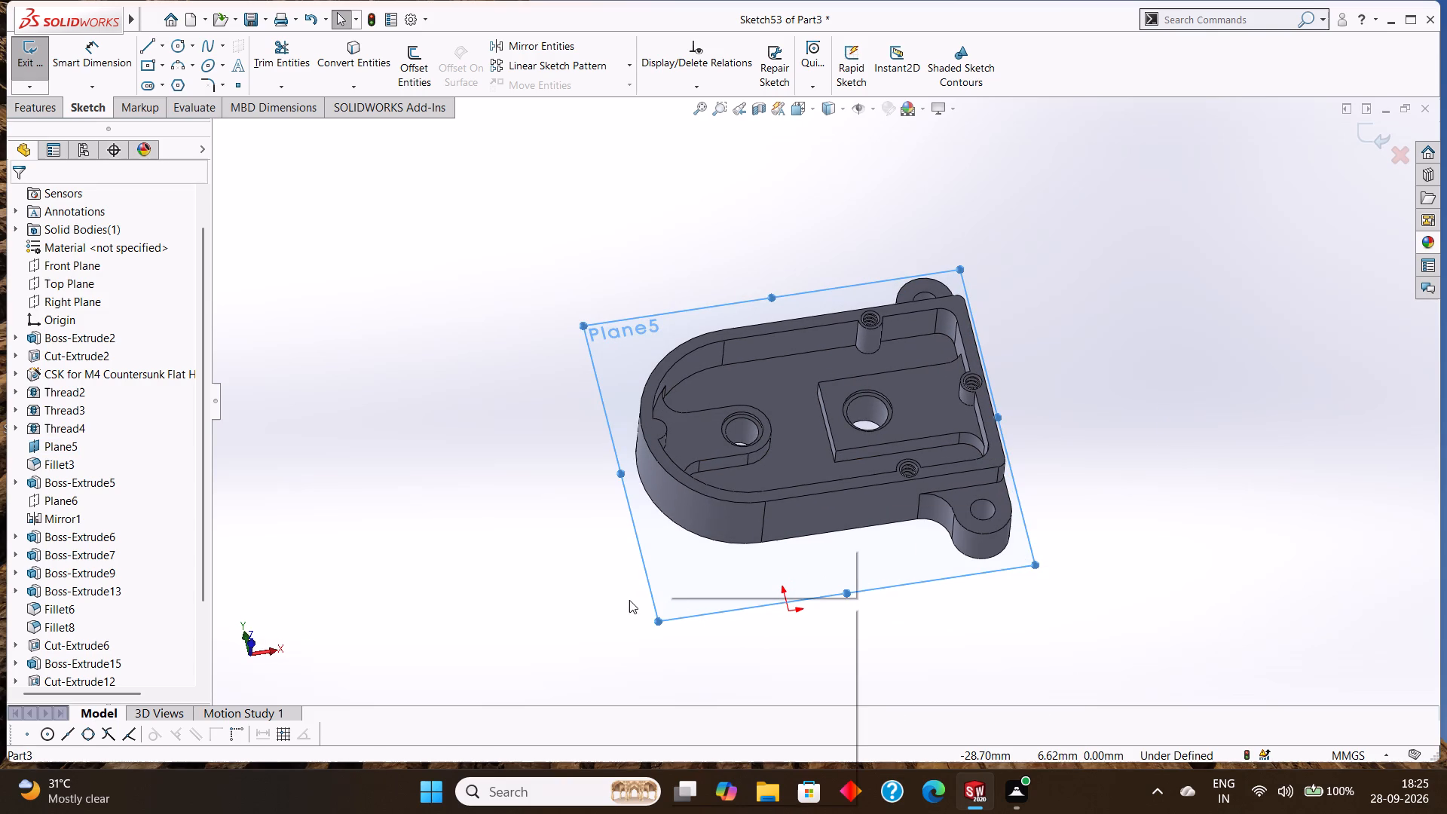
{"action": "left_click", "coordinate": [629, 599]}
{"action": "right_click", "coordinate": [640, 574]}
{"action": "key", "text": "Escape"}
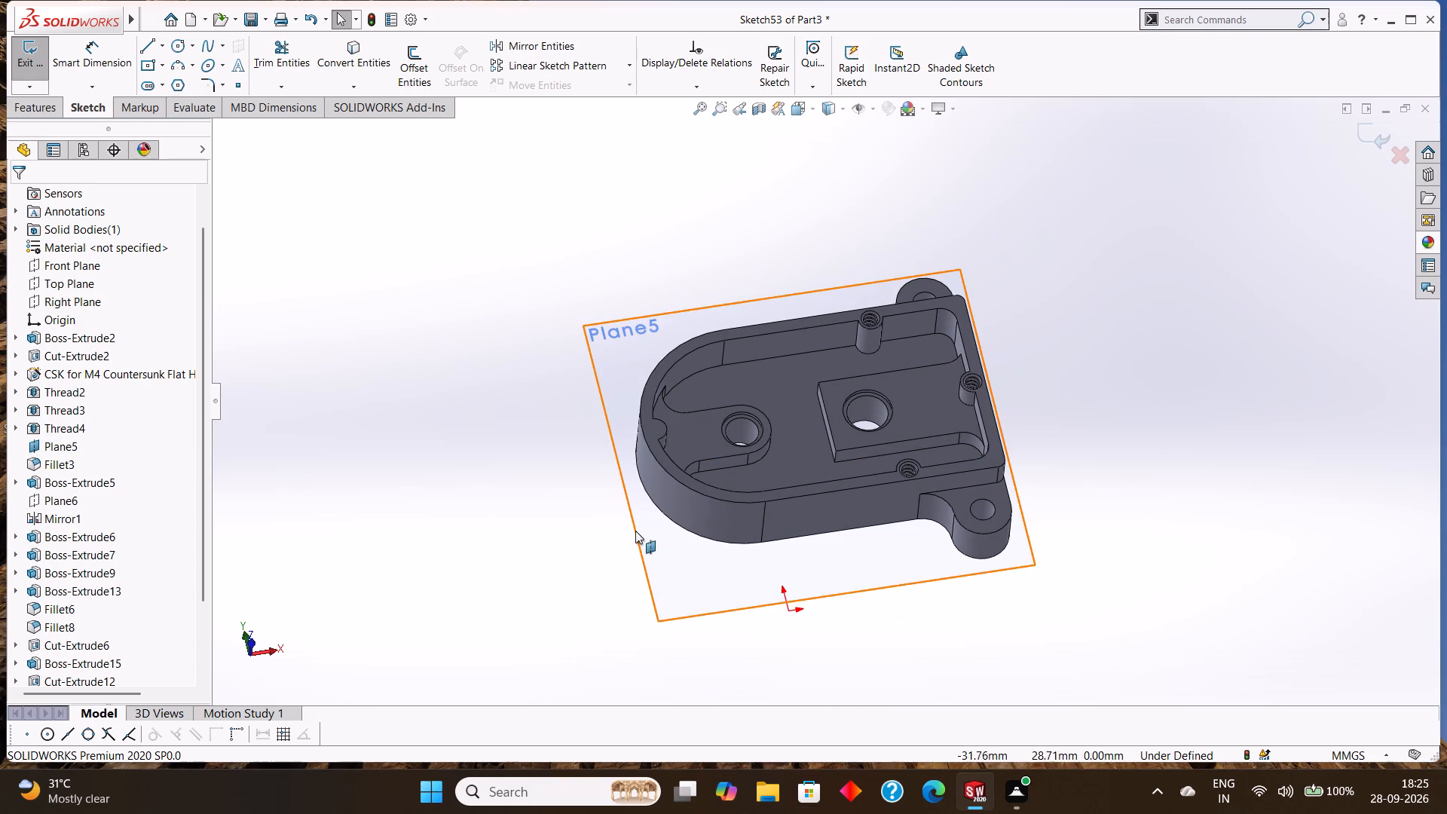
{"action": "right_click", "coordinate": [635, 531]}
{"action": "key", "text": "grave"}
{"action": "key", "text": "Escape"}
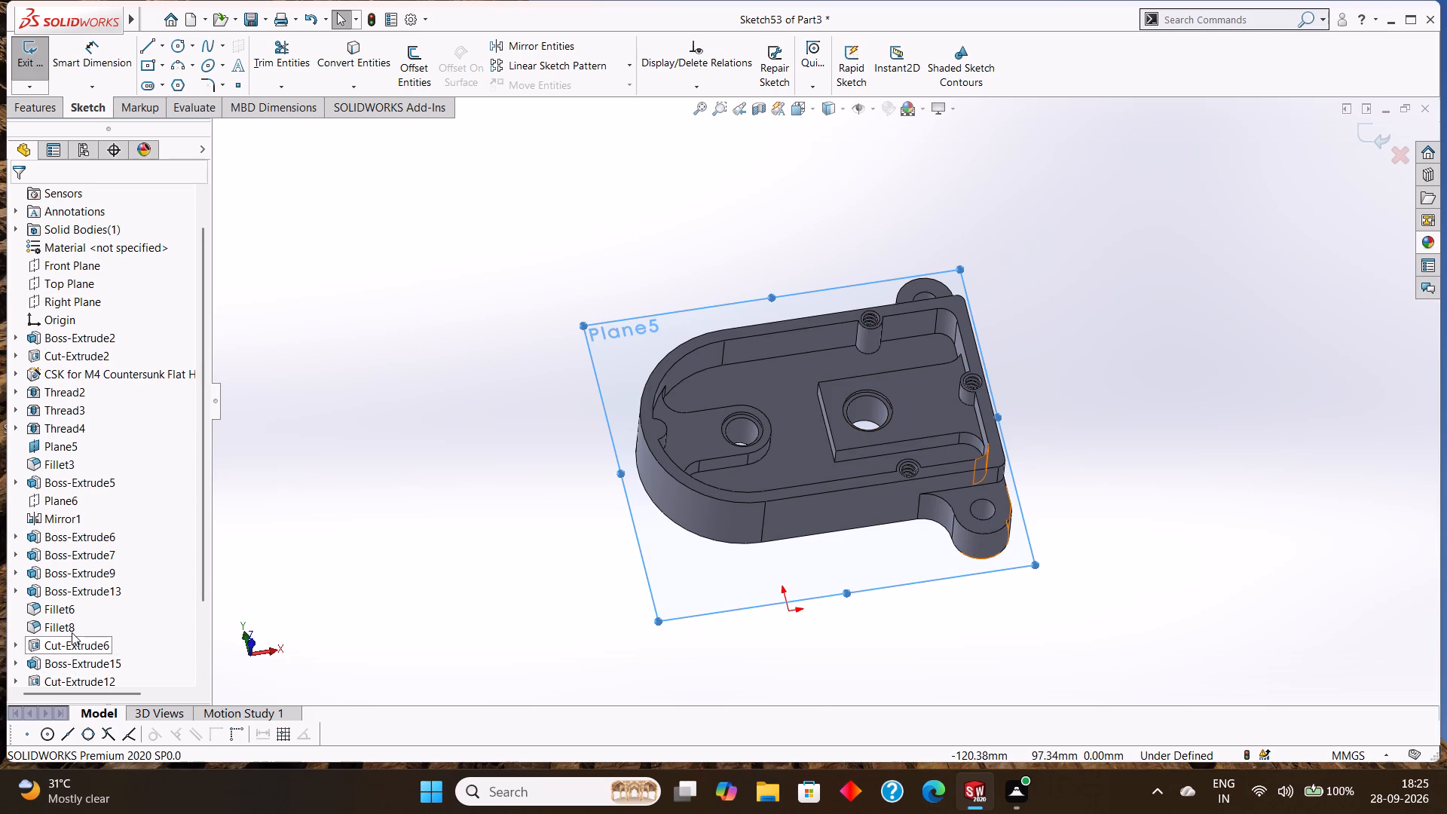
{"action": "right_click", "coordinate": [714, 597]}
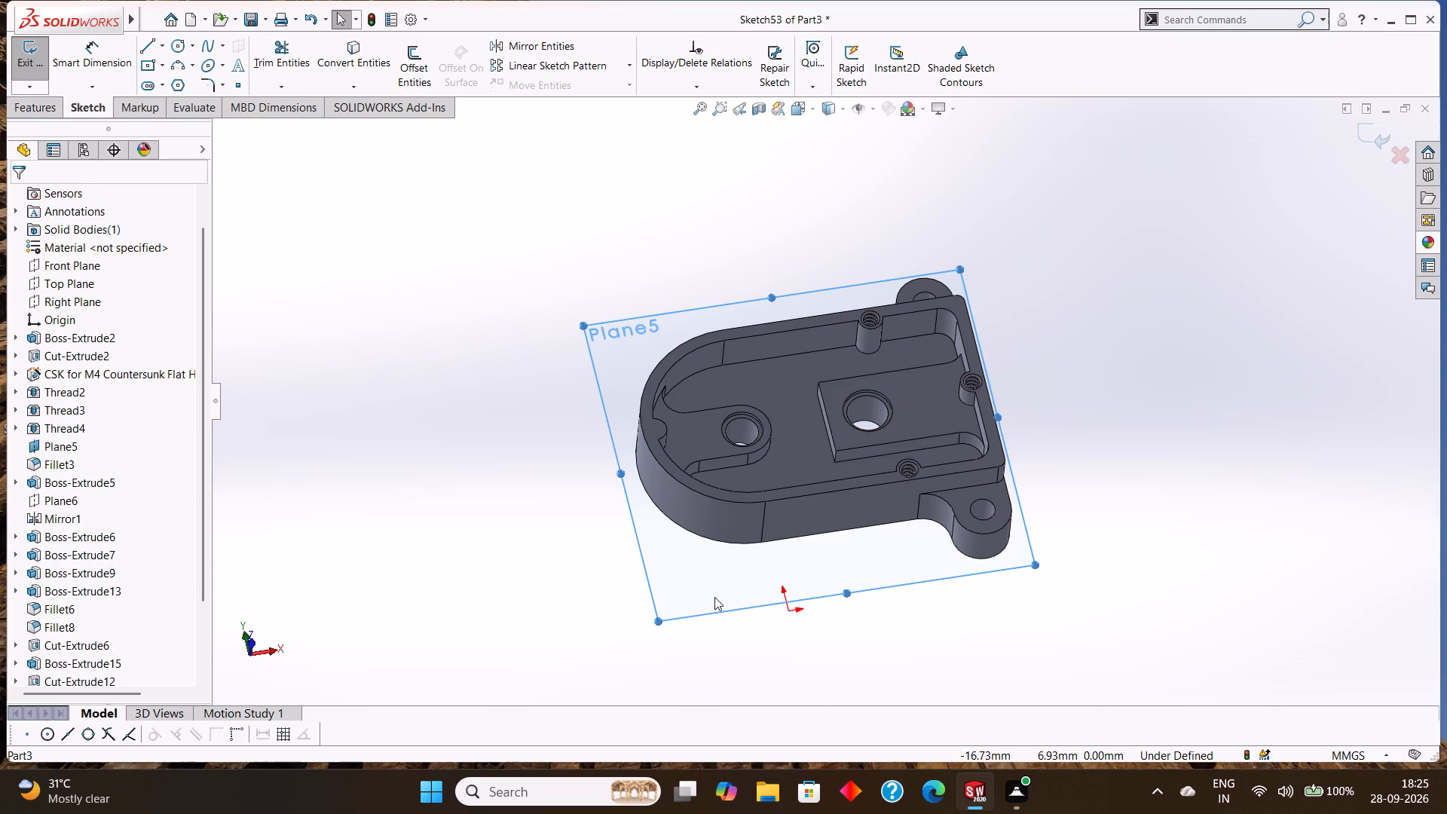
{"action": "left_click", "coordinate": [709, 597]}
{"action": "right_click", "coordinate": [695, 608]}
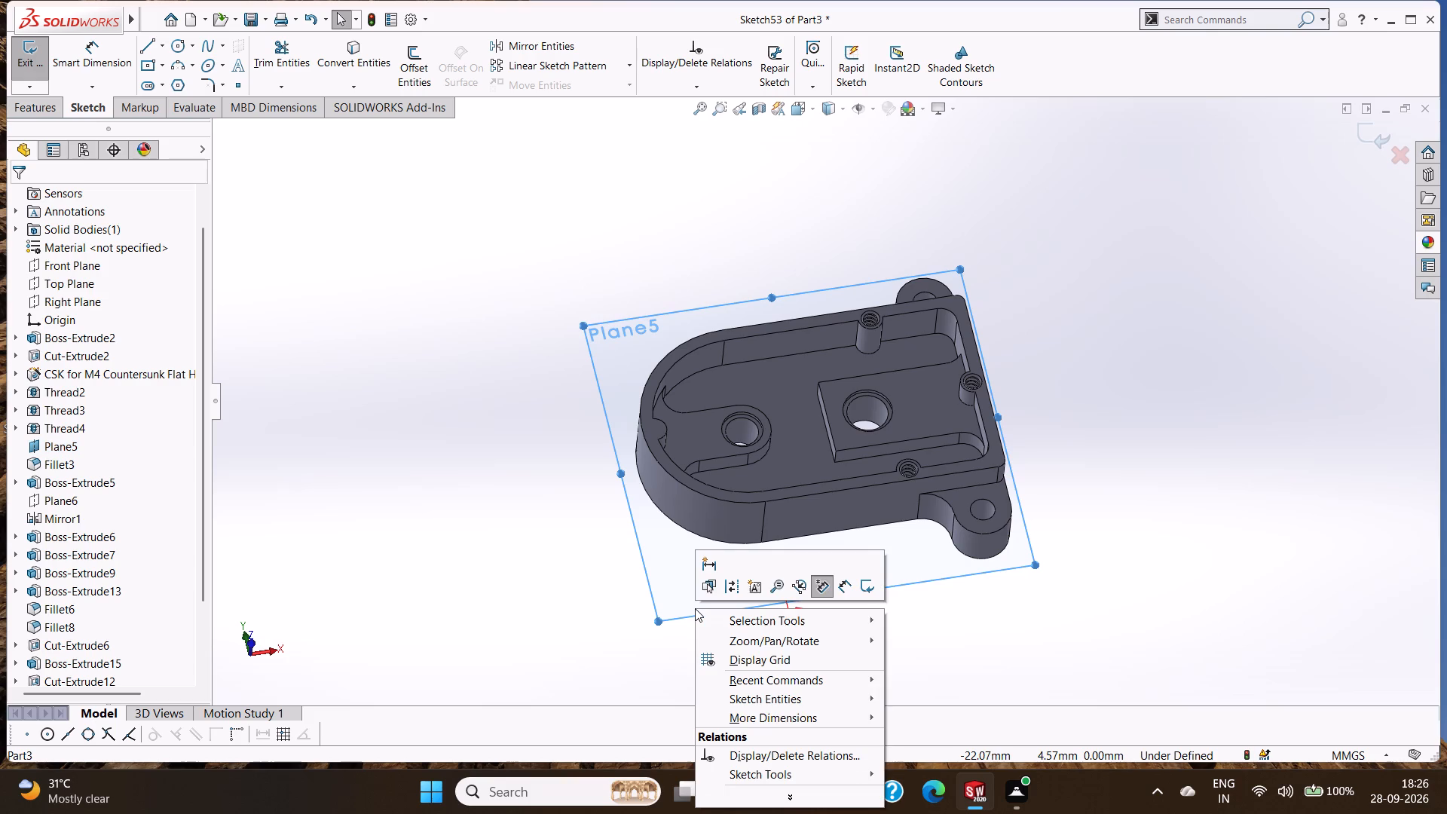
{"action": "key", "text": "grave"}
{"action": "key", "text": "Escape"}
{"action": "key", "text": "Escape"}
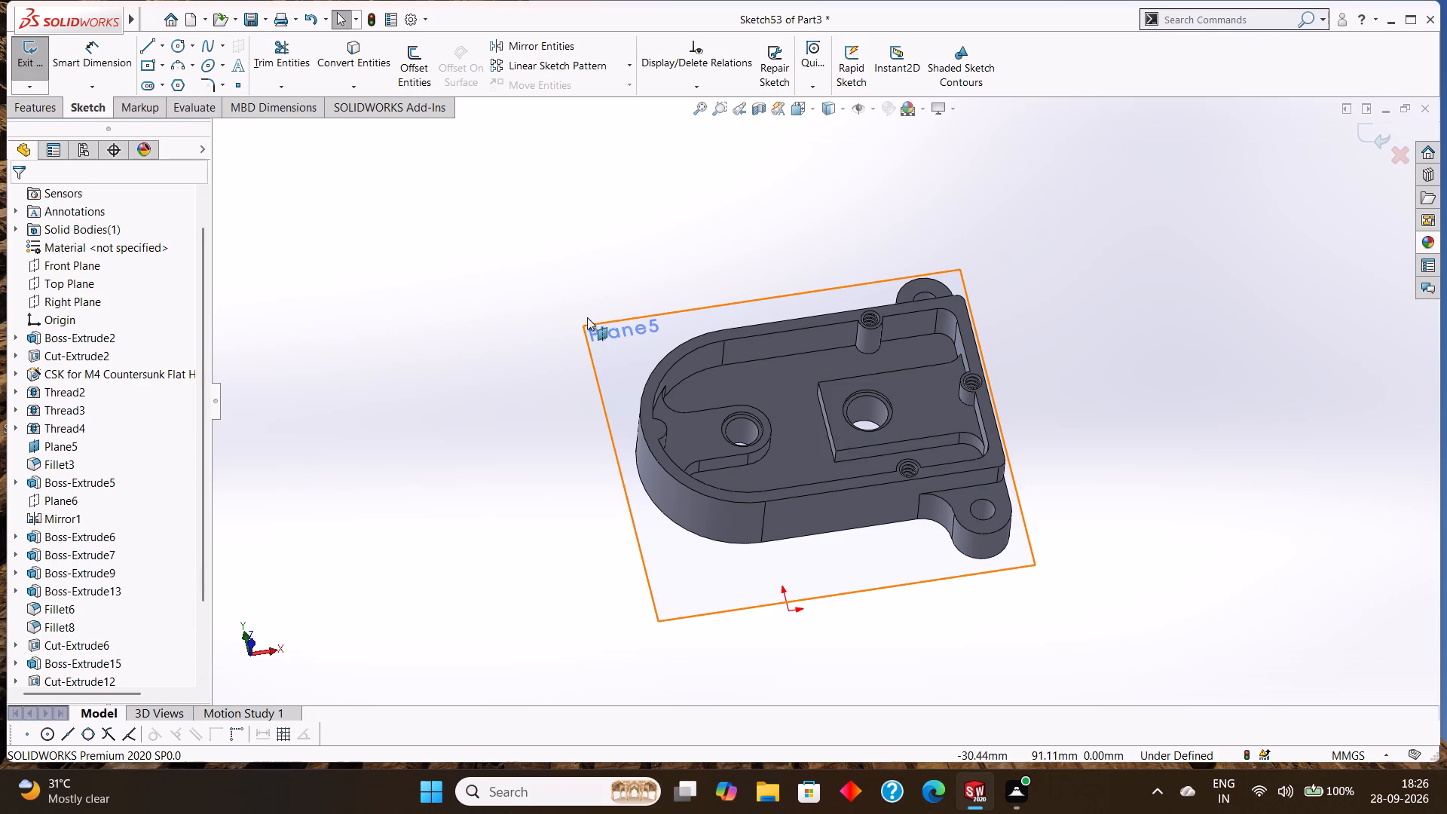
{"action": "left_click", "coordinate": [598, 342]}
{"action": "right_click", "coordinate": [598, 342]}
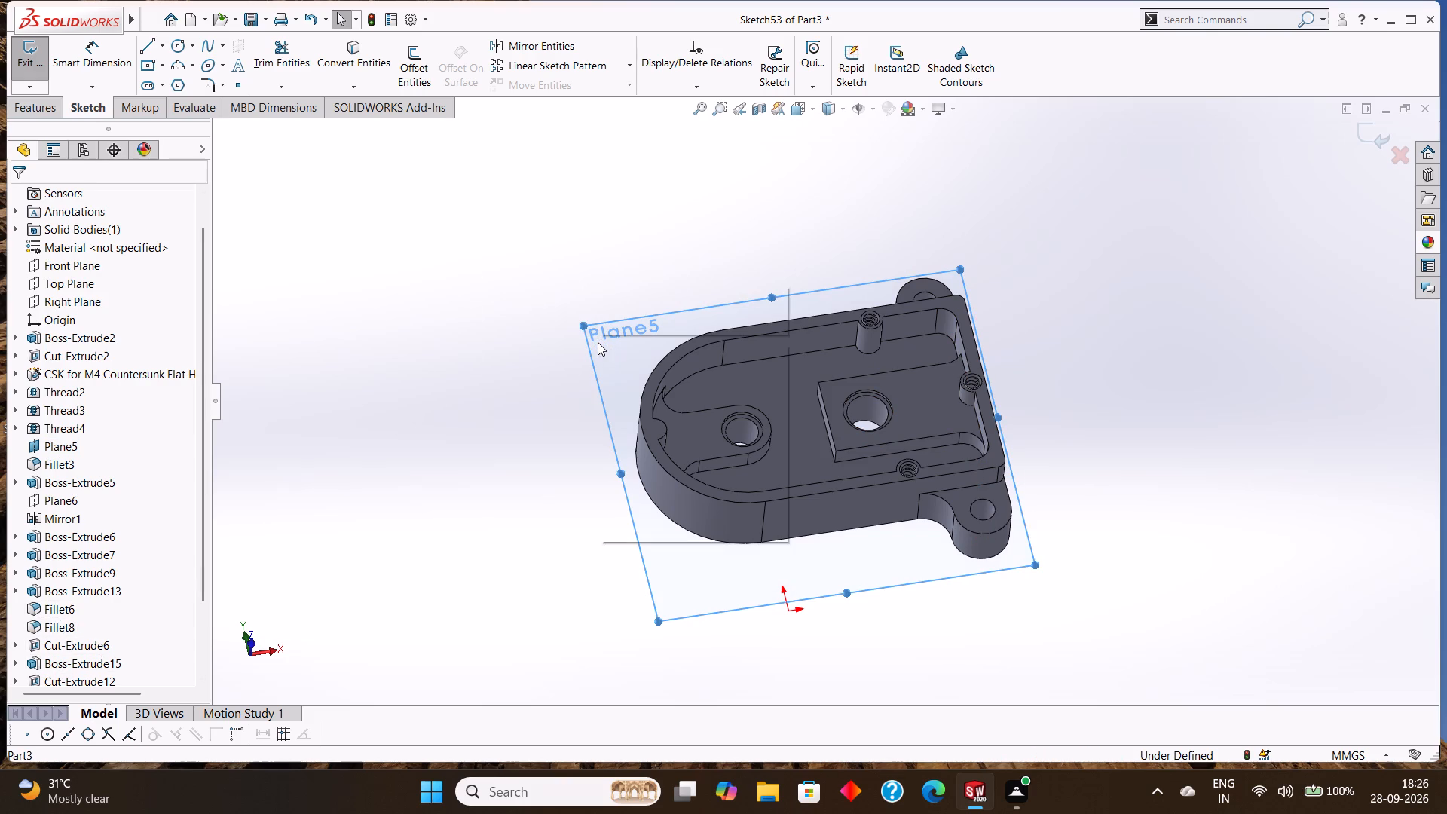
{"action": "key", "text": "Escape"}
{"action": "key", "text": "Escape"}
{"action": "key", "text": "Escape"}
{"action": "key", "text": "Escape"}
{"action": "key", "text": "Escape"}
Exit the empty sketch and hide Plane5.
{"action": "left_click", "coordinate": [32, 69]}
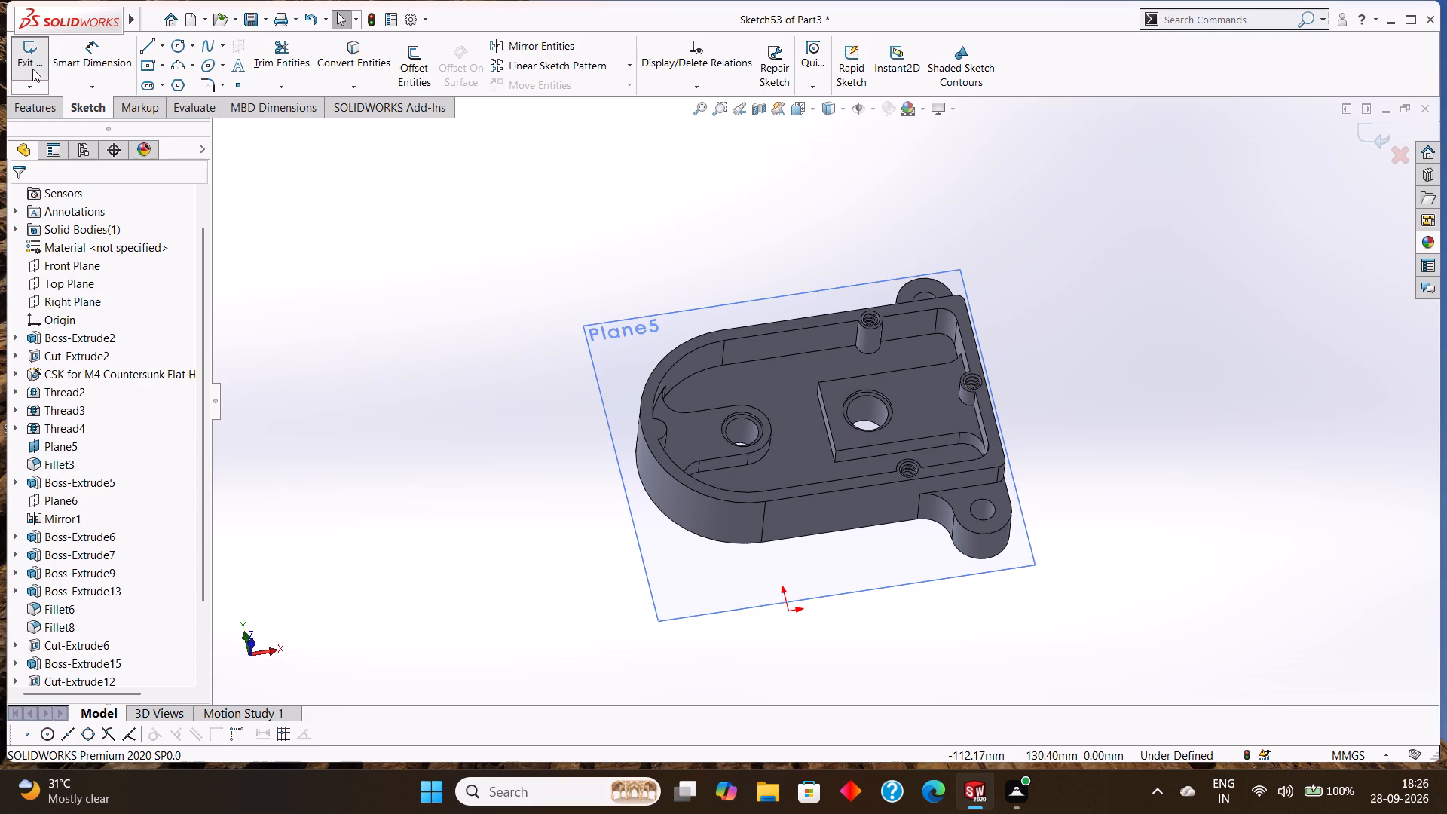
{"action": "right_click", "coordinate": [613, 326]}
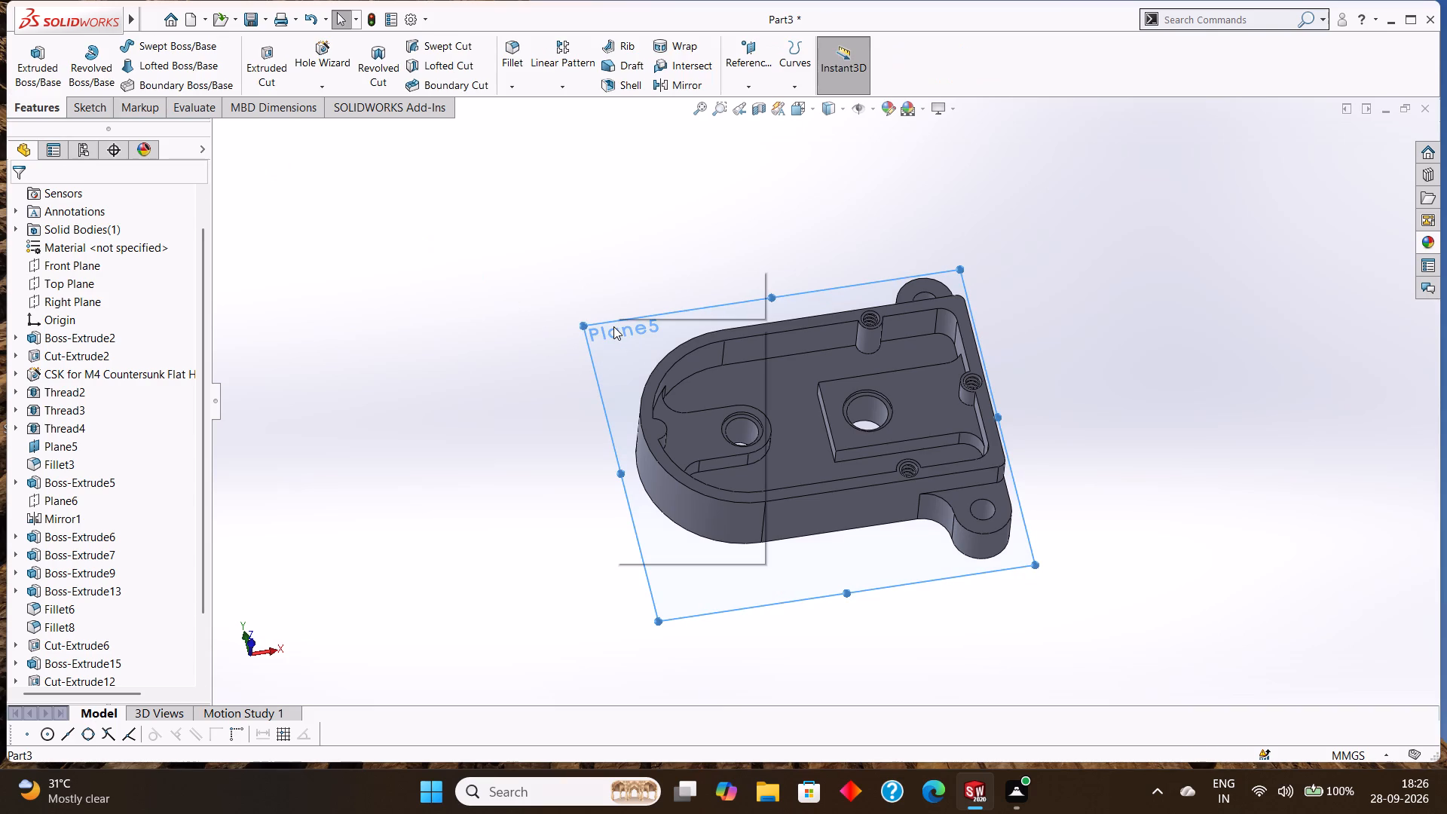
{"action": "left_click", "coordinate": [671, 304]}
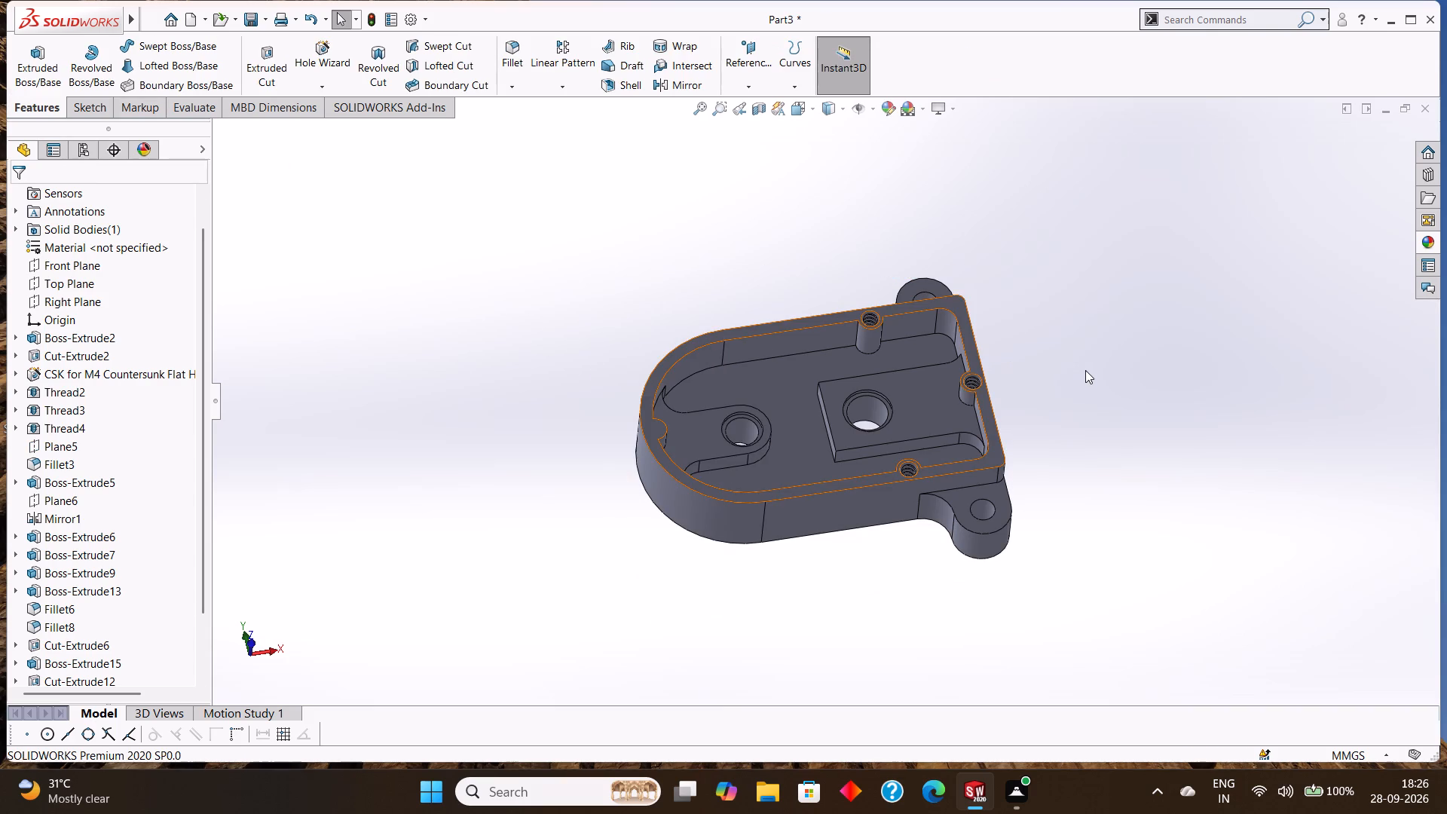
{"action": "middle_click", "coordinate": [1110, 366]}
{"action": "scroll", "coordinate": [1110, 366], "scroll_direction": "up", "scroll_amount": 1}
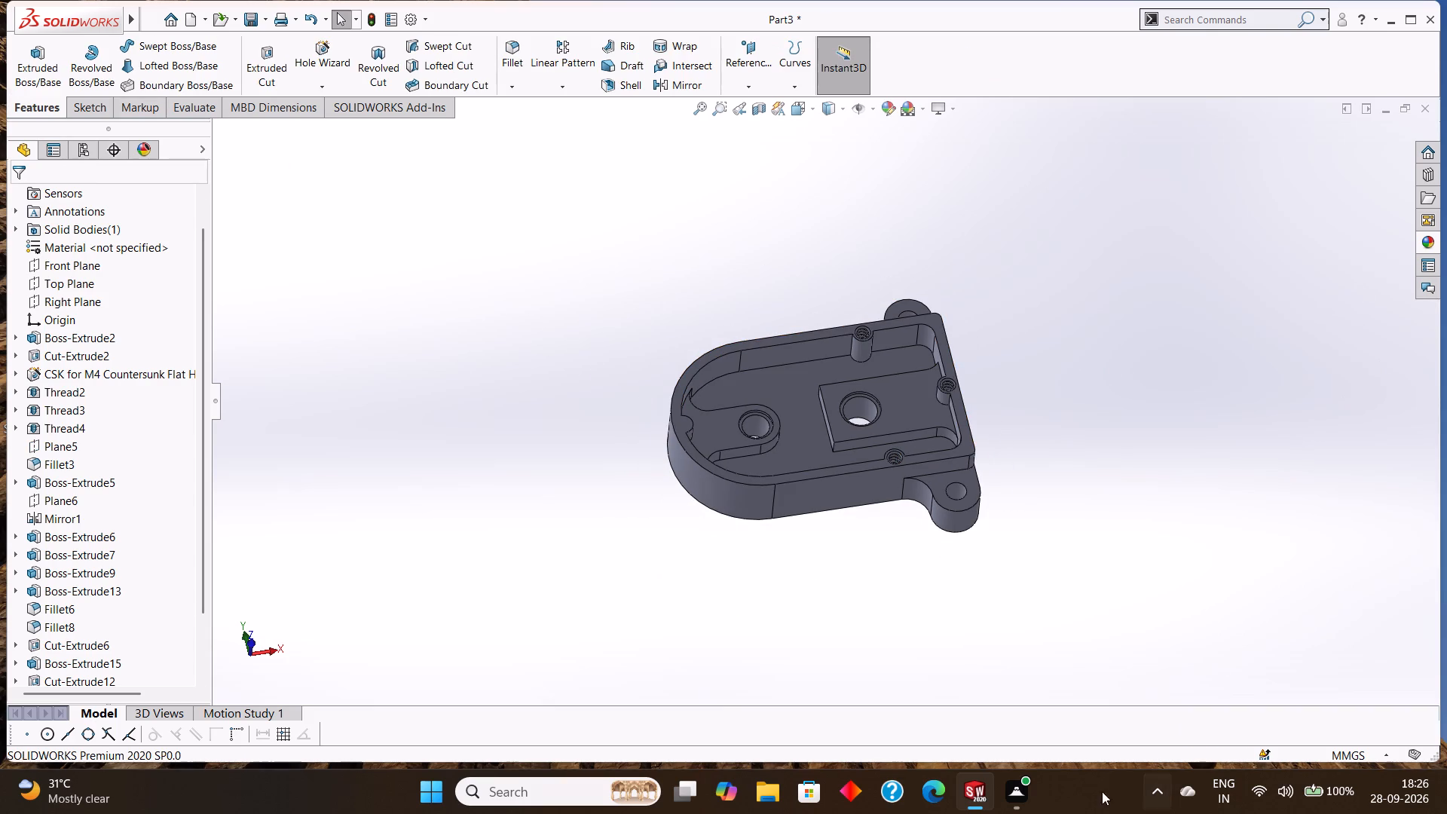
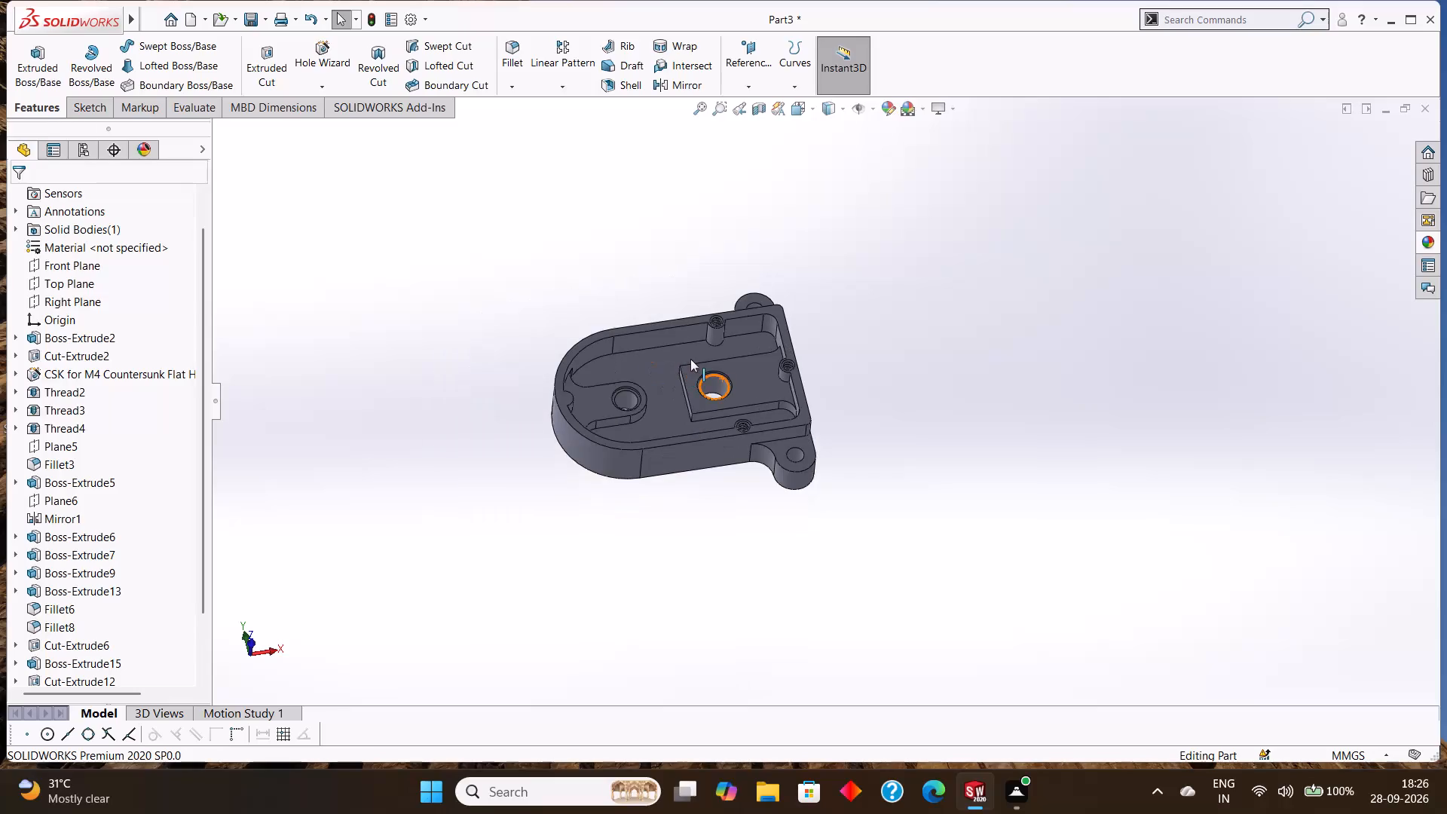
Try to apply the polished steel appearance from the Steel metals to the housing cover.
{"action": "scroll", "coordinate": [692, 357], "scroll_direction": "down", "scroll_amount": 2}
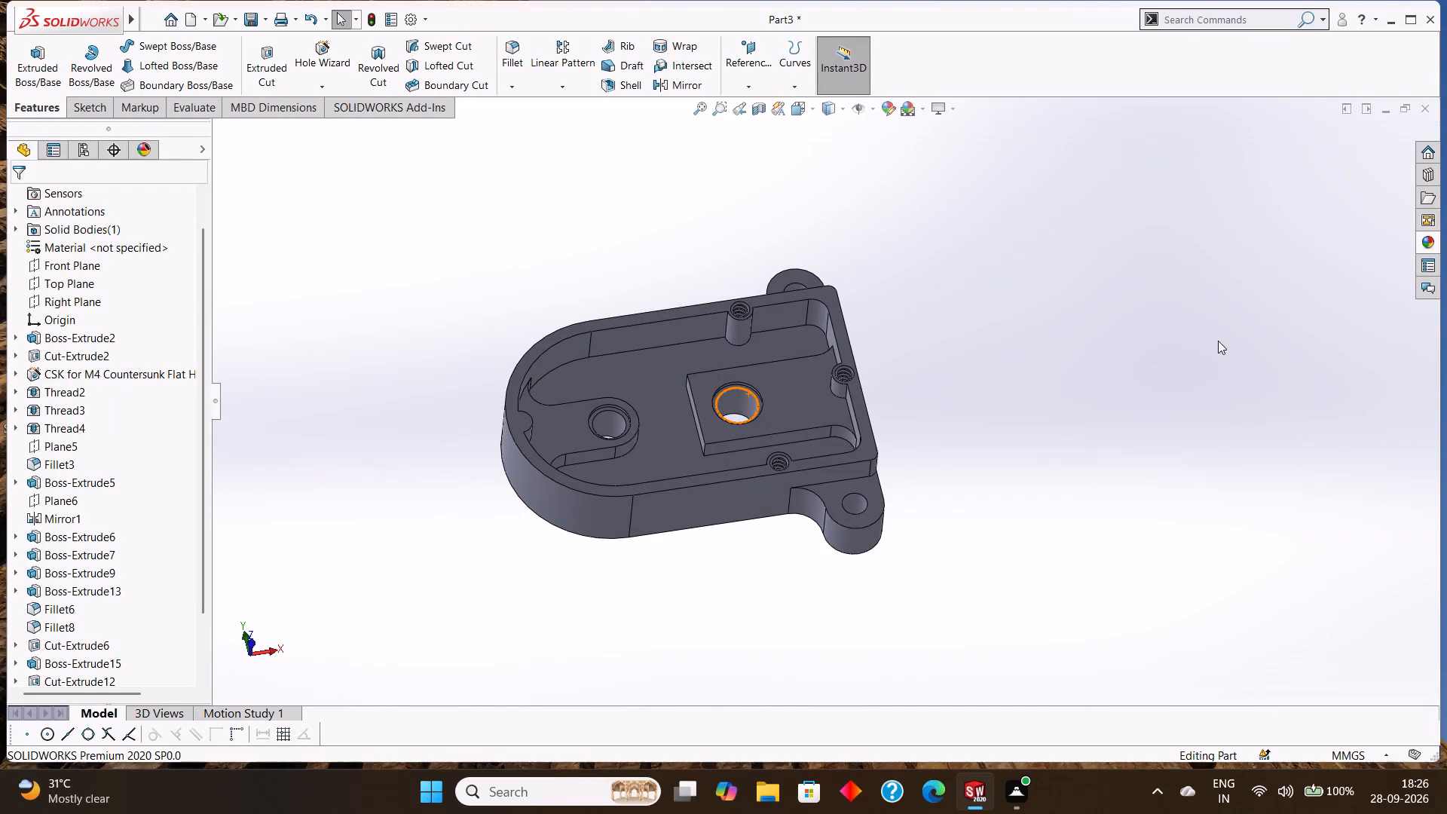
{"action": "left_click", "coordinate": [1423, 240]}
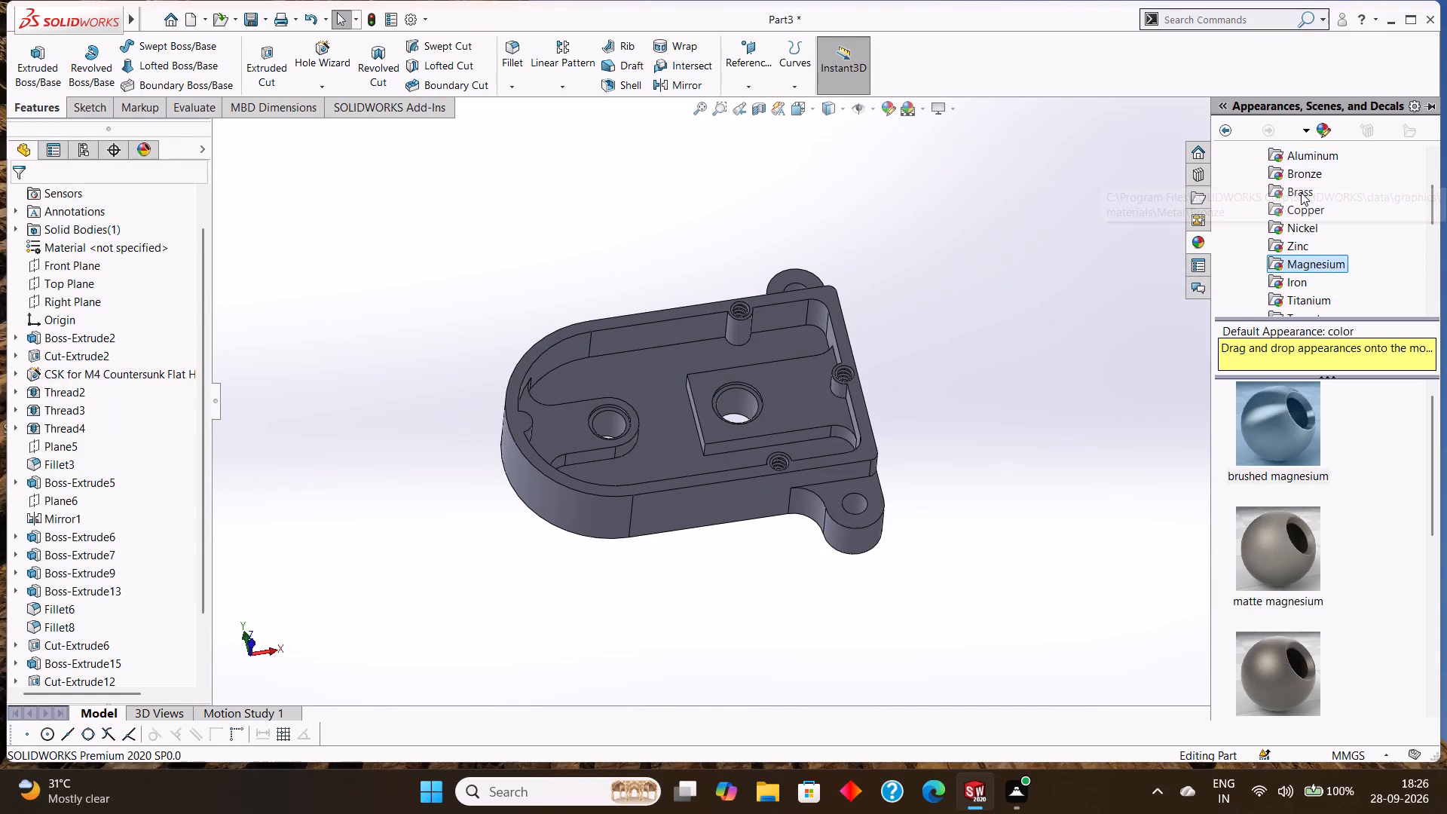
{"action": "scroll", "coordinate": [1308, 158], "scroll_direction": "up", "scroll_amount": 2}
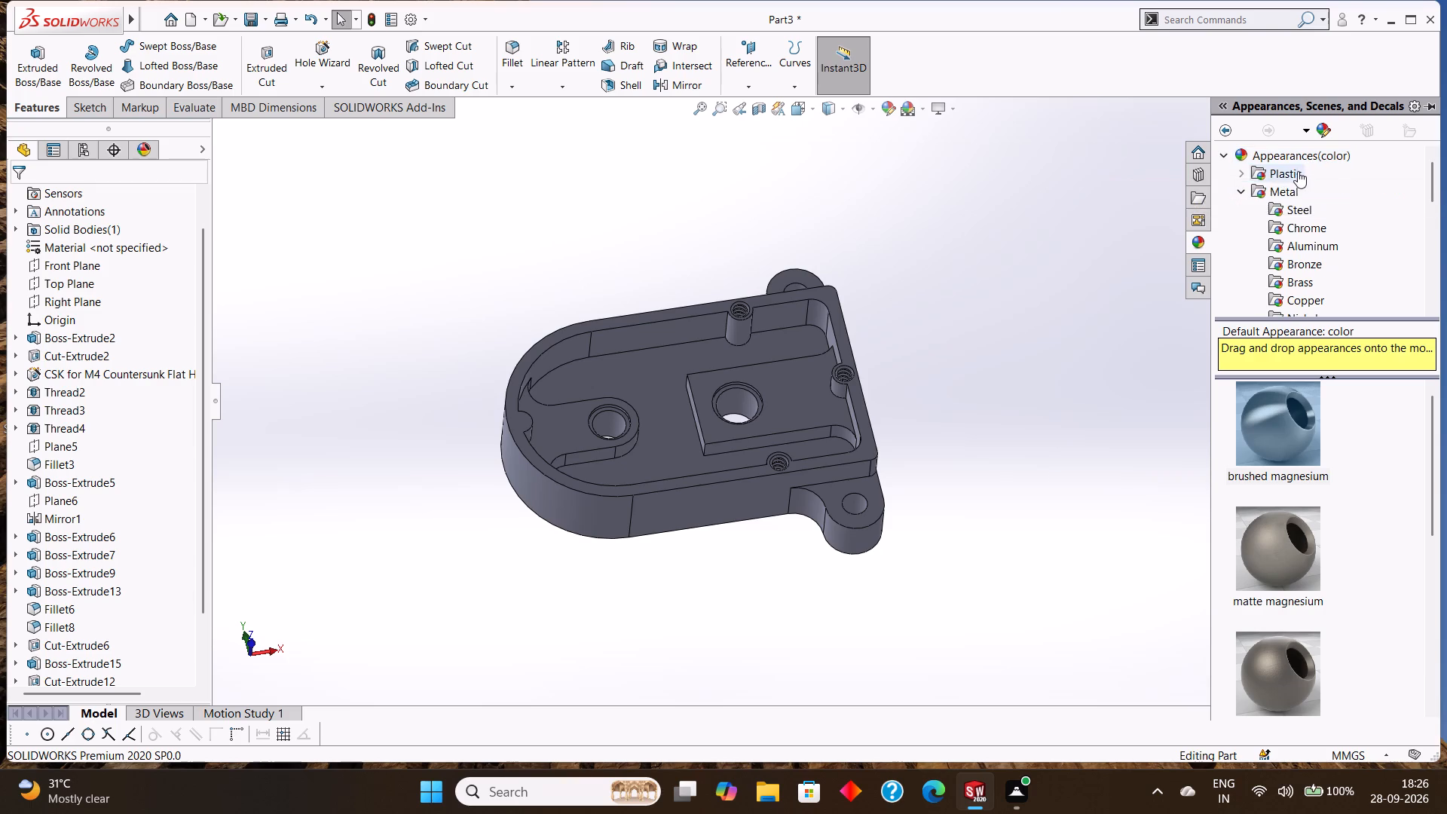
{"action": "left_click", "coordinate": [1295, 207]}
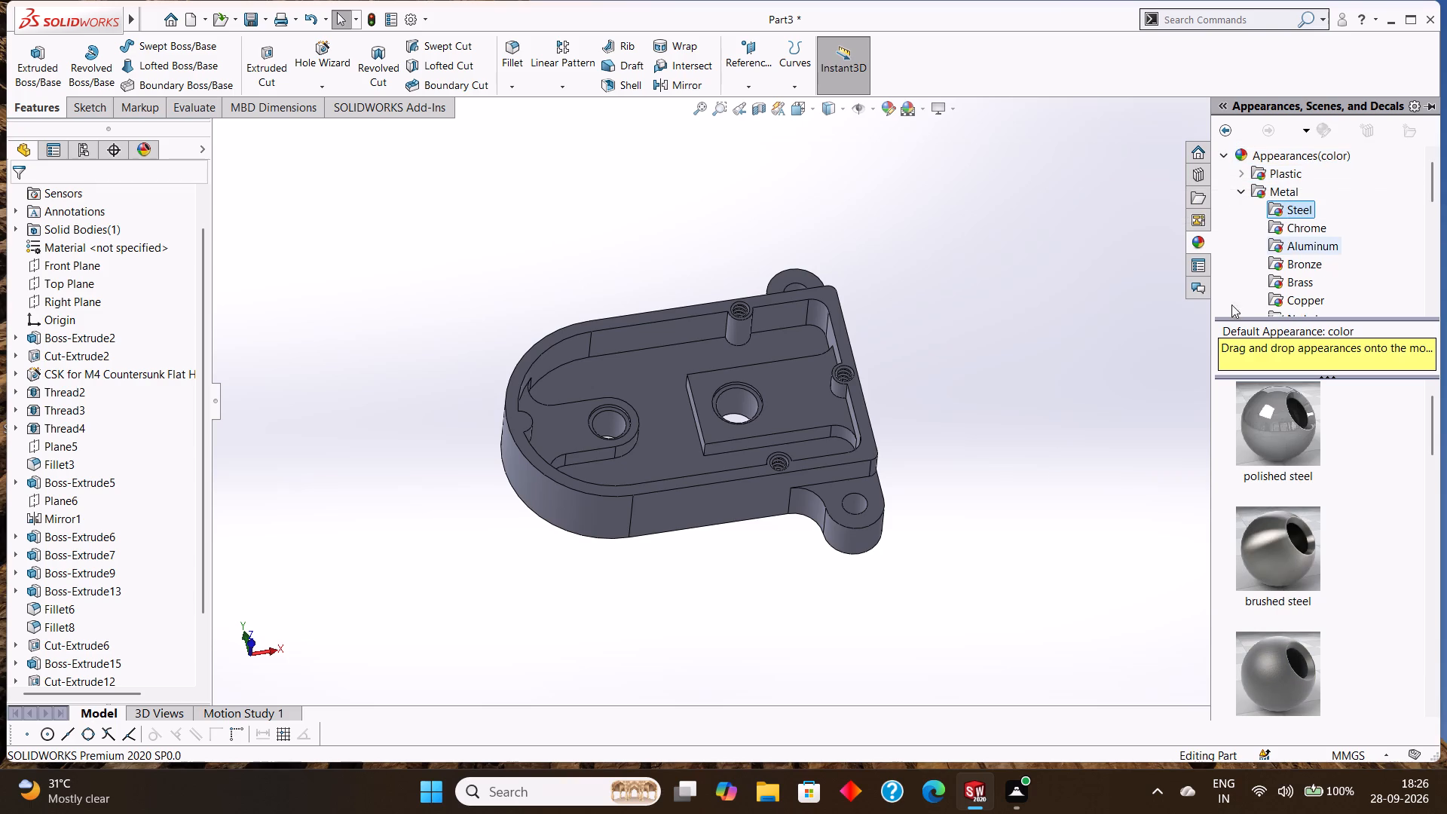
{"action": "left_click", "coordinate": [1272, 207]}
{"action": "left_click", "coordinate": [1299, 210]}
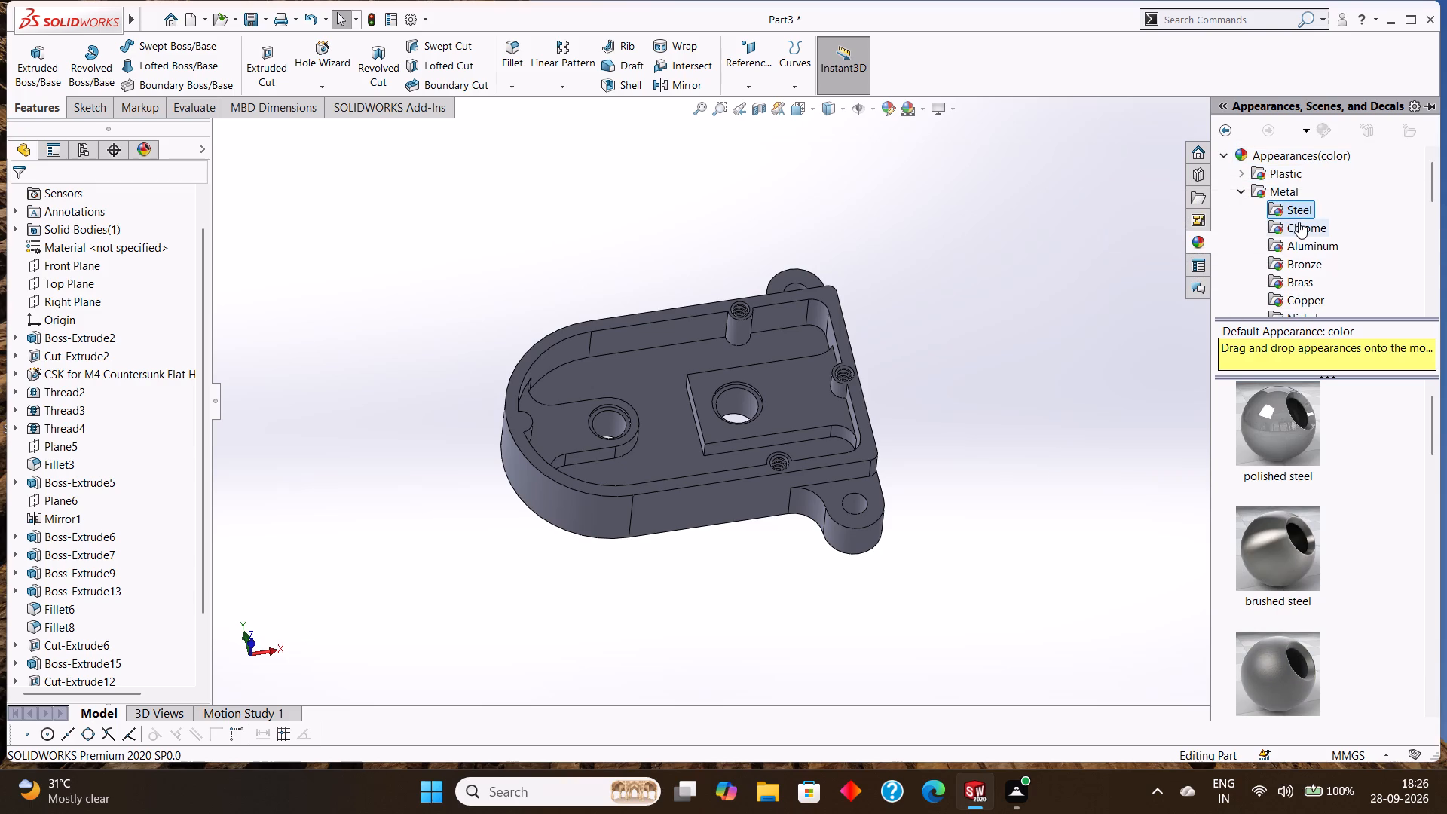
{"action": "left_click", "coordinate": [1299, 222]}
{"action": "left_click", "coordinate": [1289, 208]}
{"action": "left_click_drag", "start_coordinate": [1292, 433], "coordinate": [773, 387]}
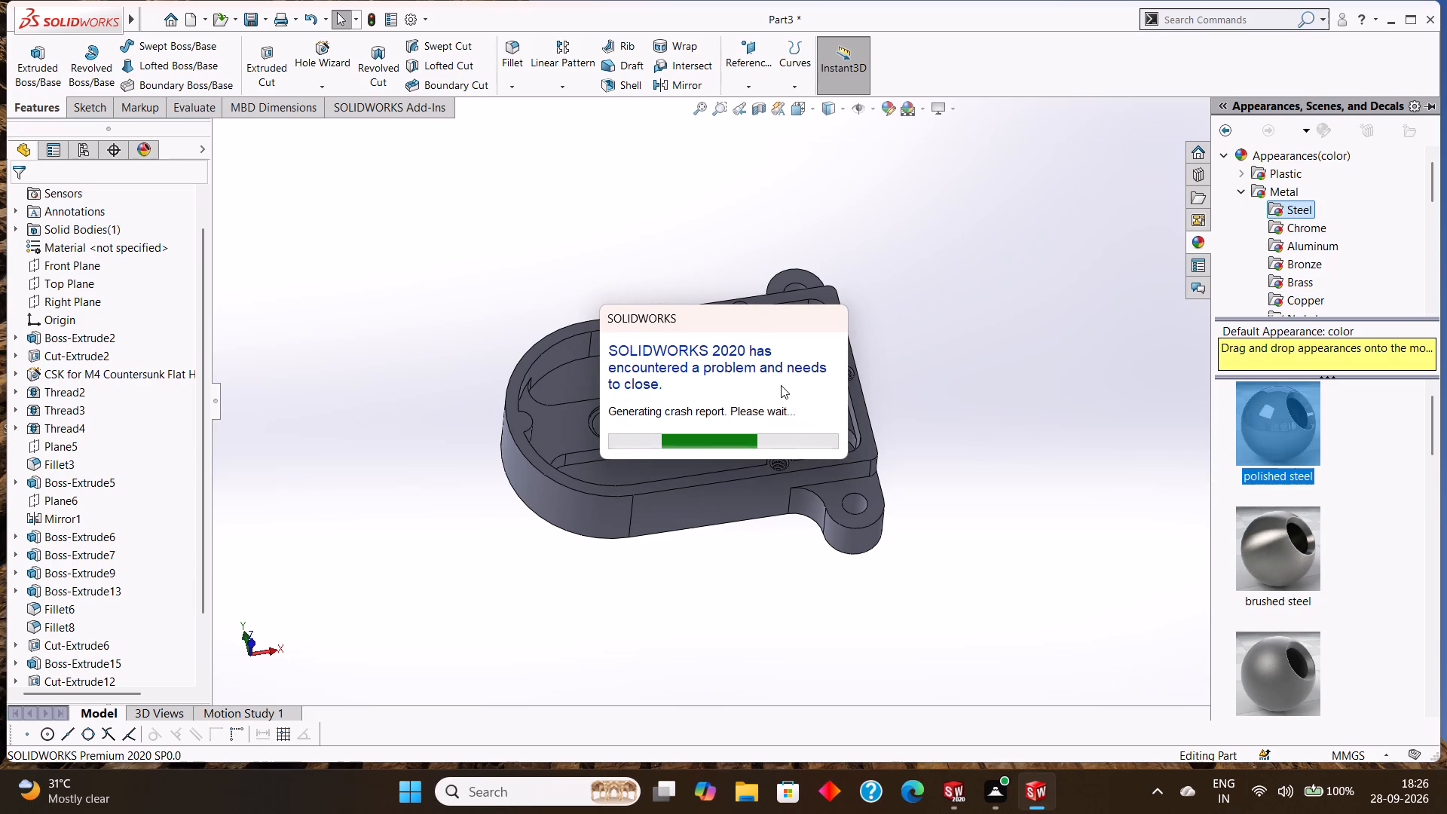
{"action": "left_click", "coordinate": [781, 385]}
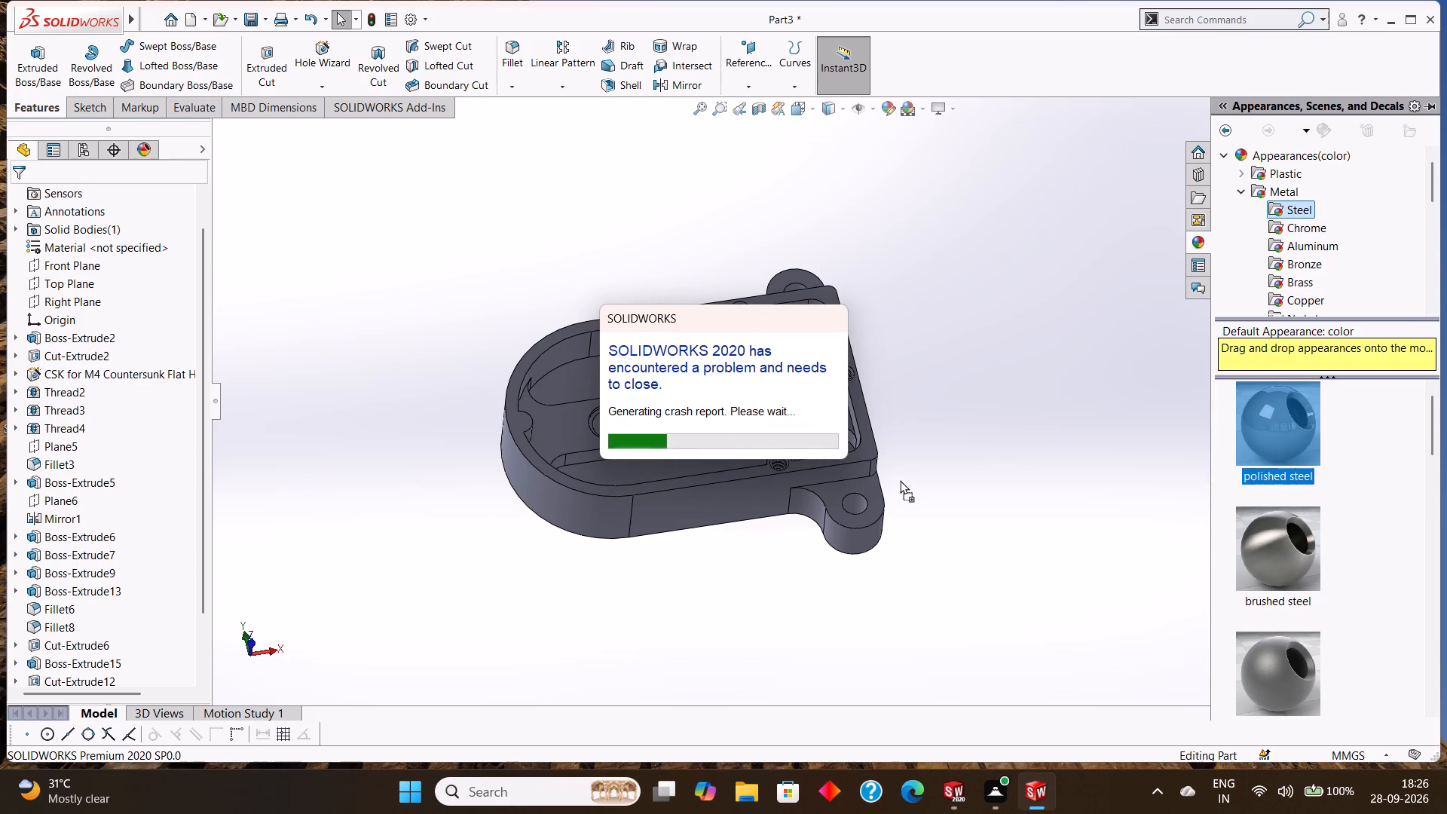
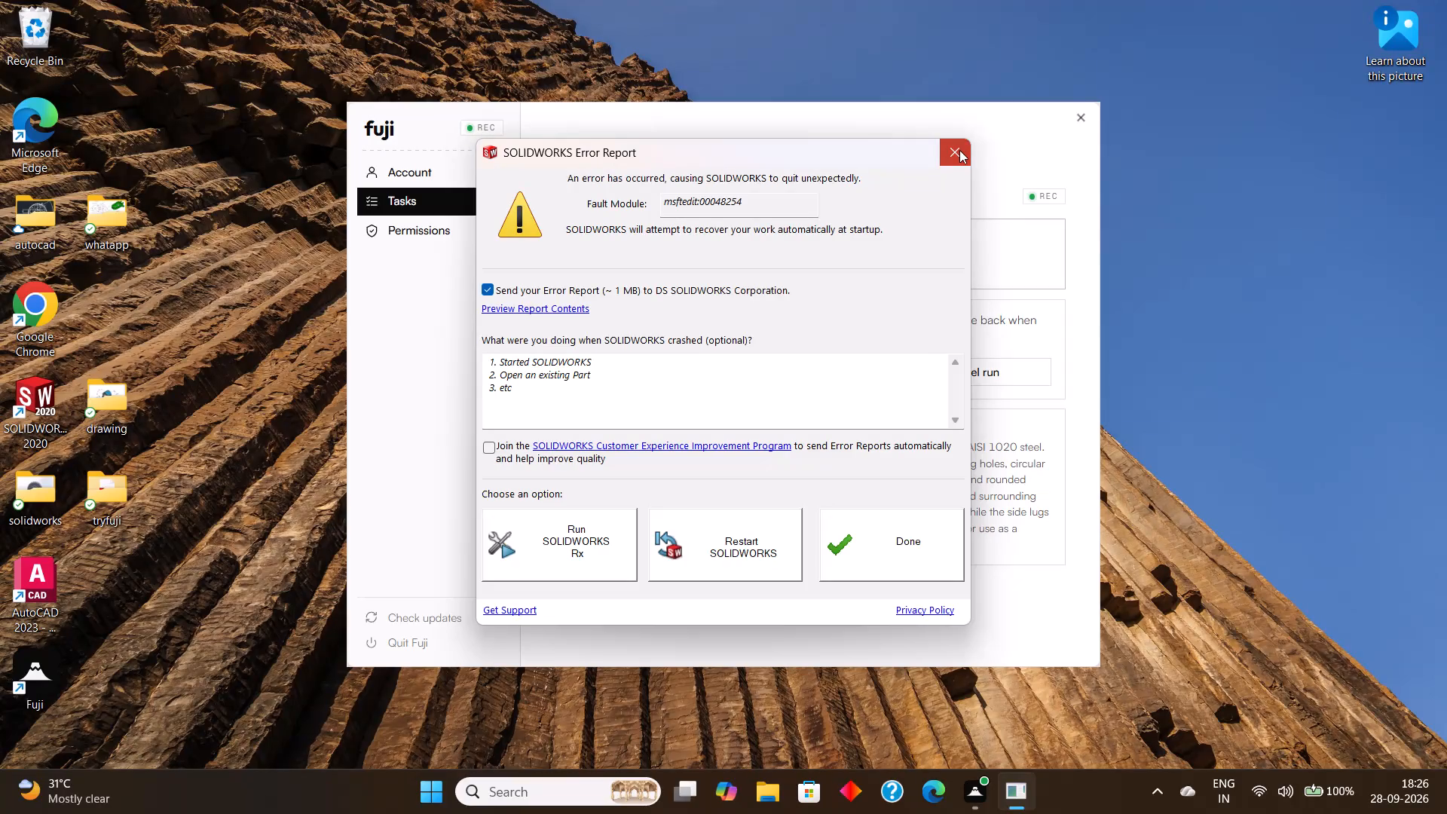
Dismiss the SOLIDWORKS error report without restarting the program, leaving the option to send the report enabled.
{"action": "left_click", "coordinate": [950, 155]}
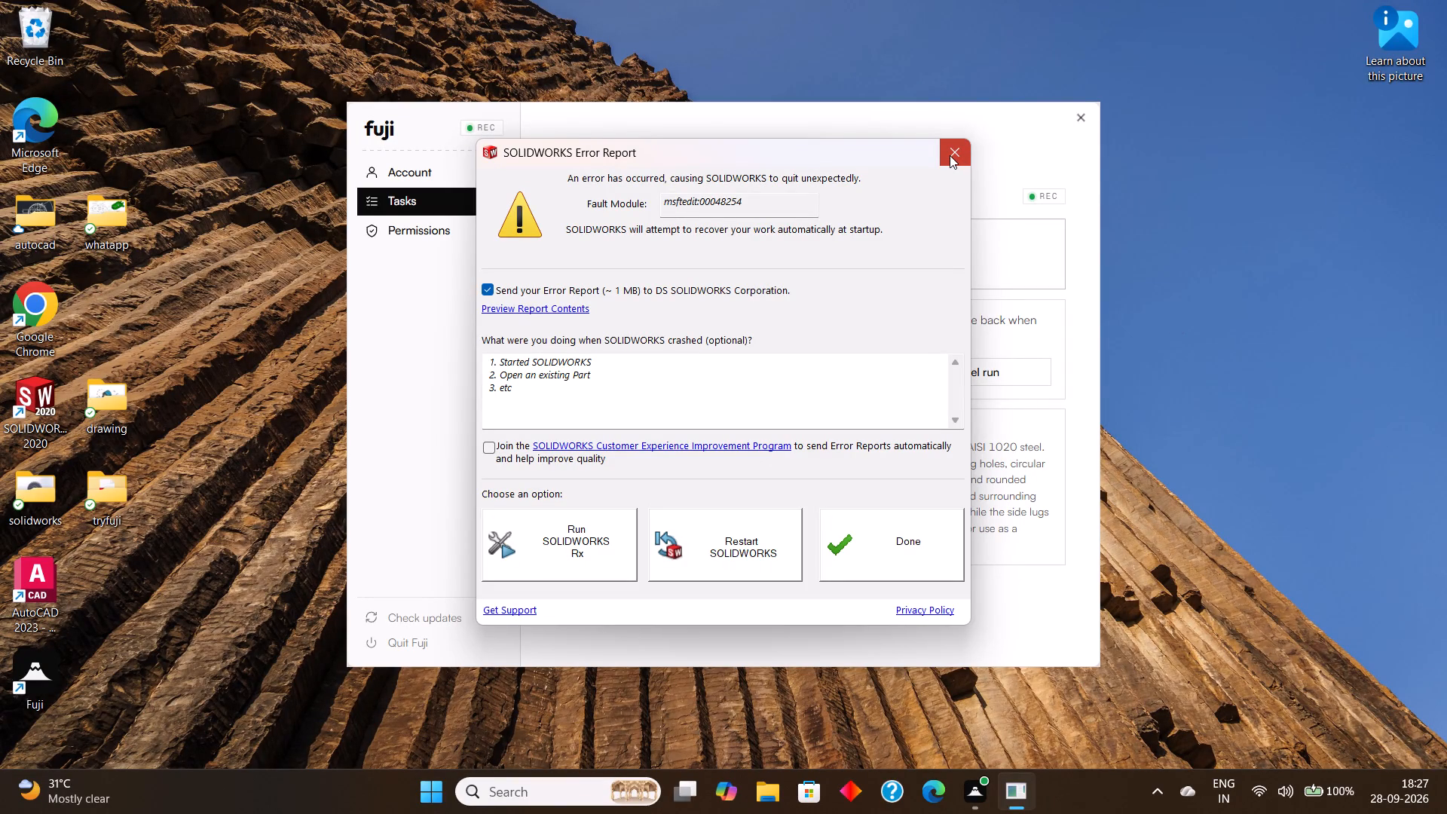
{"action": "left_click", "coordinate": [955, 155]}
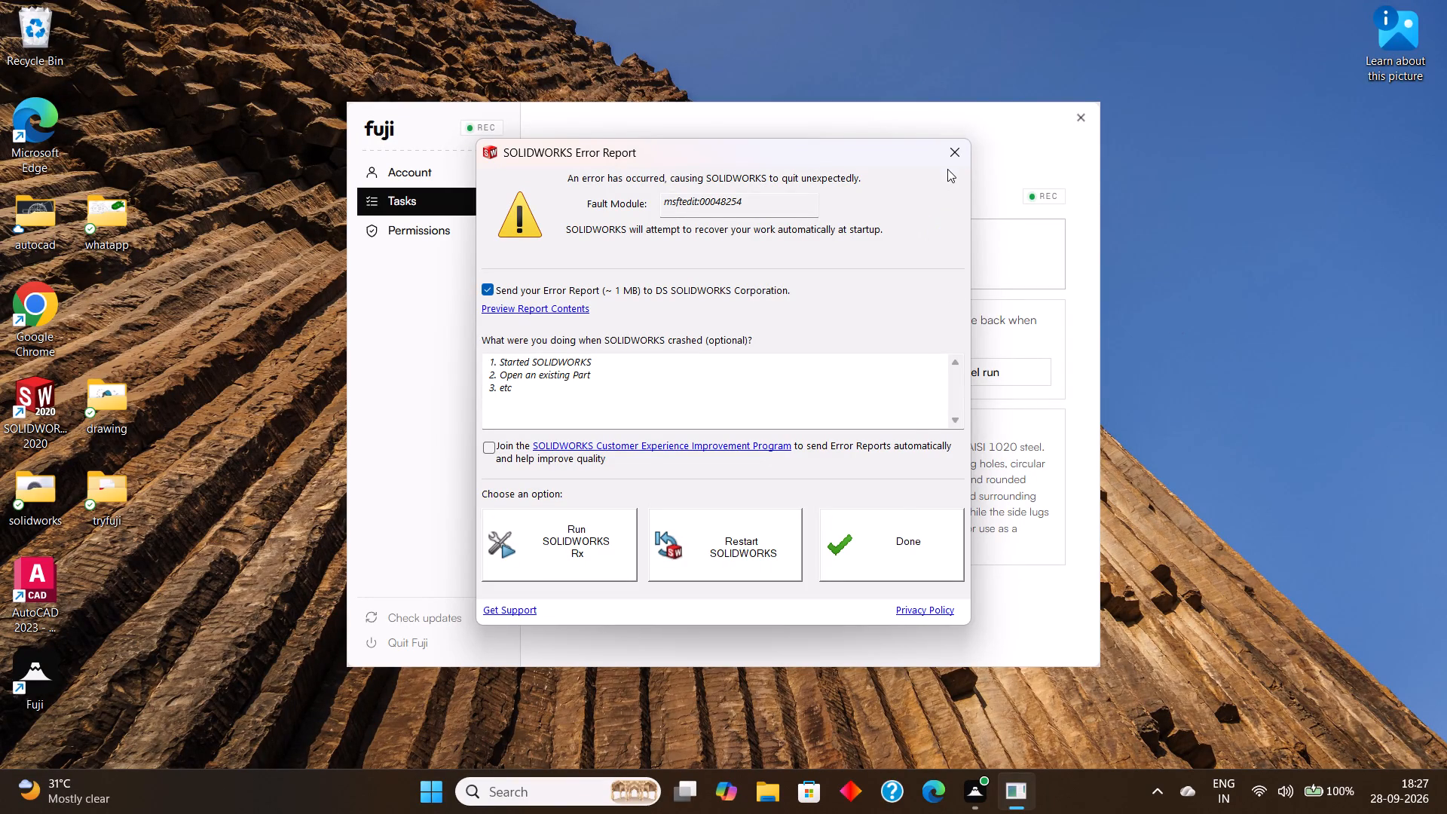
{"action": "left_click", "coordinate": [951, 159]}
{"action": "left_click", "coordinate": [957, 146]}
{"action": "left_click", "coordinate": [902, 543]}
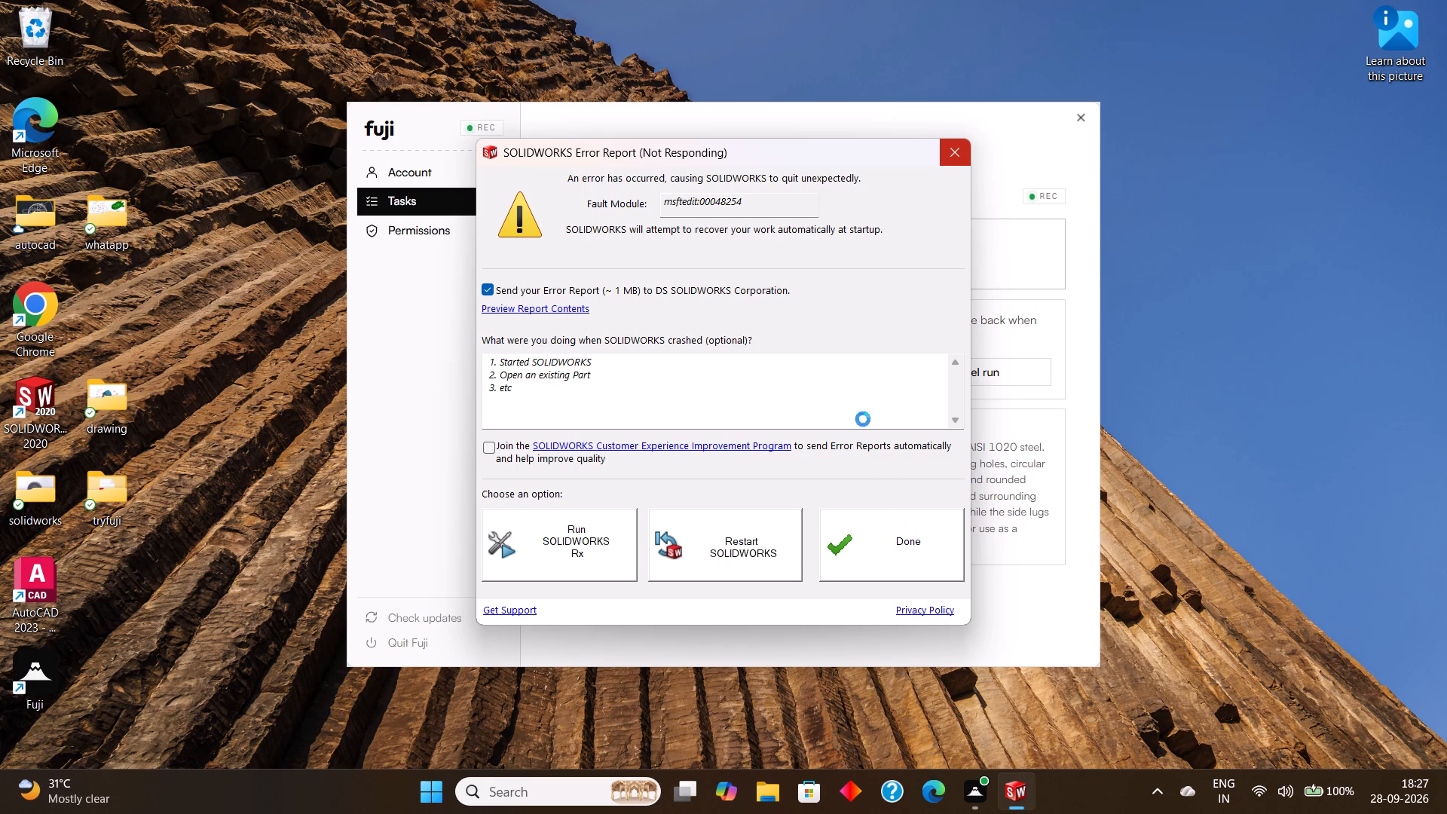
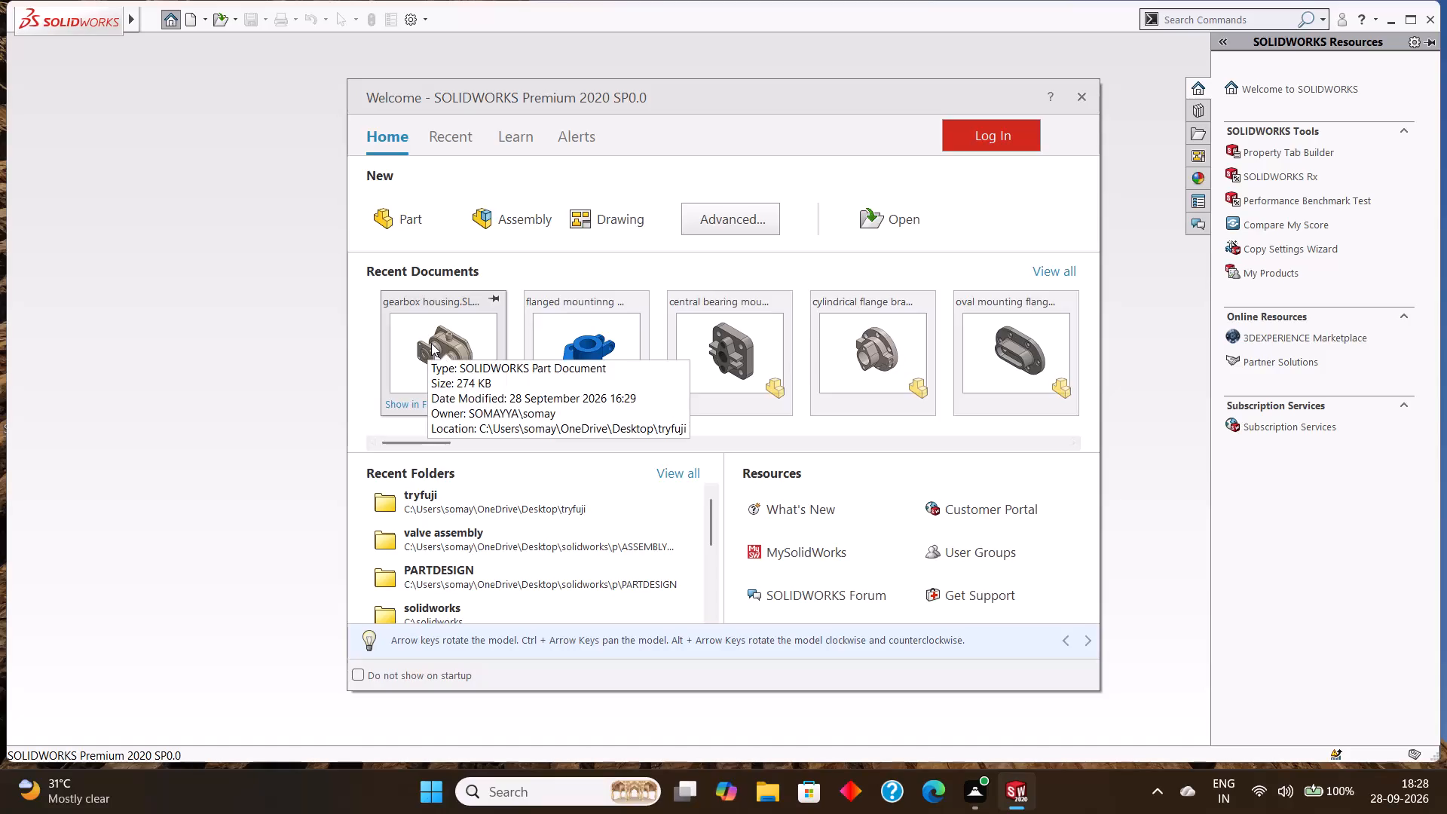
Create a new part document and select its Front Plane.
{"action": "left_click", "coordinate": [410, 219]}
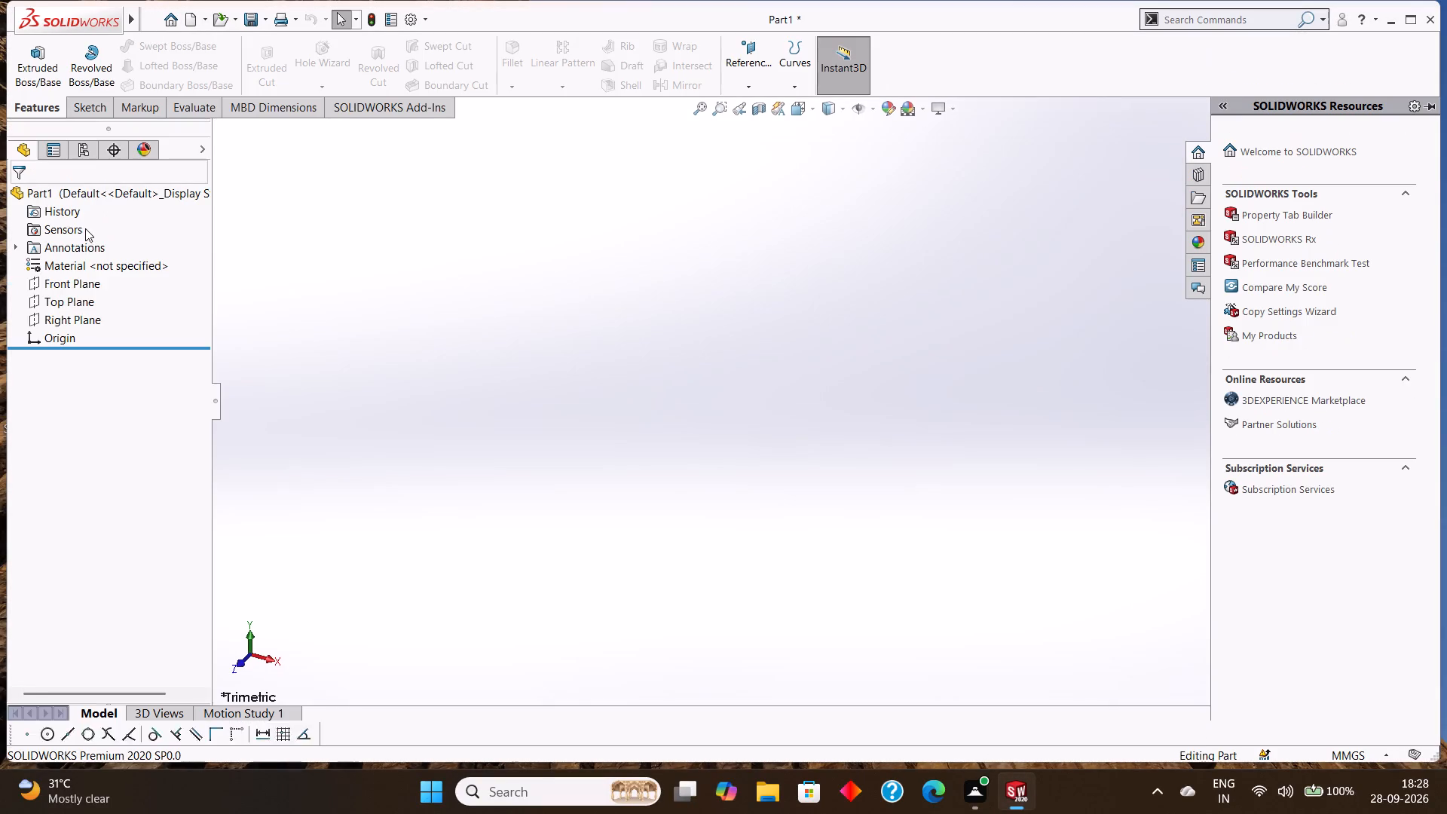
{"action": "left_click", "coordinate": [77, 277]}
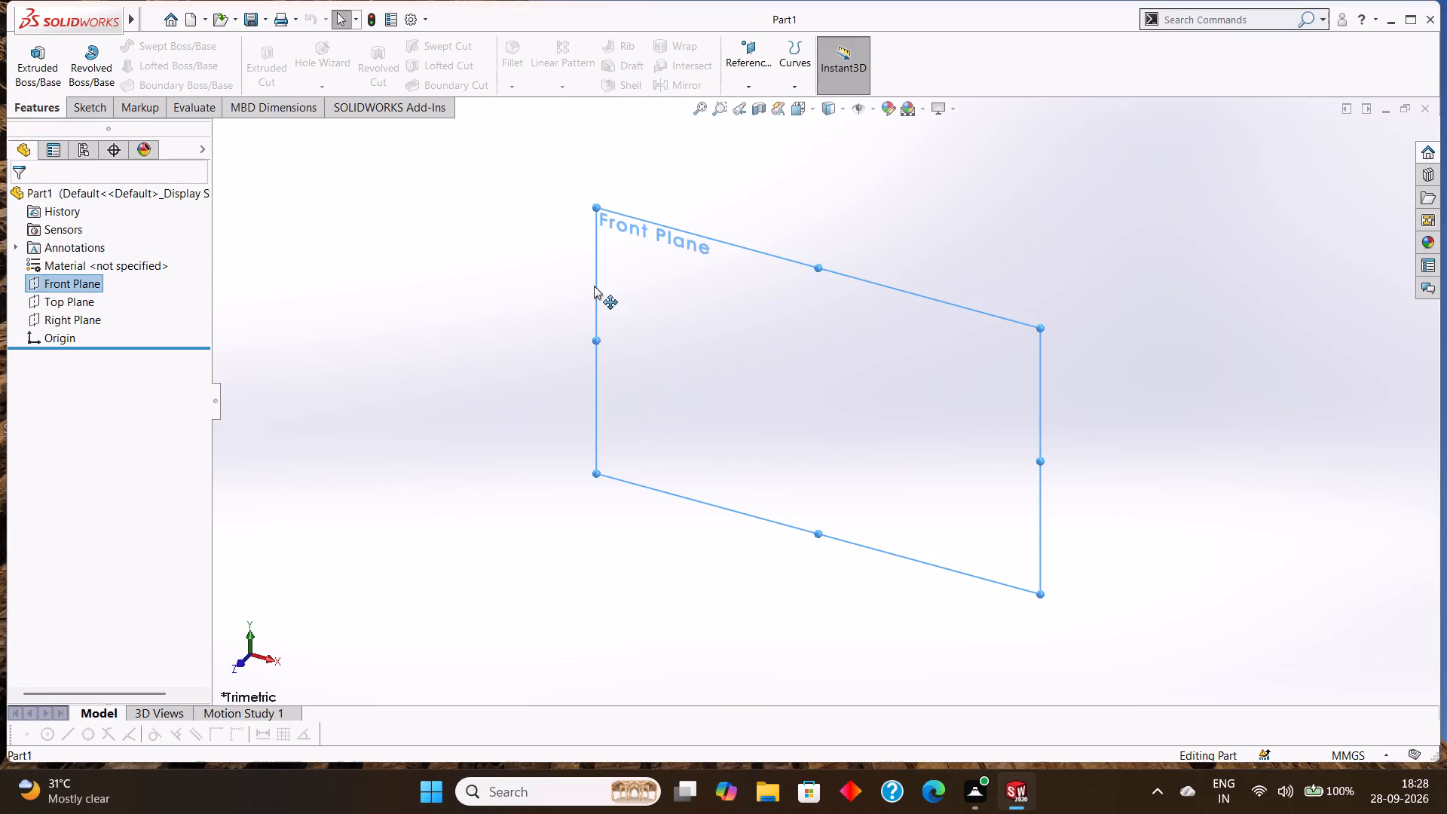
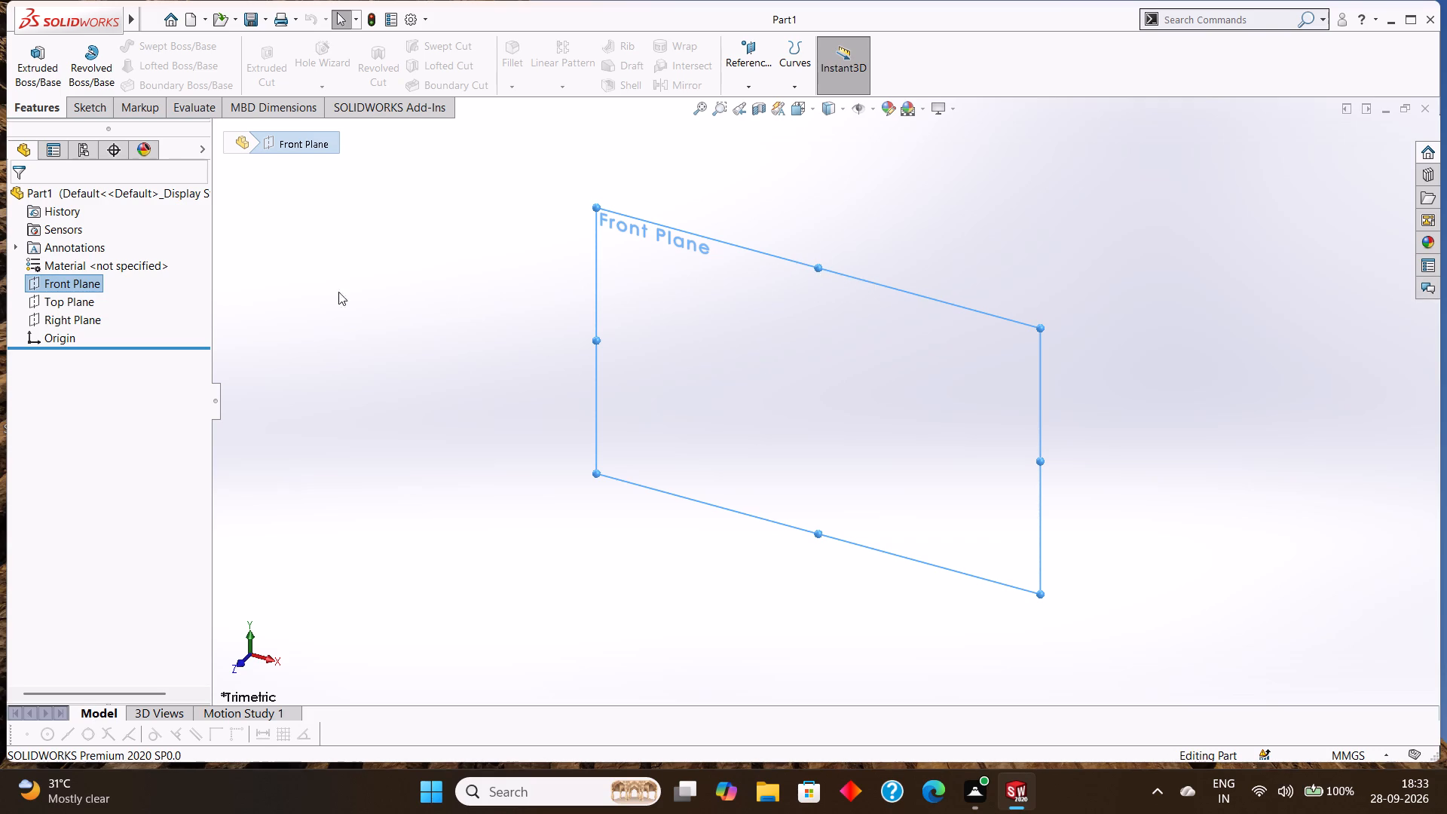
Open a new sketch on the Front Plane with the Line tool active.
{"action": "left_click", "coordinate": [88, 112]}
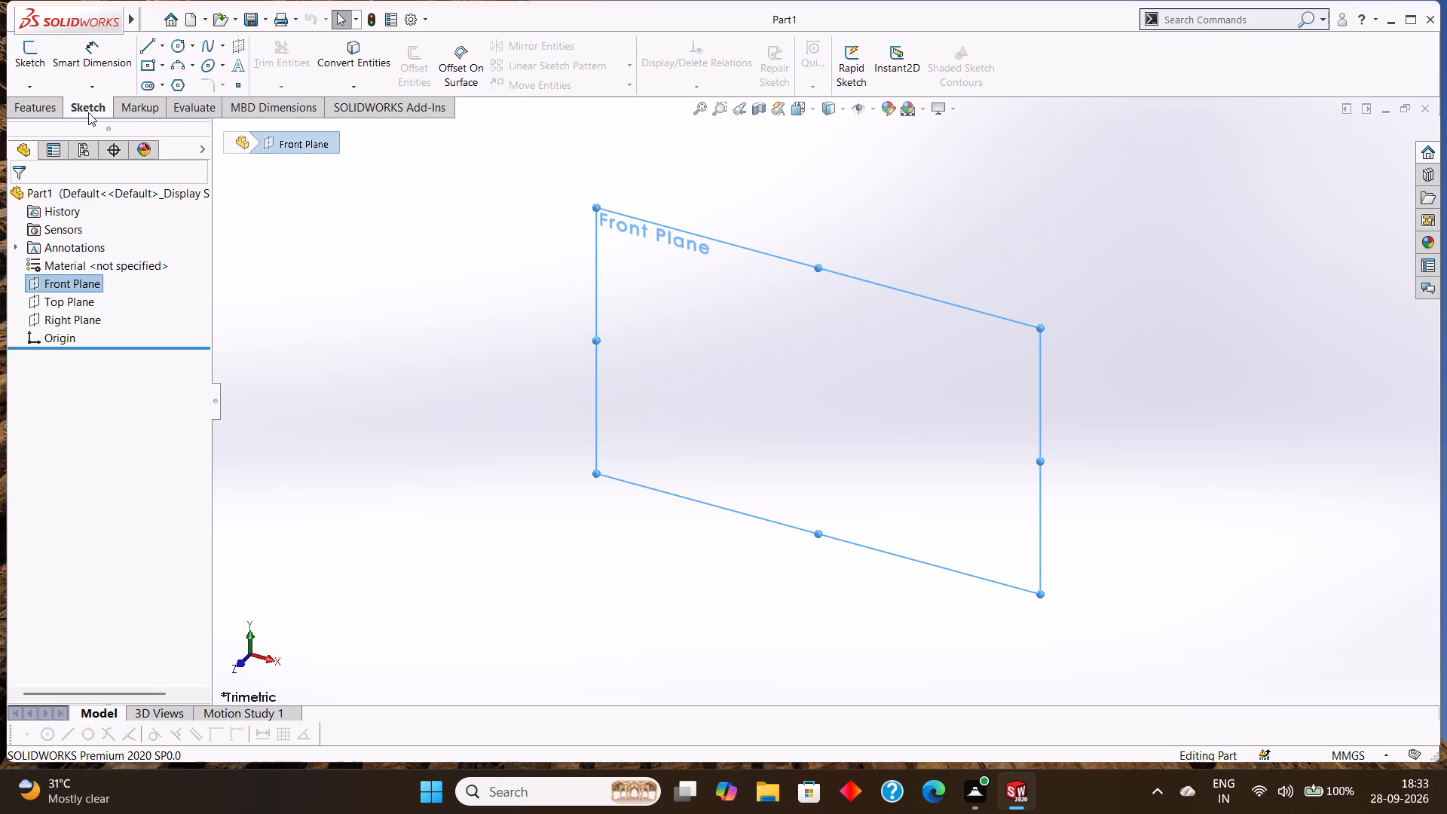
{"action": "left_click", "coordinate": [144, 47]}
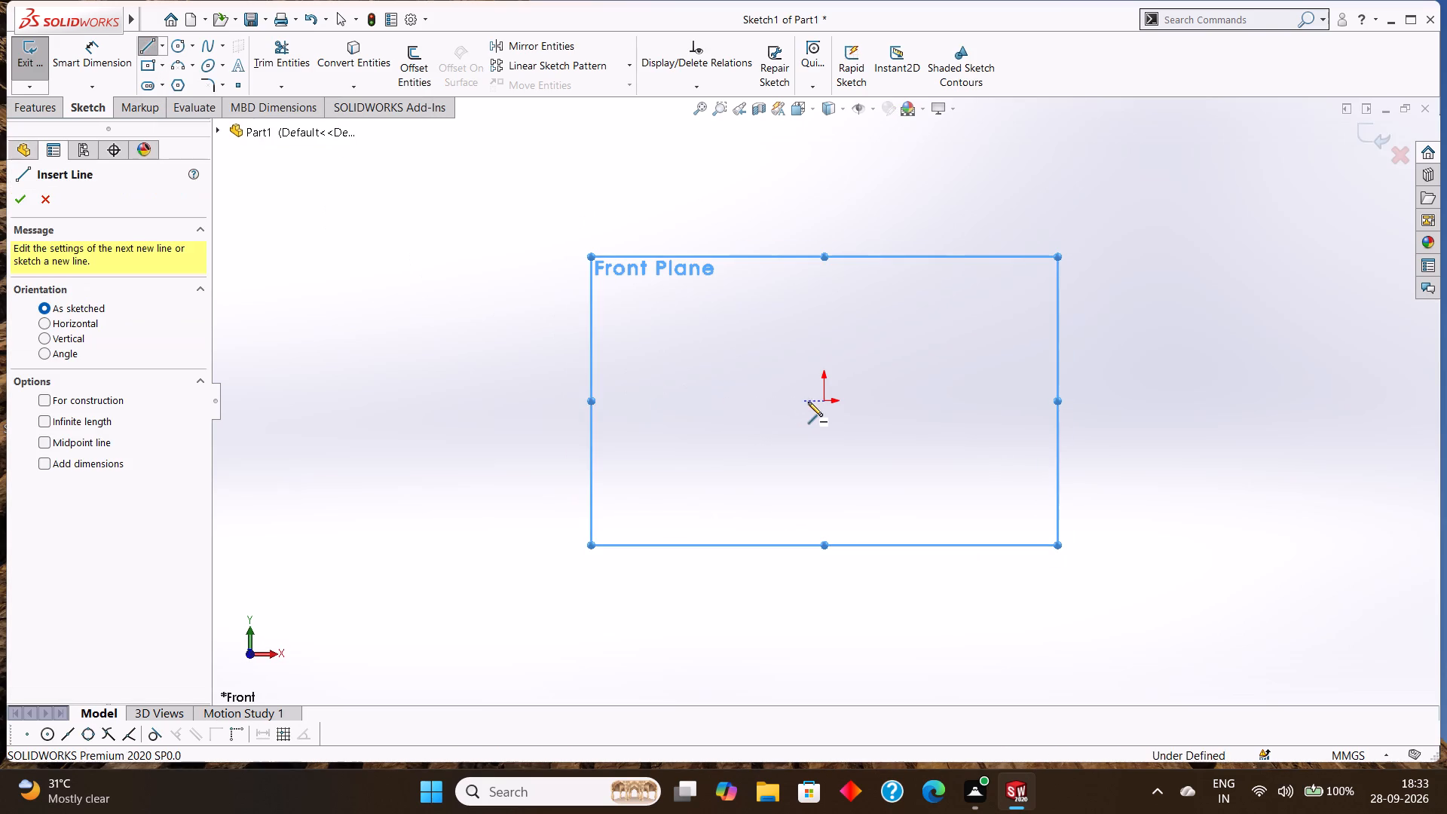
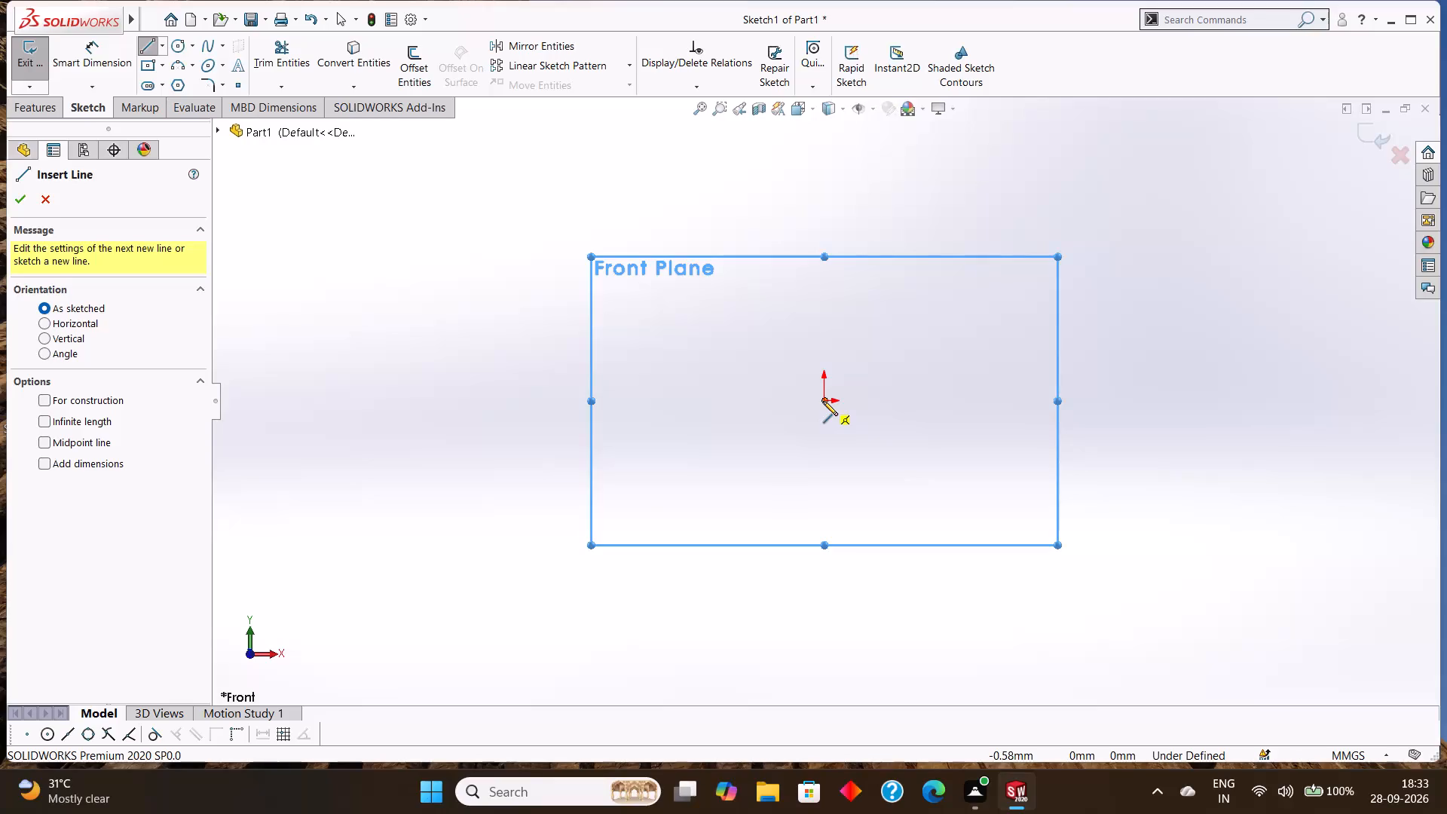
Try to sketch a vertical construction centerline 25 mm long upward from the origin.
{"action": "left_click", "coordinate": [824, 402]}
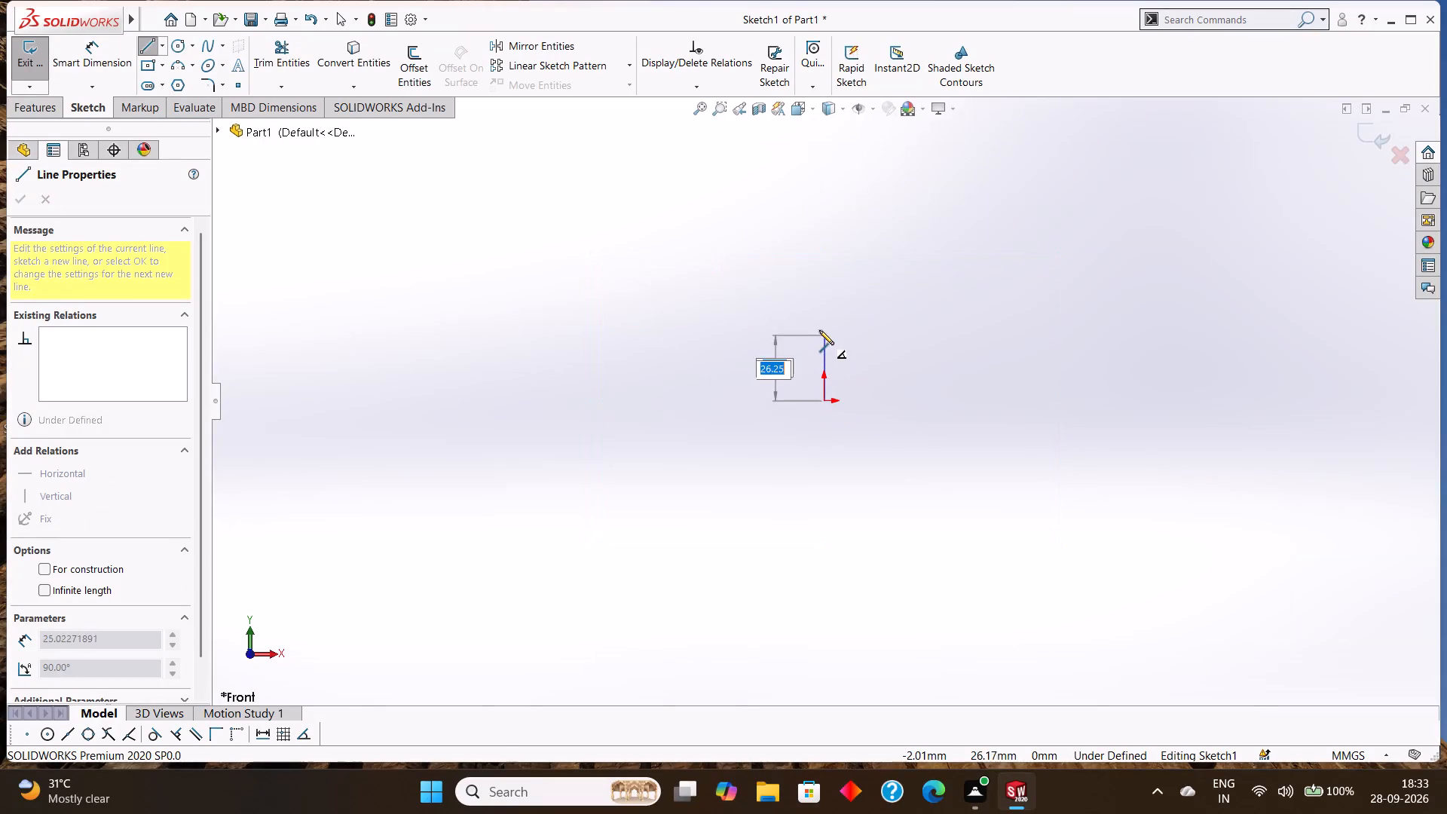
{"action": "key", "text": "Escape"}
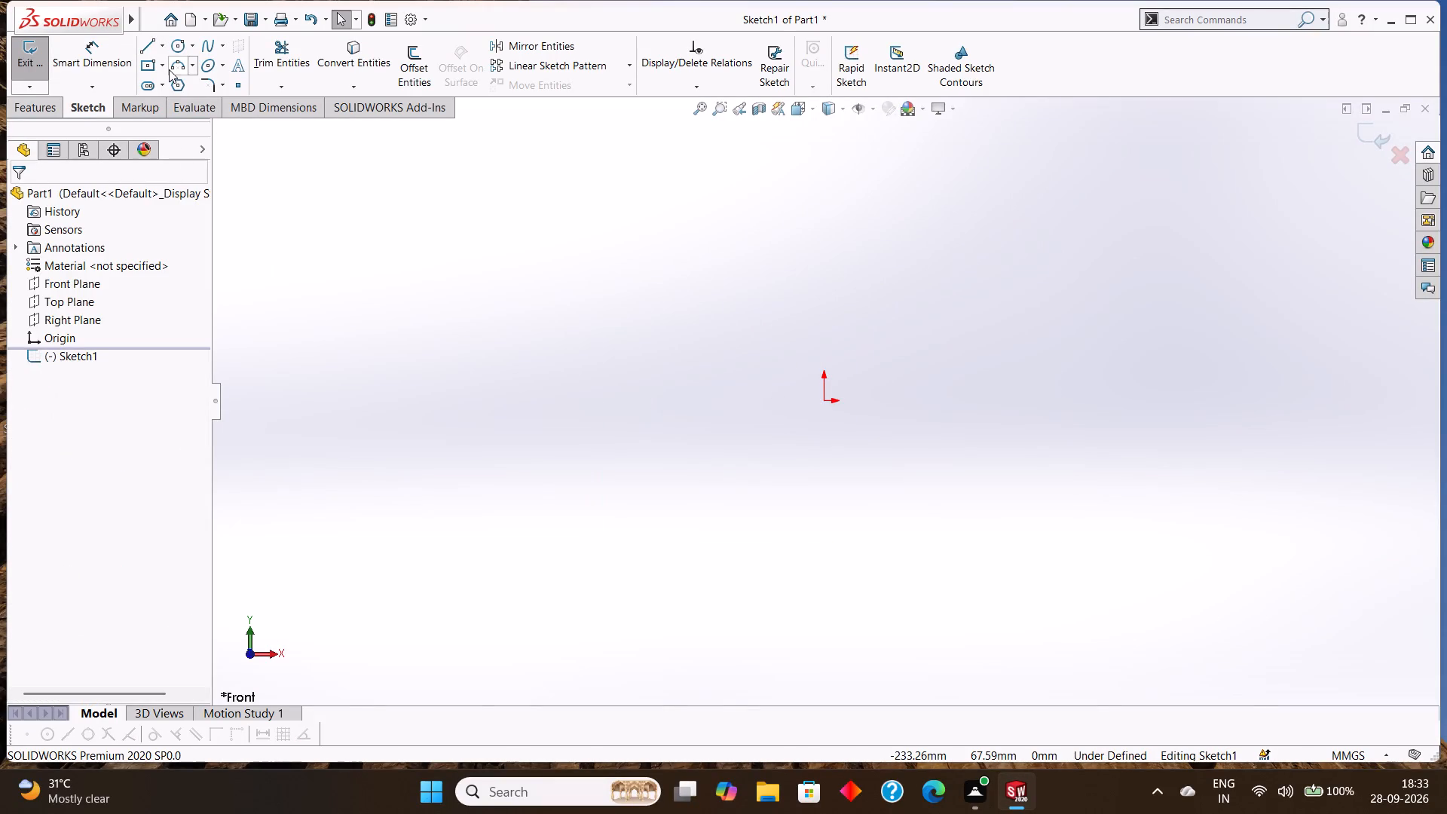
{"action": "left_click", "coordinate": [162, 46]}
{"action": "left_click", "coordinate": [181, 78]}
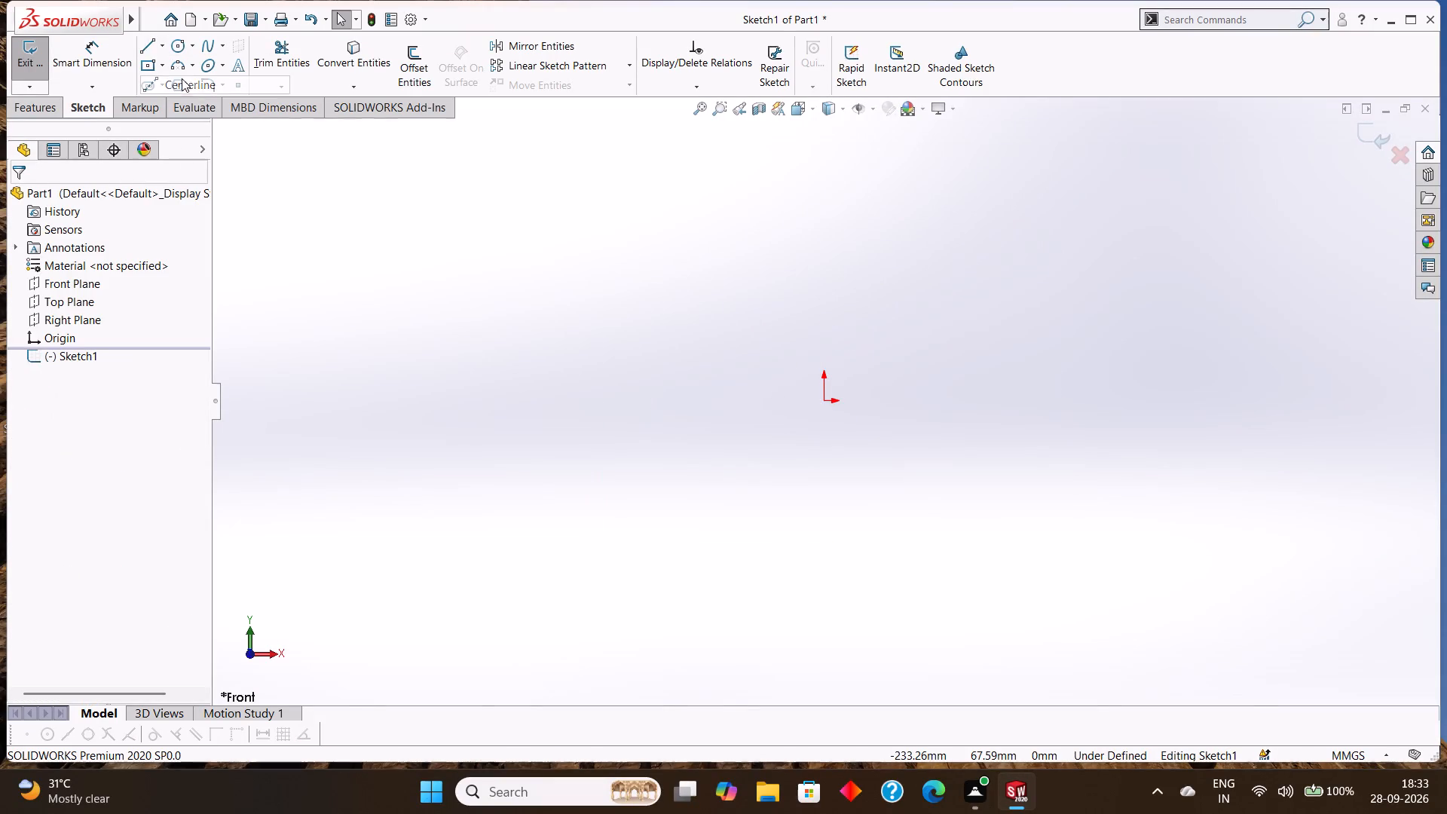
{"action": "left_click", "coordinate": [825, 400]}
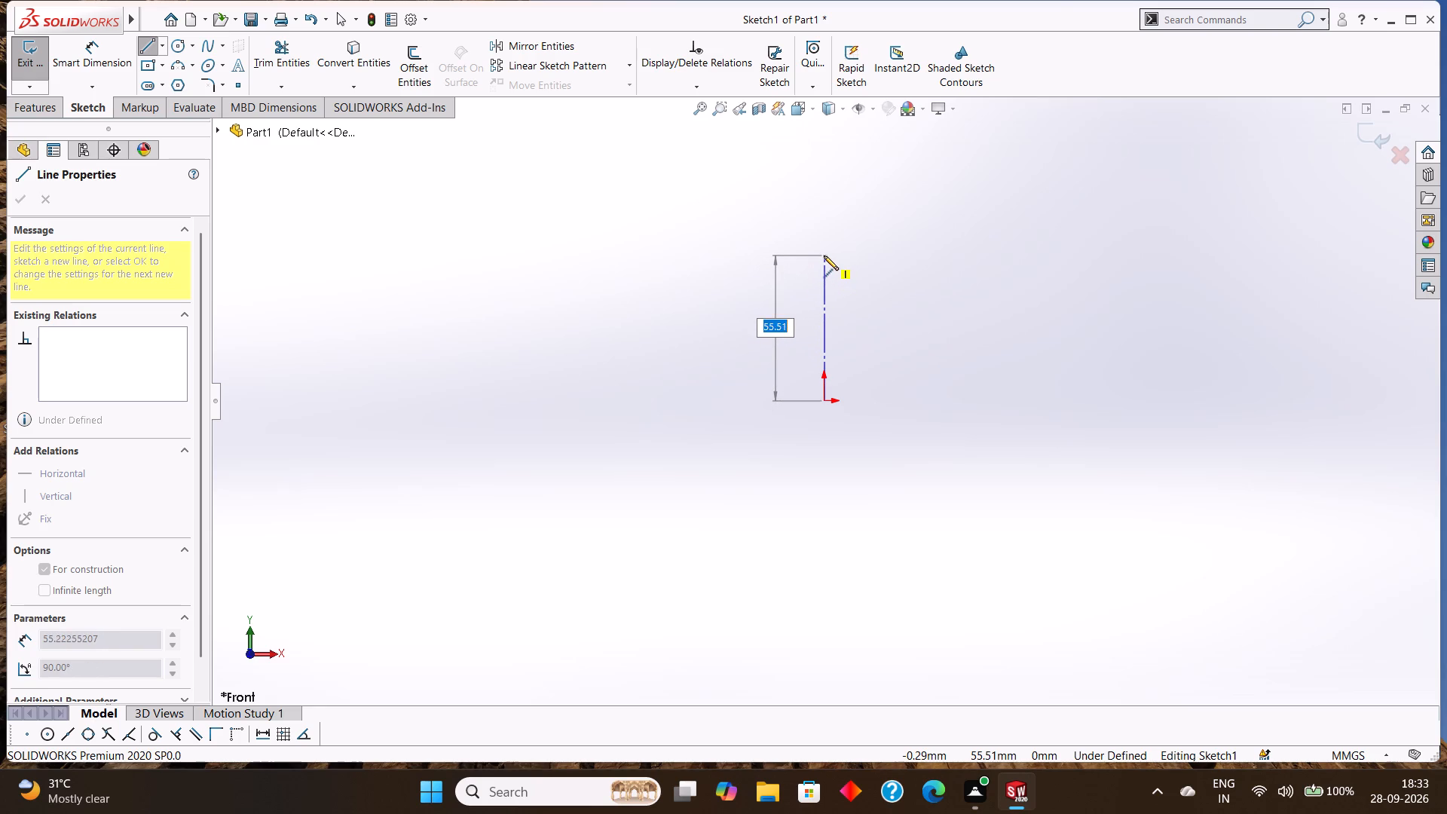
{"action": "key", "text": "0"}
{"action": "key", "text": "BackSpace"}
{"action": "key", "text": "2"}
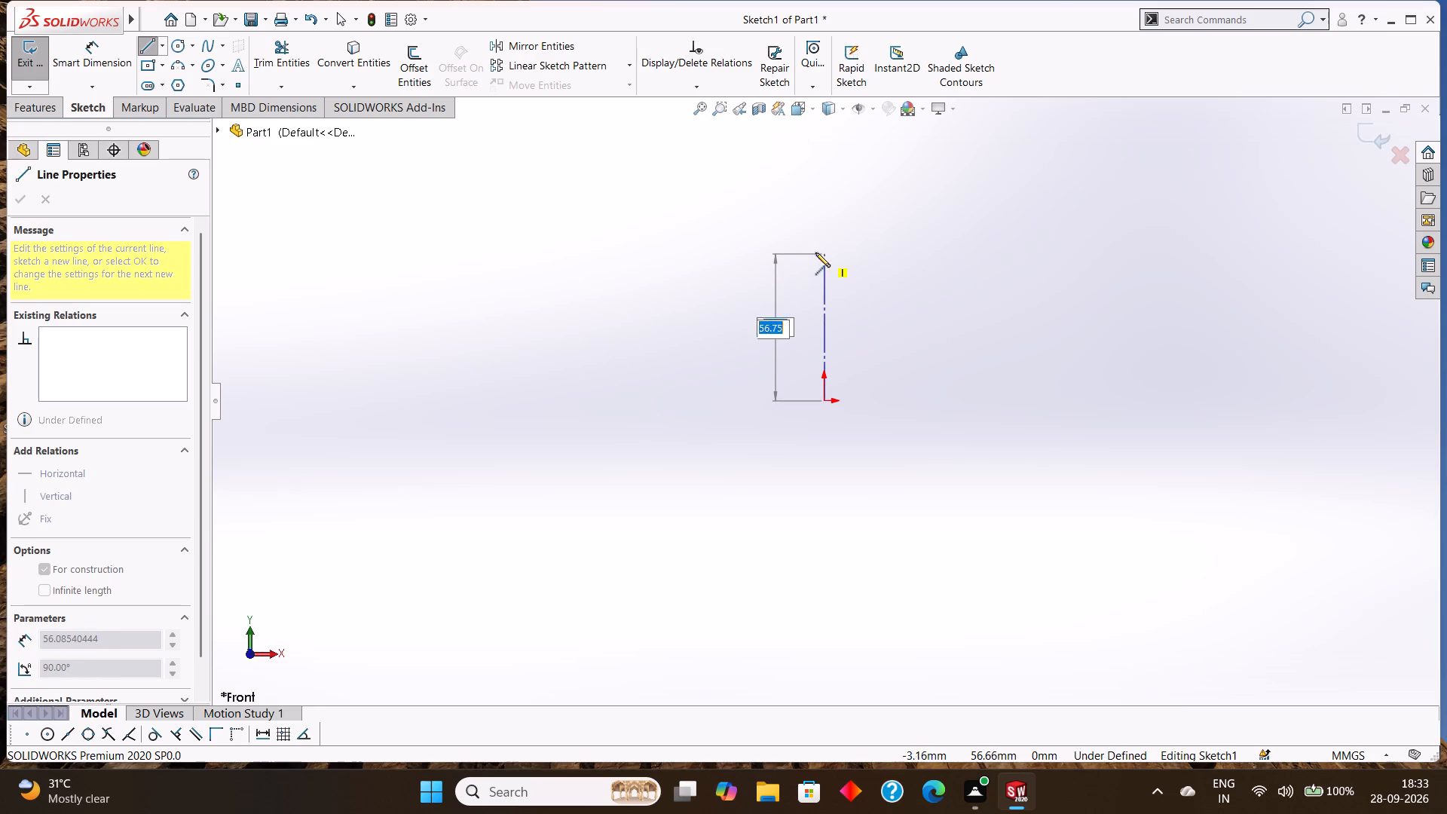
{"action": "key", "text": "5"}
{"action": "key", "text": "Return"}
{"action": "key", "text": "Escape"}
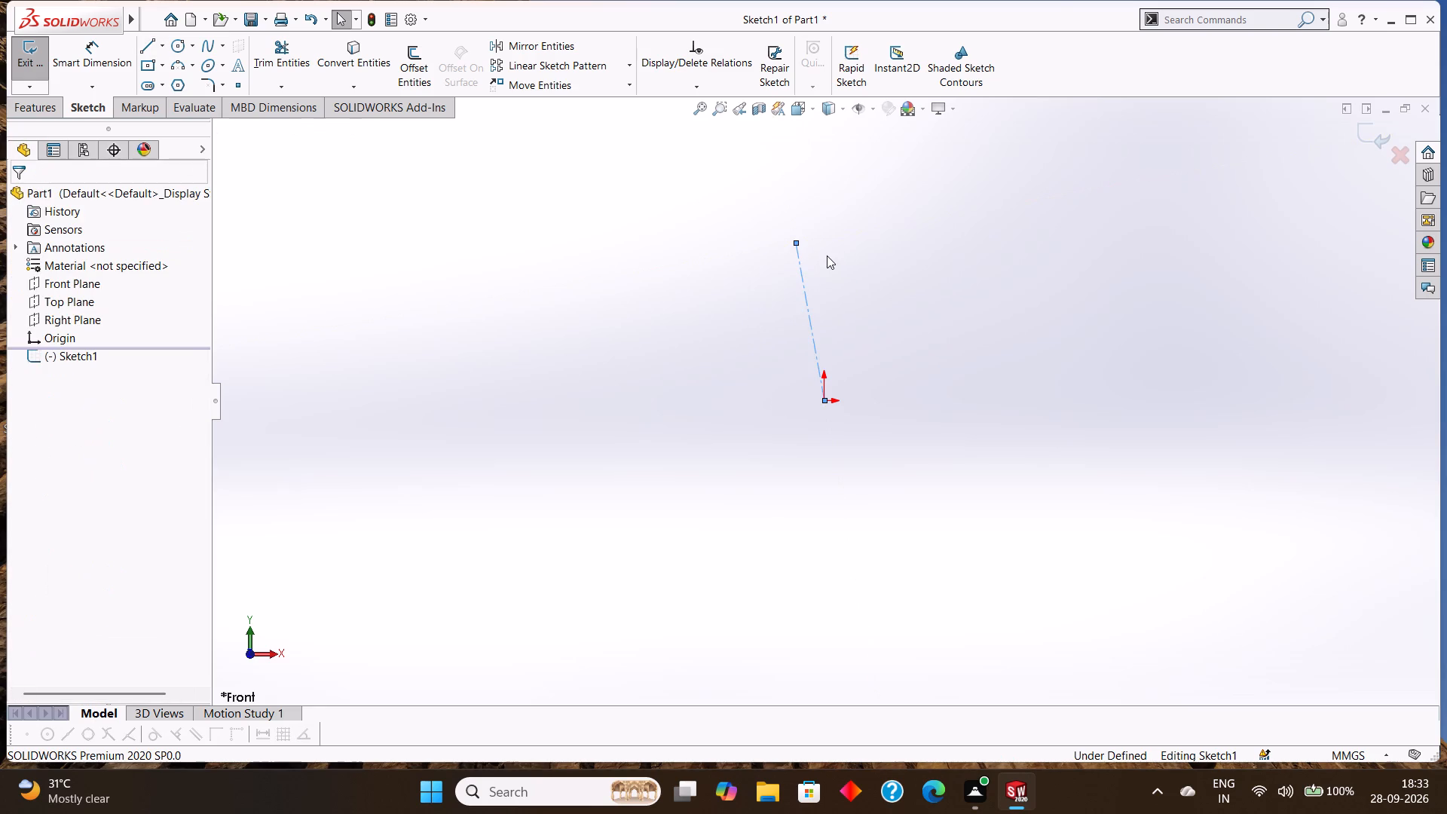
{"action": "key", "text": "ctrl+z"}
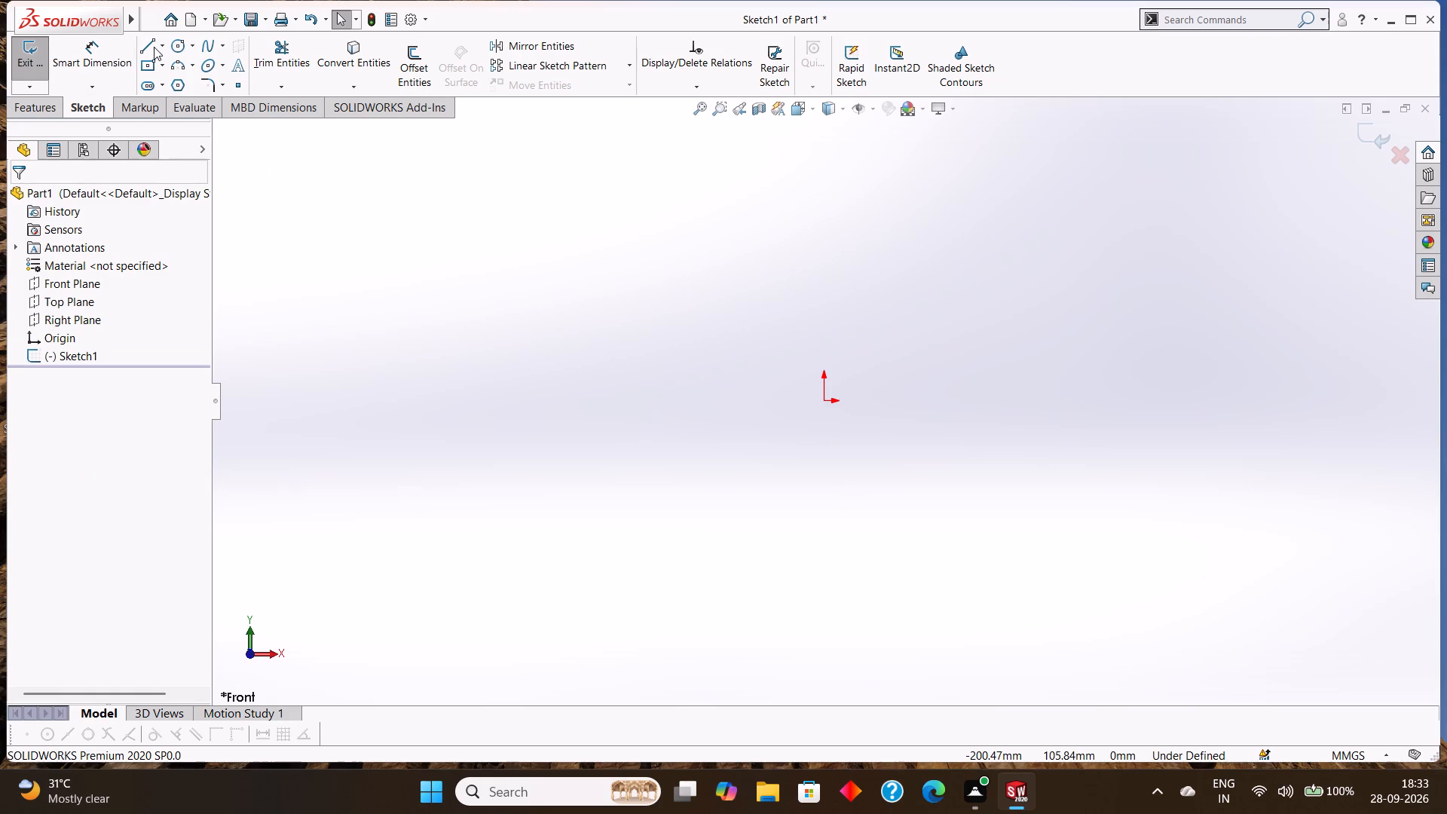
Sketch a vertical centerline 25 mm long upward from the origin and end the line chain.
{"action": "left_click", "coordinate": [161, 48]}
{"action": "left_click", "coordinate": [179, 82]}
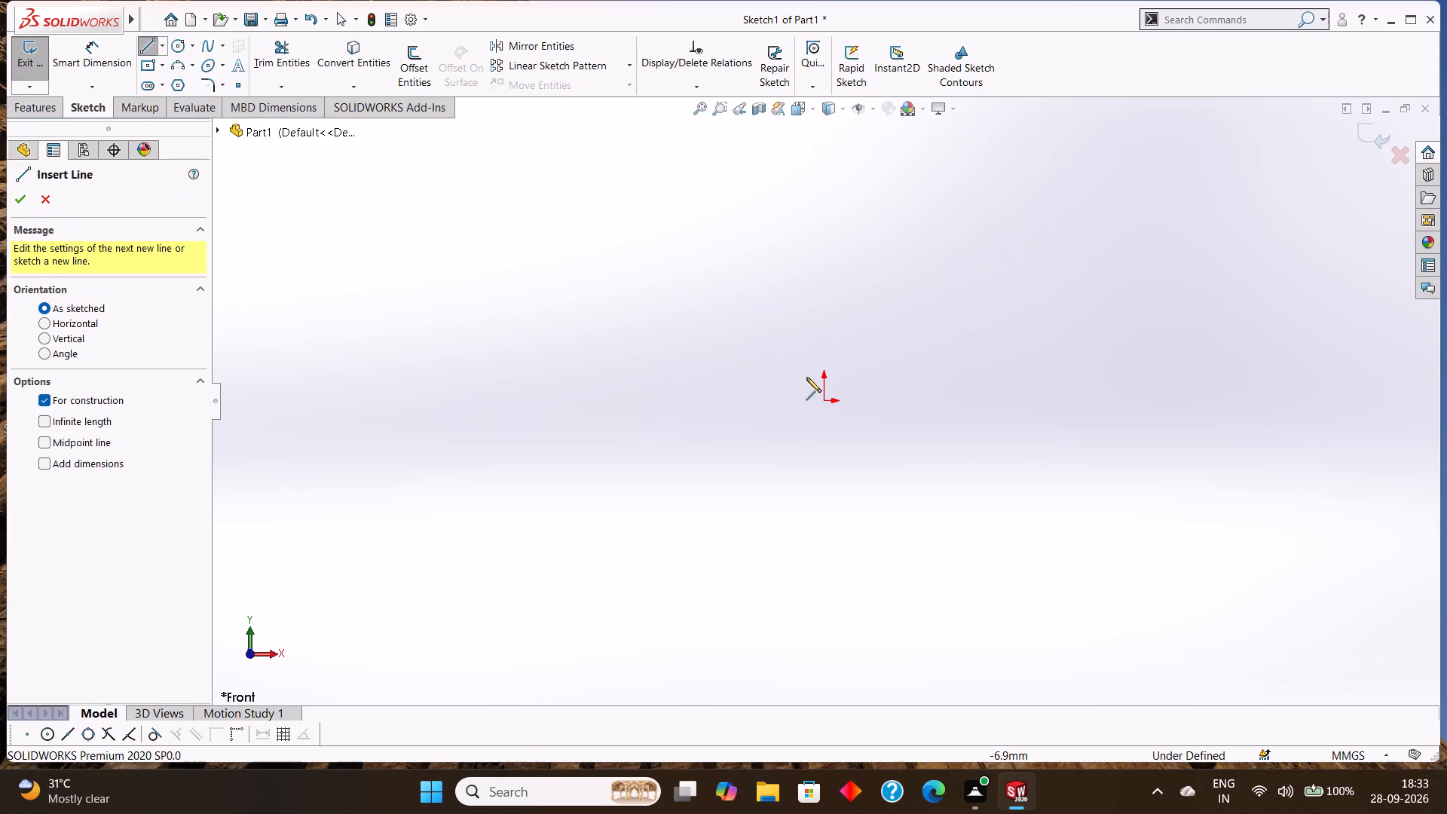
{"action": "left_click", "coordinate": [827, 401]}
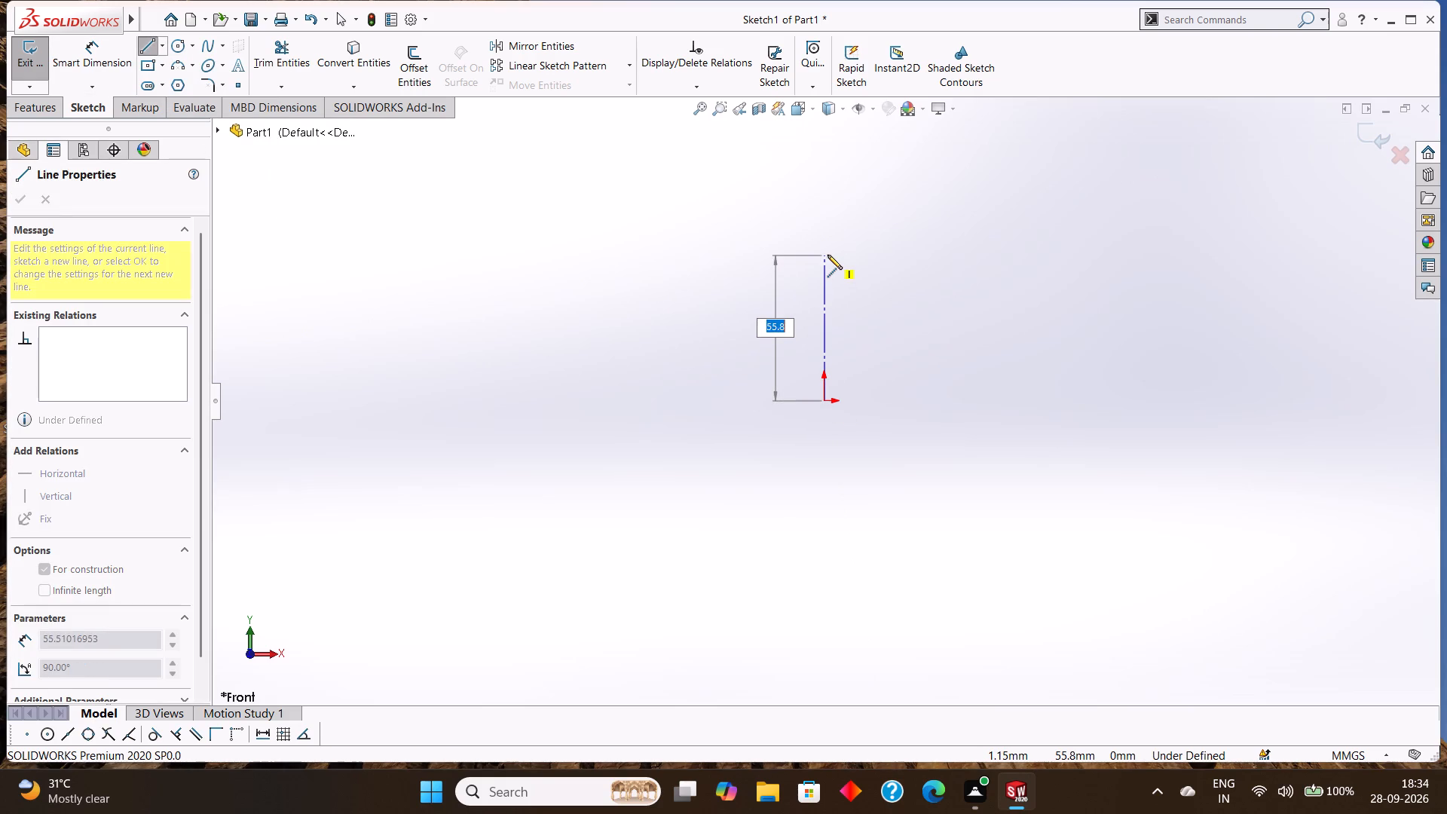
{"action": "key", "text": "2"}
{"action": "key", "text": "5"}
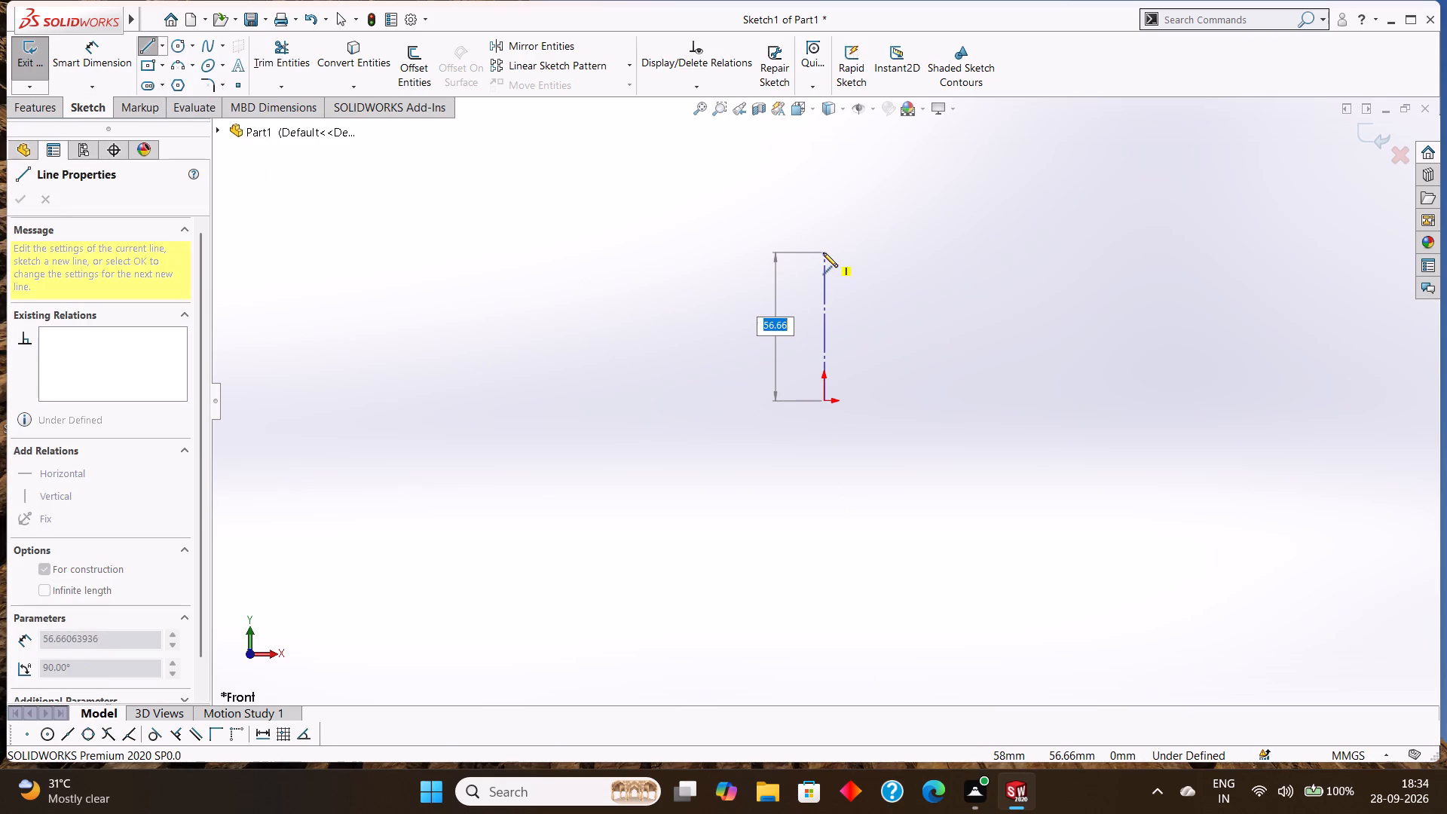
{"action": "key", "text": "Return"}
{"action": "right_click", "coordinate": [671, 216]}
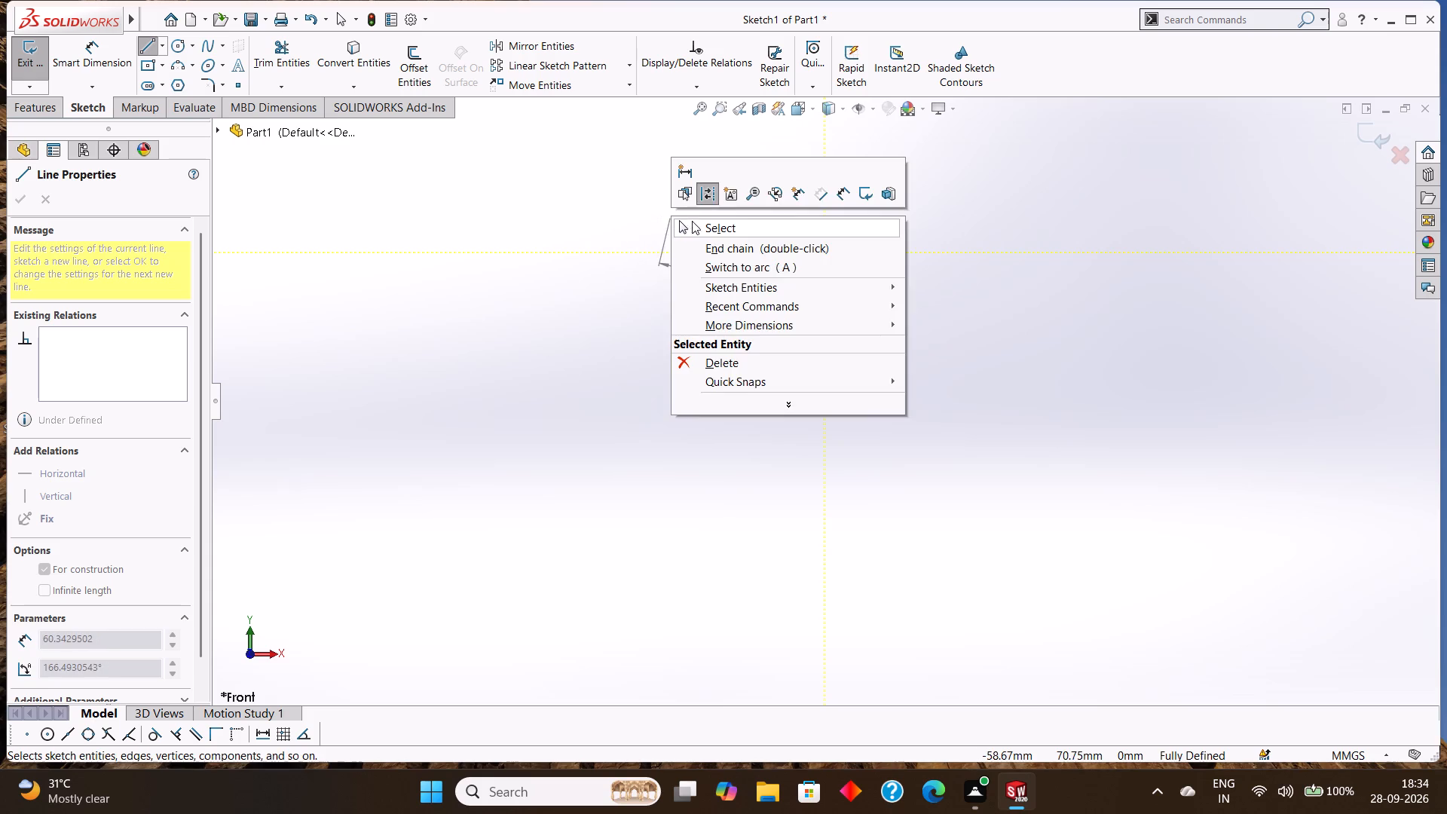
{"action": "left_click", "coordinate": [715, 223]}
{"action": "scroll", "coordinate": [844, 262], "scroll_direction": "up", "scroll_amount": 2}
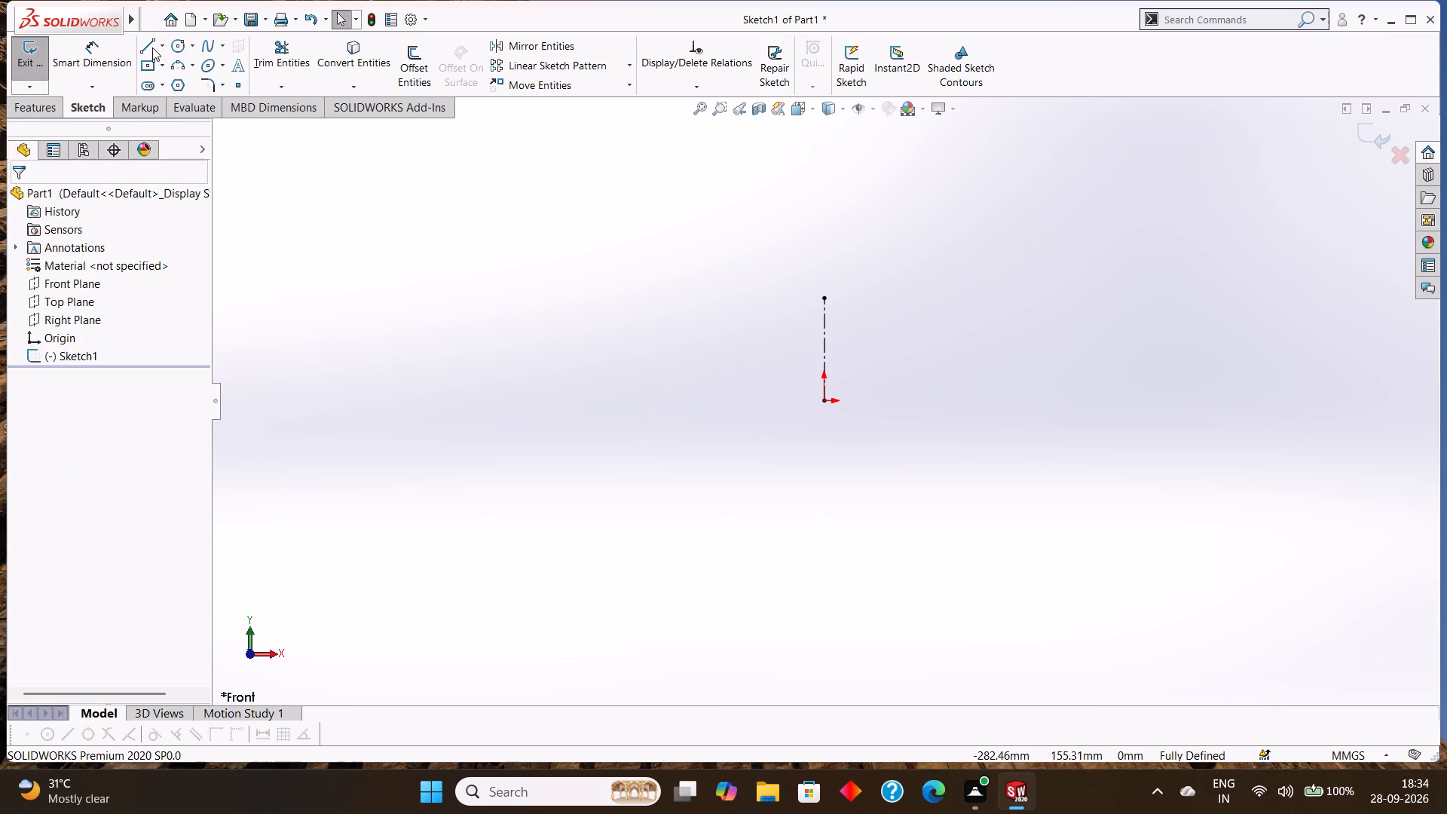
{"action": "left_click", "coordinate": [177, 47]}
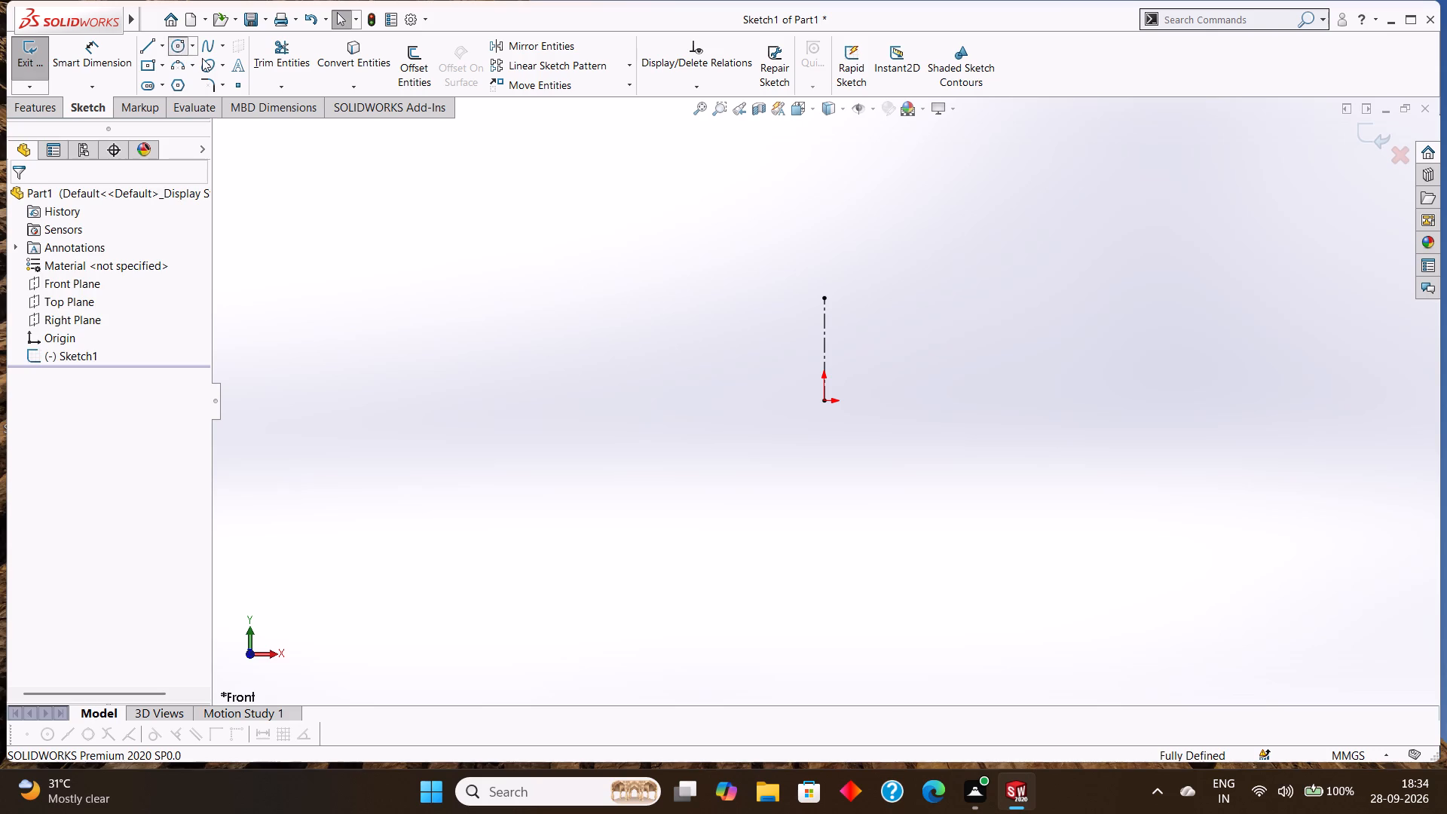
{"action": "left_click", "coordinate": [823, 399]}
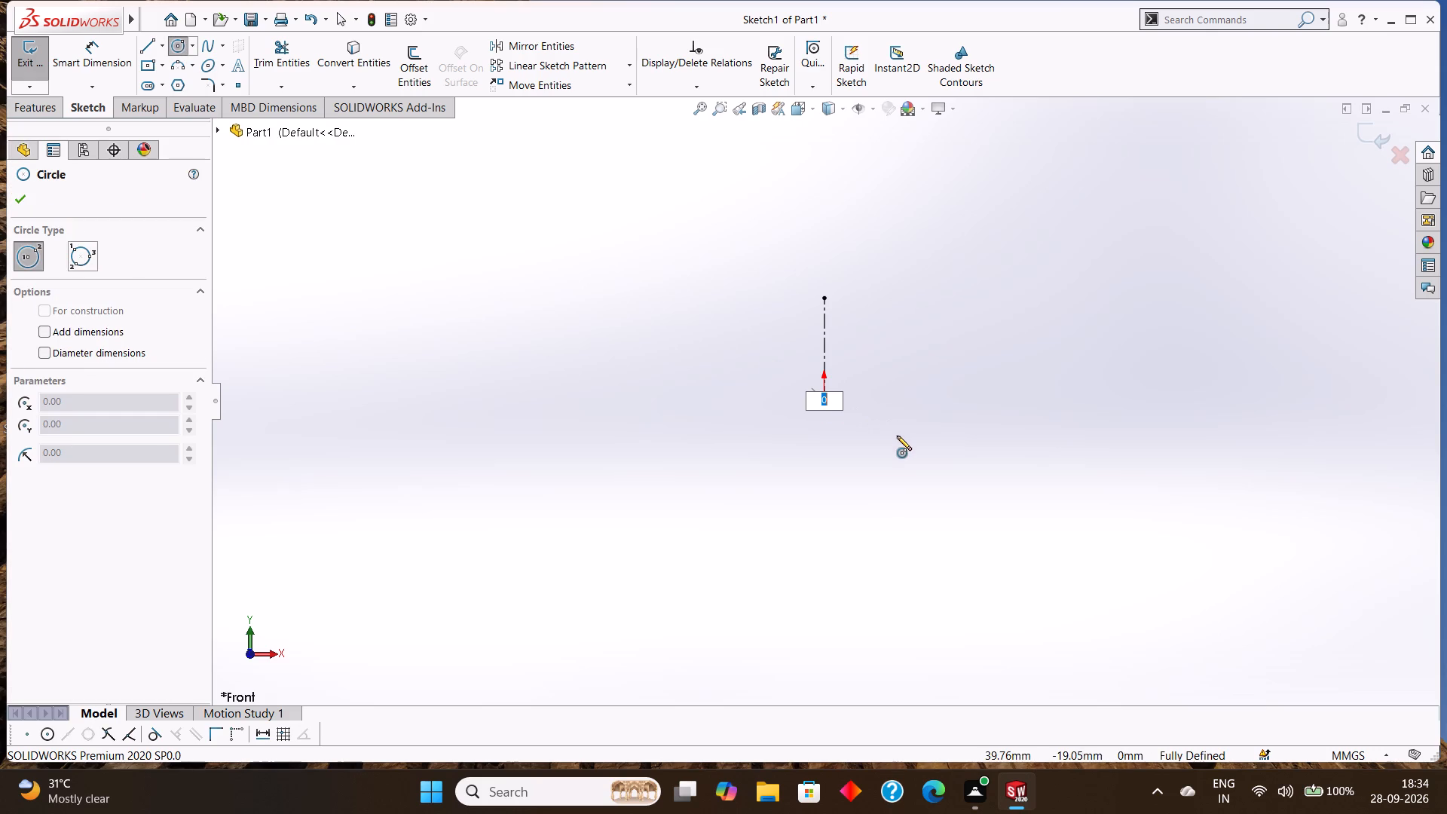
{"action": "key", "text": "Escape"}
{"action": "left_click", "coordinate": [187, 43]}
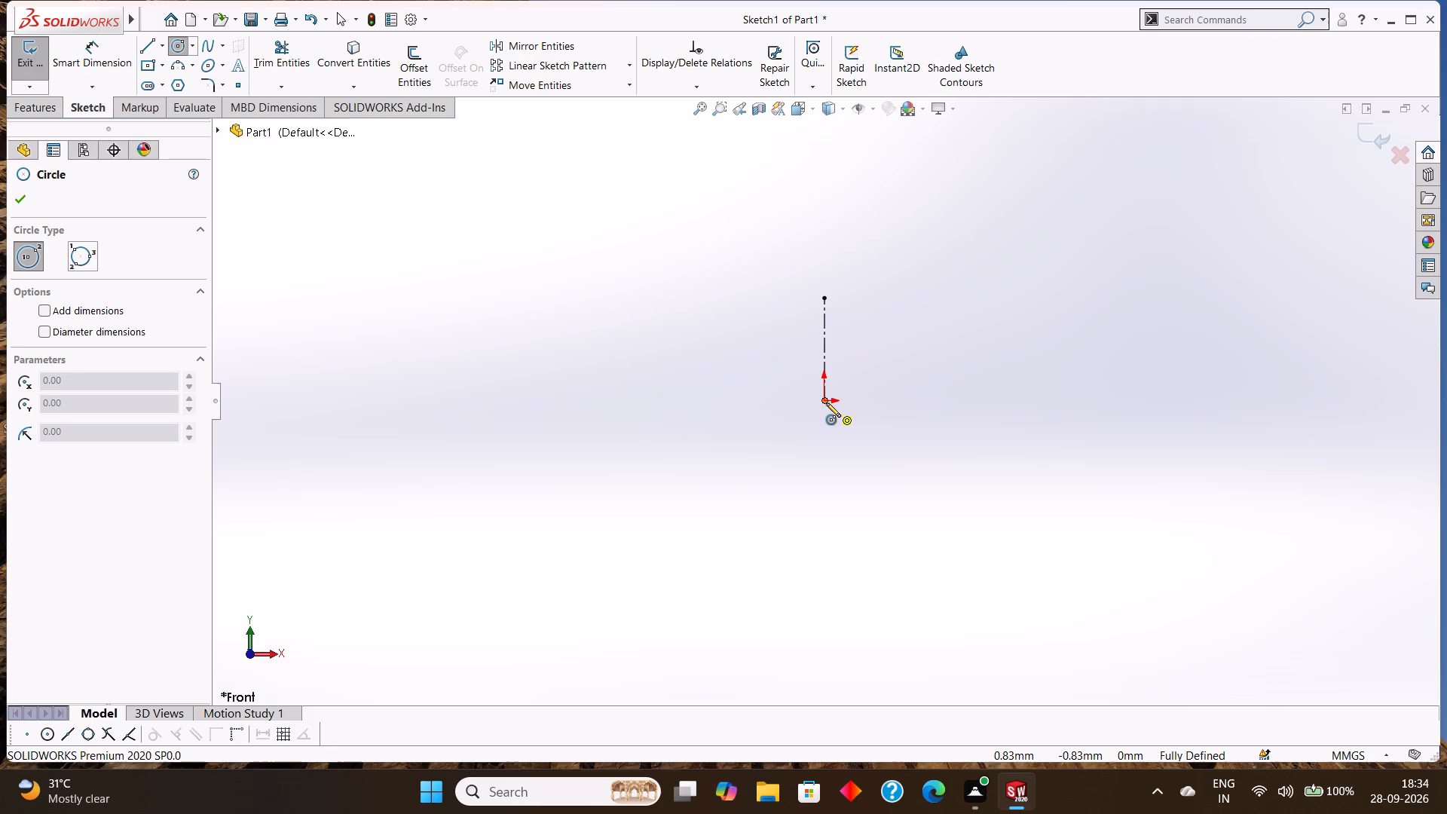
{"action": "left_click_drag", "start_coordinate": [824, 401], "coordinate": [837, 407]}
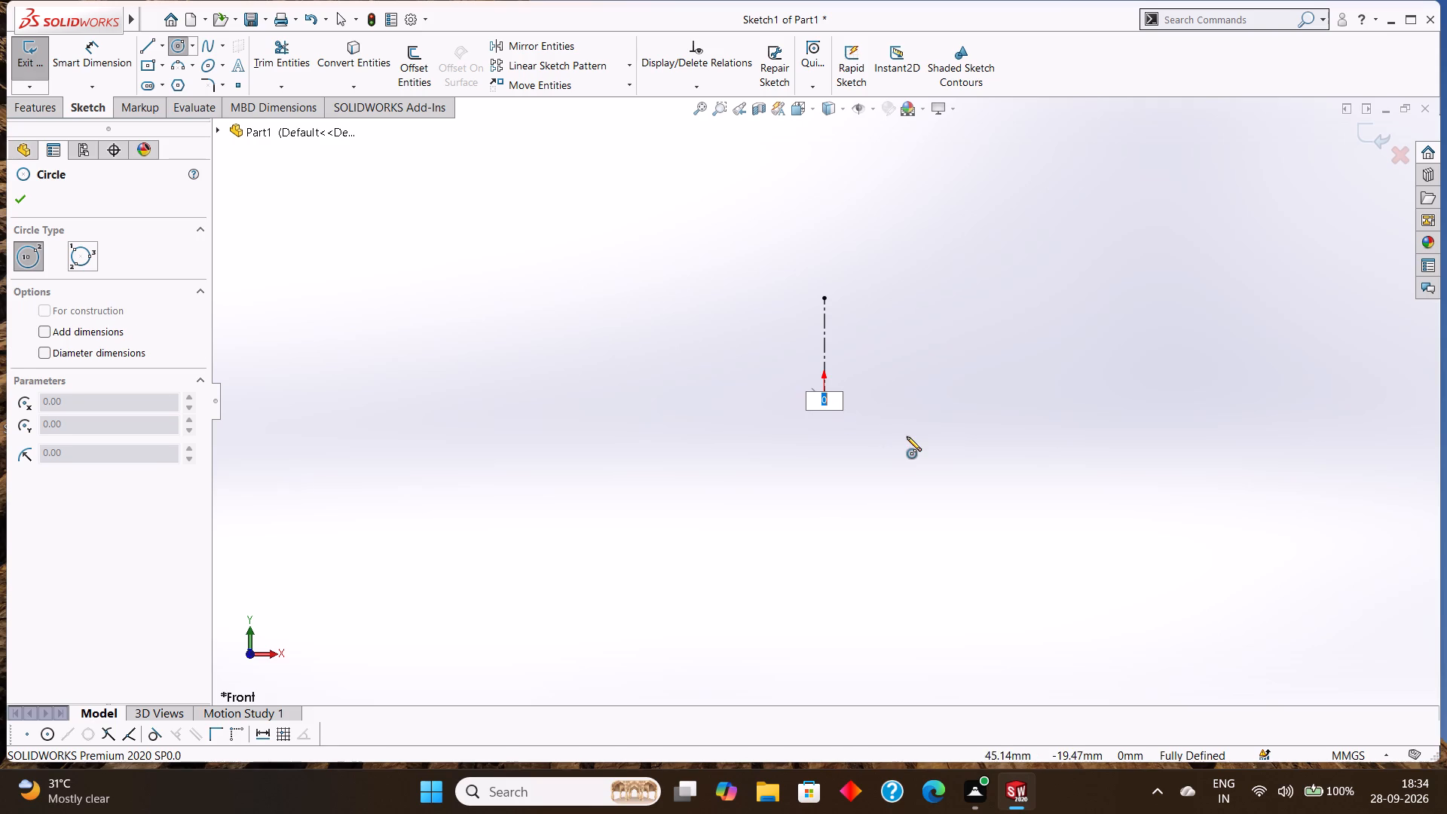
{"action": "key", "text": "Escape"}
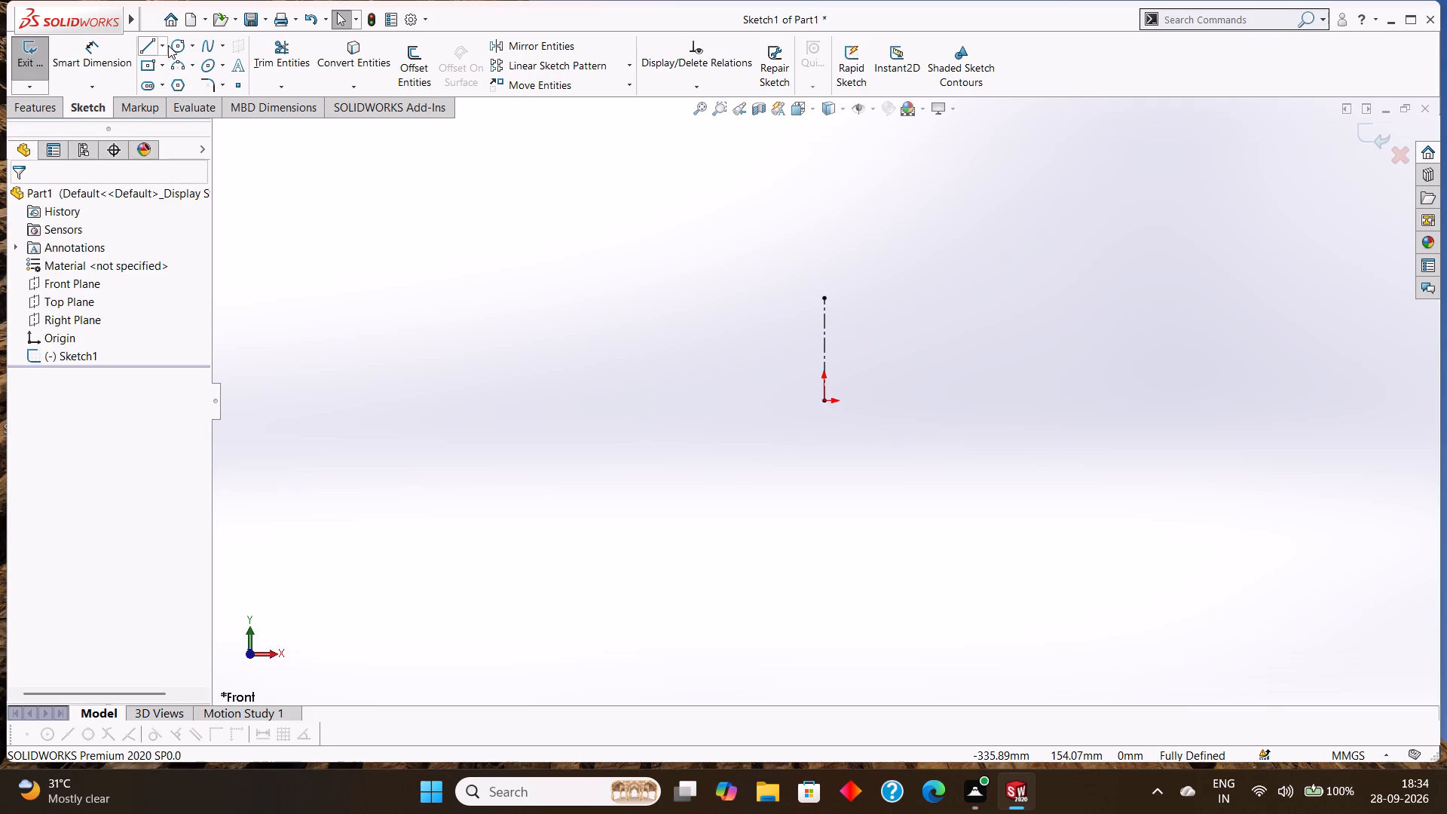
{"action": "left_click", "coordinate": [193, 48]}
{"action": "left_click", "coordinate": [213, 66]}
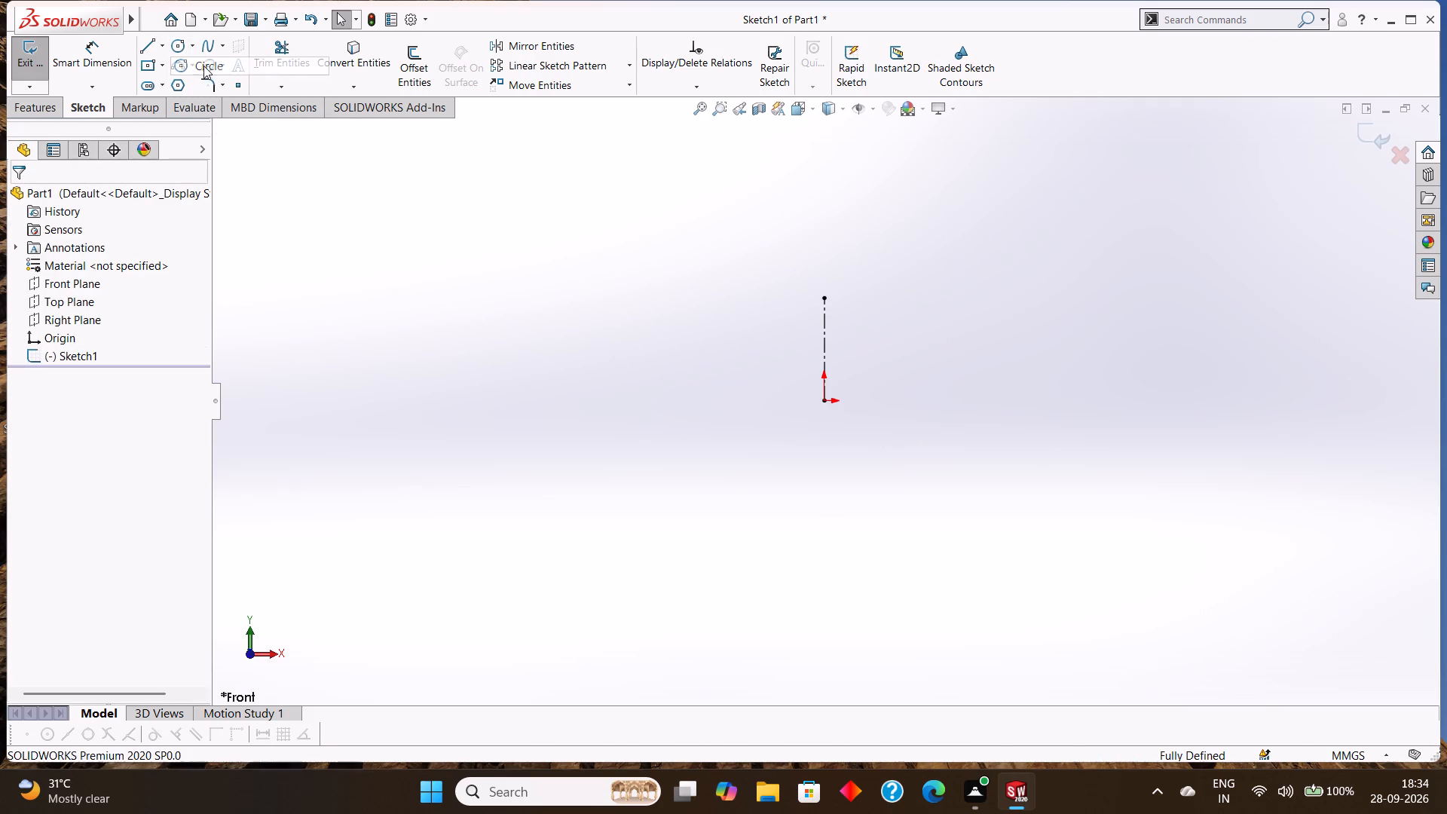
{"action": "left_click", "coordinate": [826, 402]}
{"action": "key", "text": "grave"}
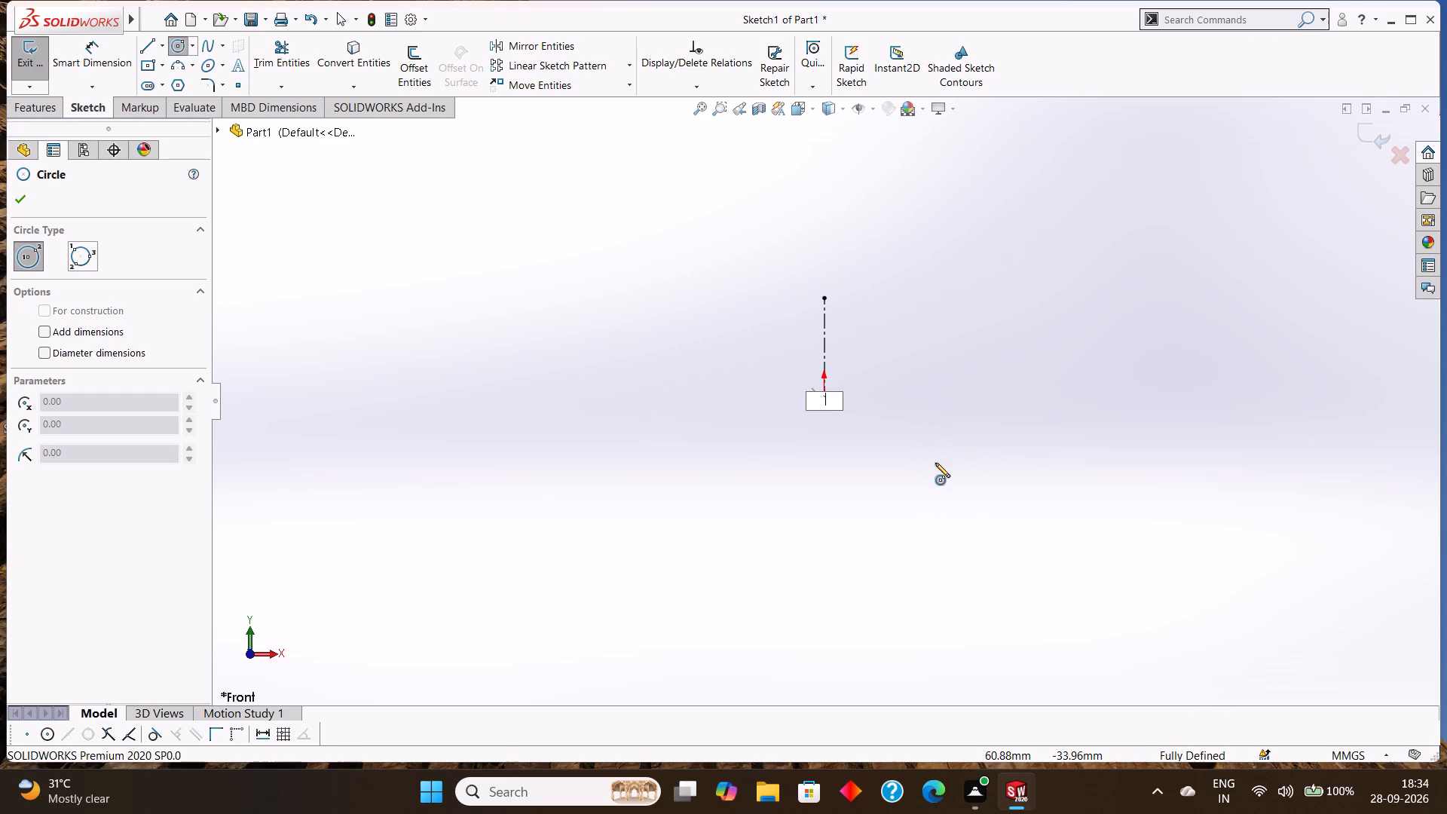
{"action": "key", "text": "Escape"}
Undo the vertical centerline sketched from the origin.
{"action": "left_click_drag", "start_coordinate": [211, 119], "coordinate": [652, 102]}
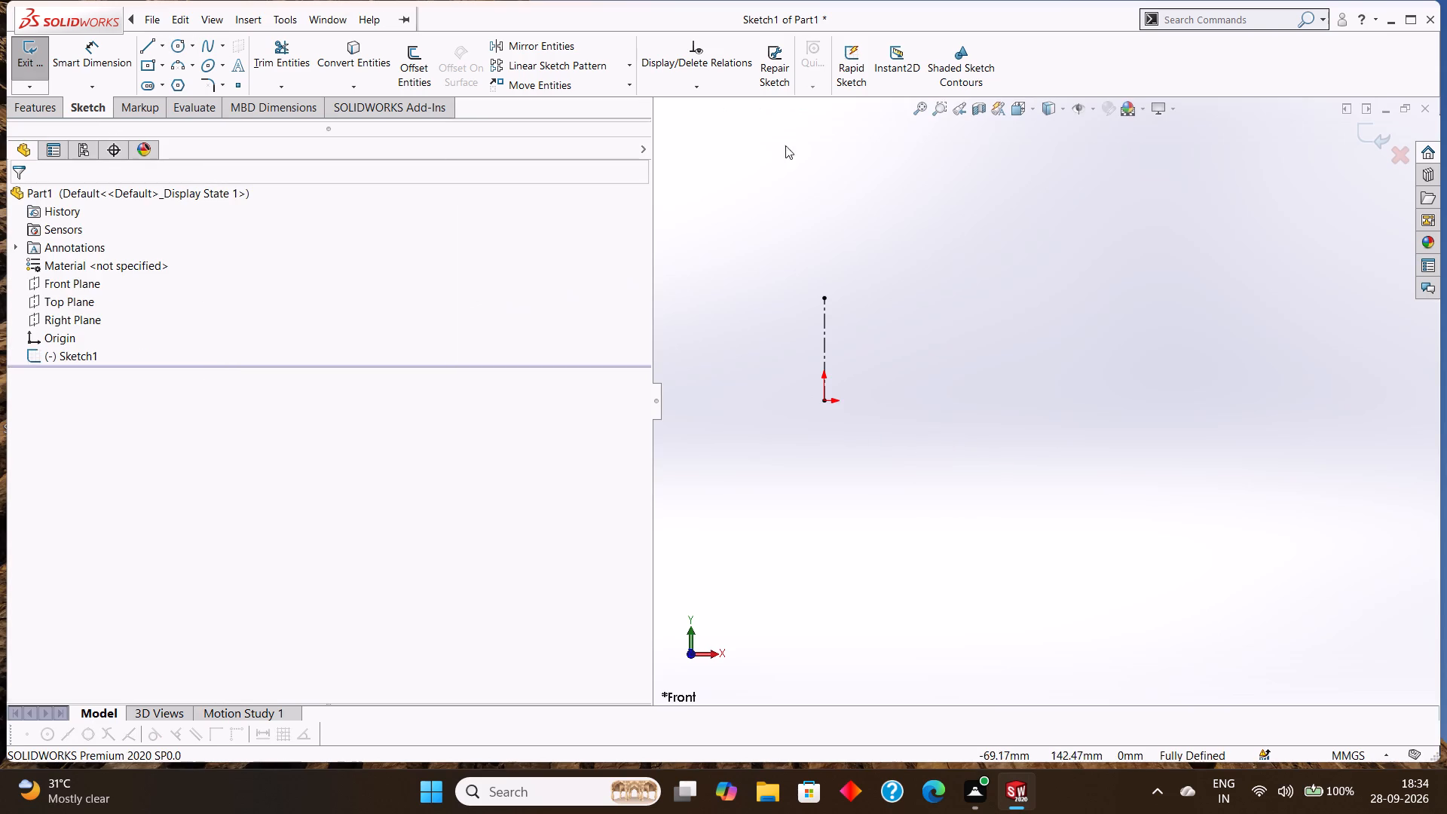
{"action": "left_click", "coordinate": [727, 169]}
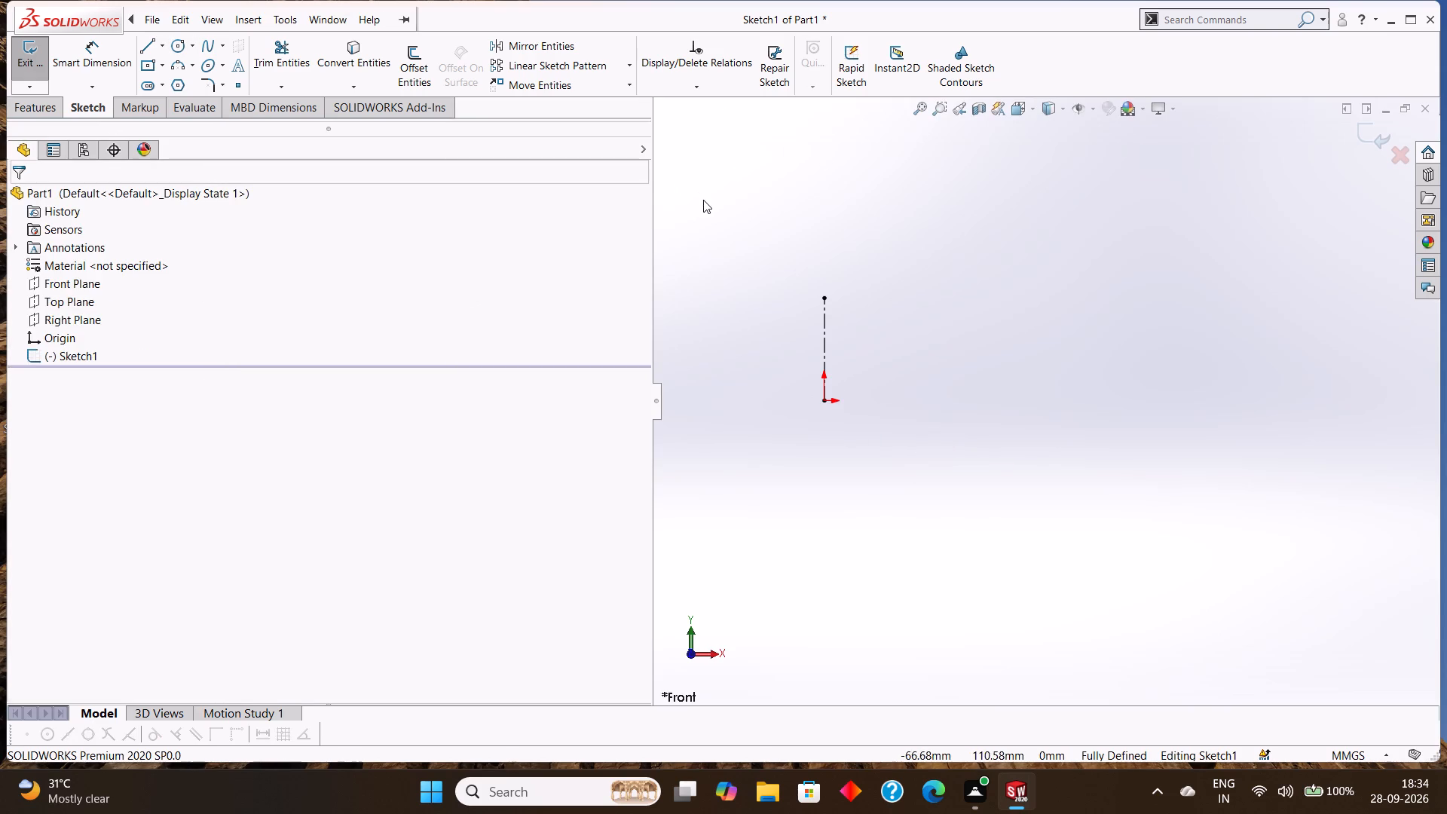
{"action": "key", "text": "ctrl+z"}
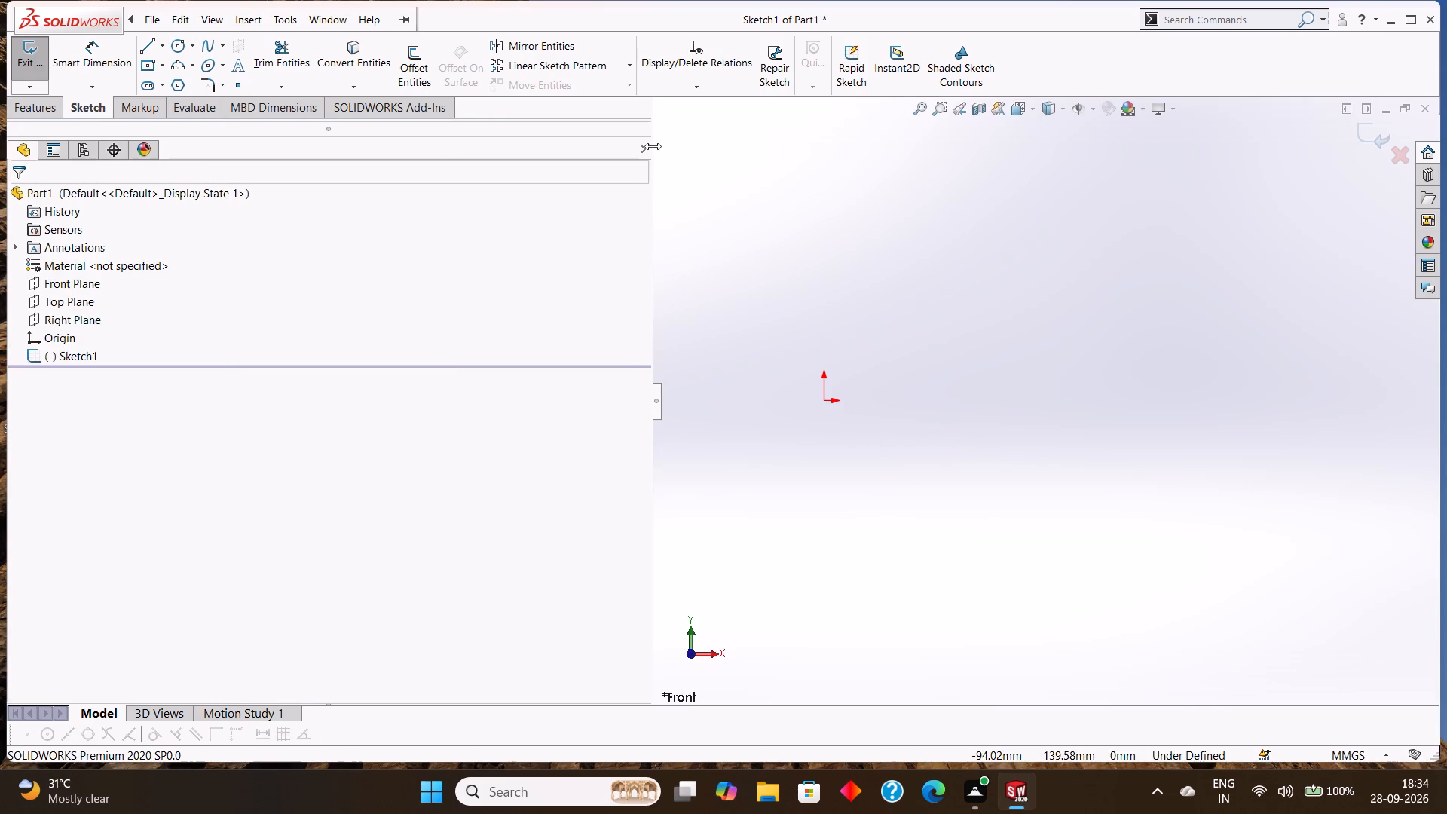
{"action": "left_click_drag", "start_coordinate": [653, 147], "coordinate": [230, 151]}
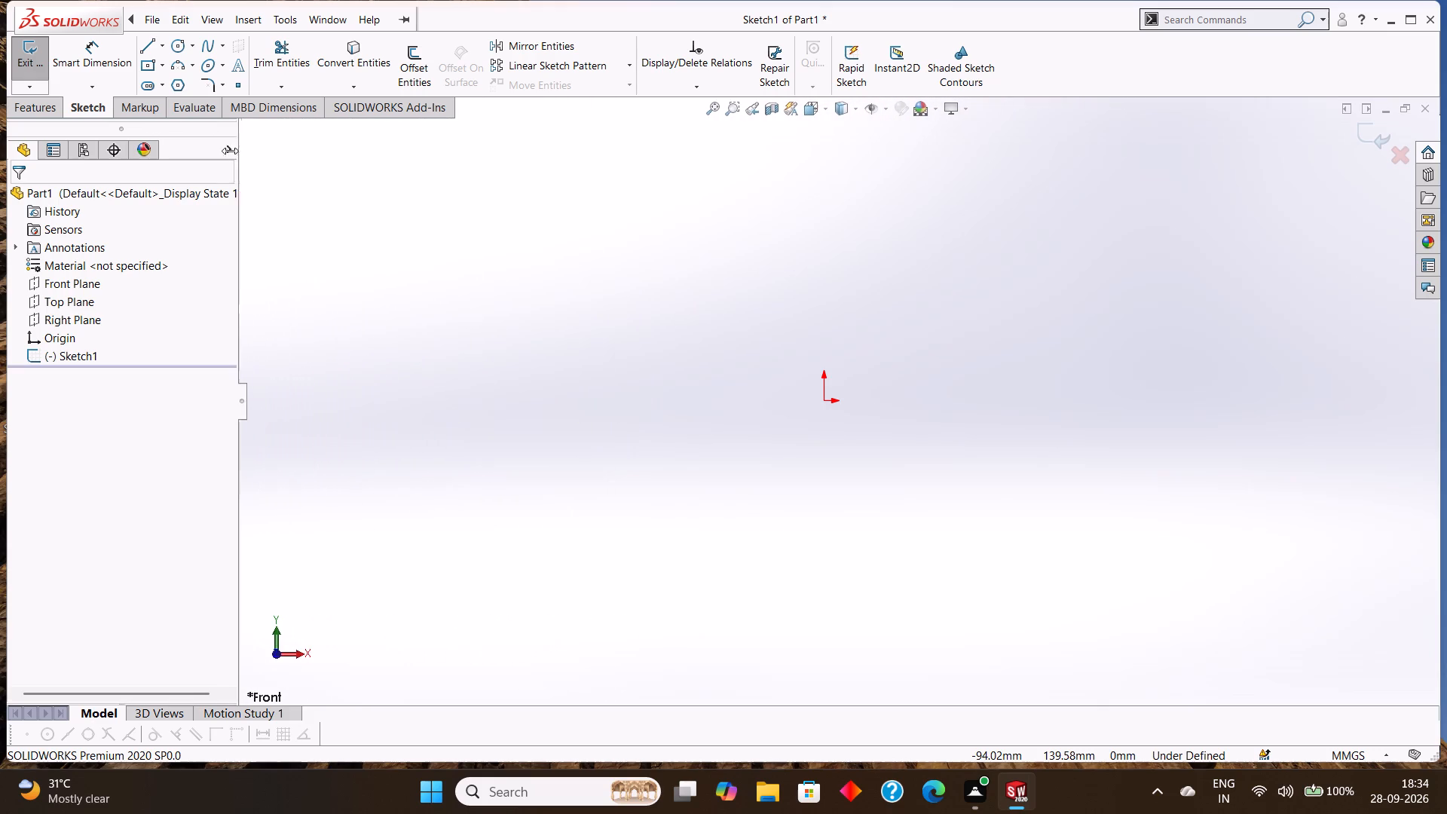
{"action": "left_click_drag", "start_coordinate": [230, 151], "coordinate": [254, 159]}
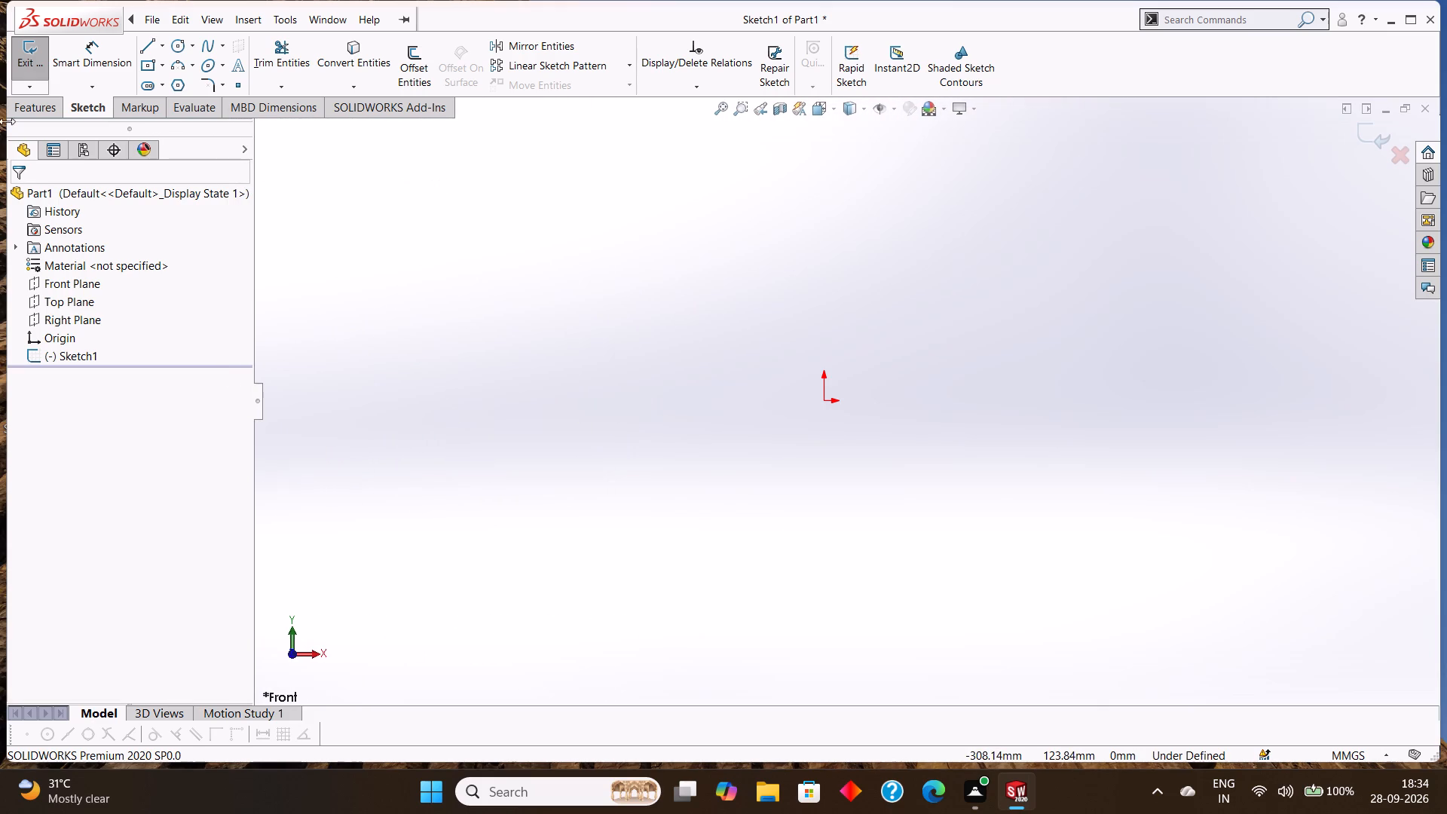
Sketch a vertical construction centerline 25 mm long upward from the origin and end the chain there.
{"action": "left_click", "coordinate": [176, 47]}
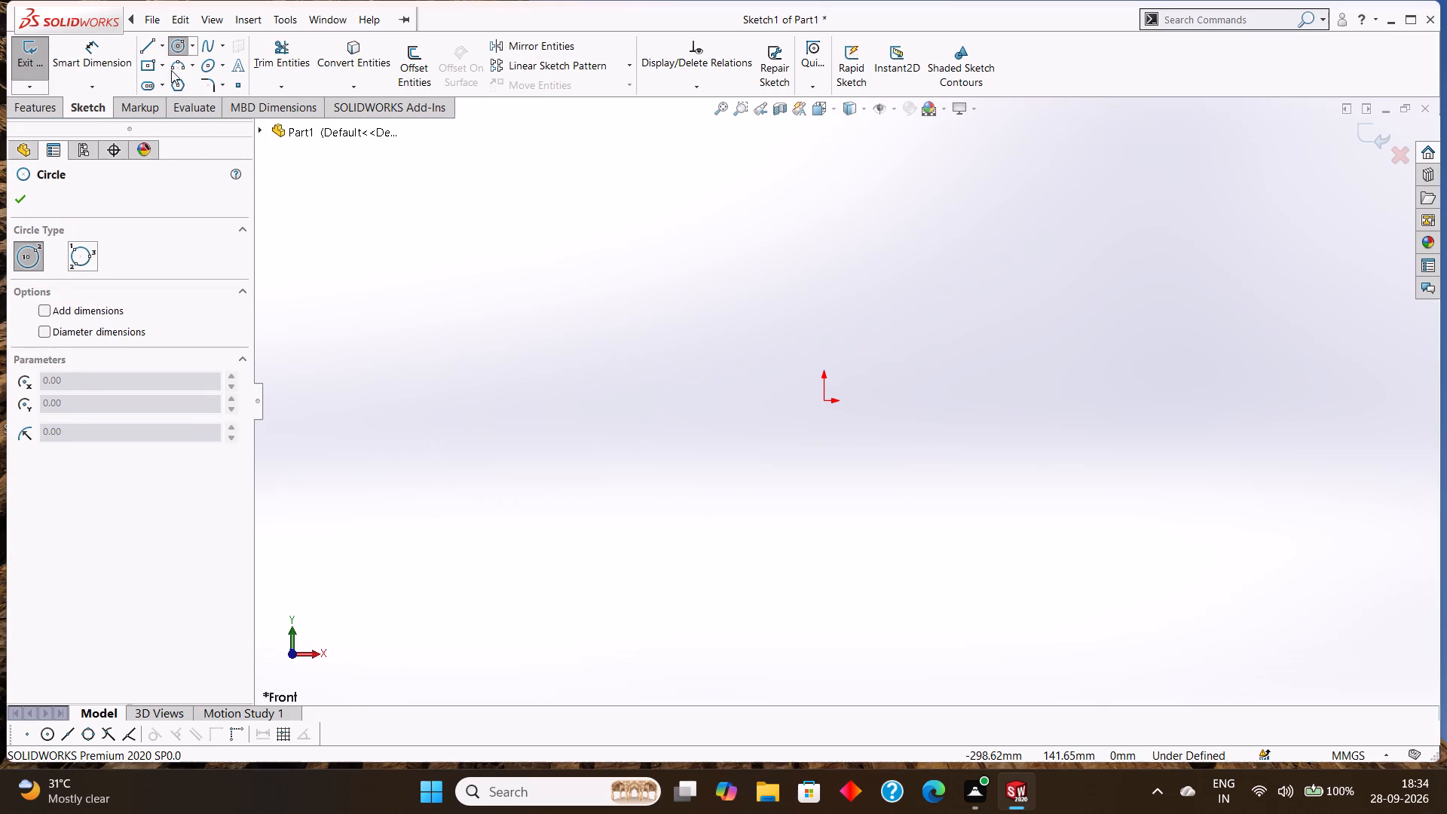
{"action": "left_click", "coordinate": [164, 46]}
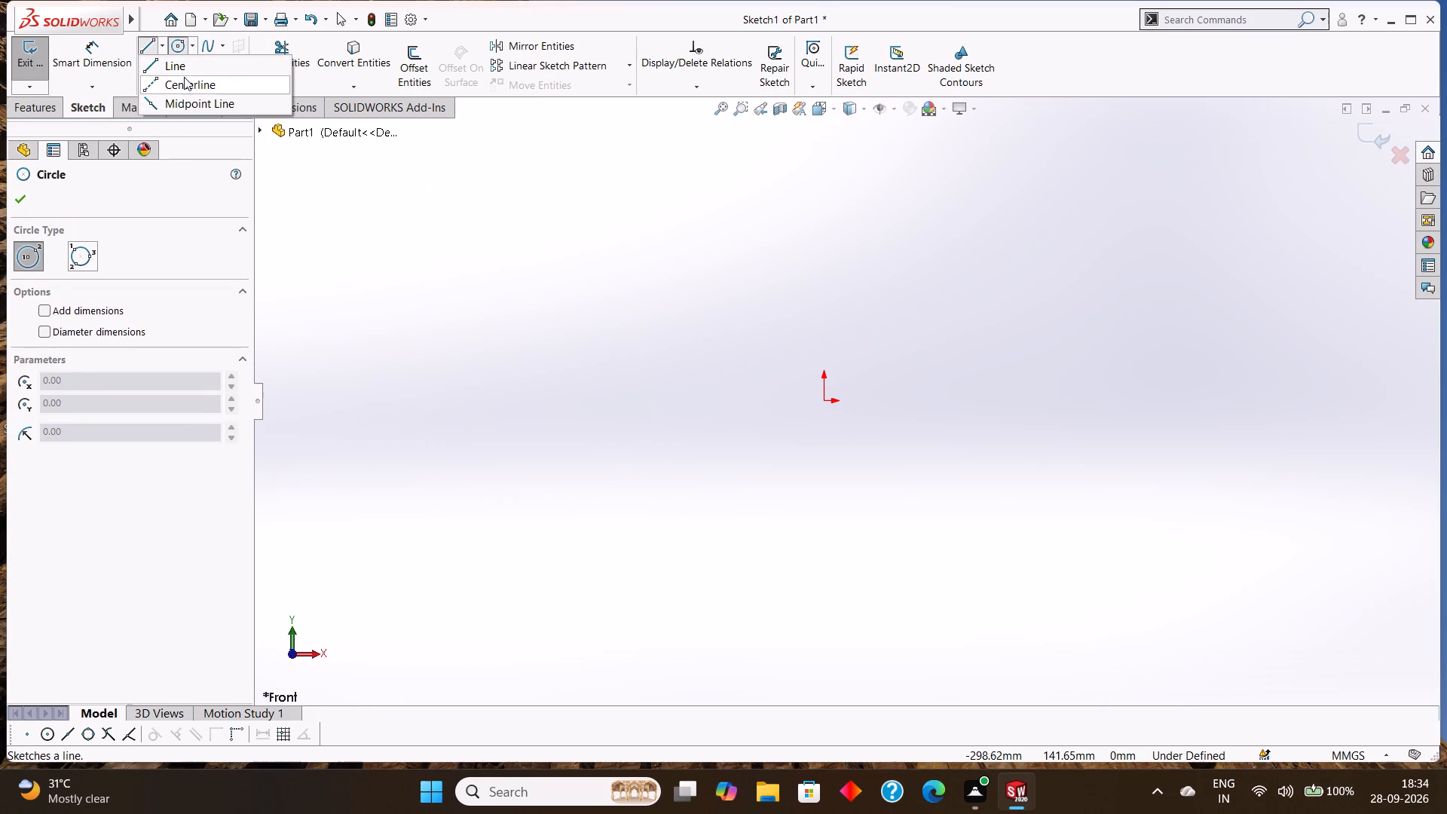
{"action": "left_click", "coordinate": [184, 78]}
{"action": "left_click", "coordinate": [827, 399]}
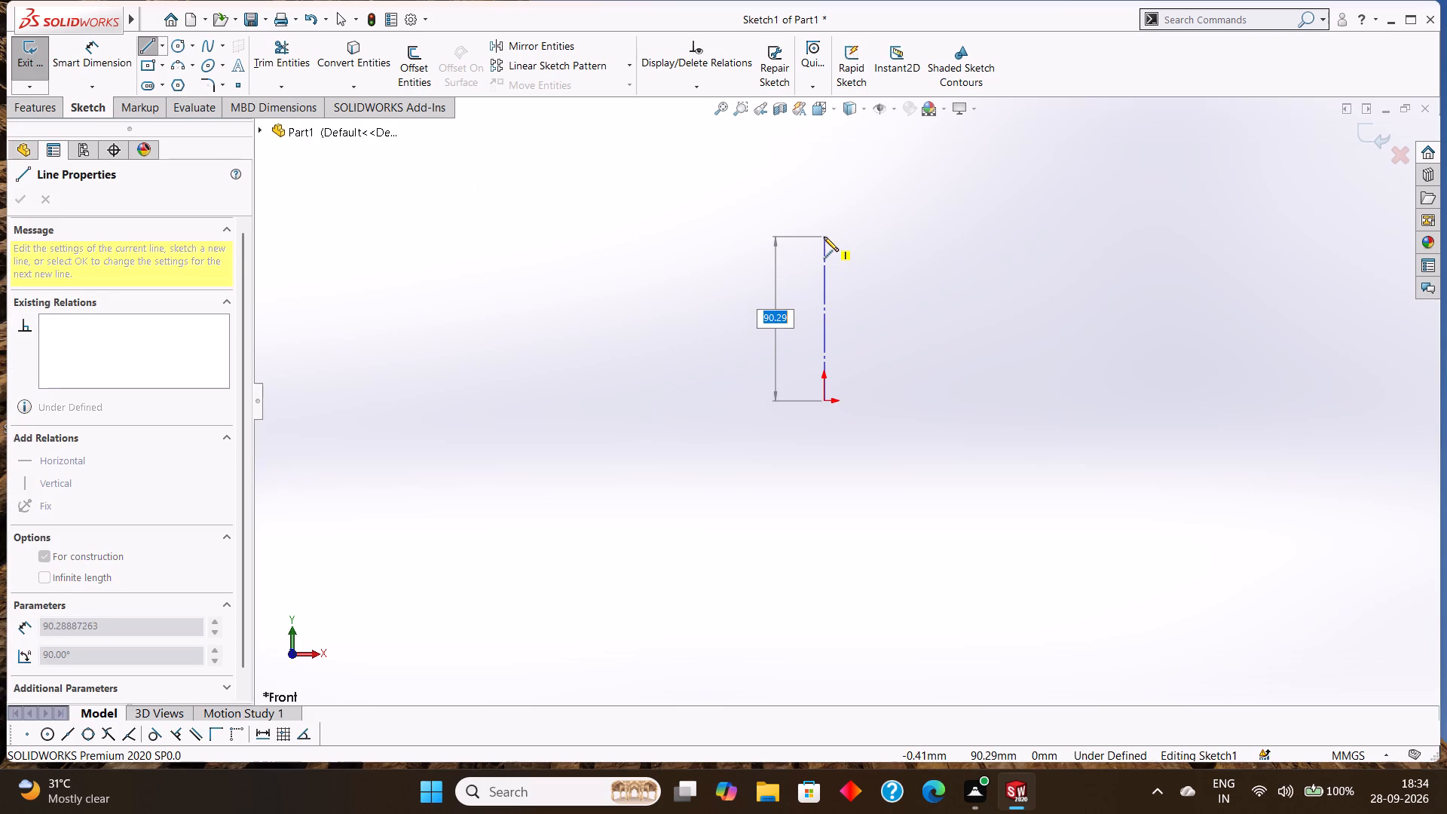
{"action": "type", "text": "25"}
{"action": "key", "text": "Return"}
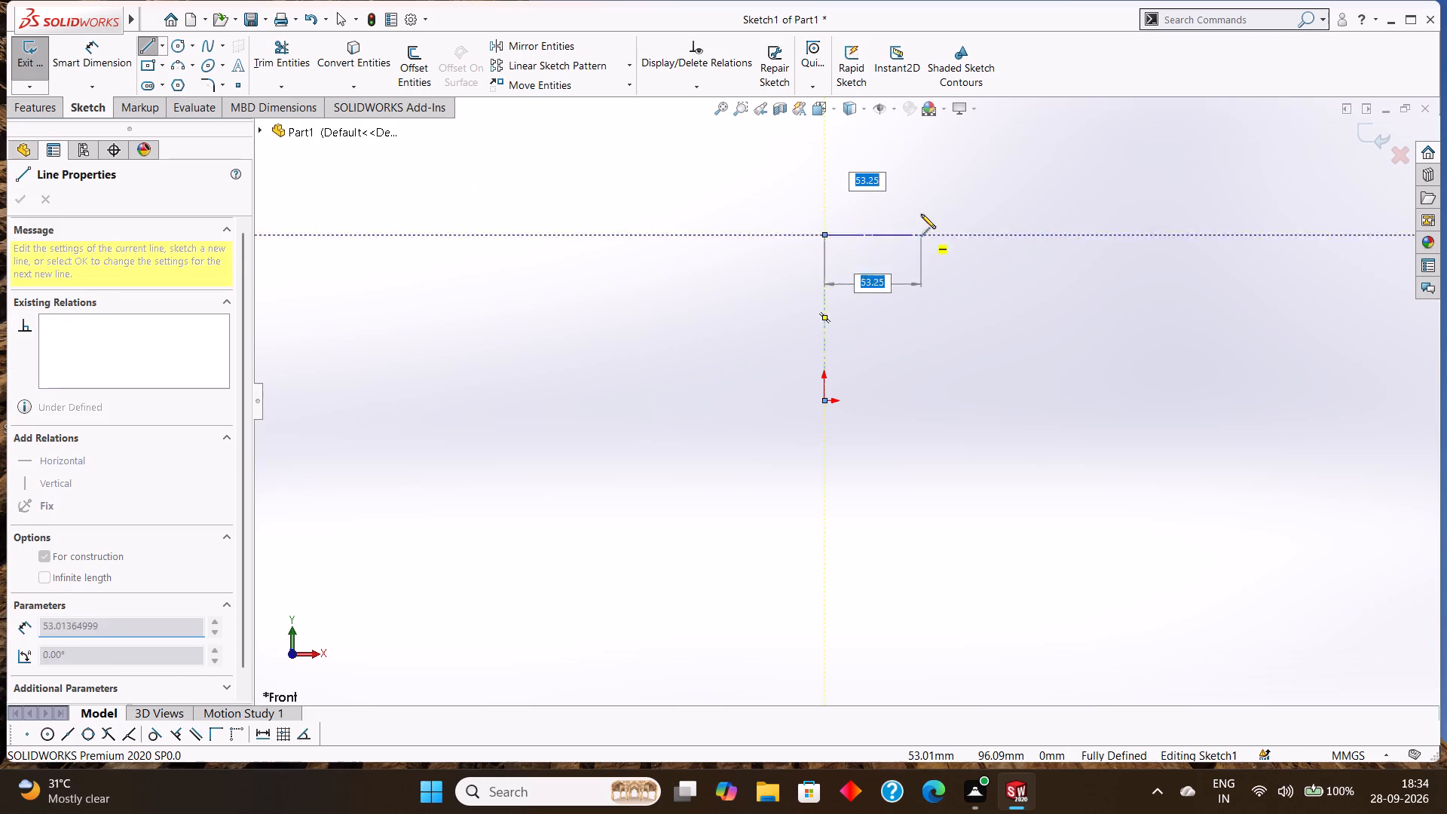
{"action": "right_click", "coordinate": [921, 205]}
{"action": "left_click", "coordinate": [959, 212]}
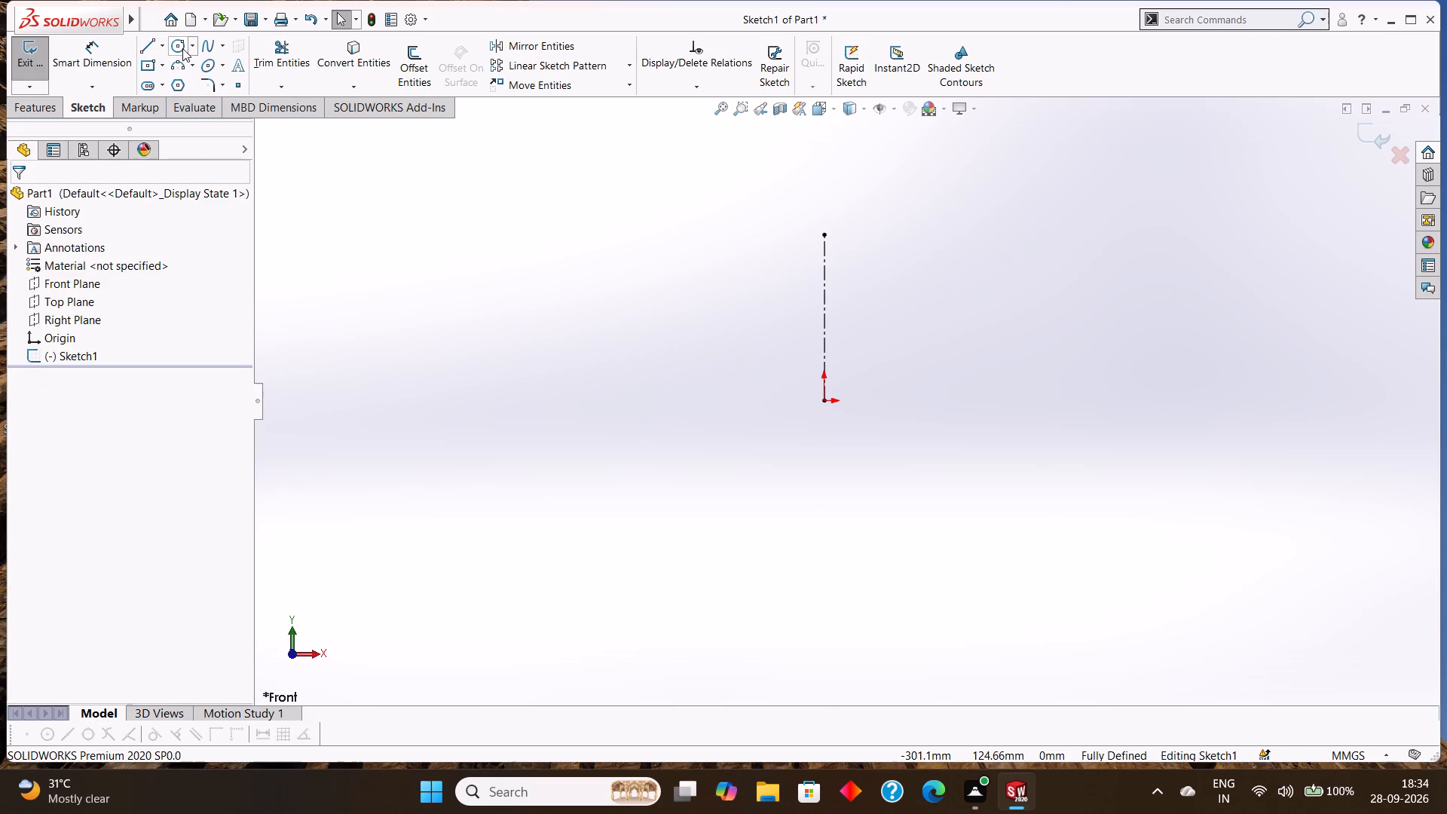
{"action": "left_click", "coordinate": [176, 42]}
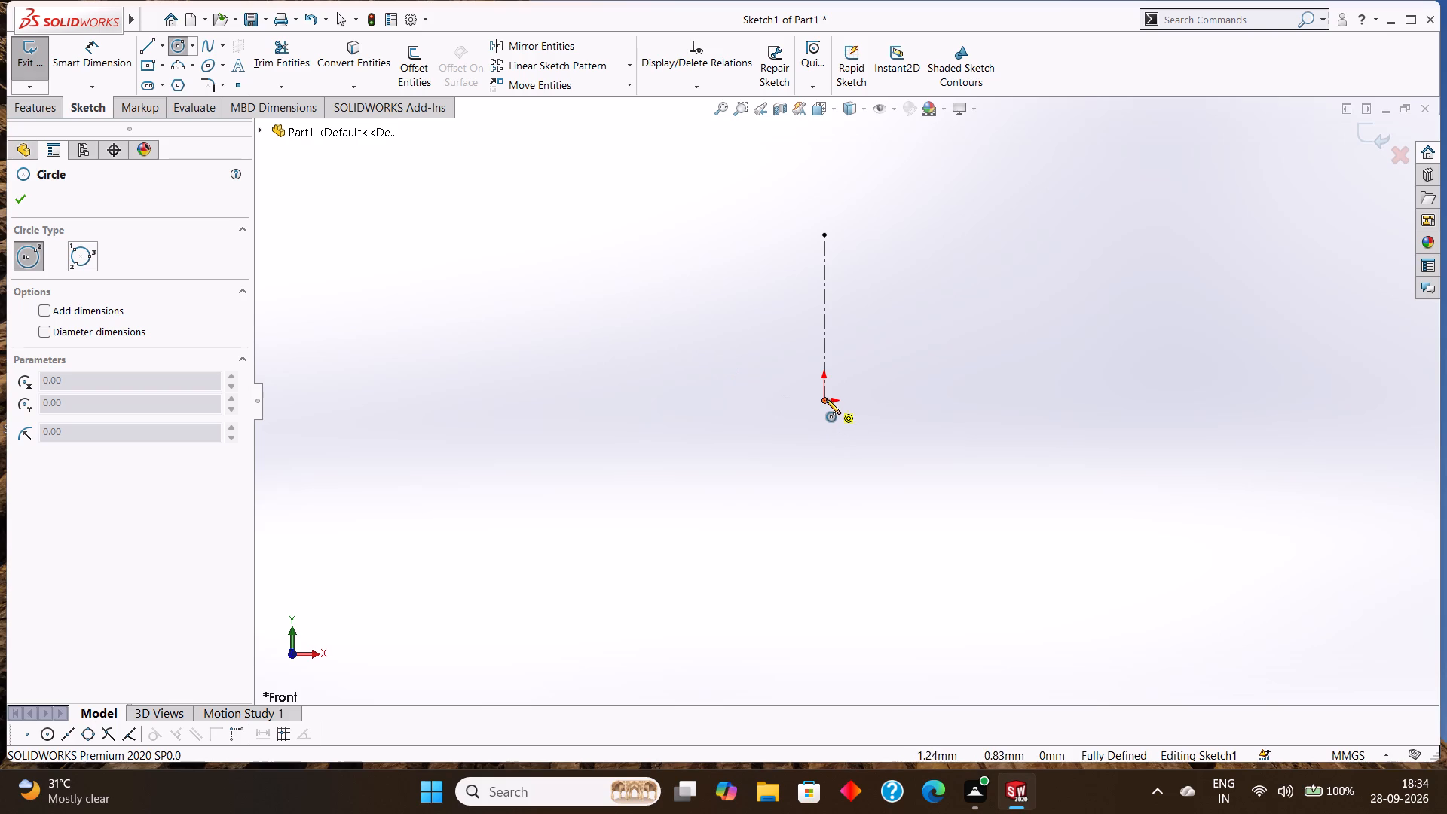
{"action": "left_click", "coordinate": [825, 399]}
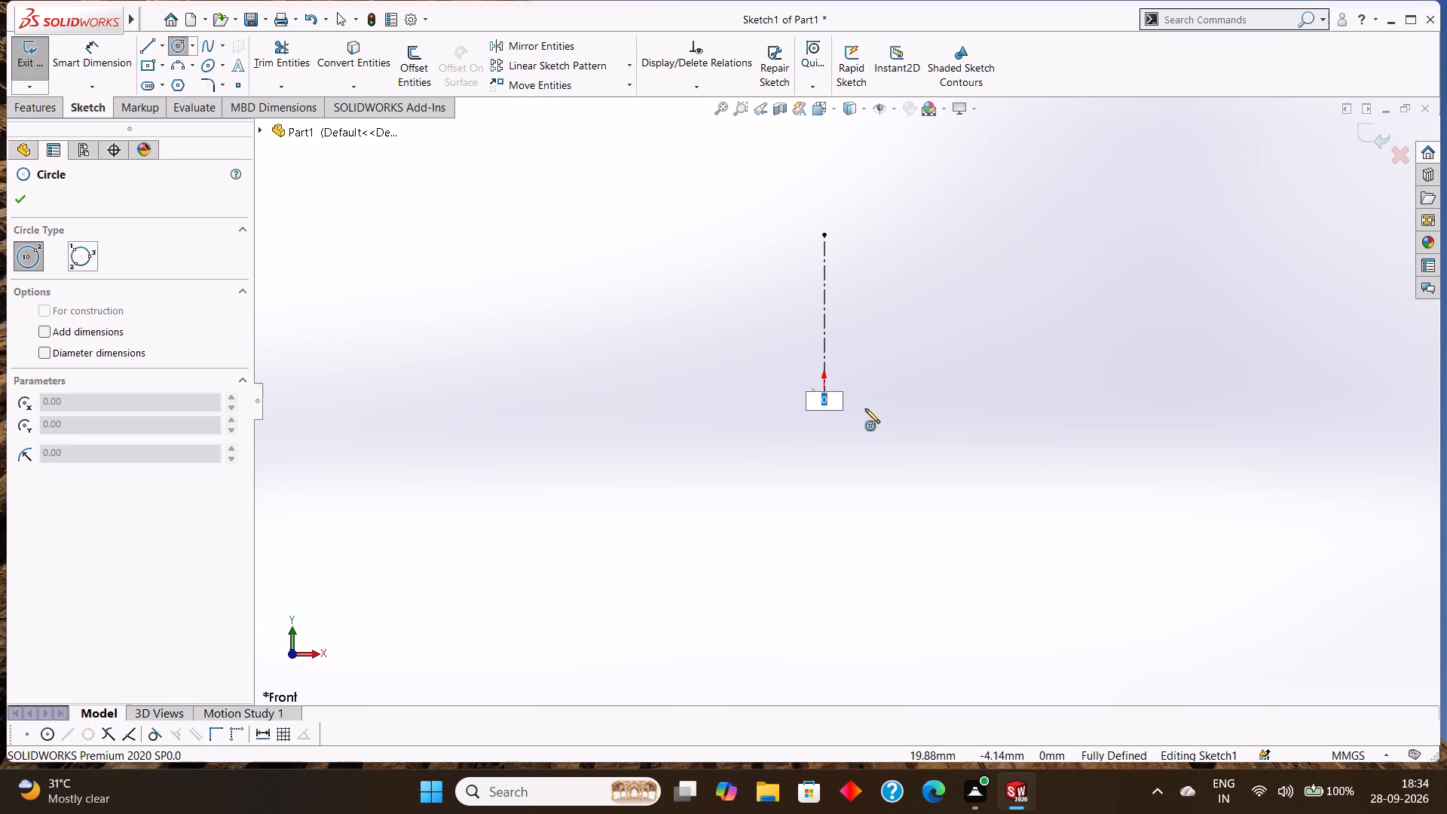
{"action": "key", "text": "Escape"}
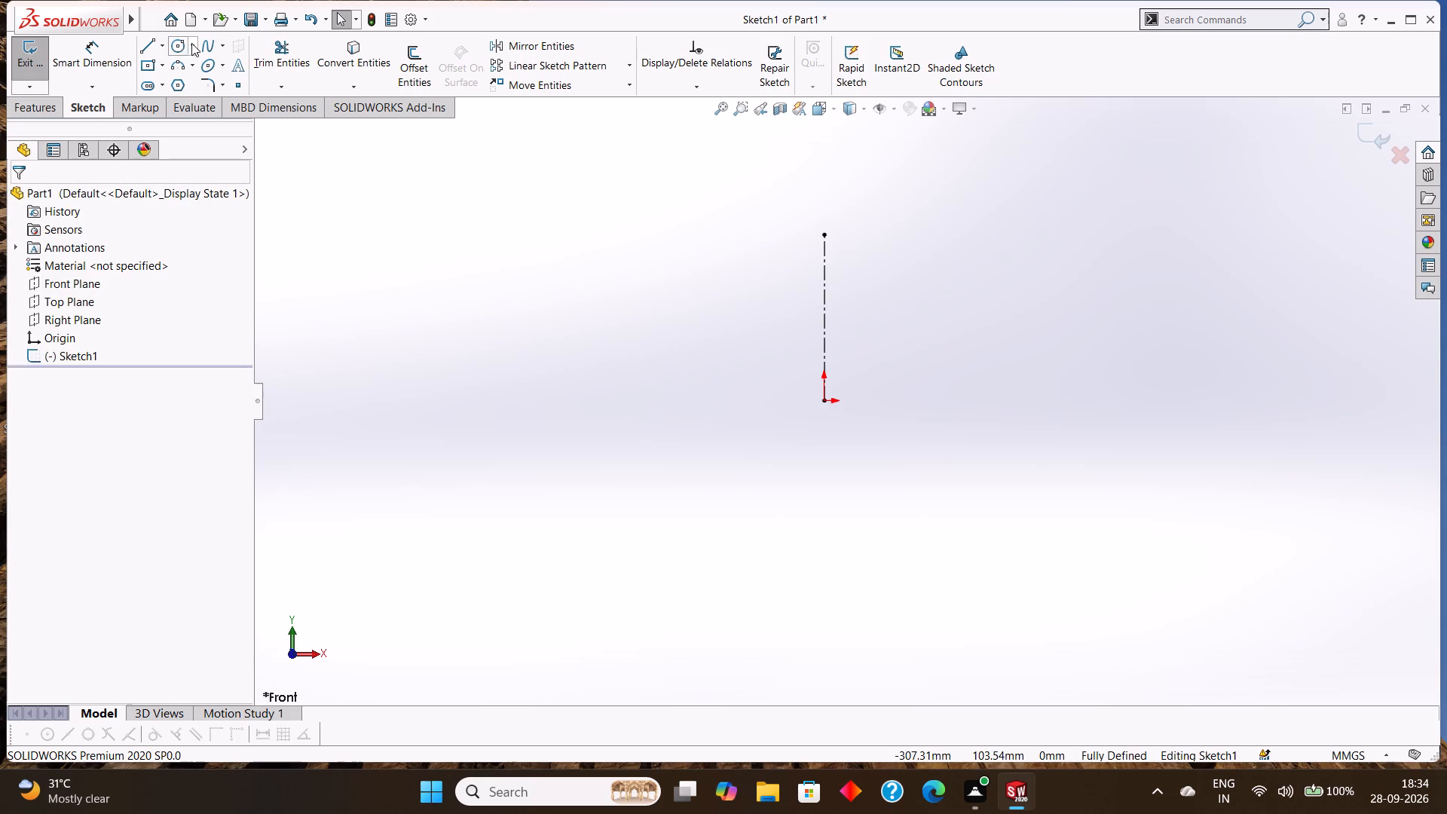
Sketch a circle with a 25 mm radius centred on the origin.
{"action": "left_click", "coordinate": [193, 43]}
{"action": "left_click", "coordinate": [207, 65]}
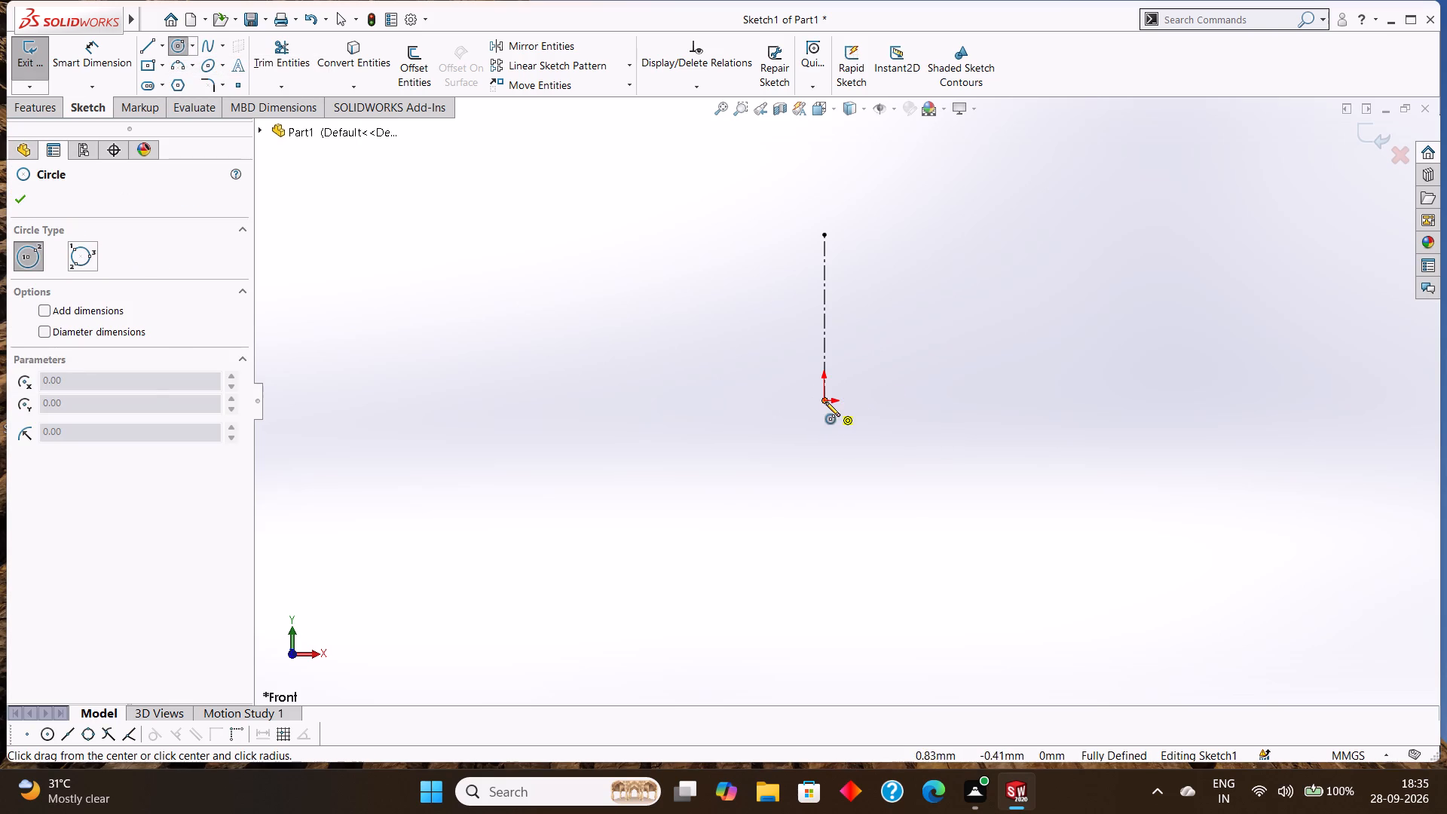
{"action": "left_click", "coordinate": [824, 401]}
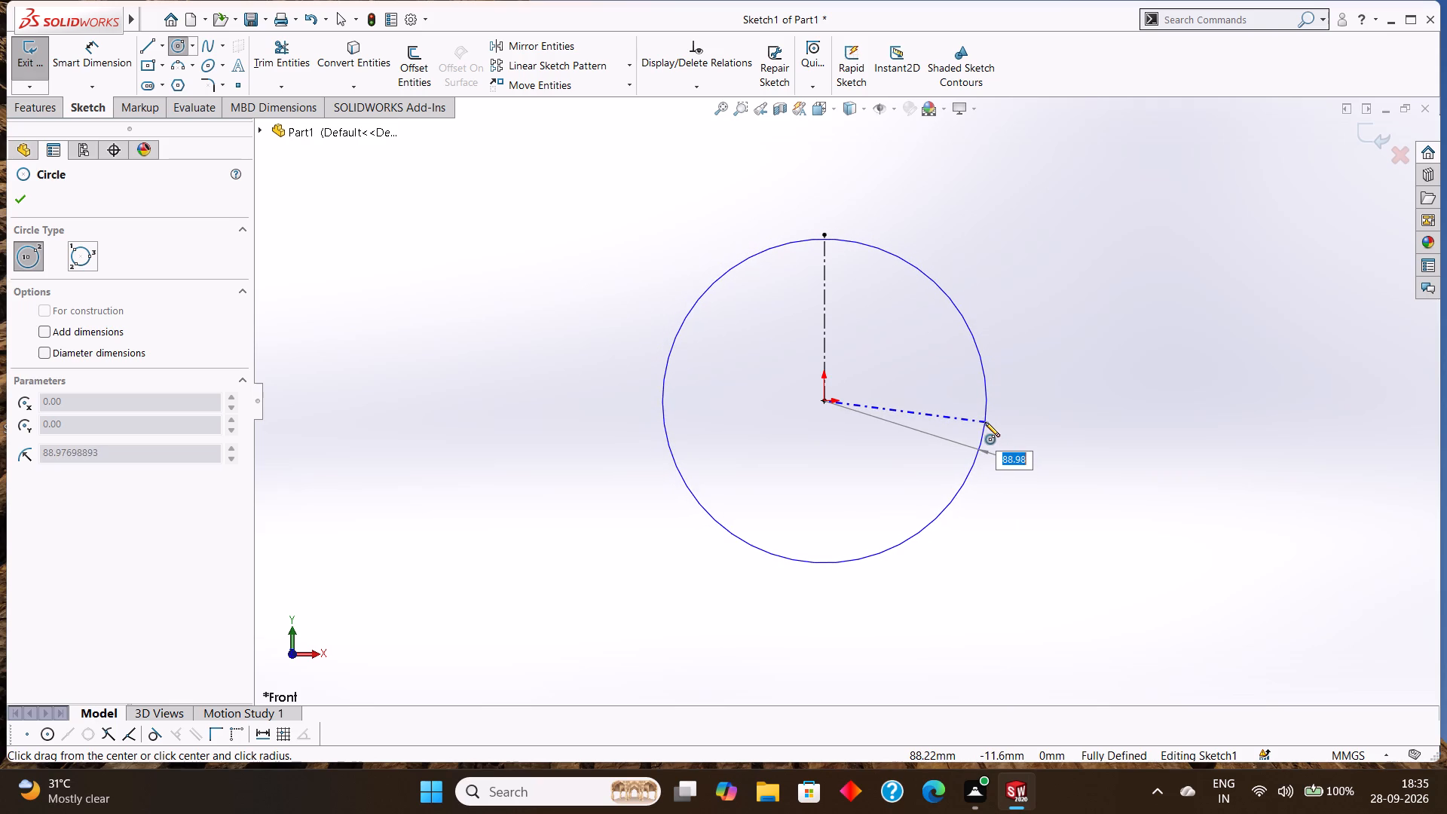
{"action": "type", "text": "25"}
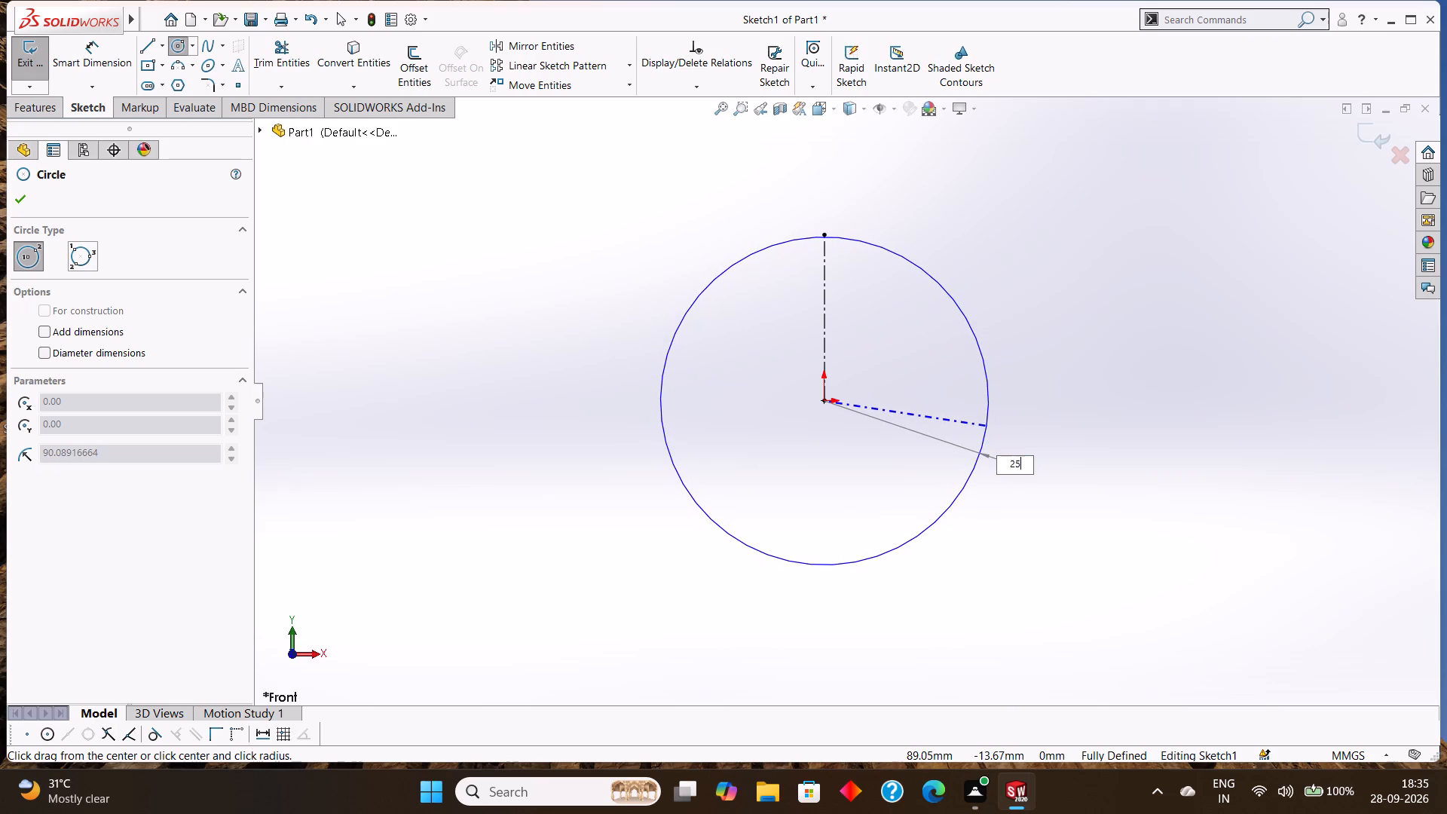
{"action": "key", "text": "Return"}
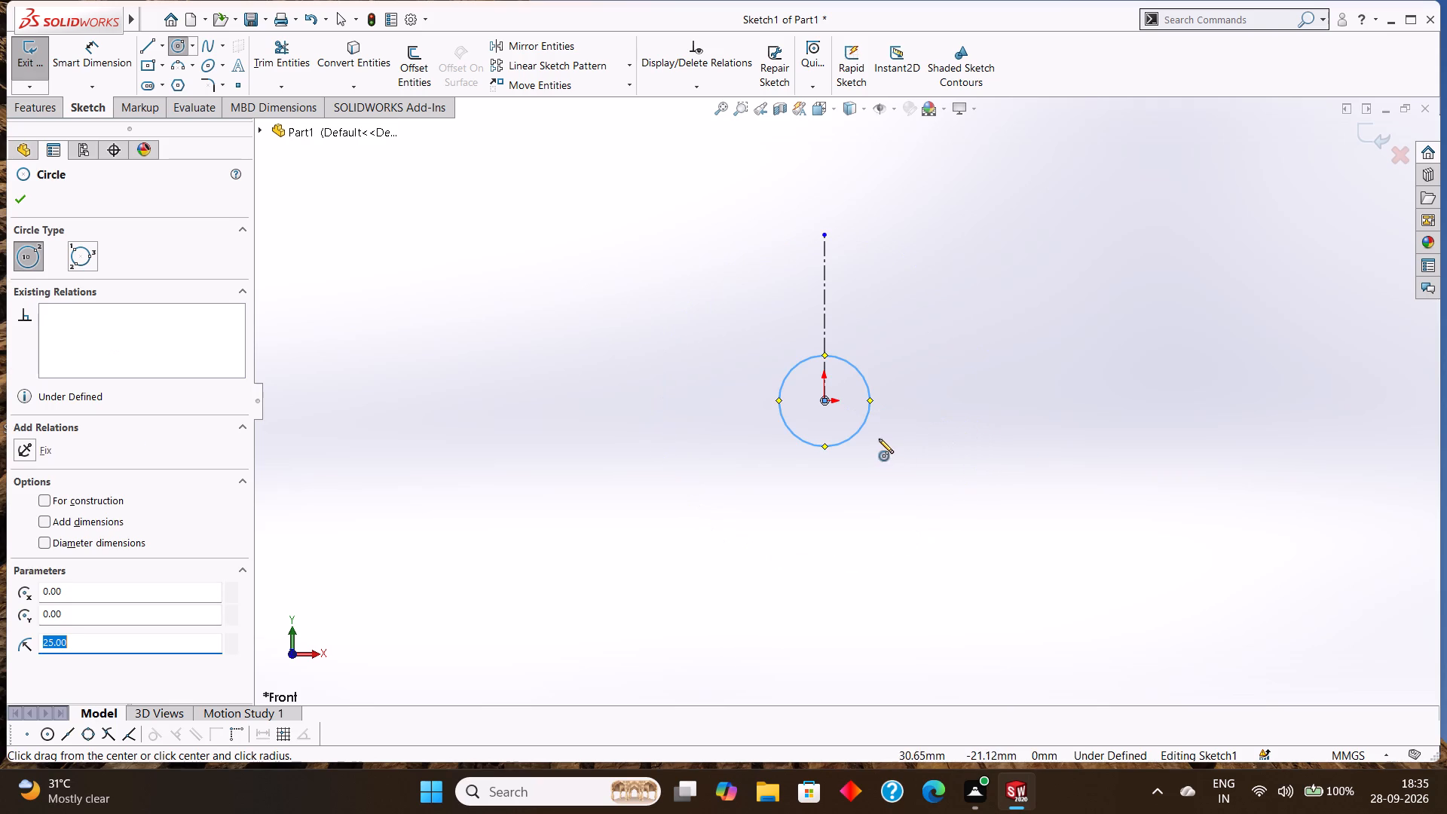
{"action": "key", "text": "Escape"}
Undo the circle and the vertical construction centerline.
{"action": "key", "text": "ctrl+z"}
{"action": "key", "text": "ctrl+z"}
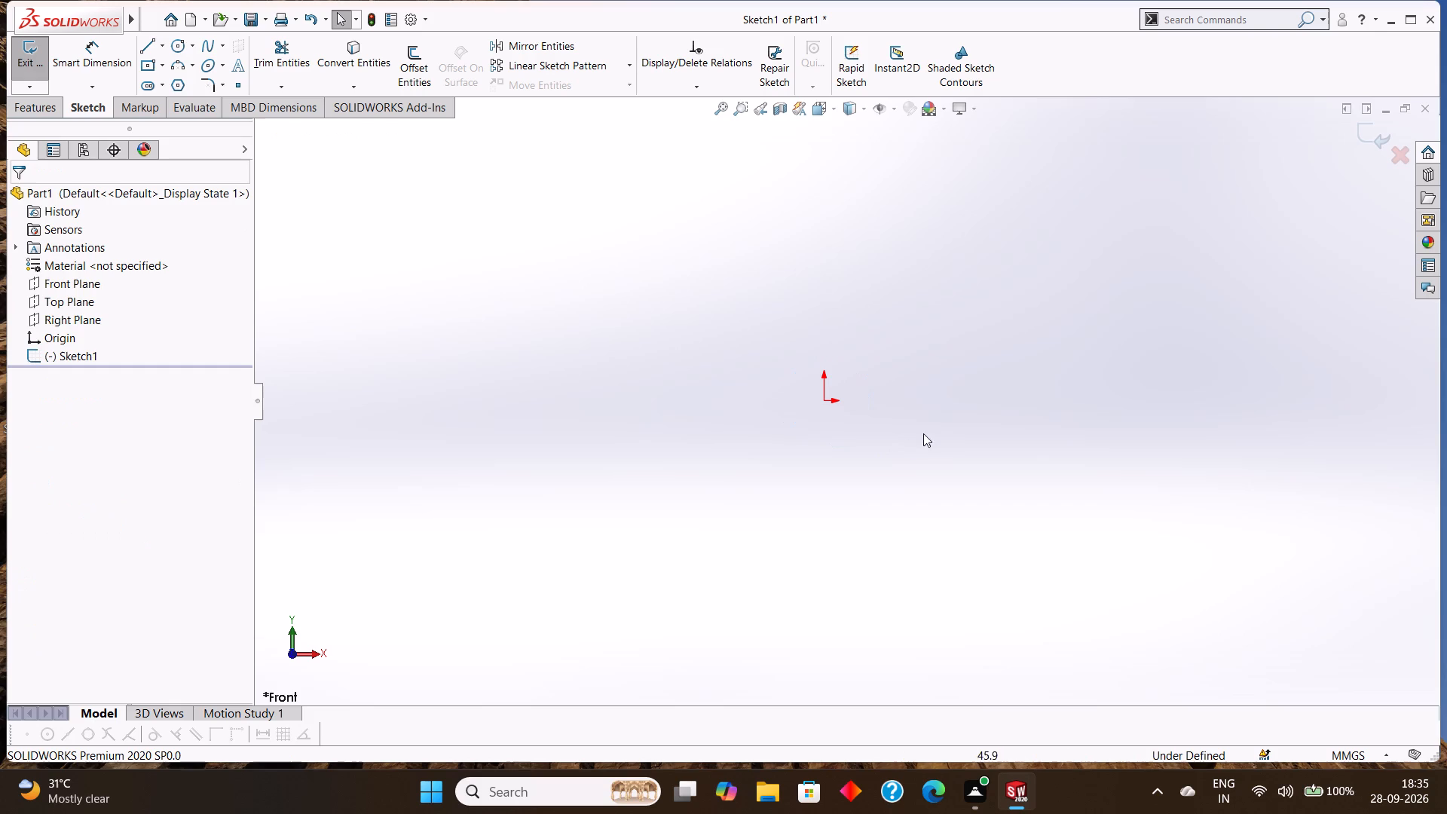
Sketch a vertical construction centerline 25 mm long upward from the origin and end the chain.
{"action": "left_click", "coordinate": [166, 41]}
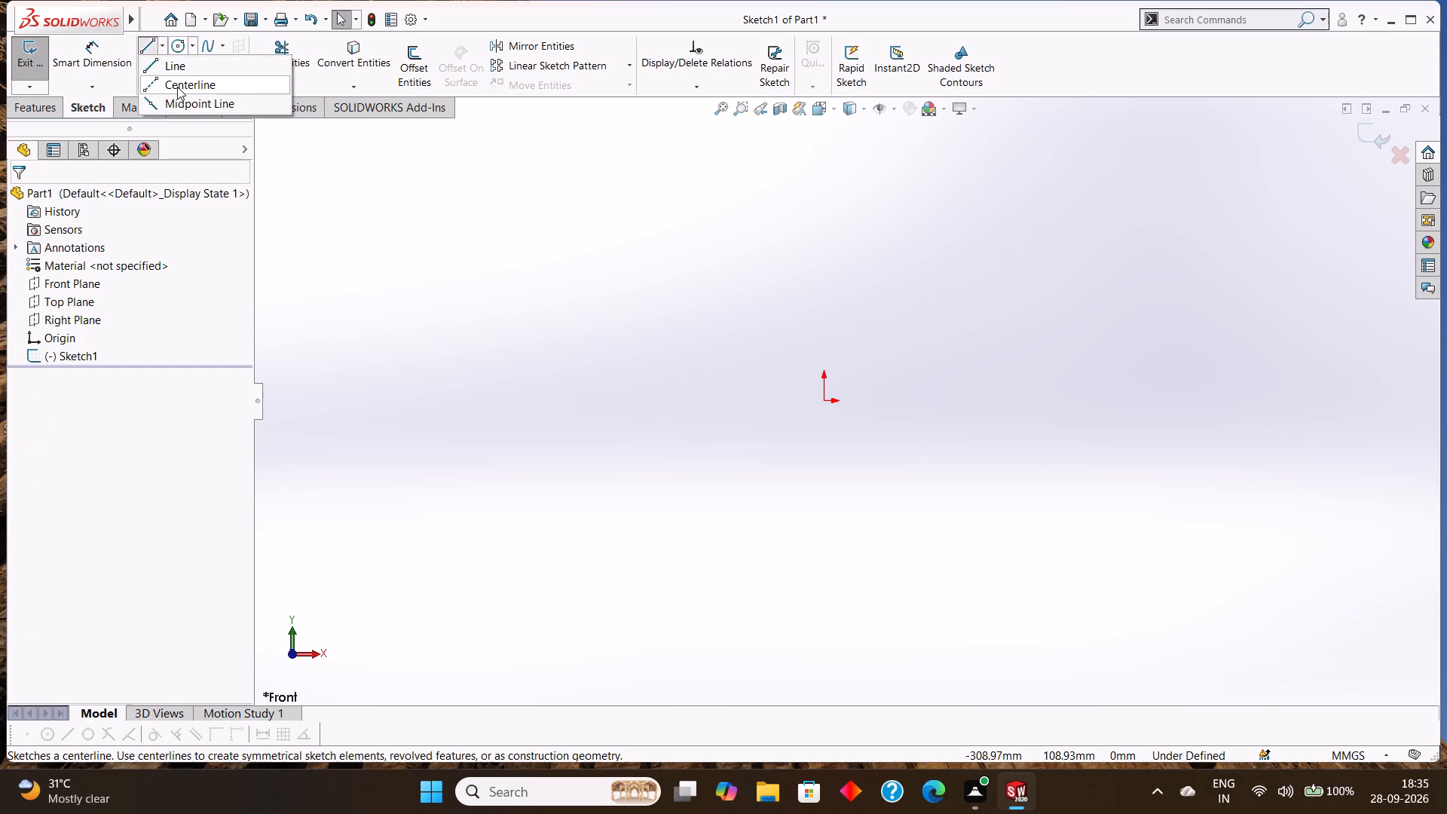
{"action": "left_click", "coordinate": [177, 87]}
{"action": "left_click", "coordinate": [826, 399]}
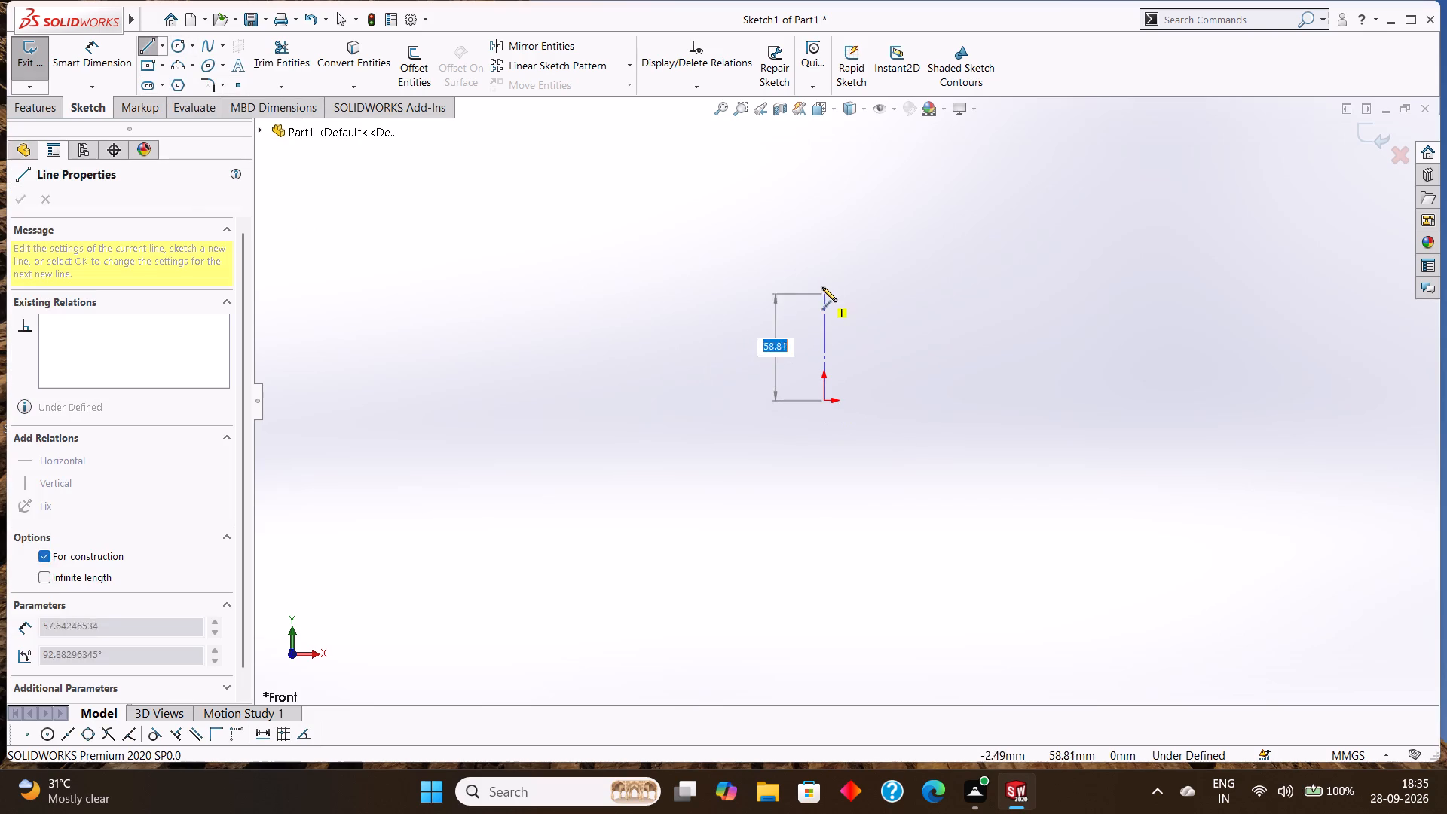
{"action": "type", "text": "25"}
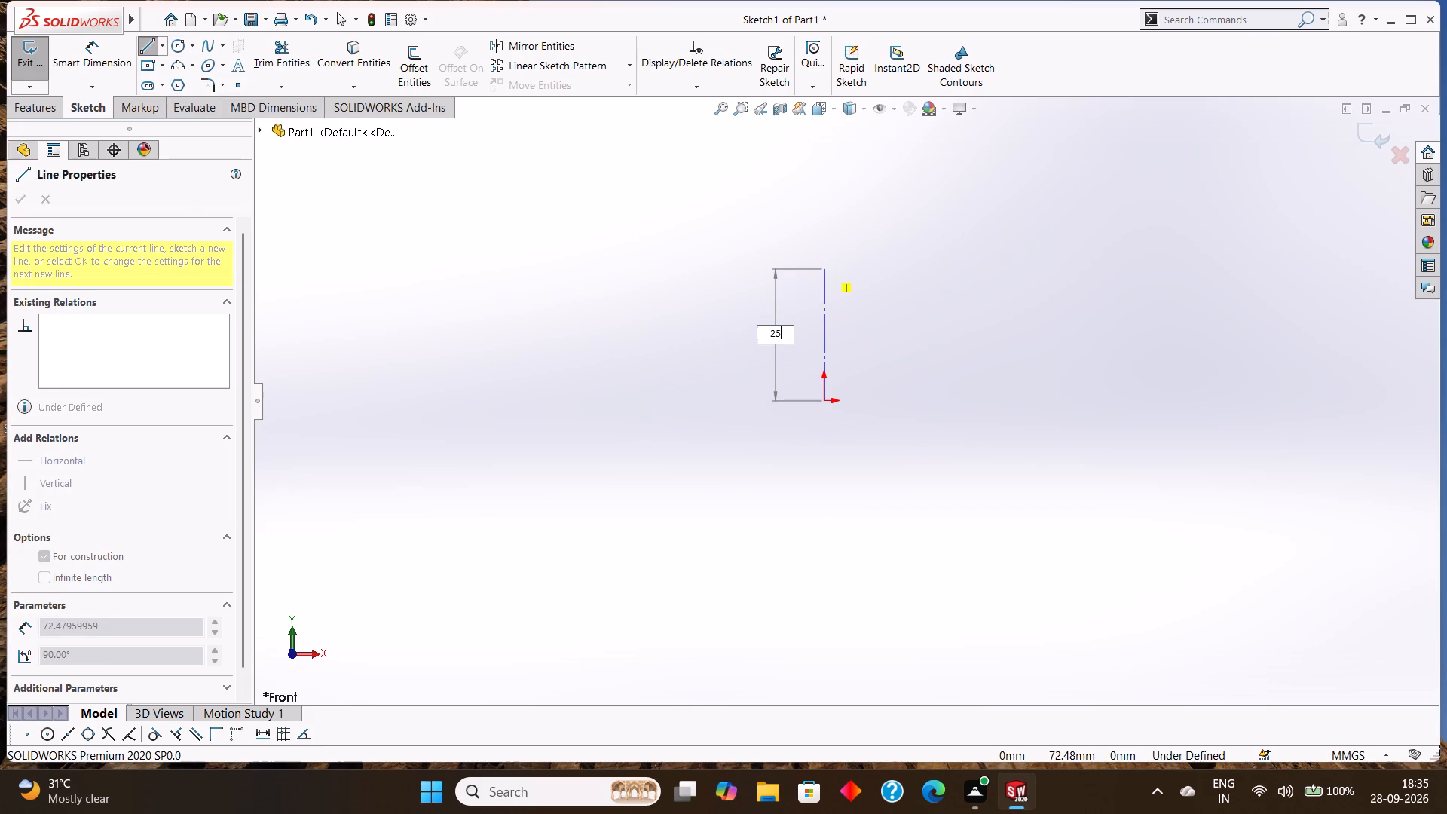
{"action": "key", "text": "Return"}
{"action": "right_click", "coordinate": [912, 293]}
{"action": "left_click", "coordinate": [953, 303]}
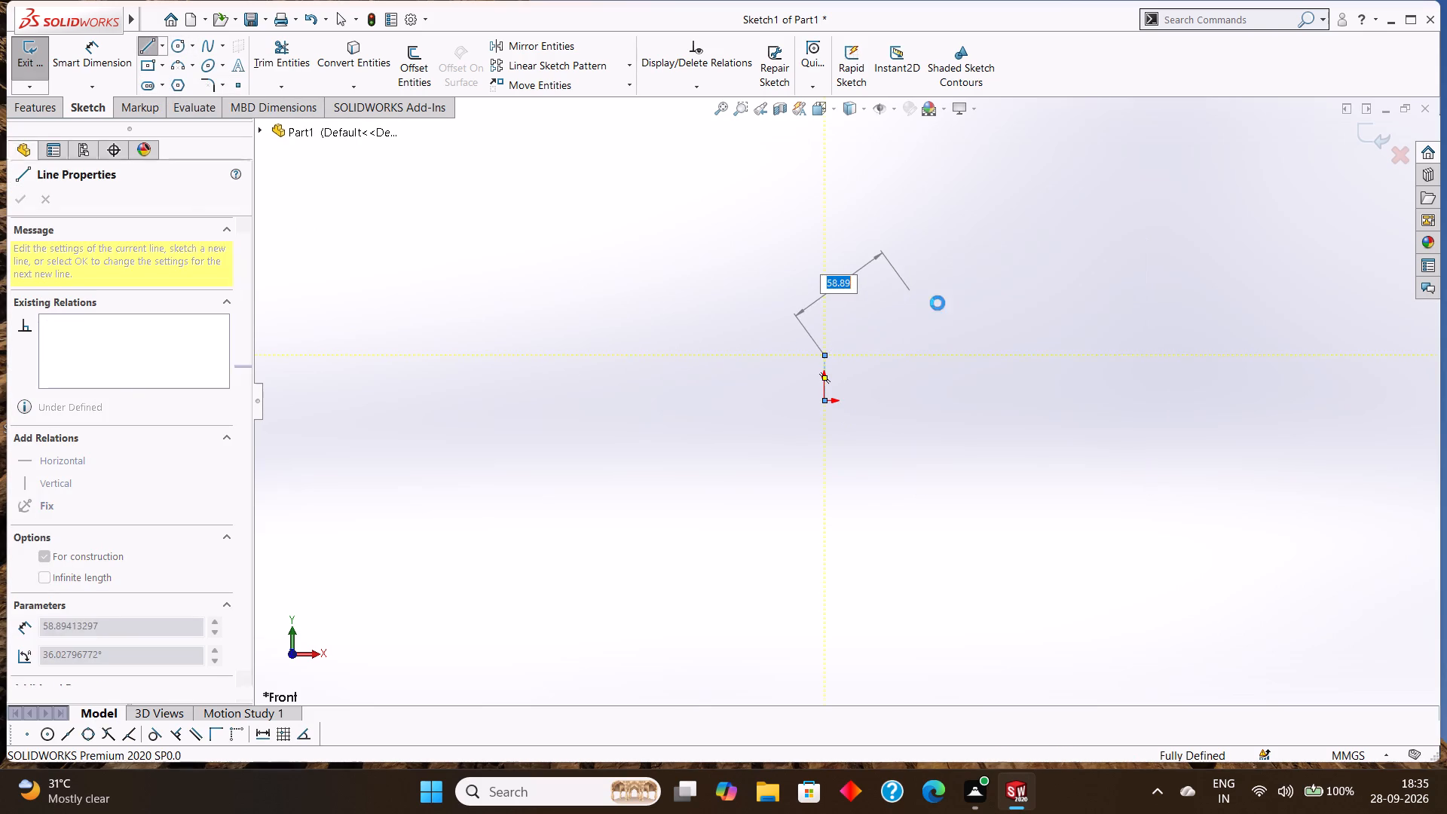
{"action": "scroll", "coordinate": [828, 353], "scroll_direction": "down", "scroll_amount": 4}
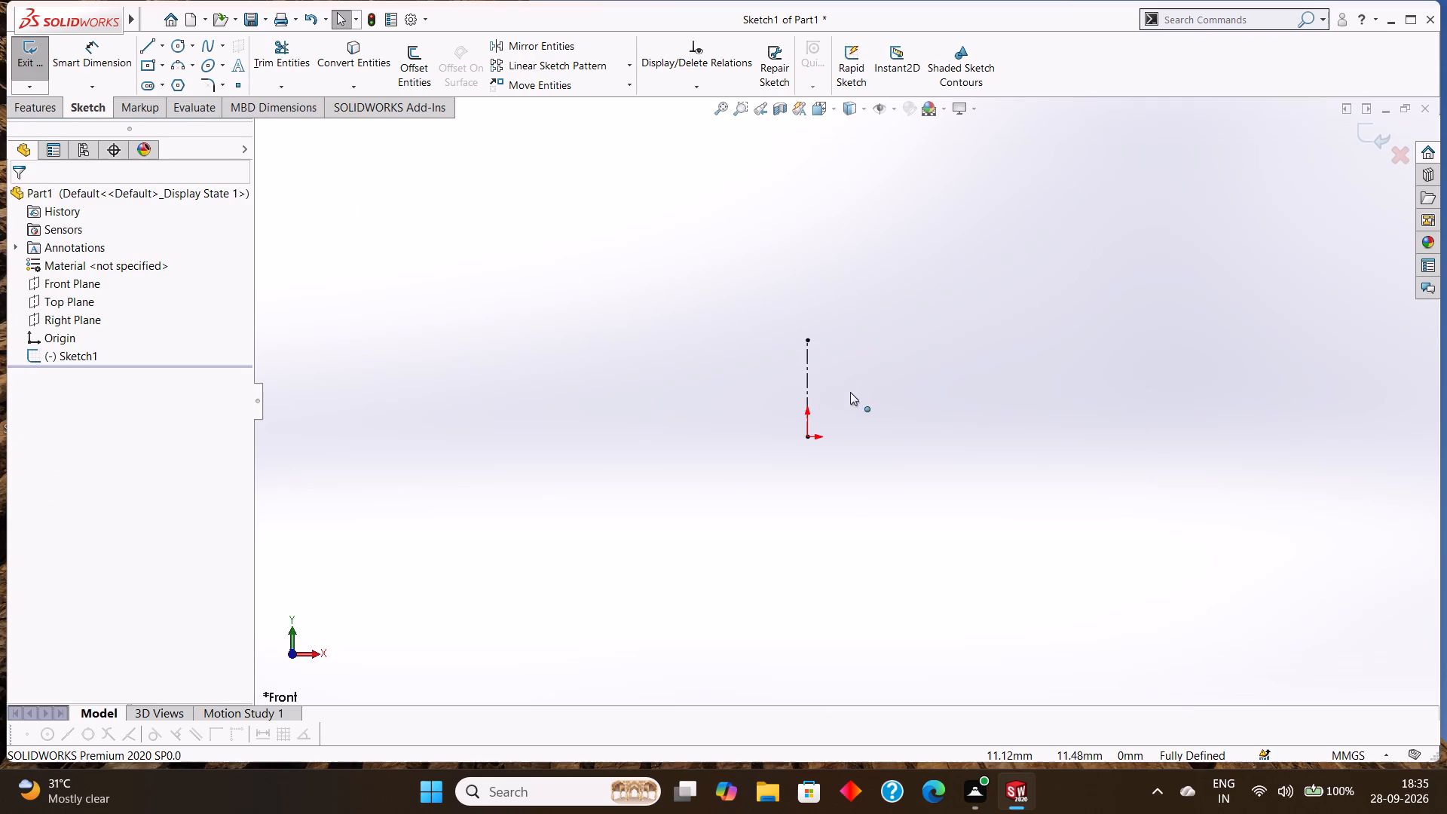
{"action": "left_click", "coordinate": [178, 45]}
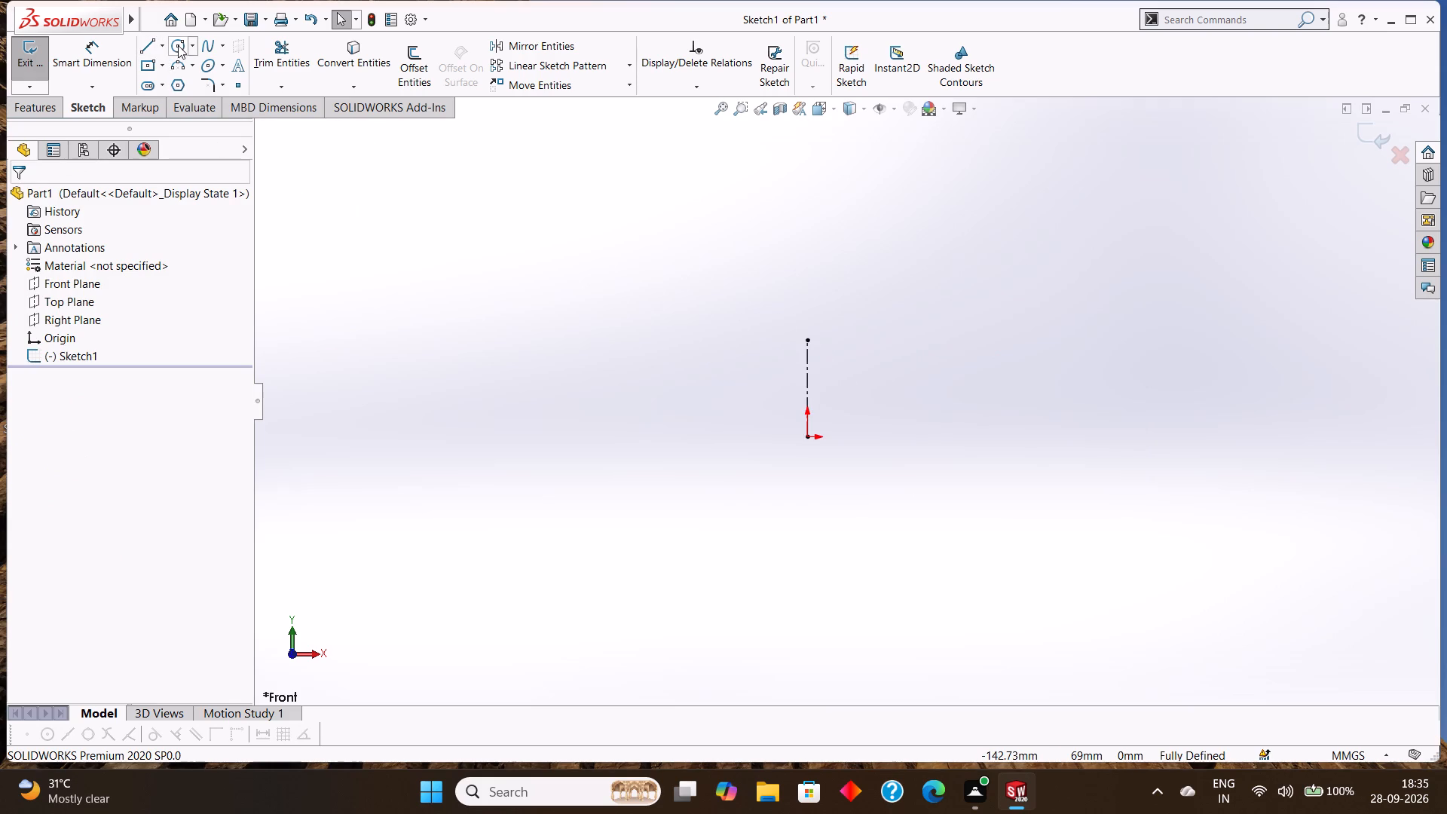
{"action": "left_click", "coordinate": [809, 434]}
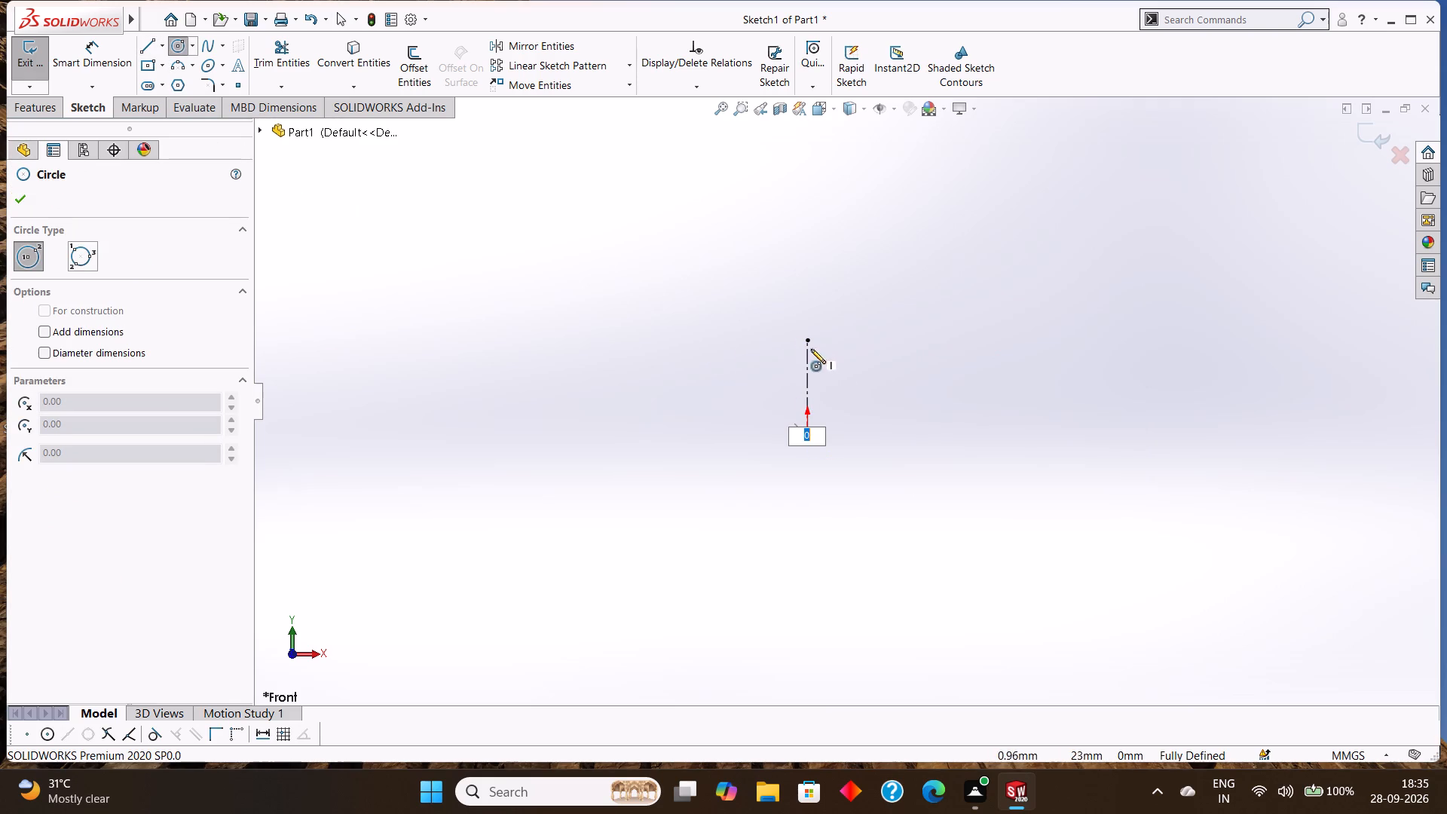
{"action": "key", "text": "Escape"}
Sketch a circle with a 25 mm radius centred on the origin.
{"action": "left_click", "coordinate": [172, 44]}
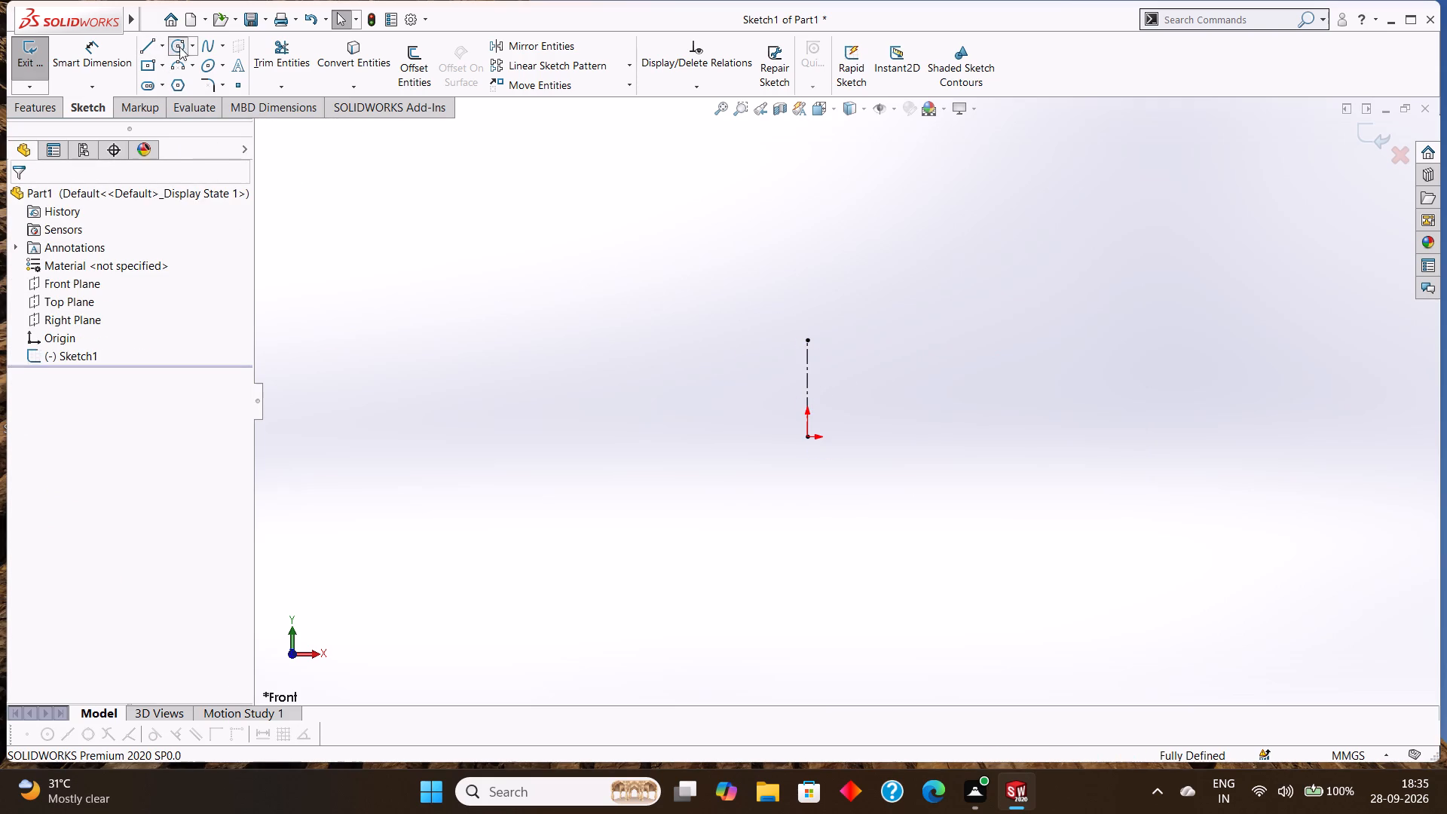
{"action": "left_click", "coordinate": [806, 439]}
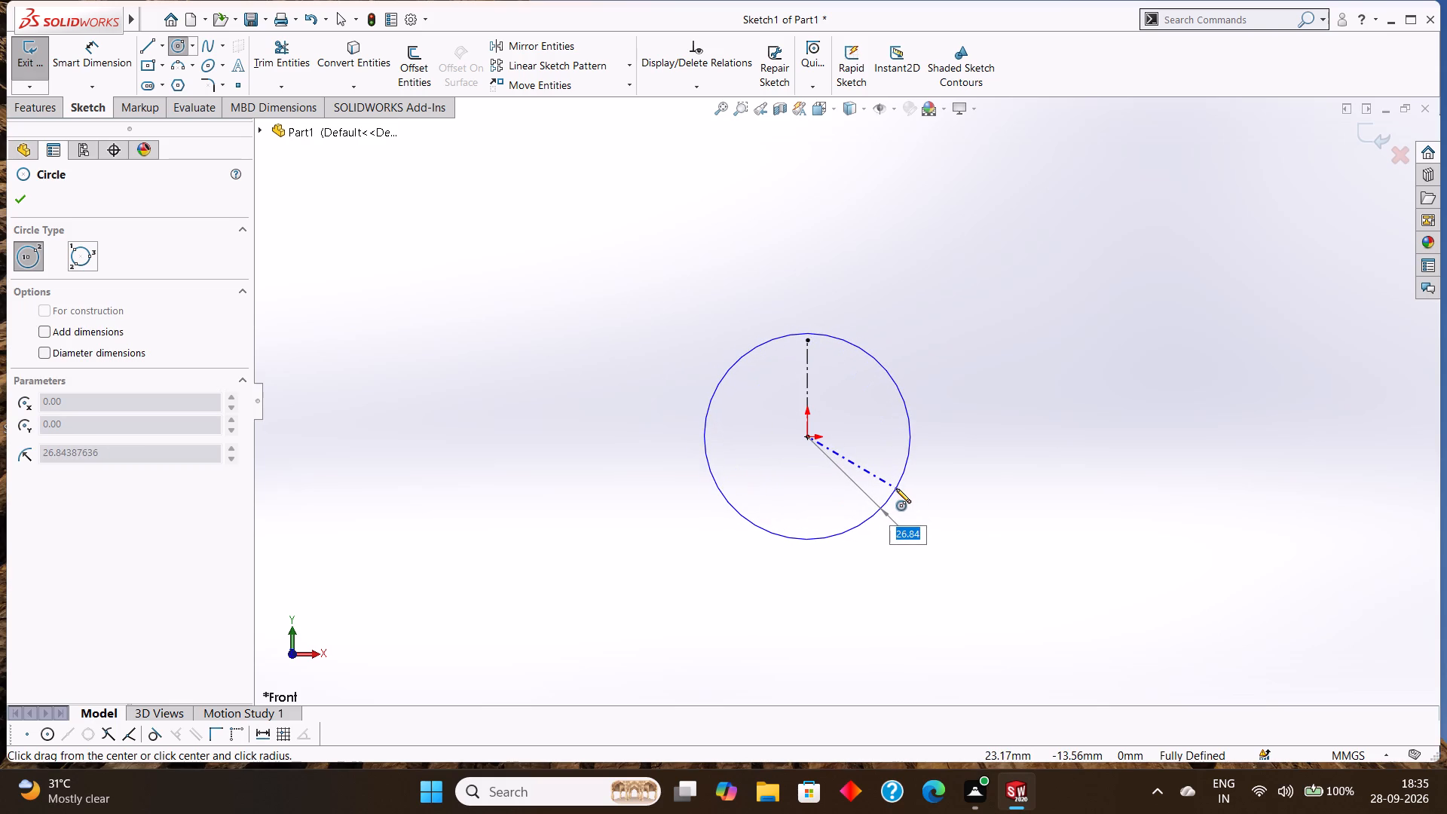
{"action": "type", "text": "25"}
{"action": "key", "text": "Return"}
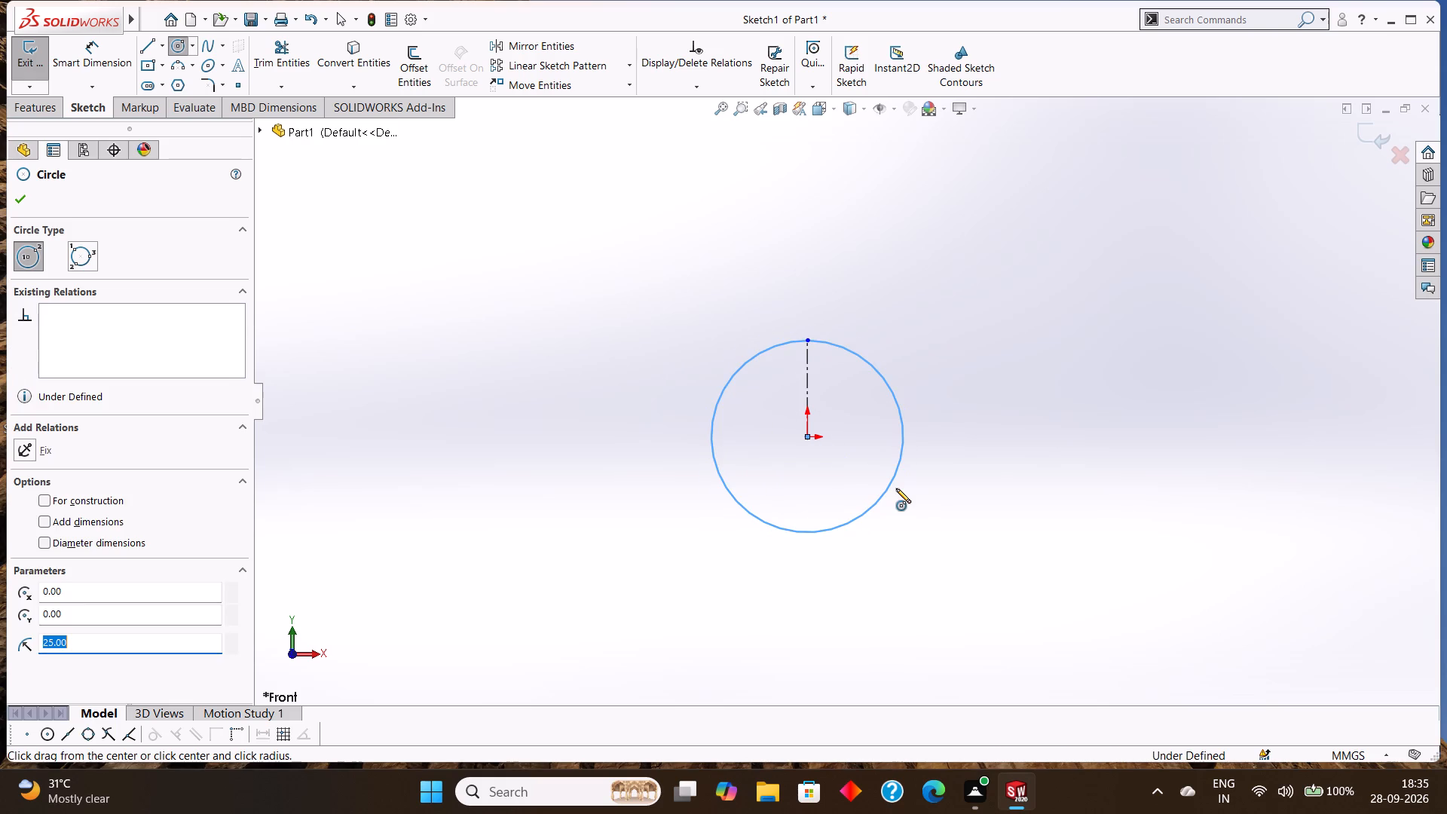
{"action": "left_click", "coordinate": [26, 203]}
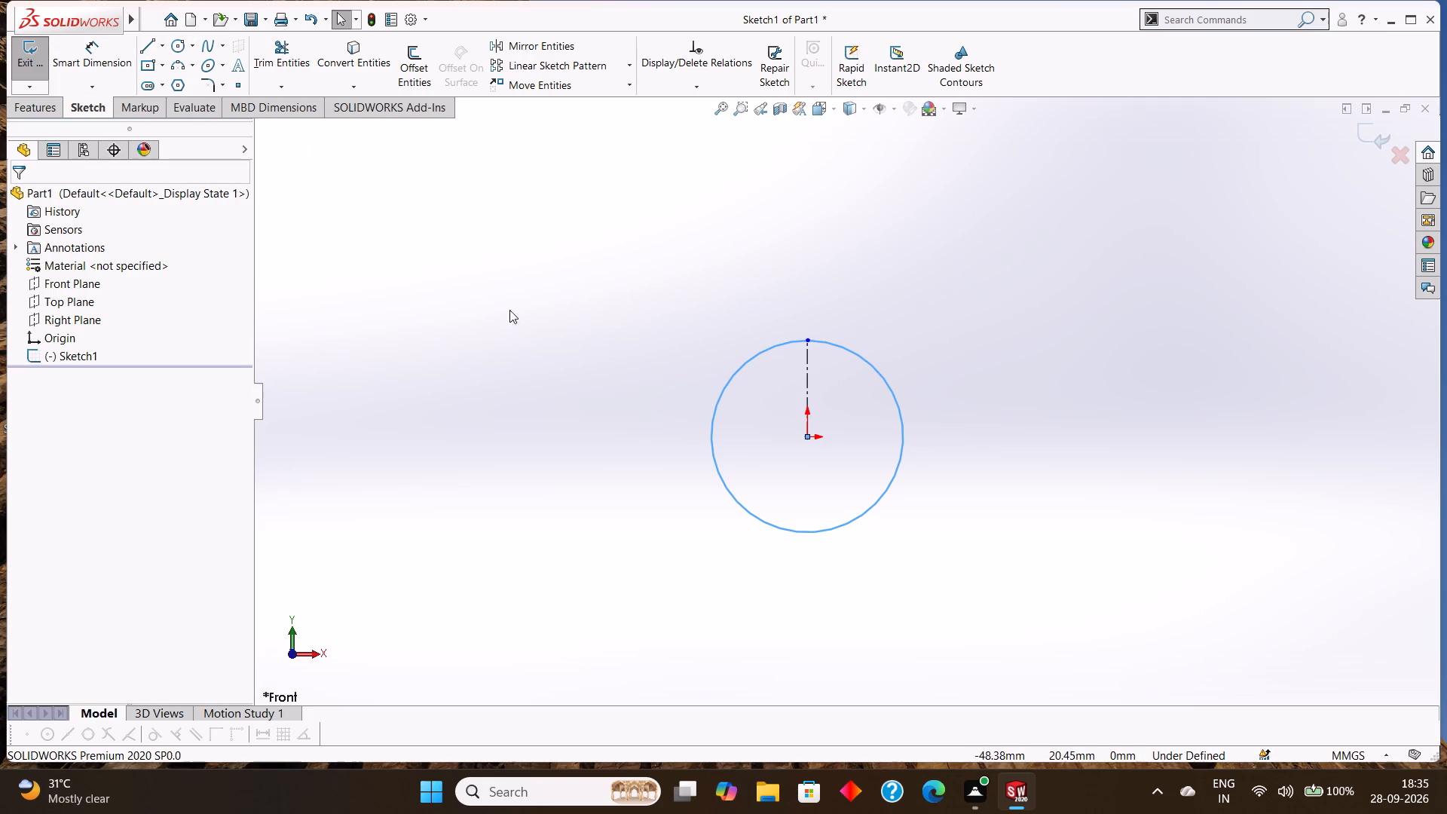
Sketch a concentric inner circle with a 22 mm radius centred on the origin.
{"action": "left_click", "coordinate": [180, 47]}
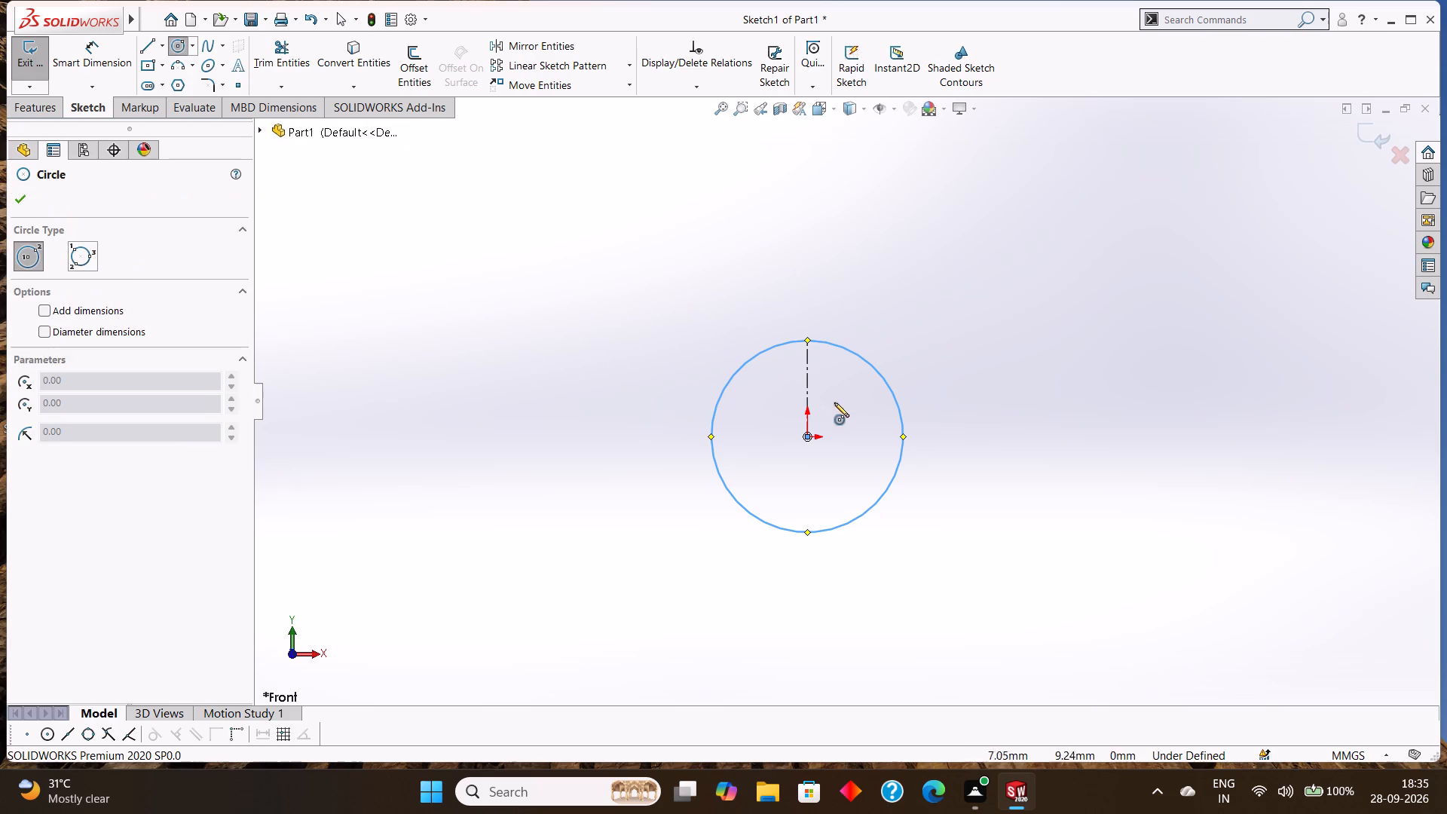
{"action": "left_click", "coordinate": [809, 436]}
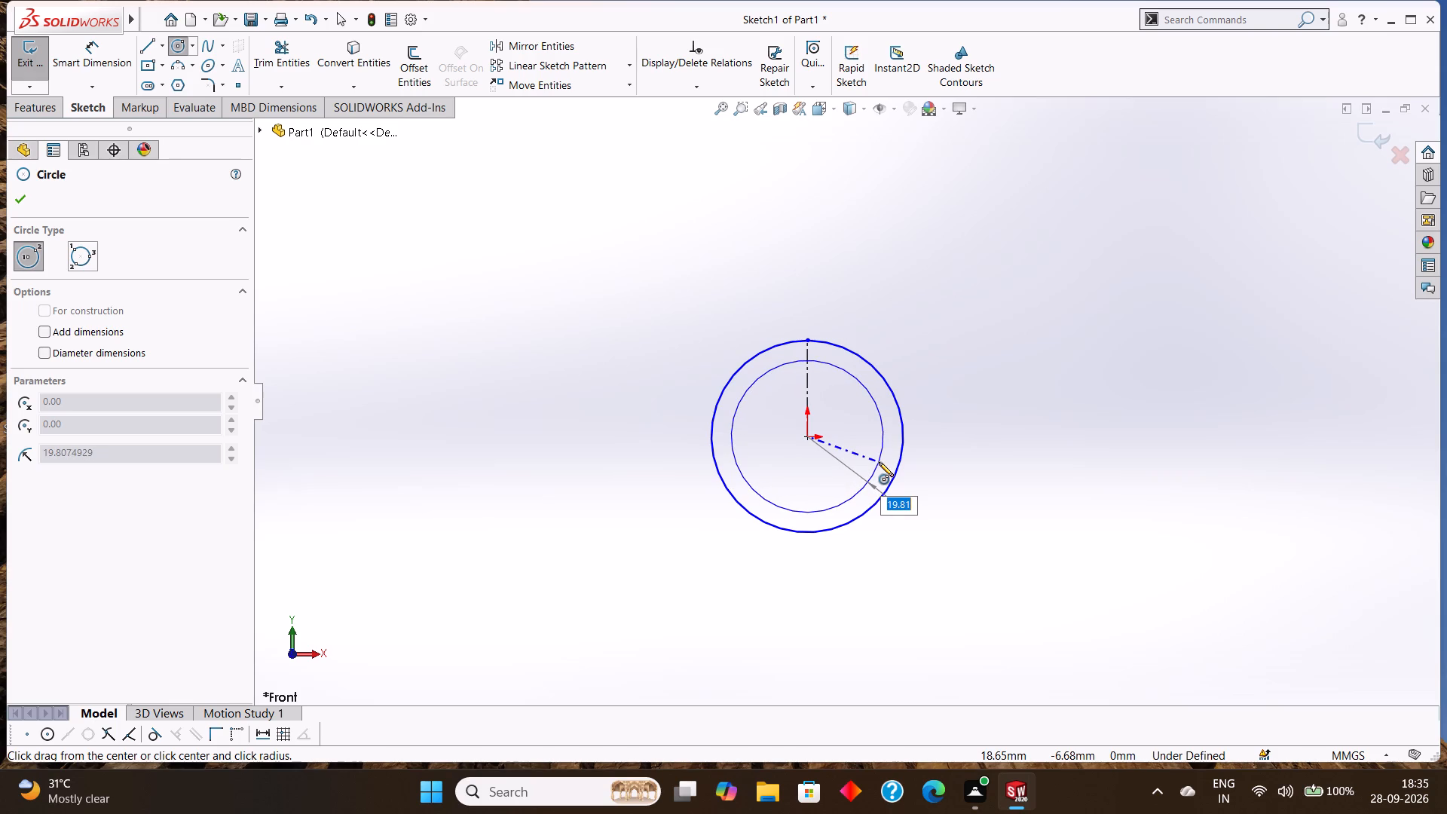
{"action": "type", "text": "22"}
{"action": "key", "text": "Return"}
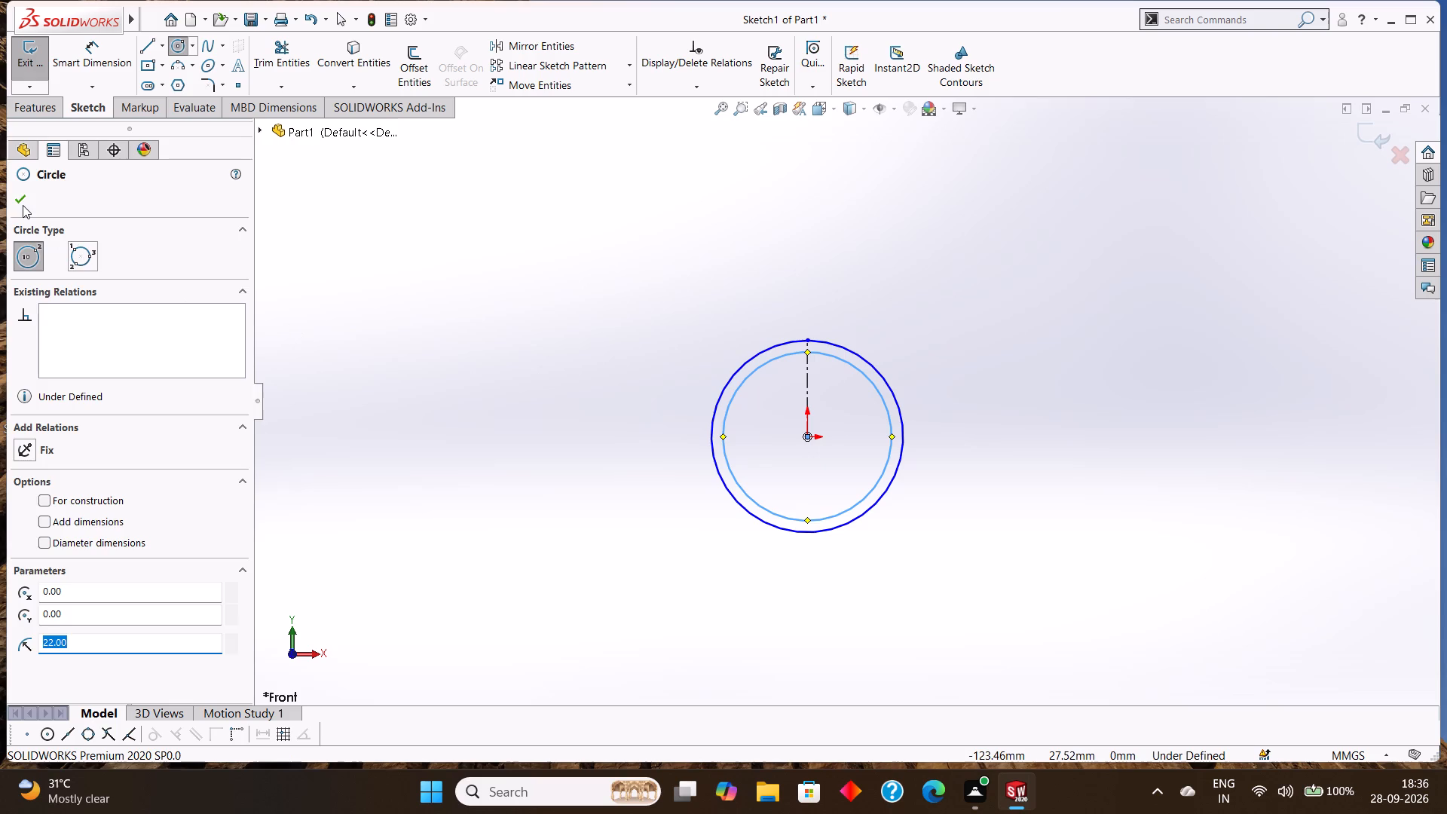
{"action": "left_click", "coordinate": [23, 204]}
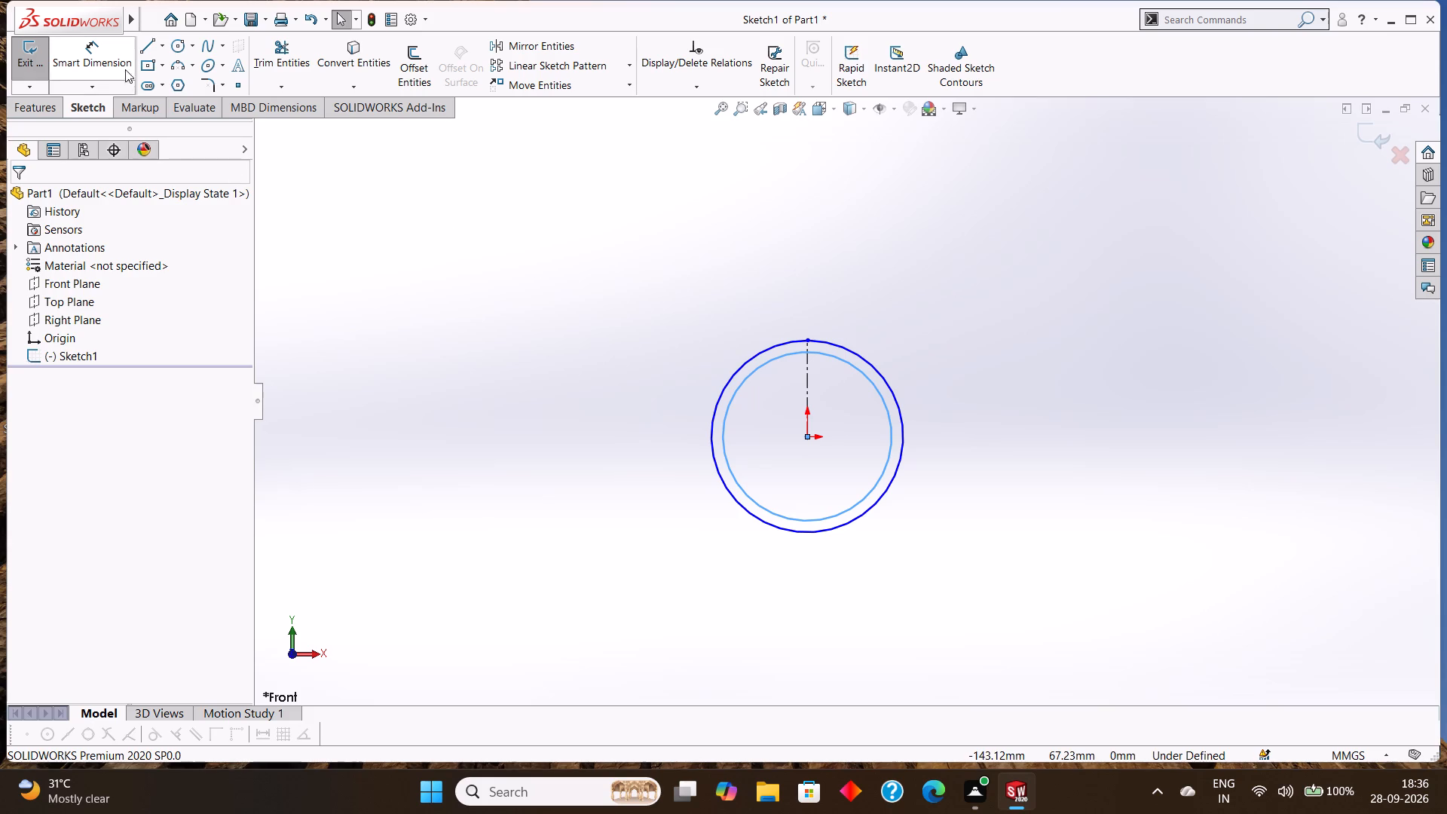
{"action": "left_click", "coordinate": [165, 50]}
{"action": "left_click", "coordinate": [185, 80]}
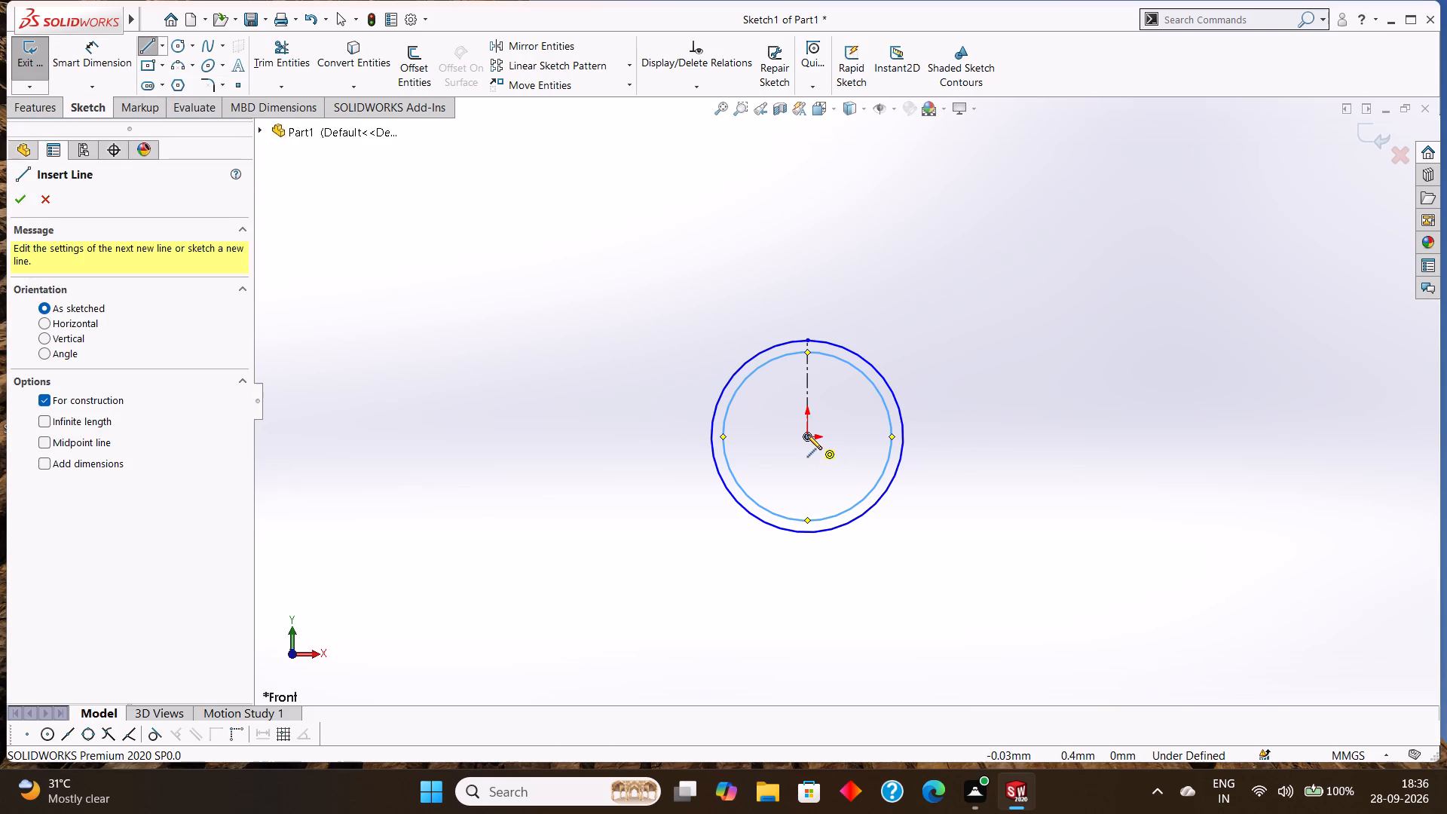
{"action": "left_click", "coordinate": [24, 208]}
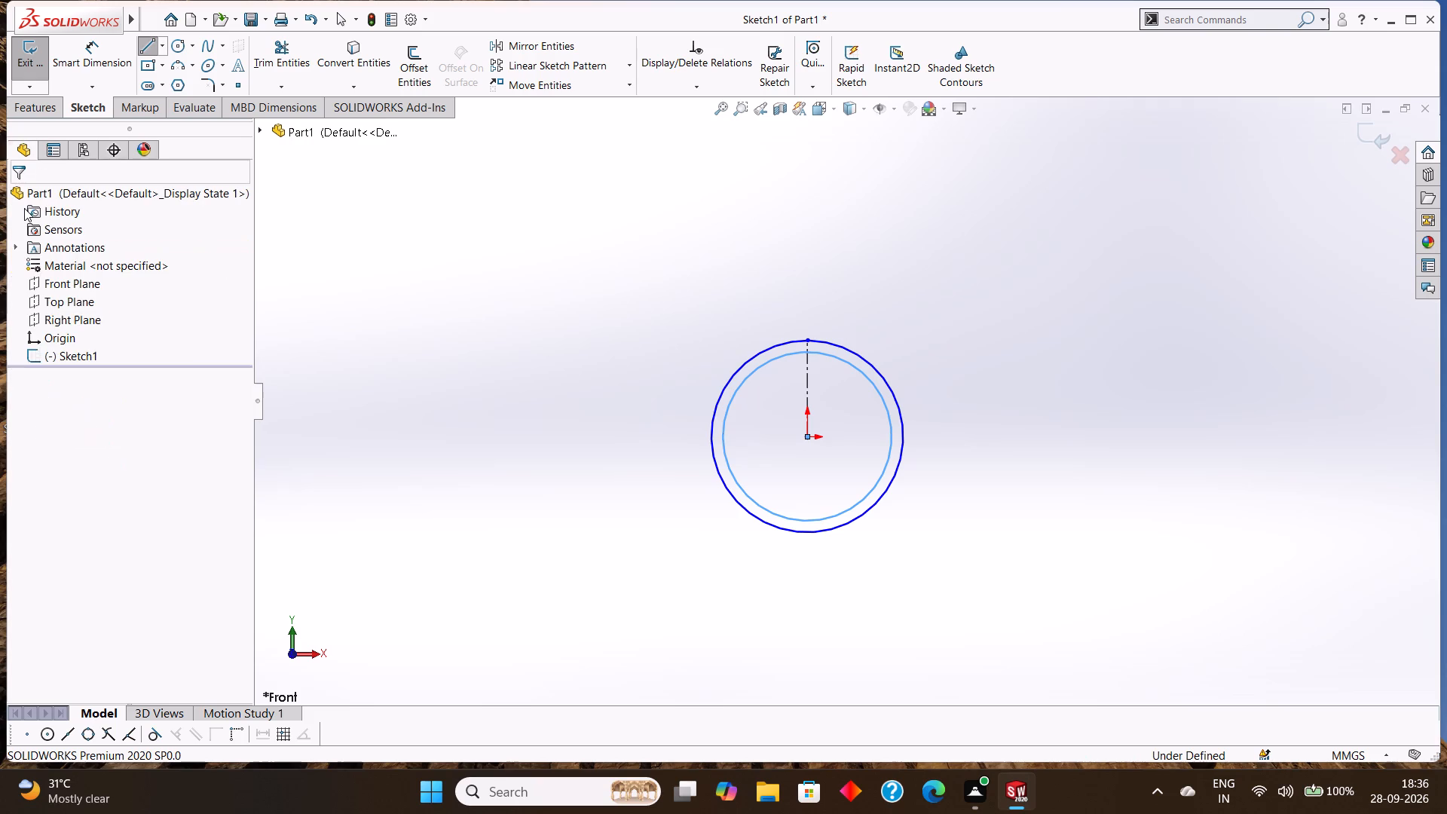
Add diameter dimensions to the outer and inner circles, keeping their drawn sizes.
{"action": "left_click", "coordinate": [77, 60]}
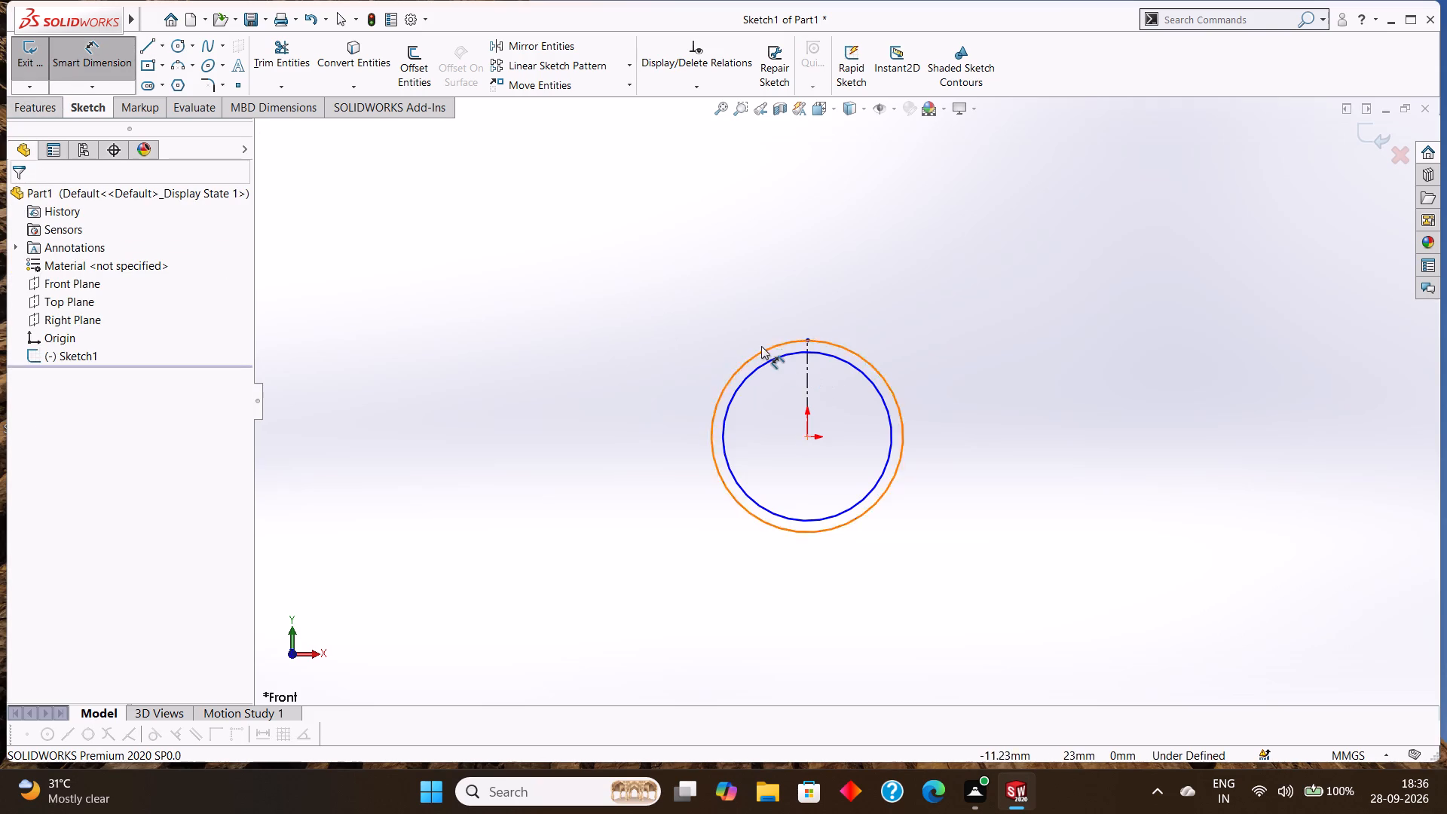
{"action": "left_click_drag", "start_coordinate": [767, 349], "coordinate": [762, 341]}
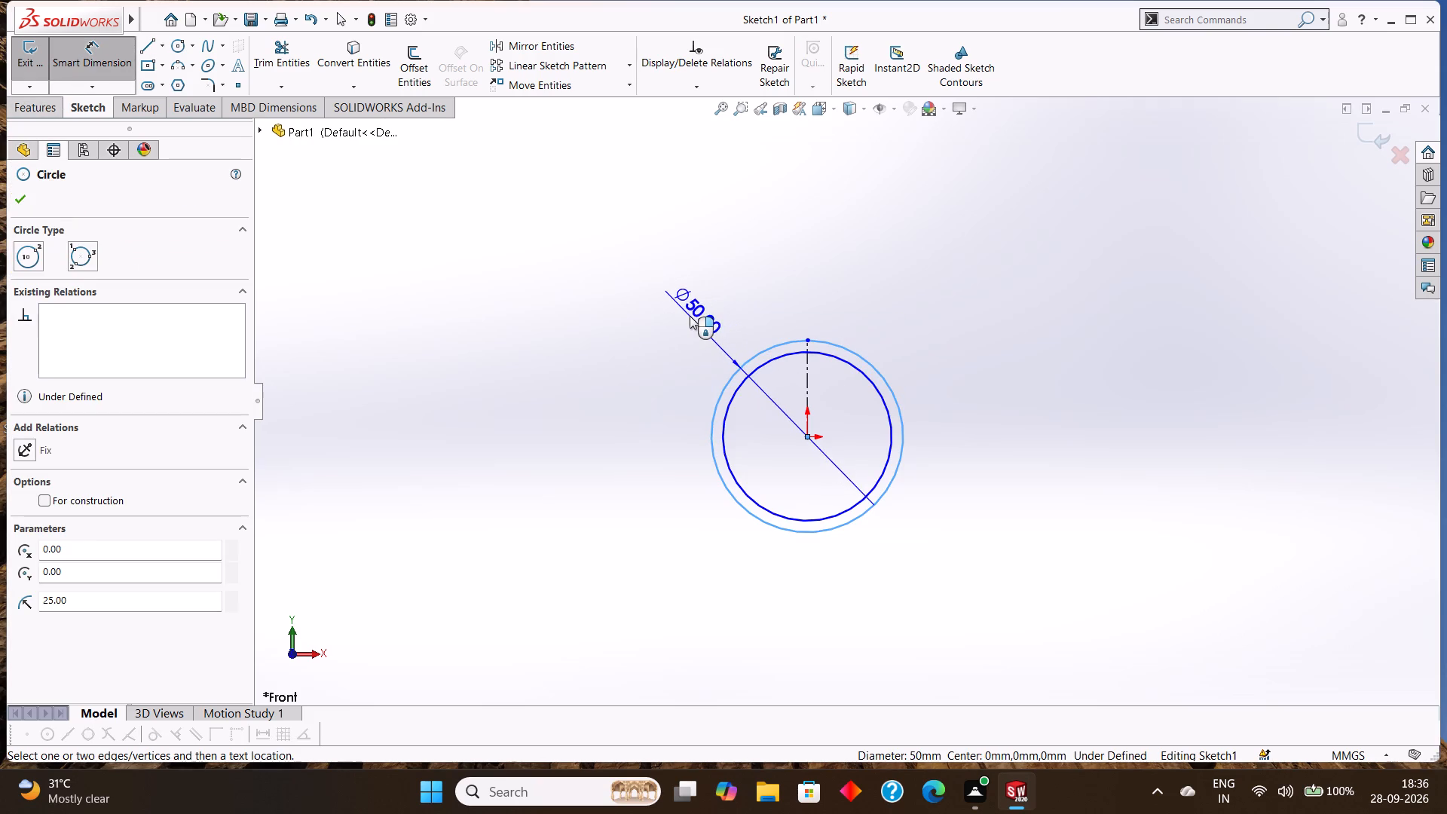
{"action": "left_click", "coordinate": [688, 316]}
{"action": "left_click", "coordinate": [615, 297]}
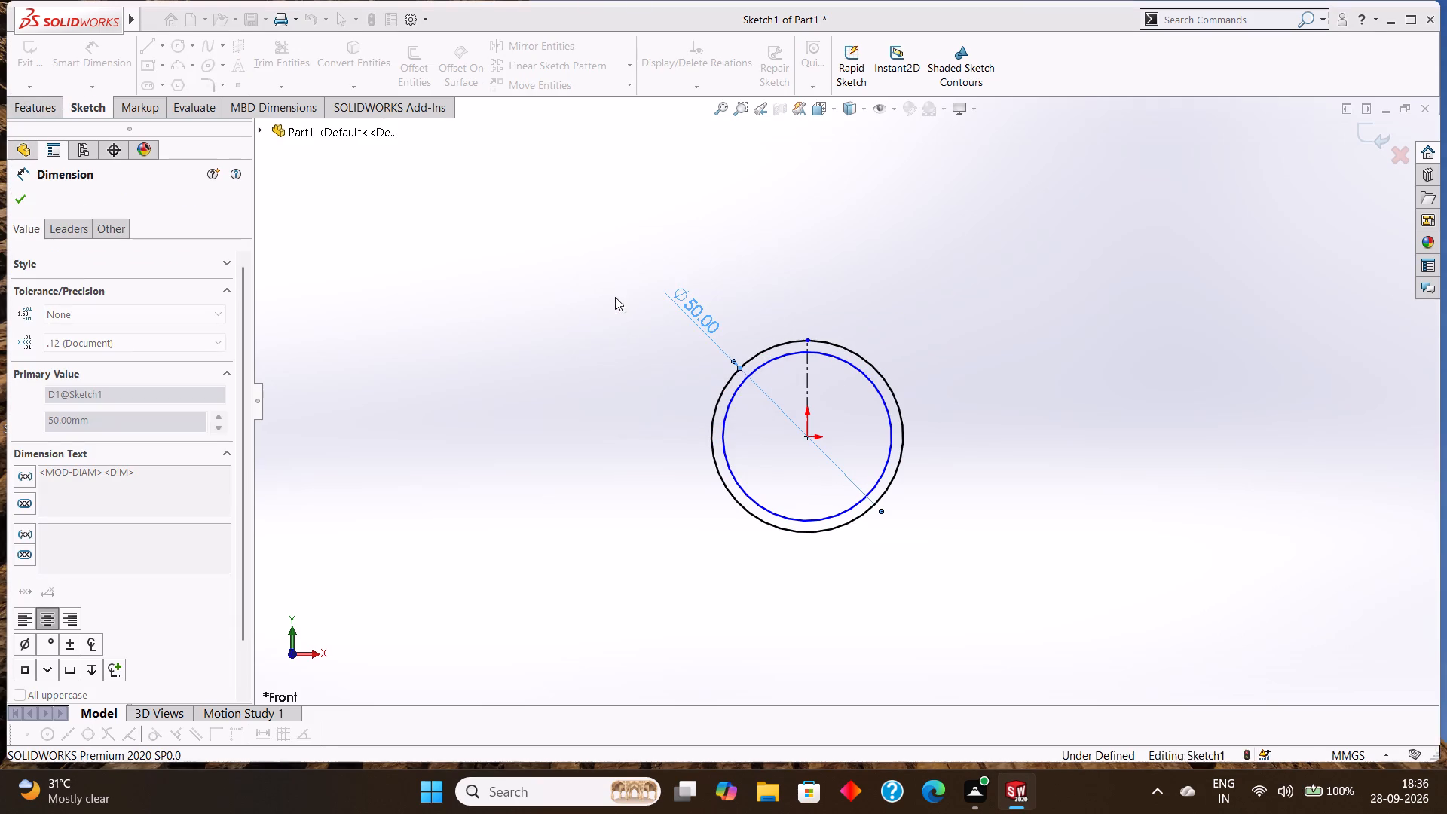
{"action": "left_click", "coordinate": [727, 412]}
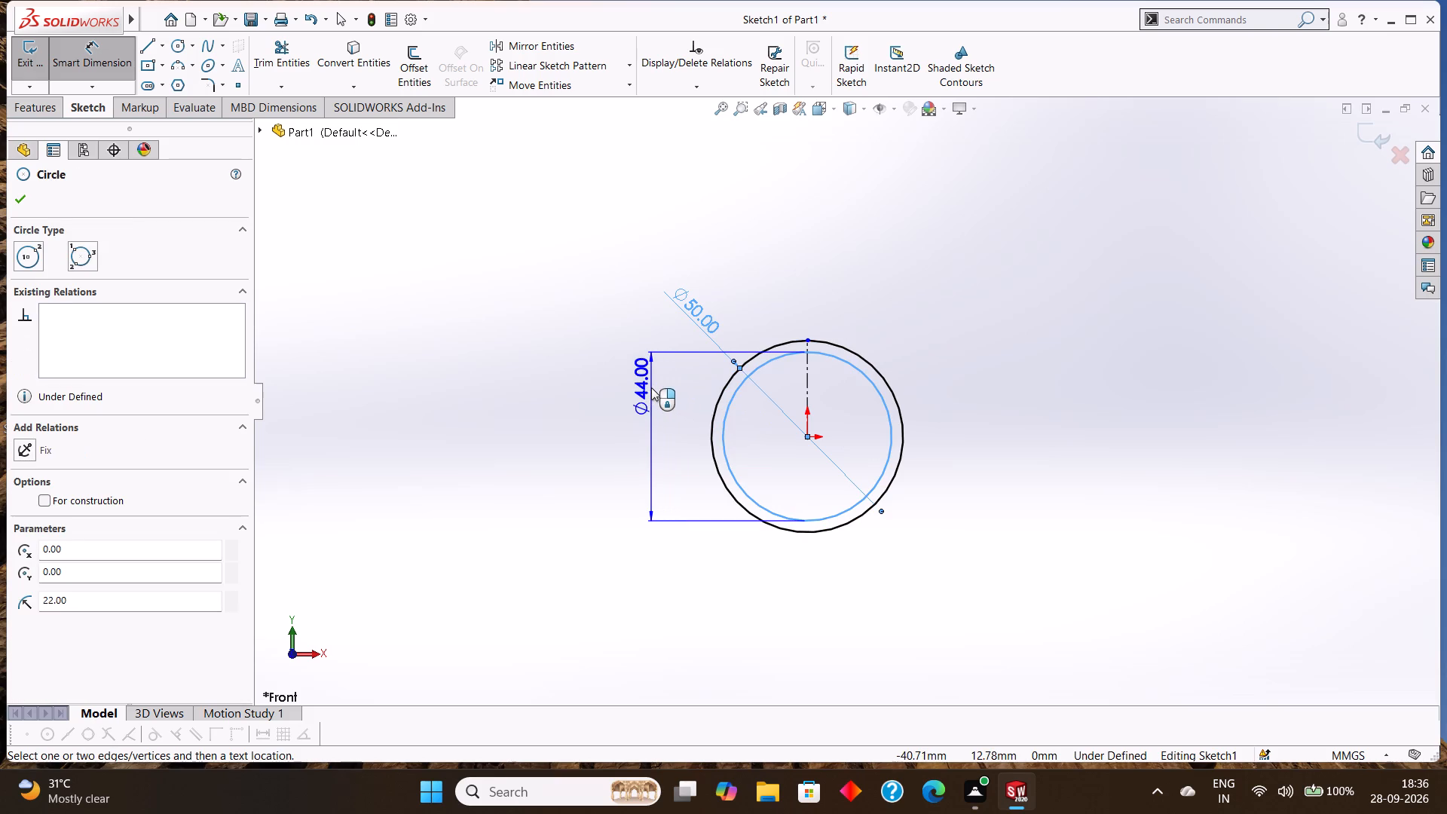
{"action": "left_click", "coordinate": [651, 387]}
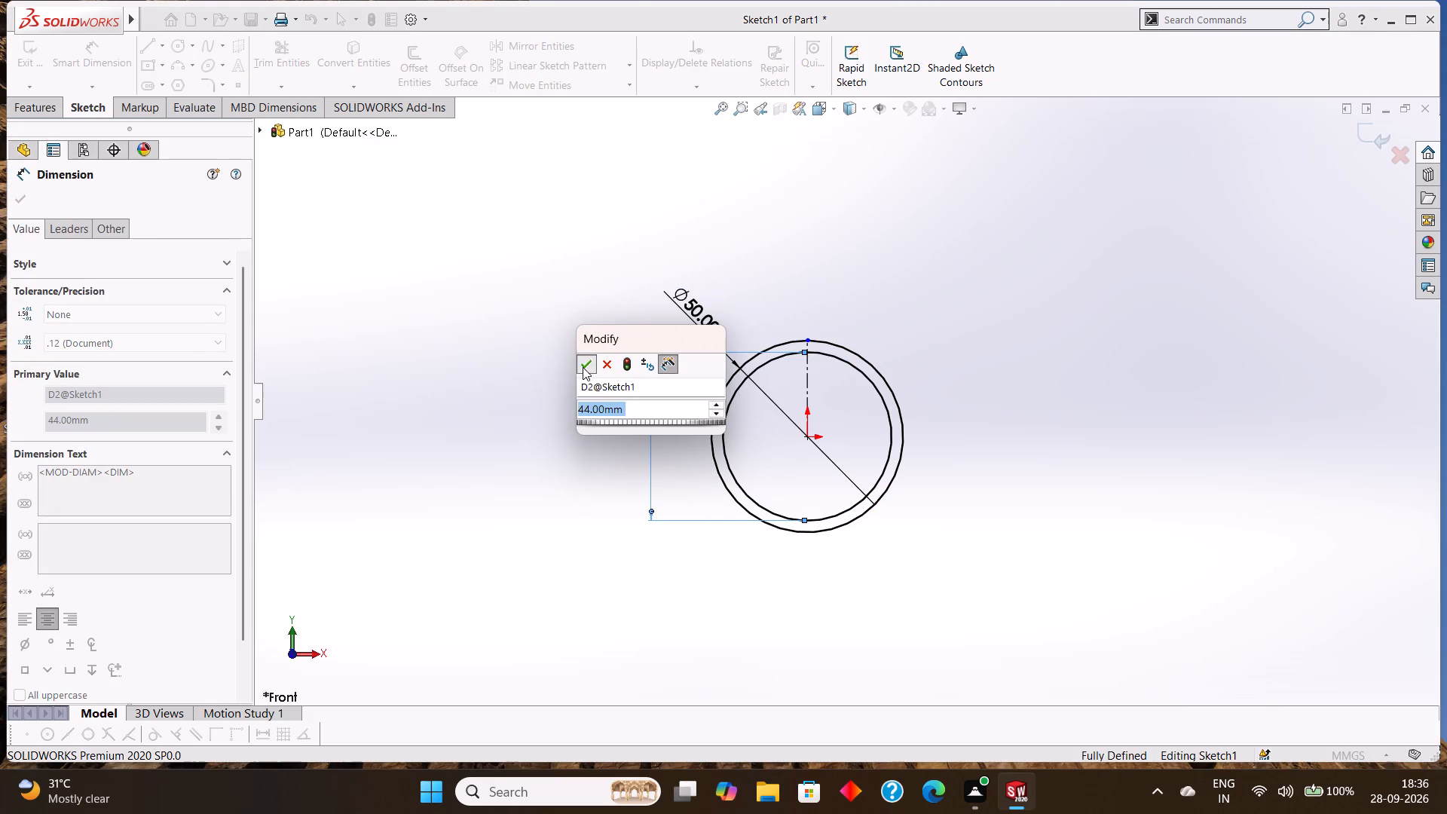
{"action": "left_click", "coordinate": [583, 367]}
{"action": "left_click", "coordinate": [27, 197]}
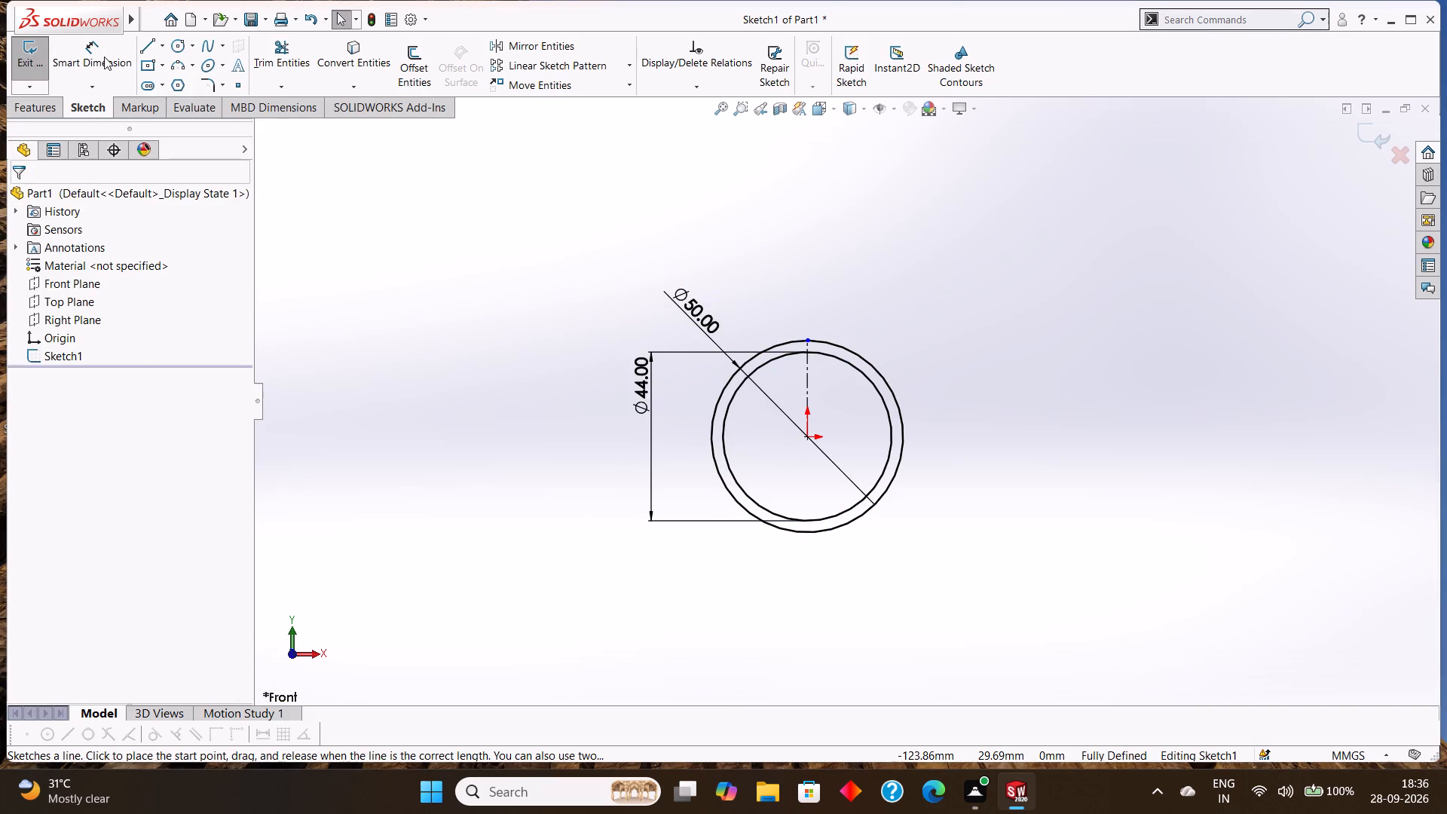
Sketch three chained horizontal lines of 36, 20 and 3.5 mm in the positive X direction from the outer circle's bottom point.
{"action": "left_click", "coordinate": [149, 47]}
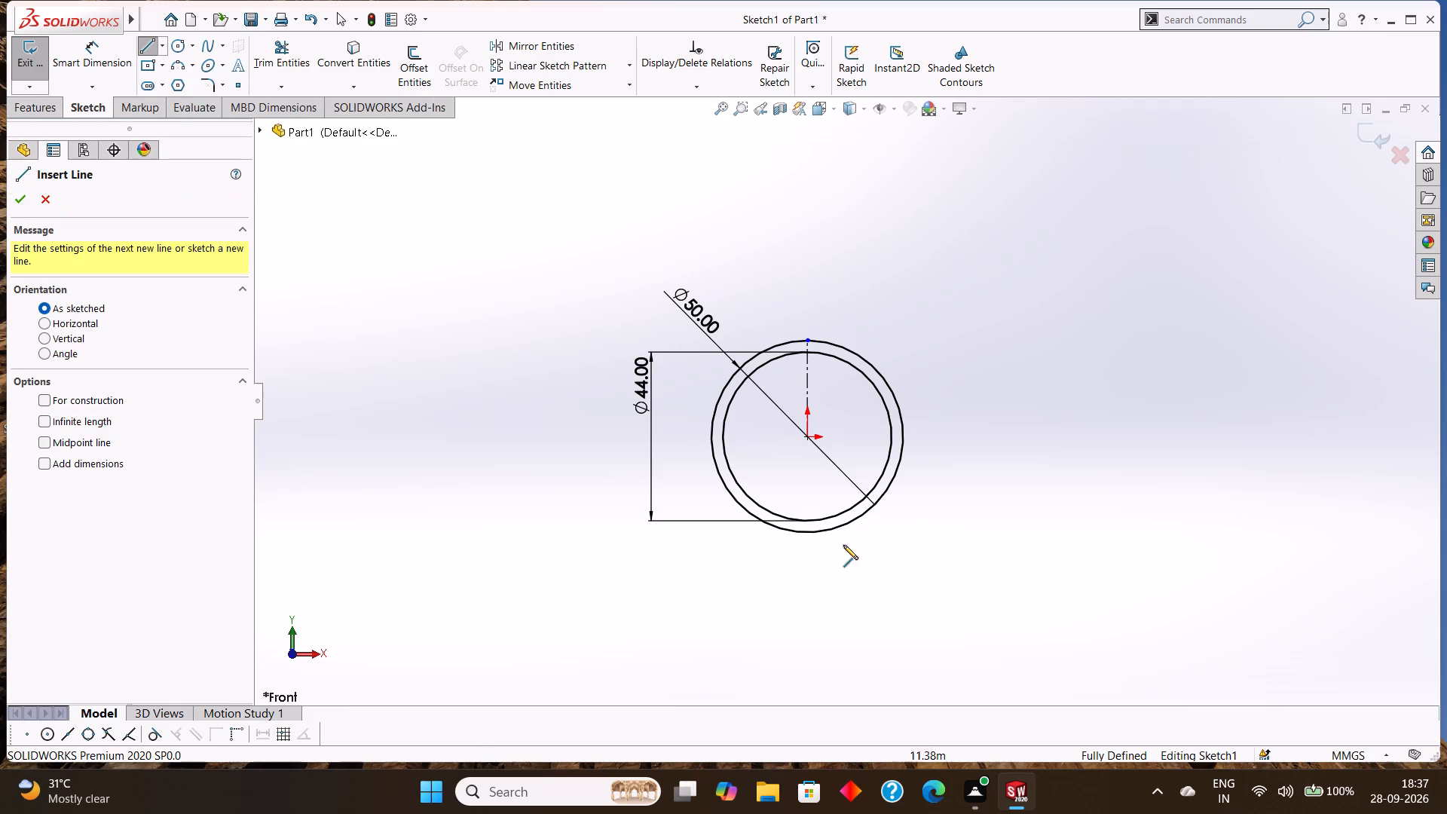
{"action": "left_click", "coordinate": [804, 532]}
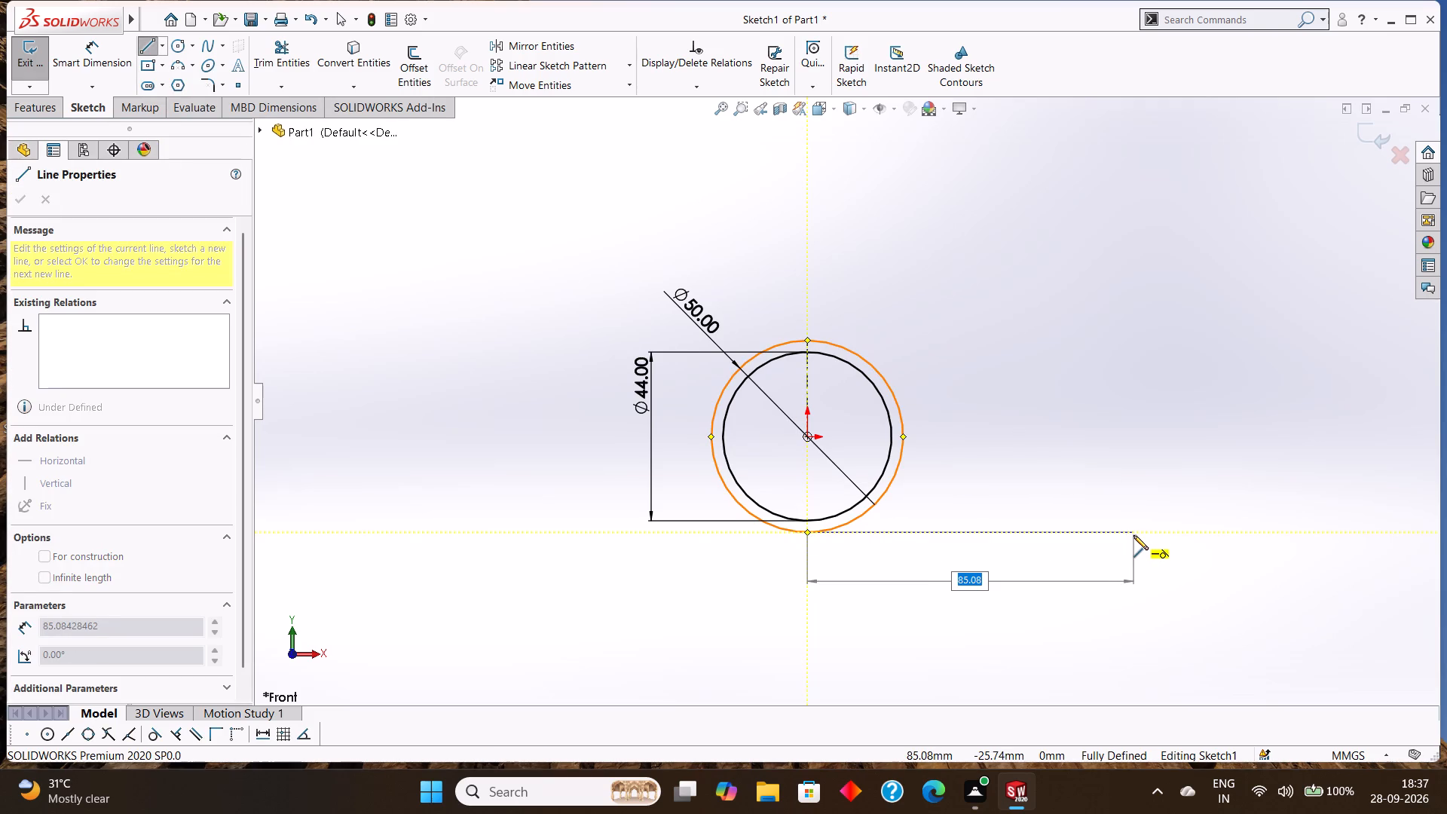
{"action": "type", "text": "36"}
{"action": "key", "text": "Return"}
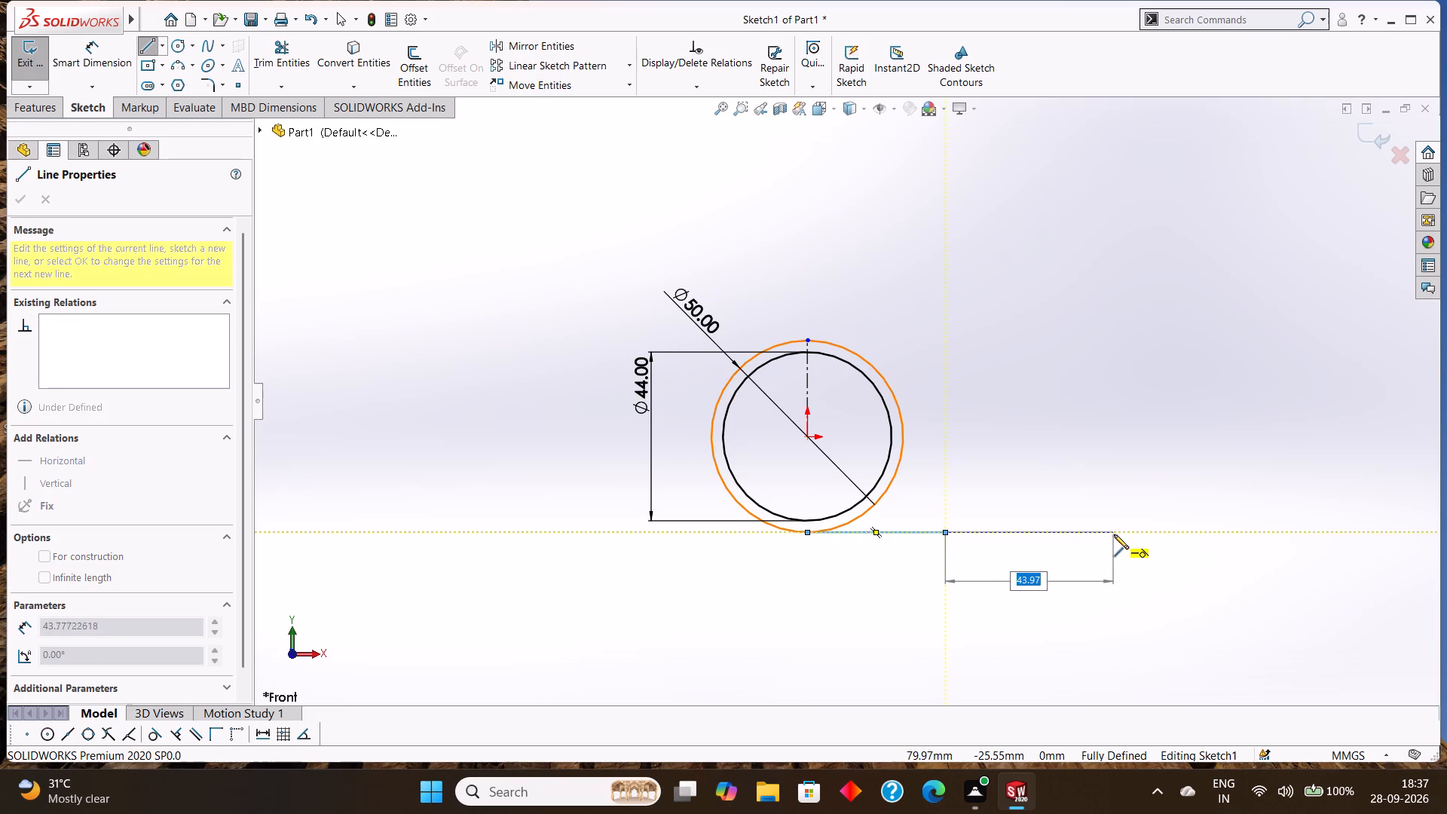
{"action": "type", "text": "20"}
{"action": "key", "text": "Return"}
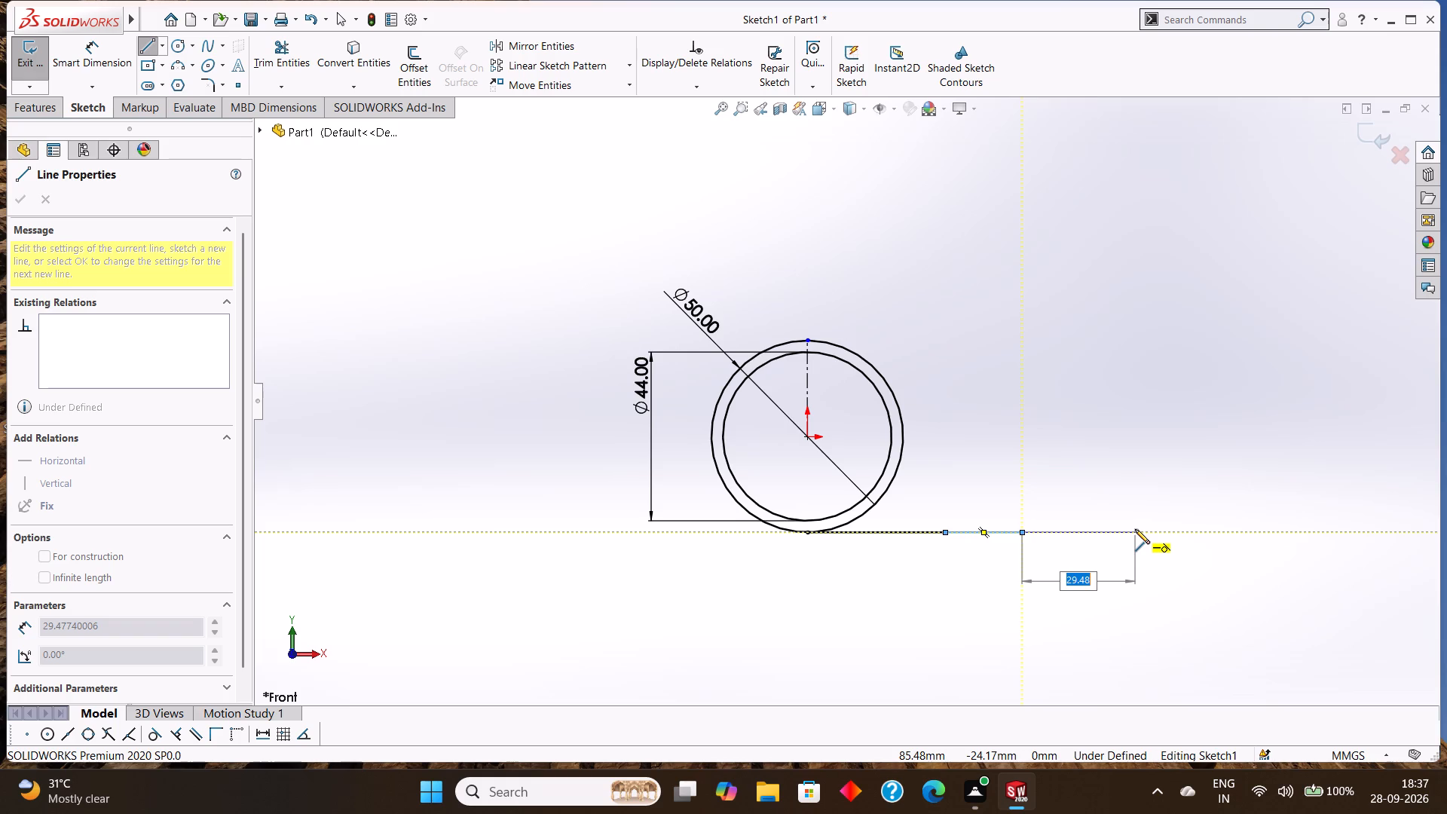
{"action": "type", "text": "3.5"}
{"action": "key", "text": "Return"}
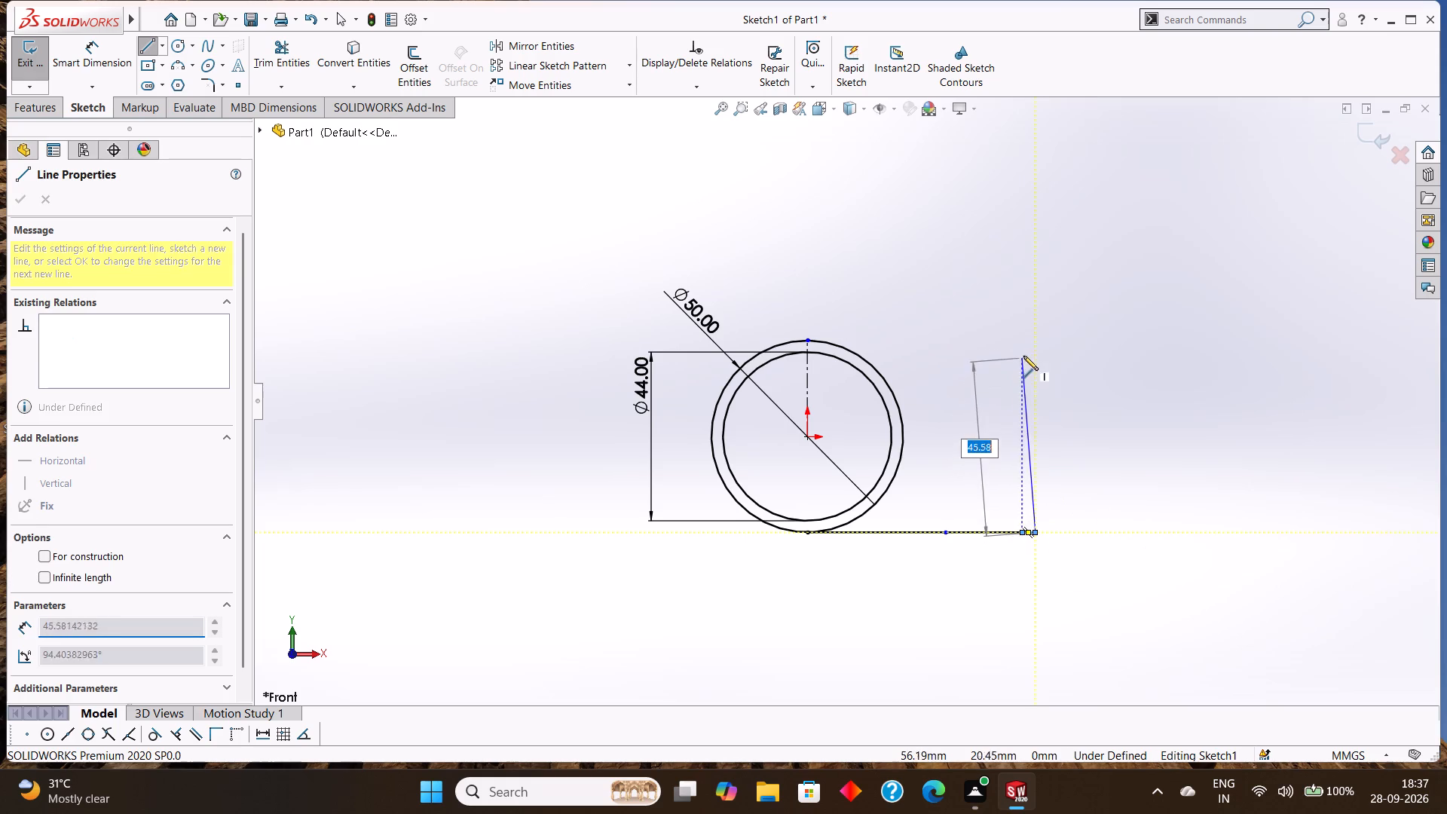
Continue with a 50 mm vertical line upward and a 59.5 mm horizontal line back to the outer circle's top point, ending the chain.
{"action": "left_click", "coordinate": [1036, 340]}
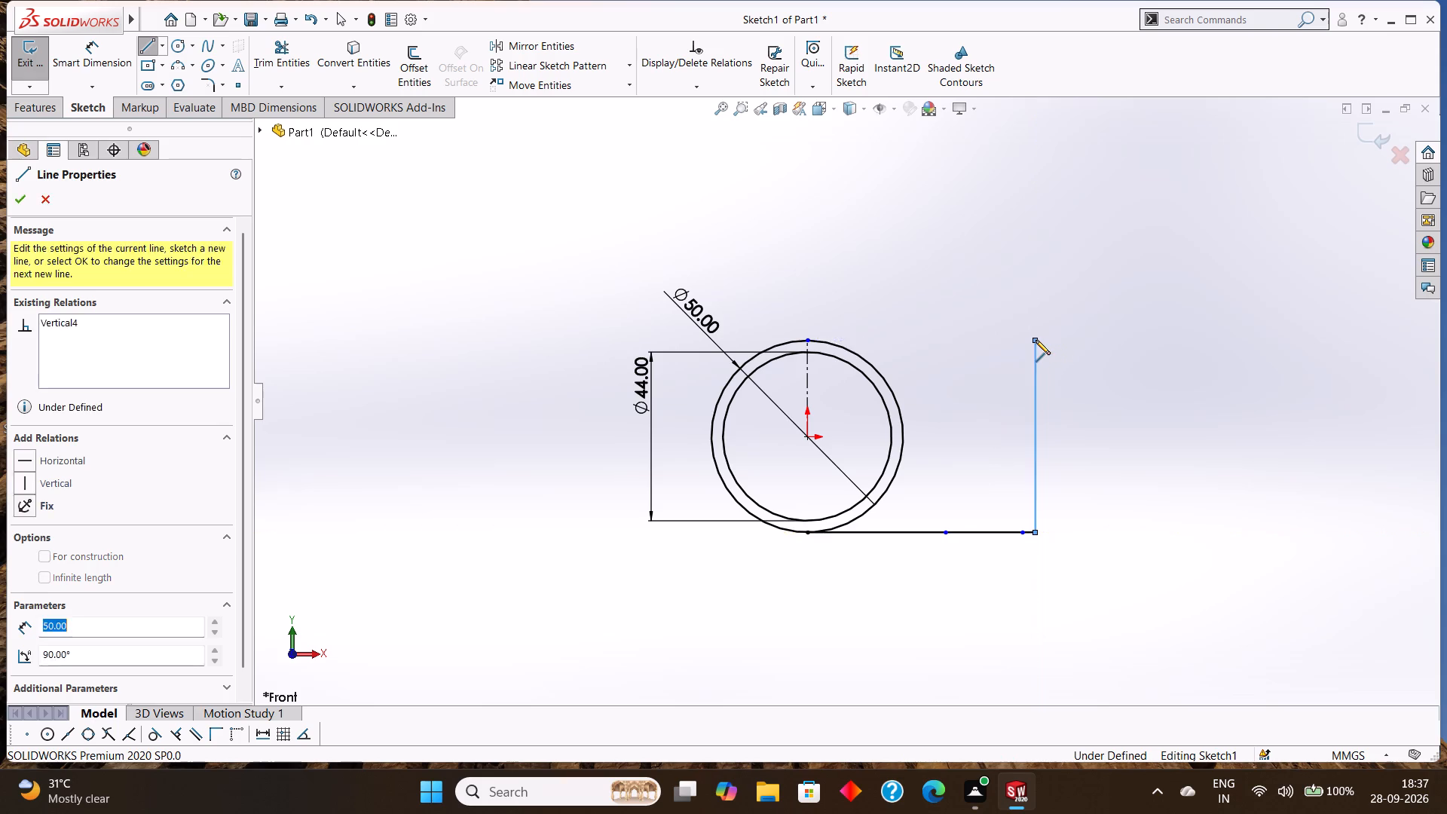
{"action": "left_click", "coordinate": [809, 341]}
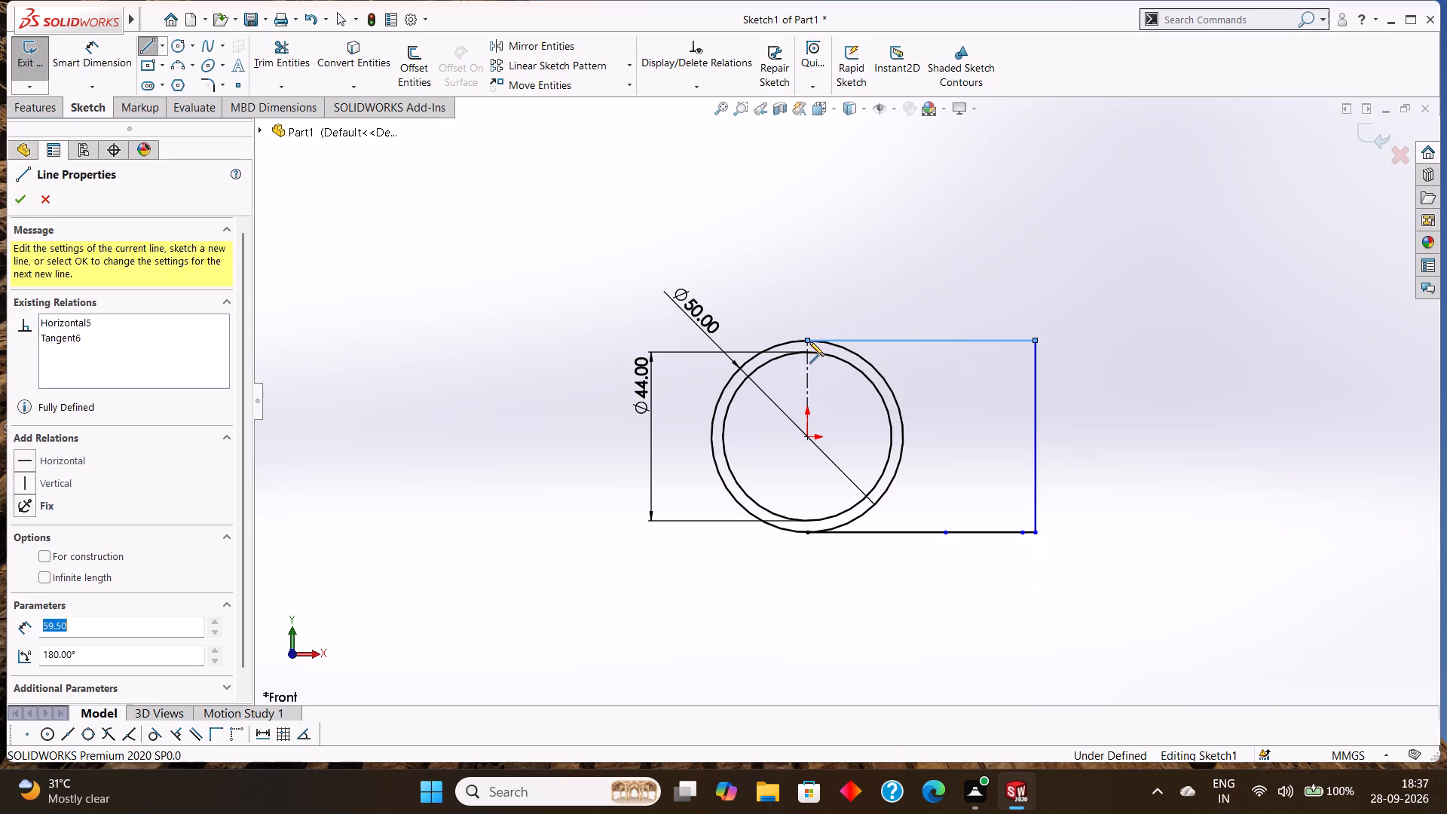
{"action": "right_click", "coordinate": [847, 283]}
{"action": "left_click", "coordinate": [884, 291]}
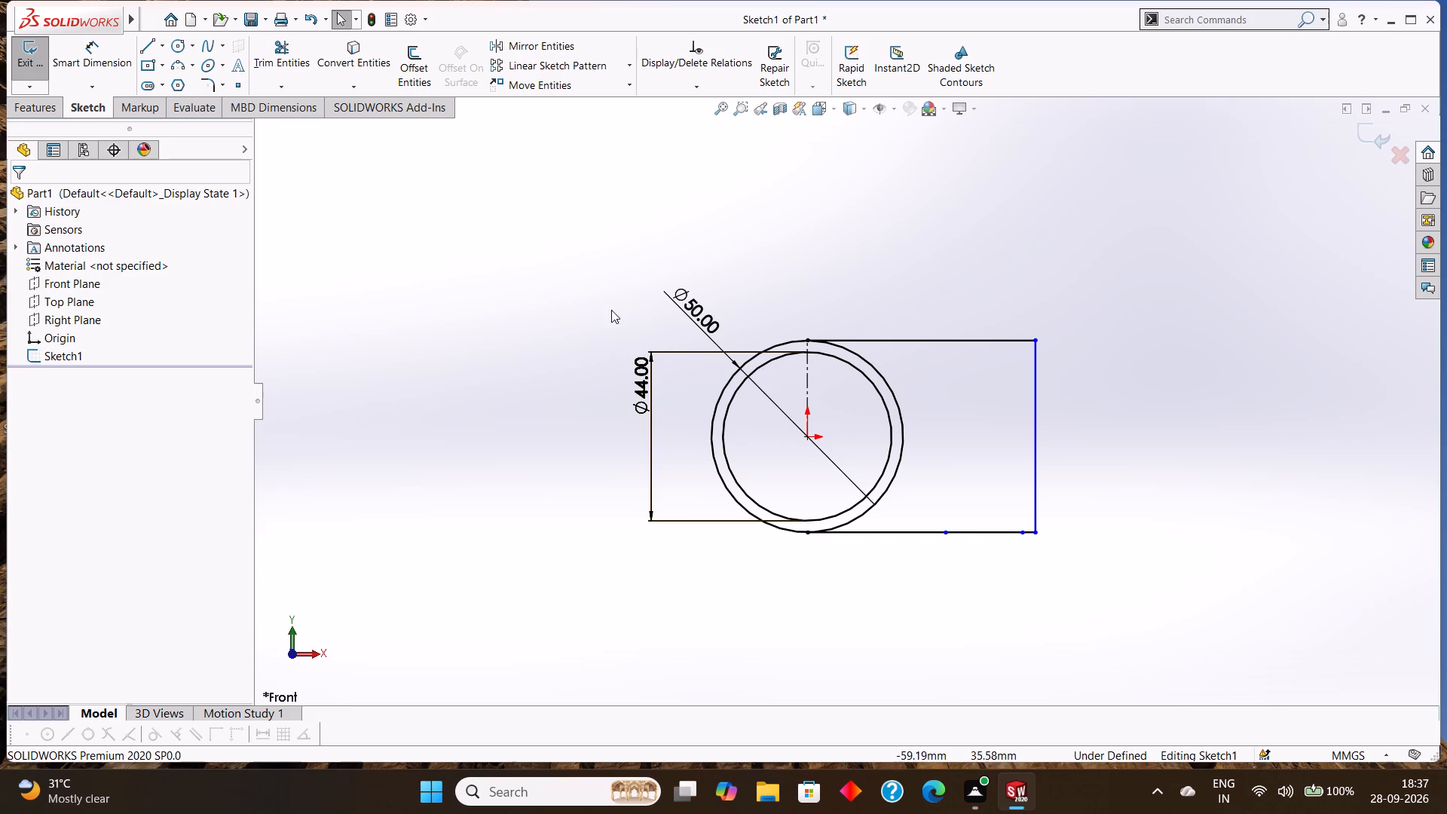
Trim away the half of the outer circle that lies inside the straight-sided outline.
{"action": "left_click", "coordinate": [283, 59]}
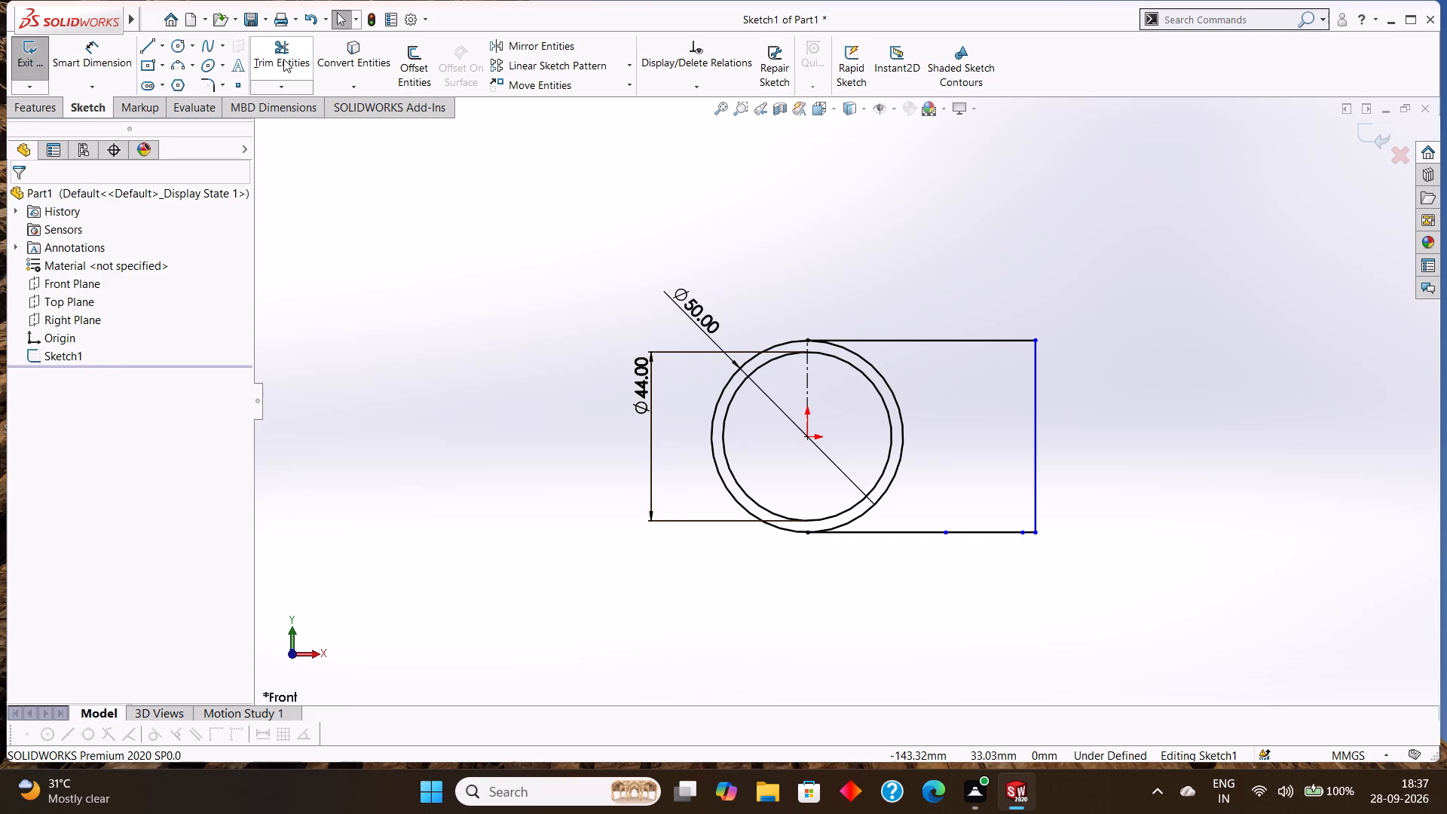
{"action": "left_click", "coordinate": [887, 381]}
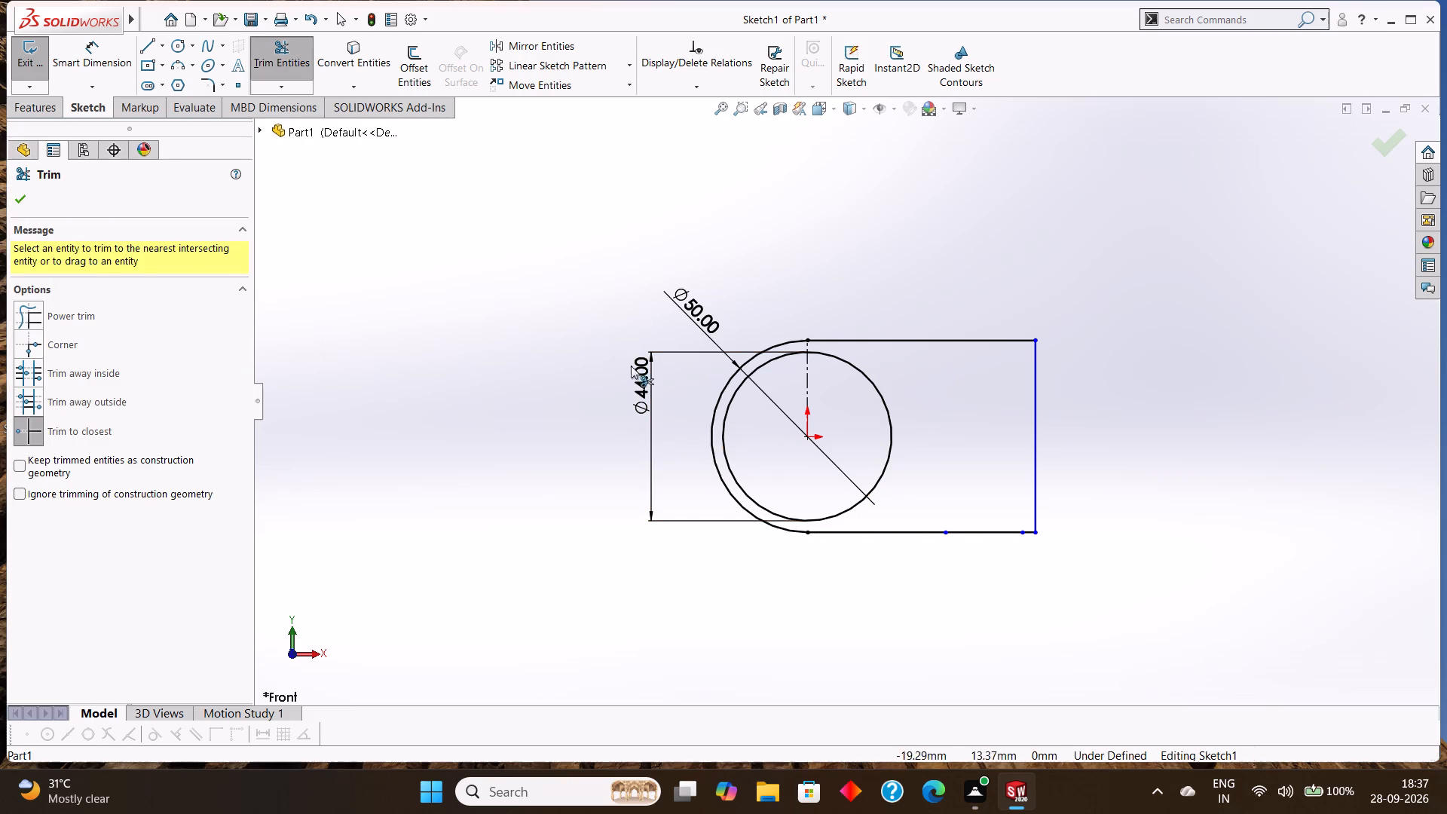
{"action": "left_click", "coordinate": [16, 197]}
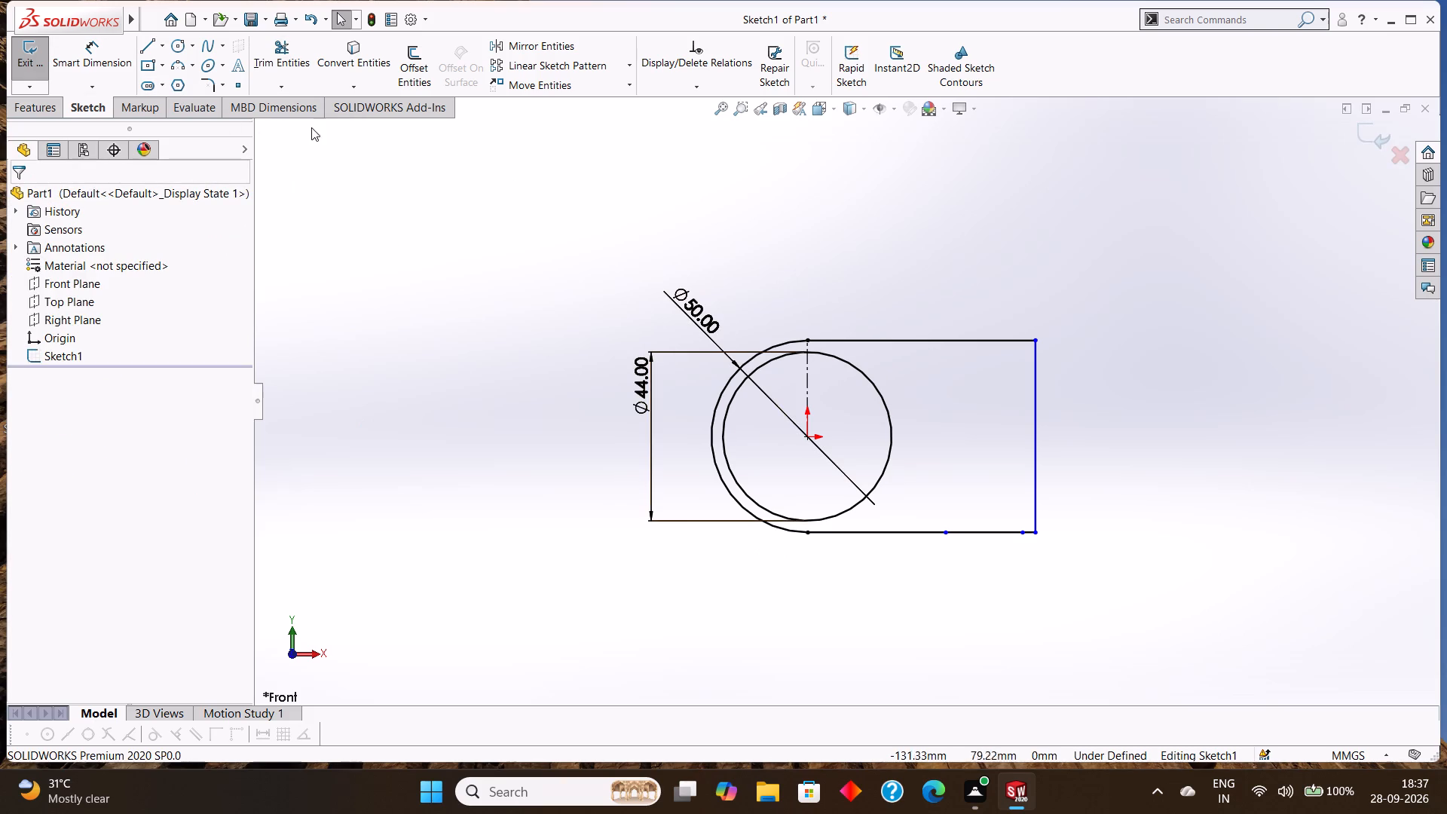
Offset the whole outer profile chain 3 mm inward using the reversed direction with dimensions added.
{"action": "left_click", "coordinate": [415, 60]}
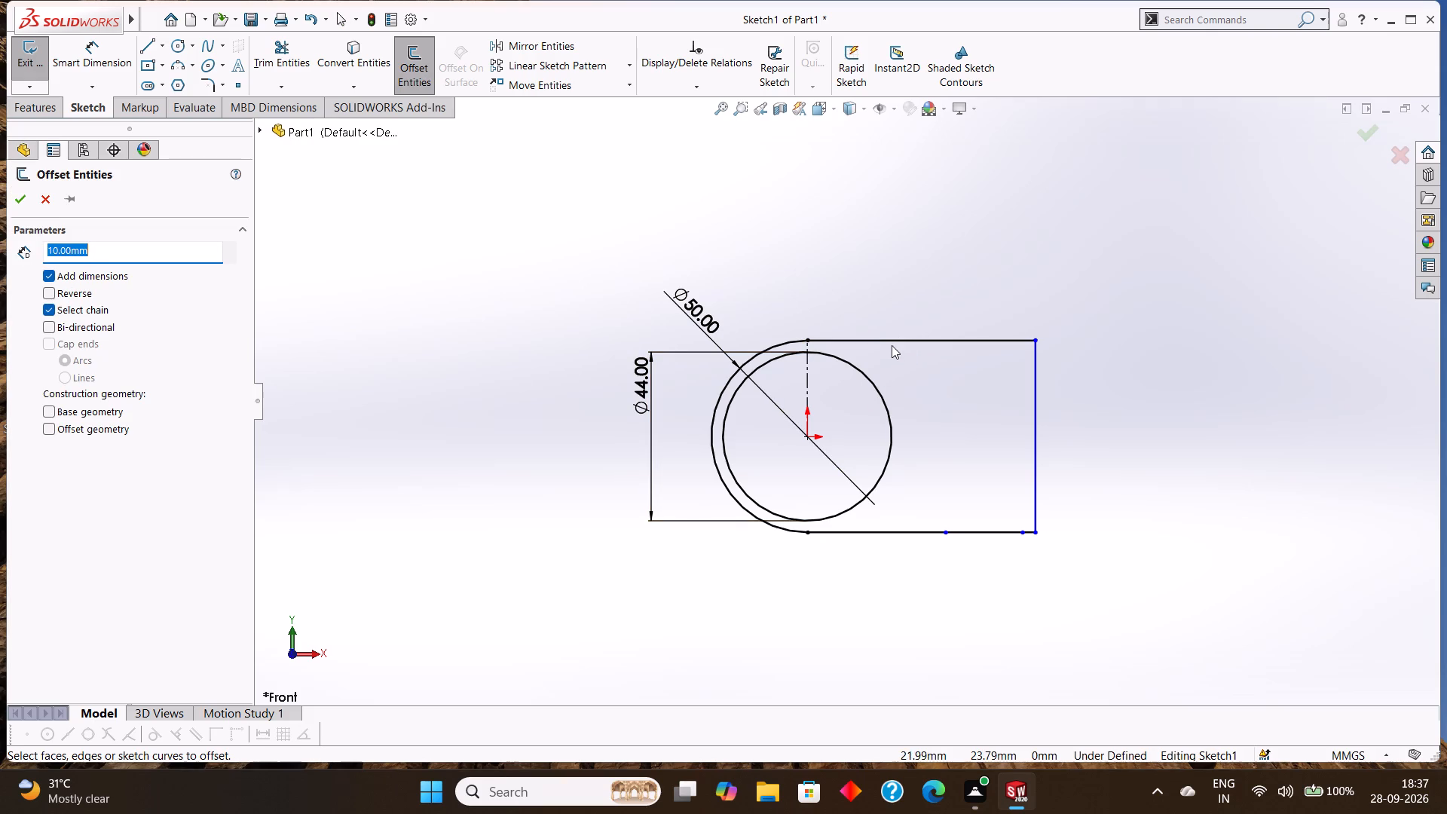
{"action": "left_click", "coordinate": [897, 343]}
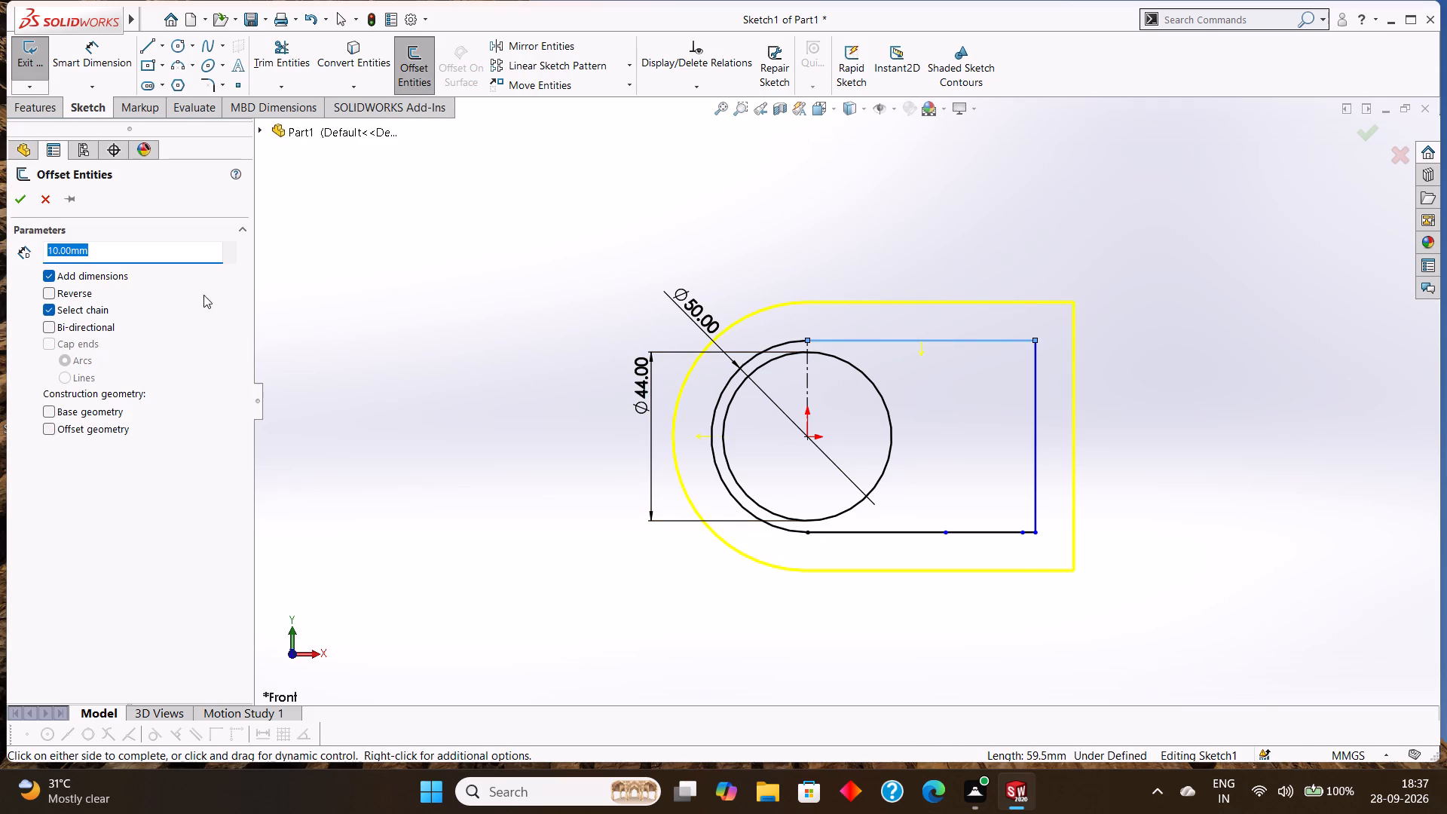
{"action": "left_click_drag", "start_coordinate": [128, 249], "coordinate": [35, 240]}
{"action": "key", "text": "3"}
{"action": "key", "text": "Return"}
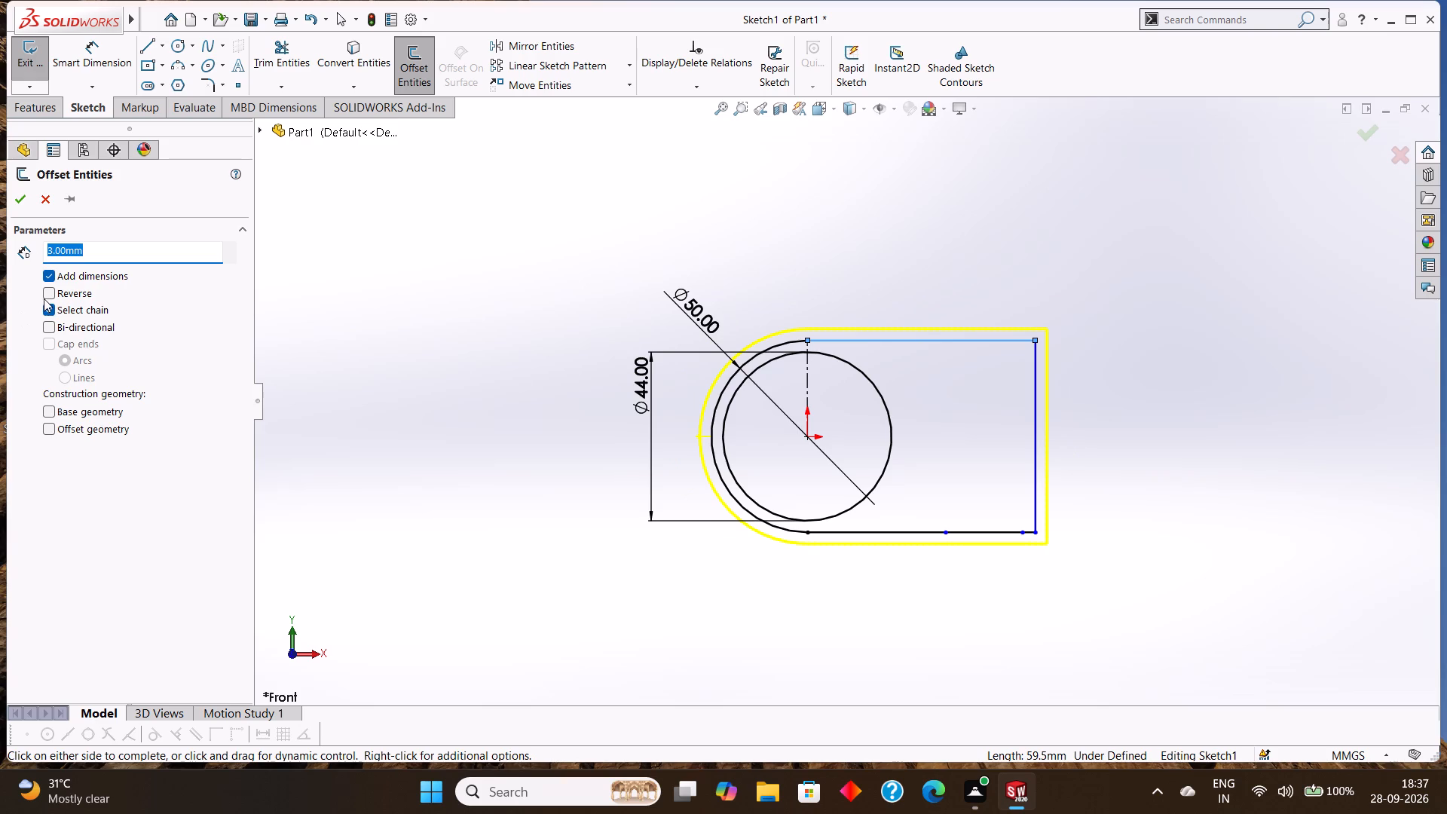
{"action": "left_click", "coordinate": [45, 289]}
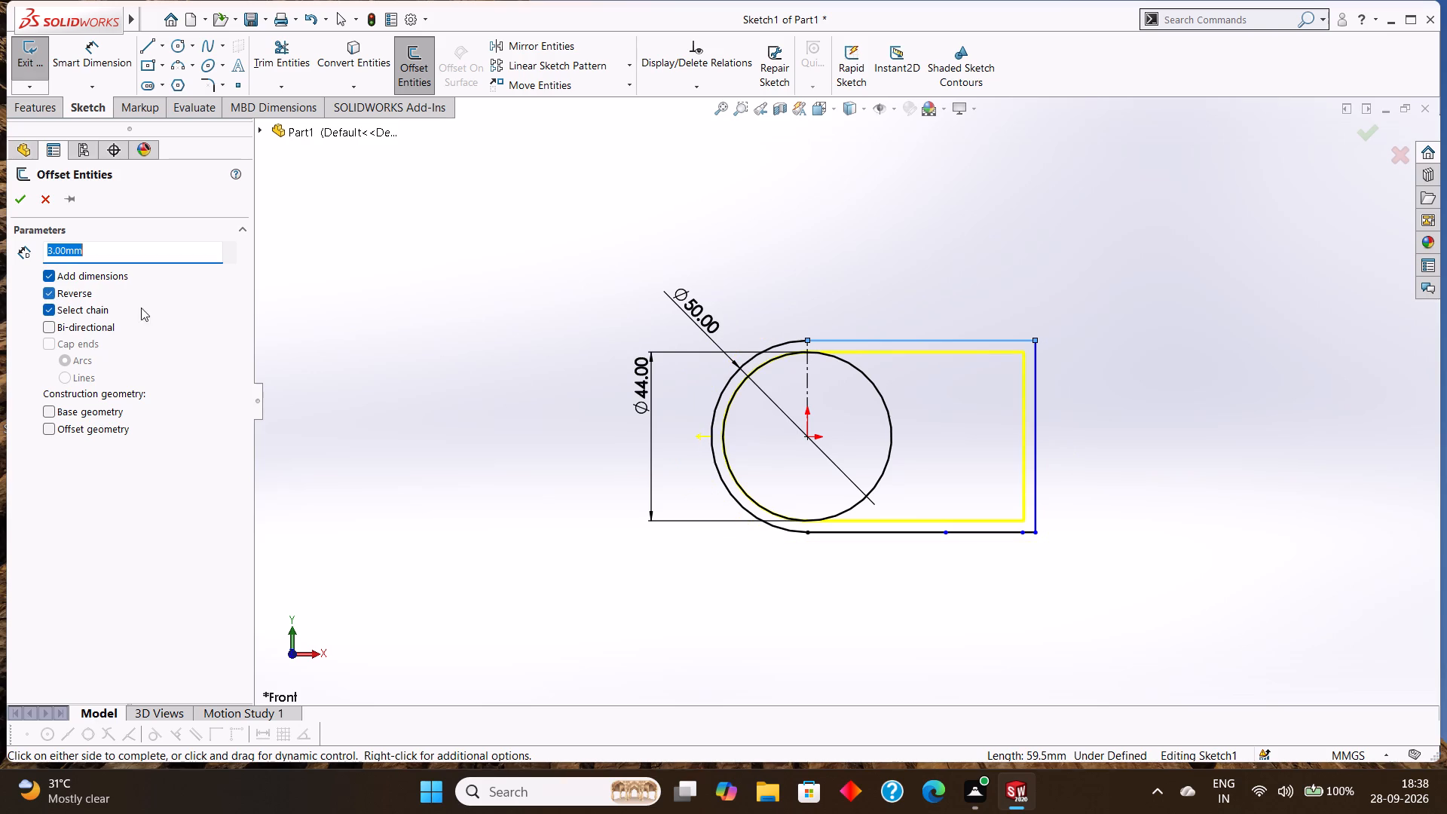
{"action": "left_click", "coordinate": [20, 197]}
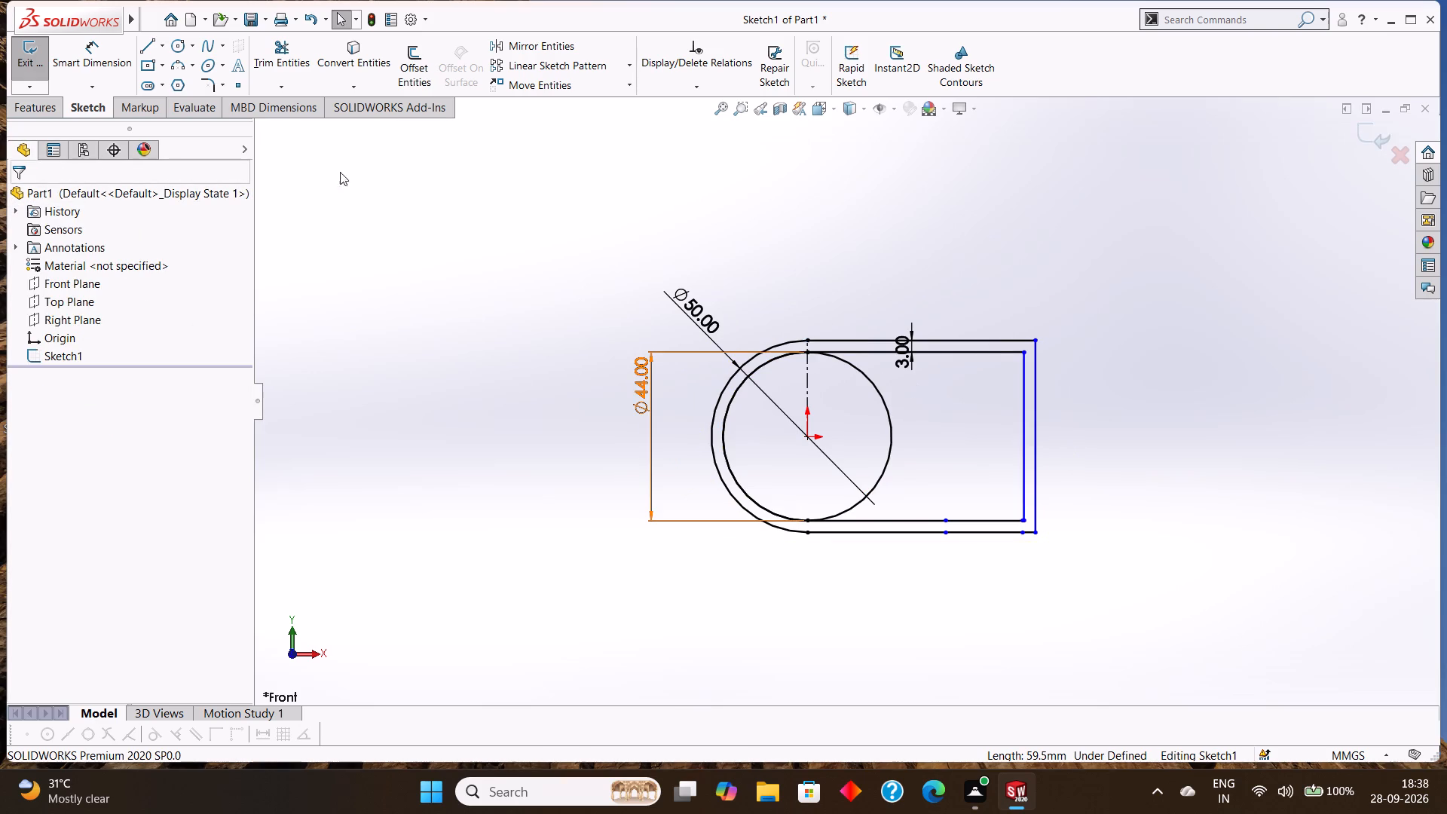
Trim away the half of the inner circle that bulges into the offset profile.
{"action": "left_click", "coordinate": [297, 53]}
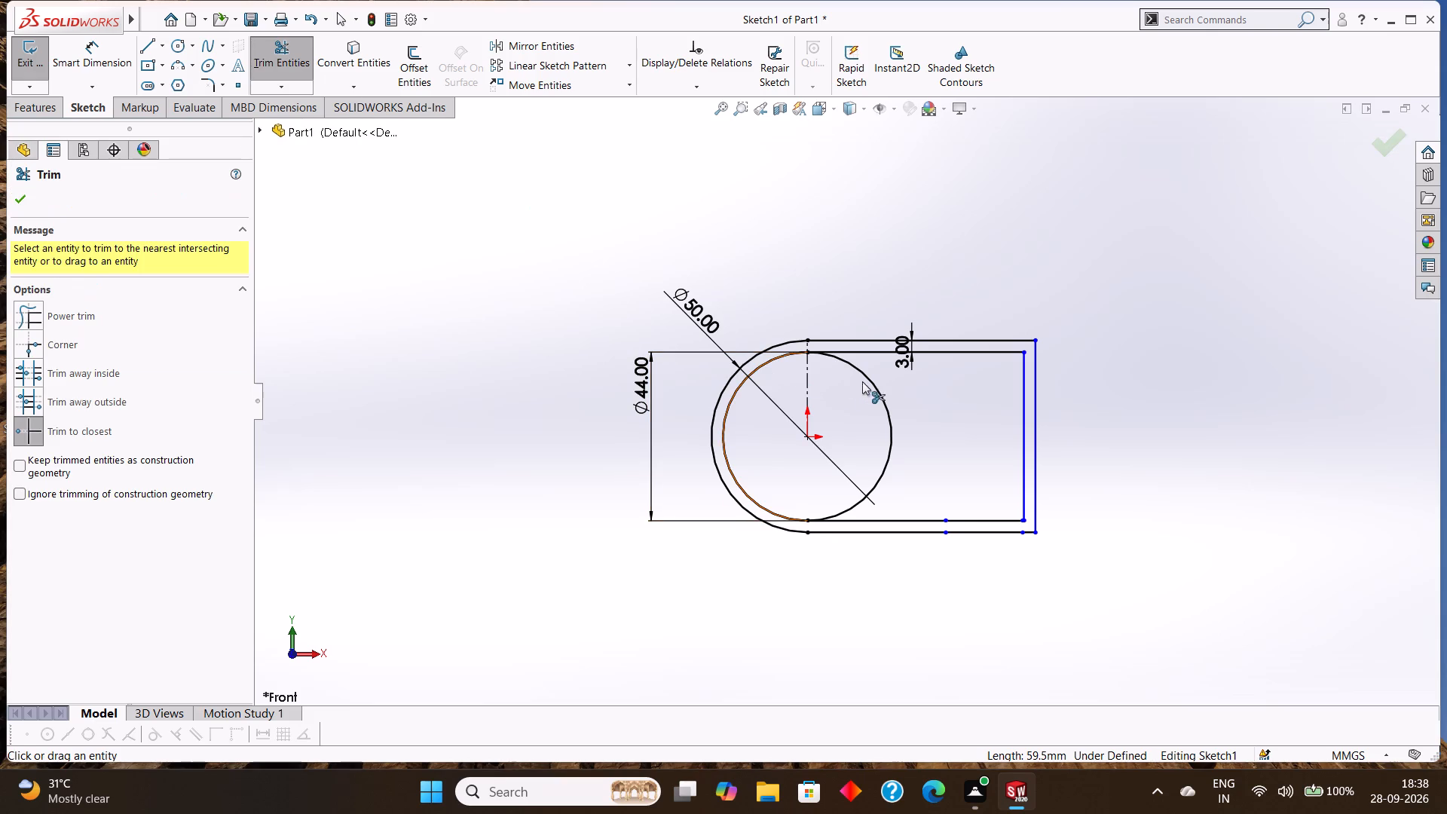
{"action": "left_click", "coordinate": [867, 376]}
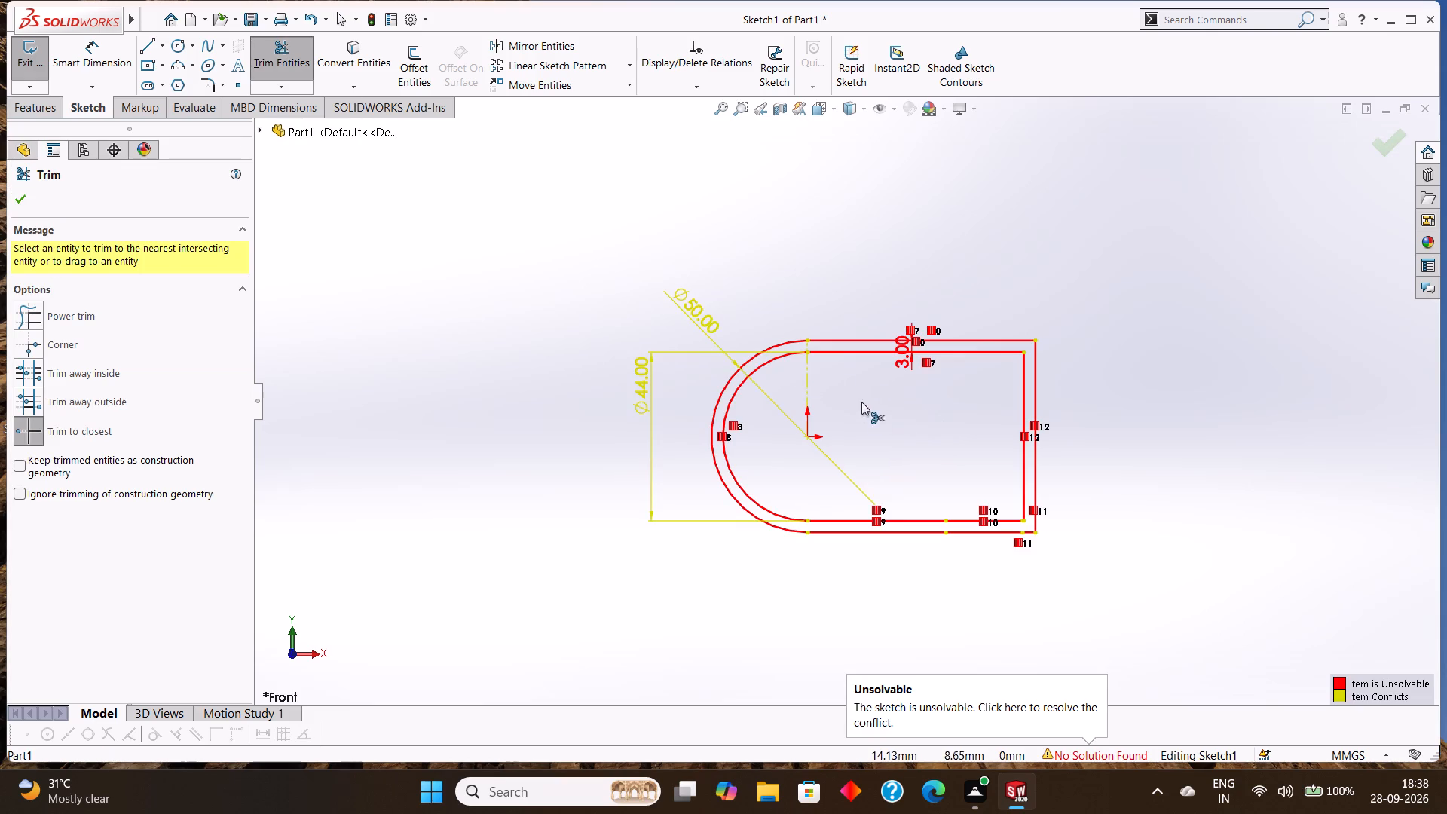
{"action": "left_click", "coordinate": [11, 204]}
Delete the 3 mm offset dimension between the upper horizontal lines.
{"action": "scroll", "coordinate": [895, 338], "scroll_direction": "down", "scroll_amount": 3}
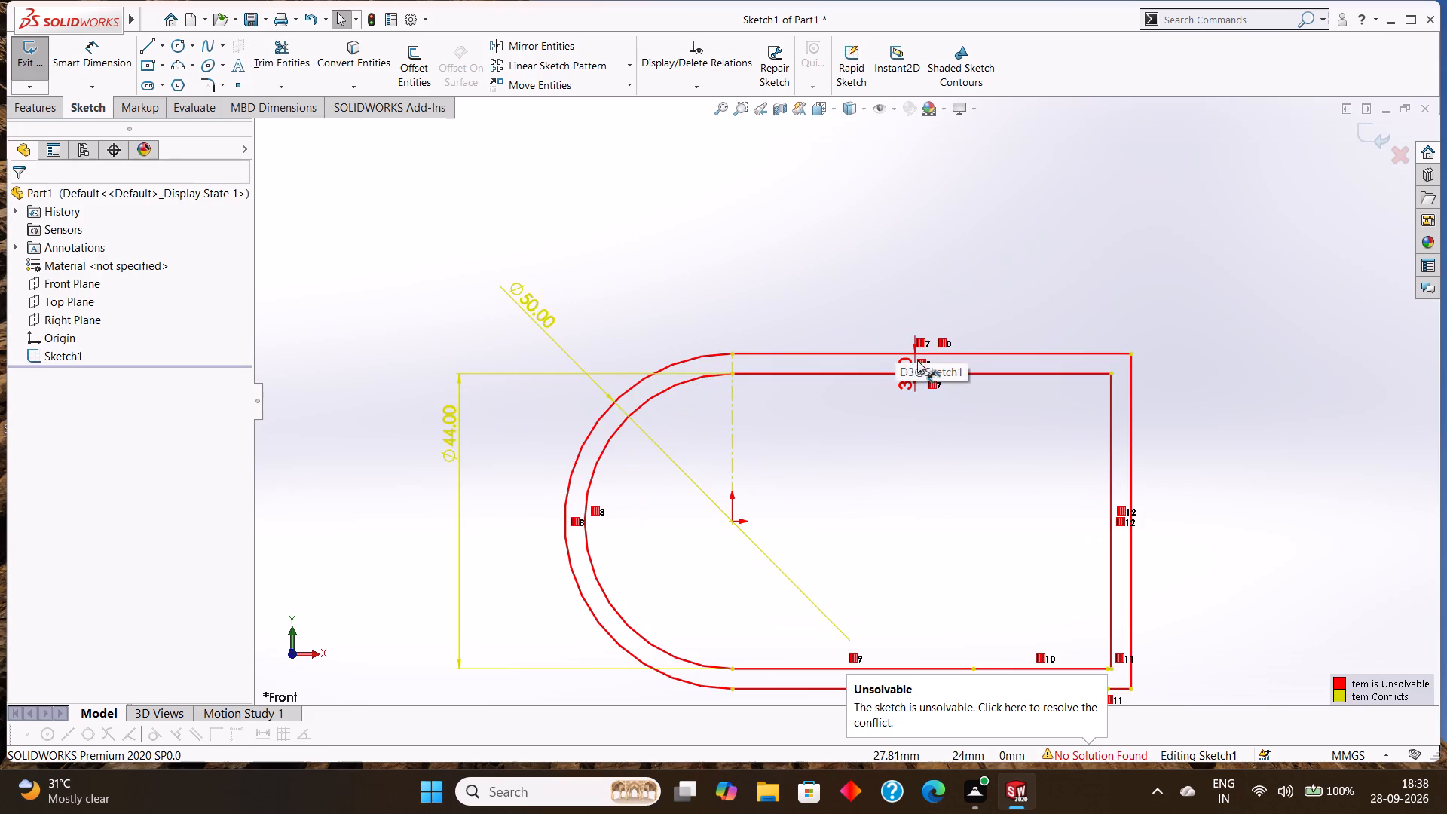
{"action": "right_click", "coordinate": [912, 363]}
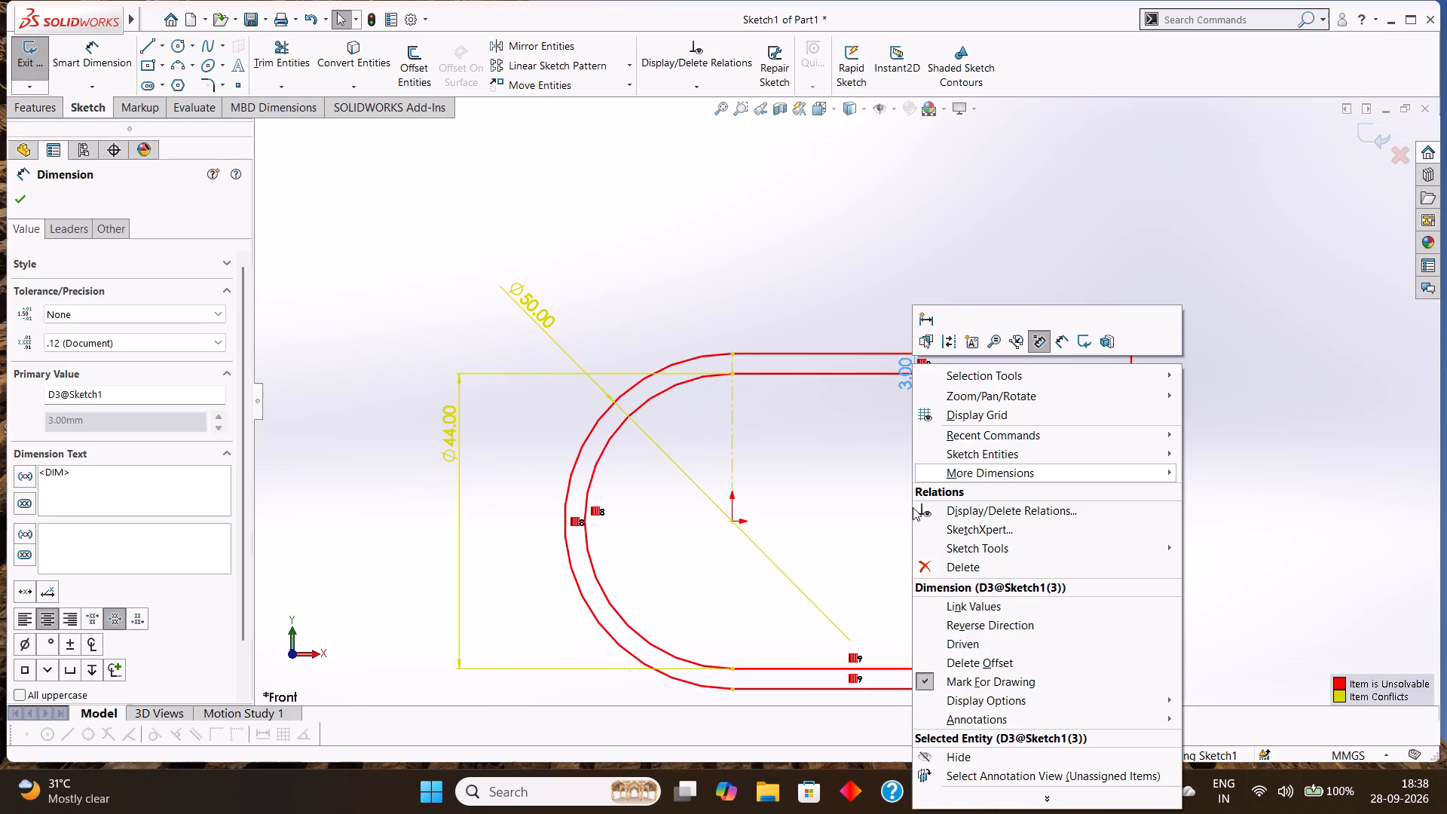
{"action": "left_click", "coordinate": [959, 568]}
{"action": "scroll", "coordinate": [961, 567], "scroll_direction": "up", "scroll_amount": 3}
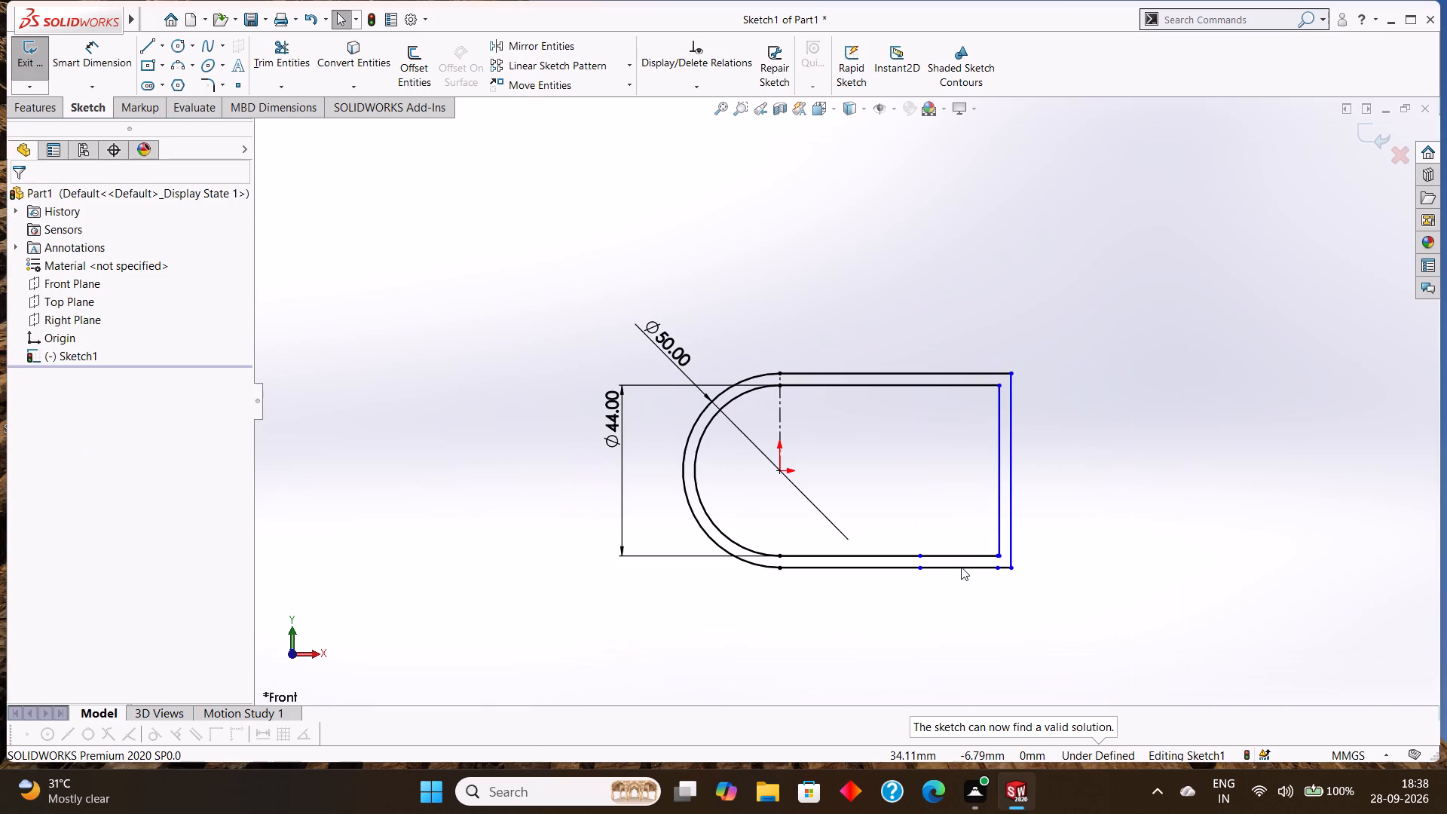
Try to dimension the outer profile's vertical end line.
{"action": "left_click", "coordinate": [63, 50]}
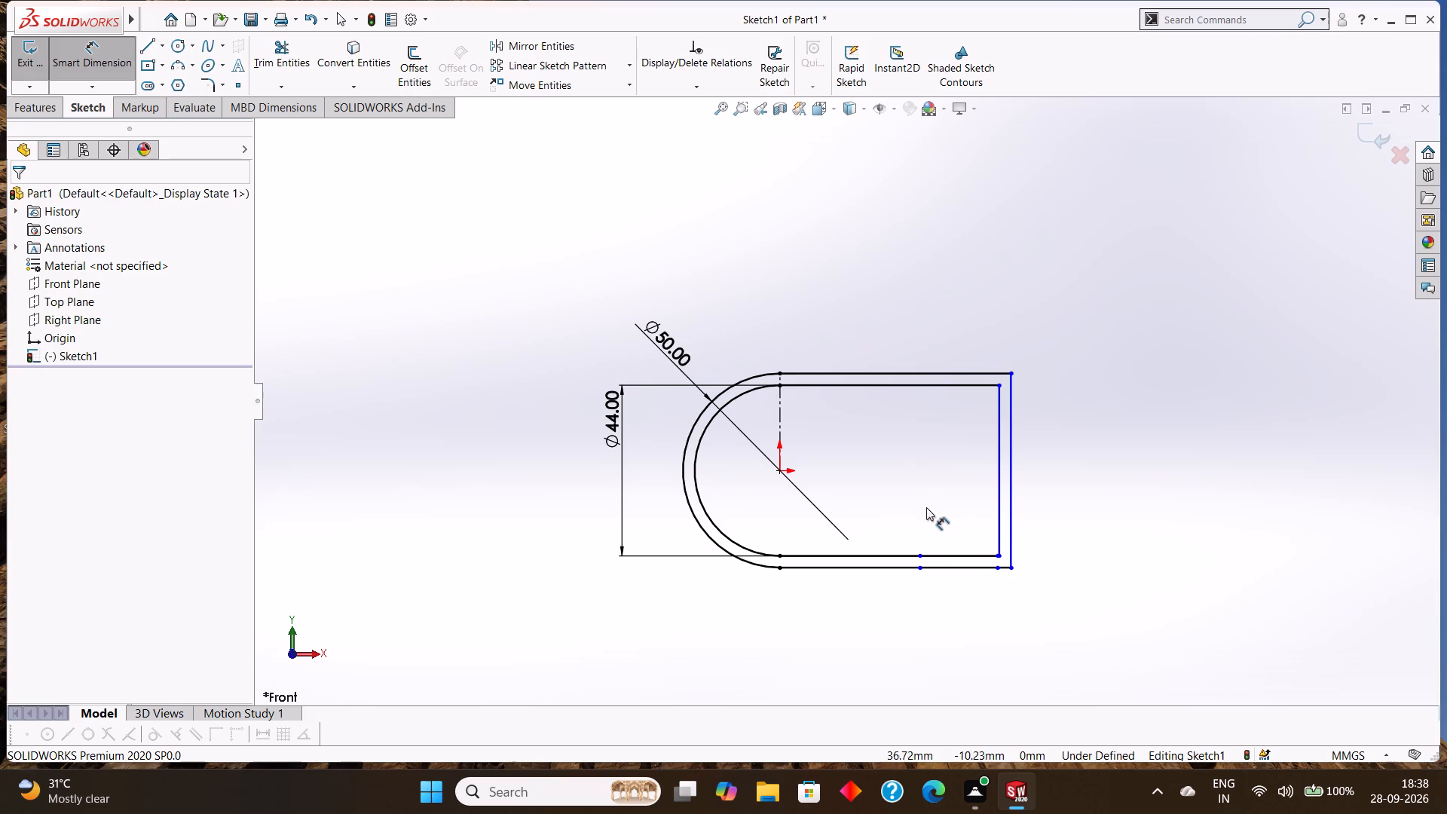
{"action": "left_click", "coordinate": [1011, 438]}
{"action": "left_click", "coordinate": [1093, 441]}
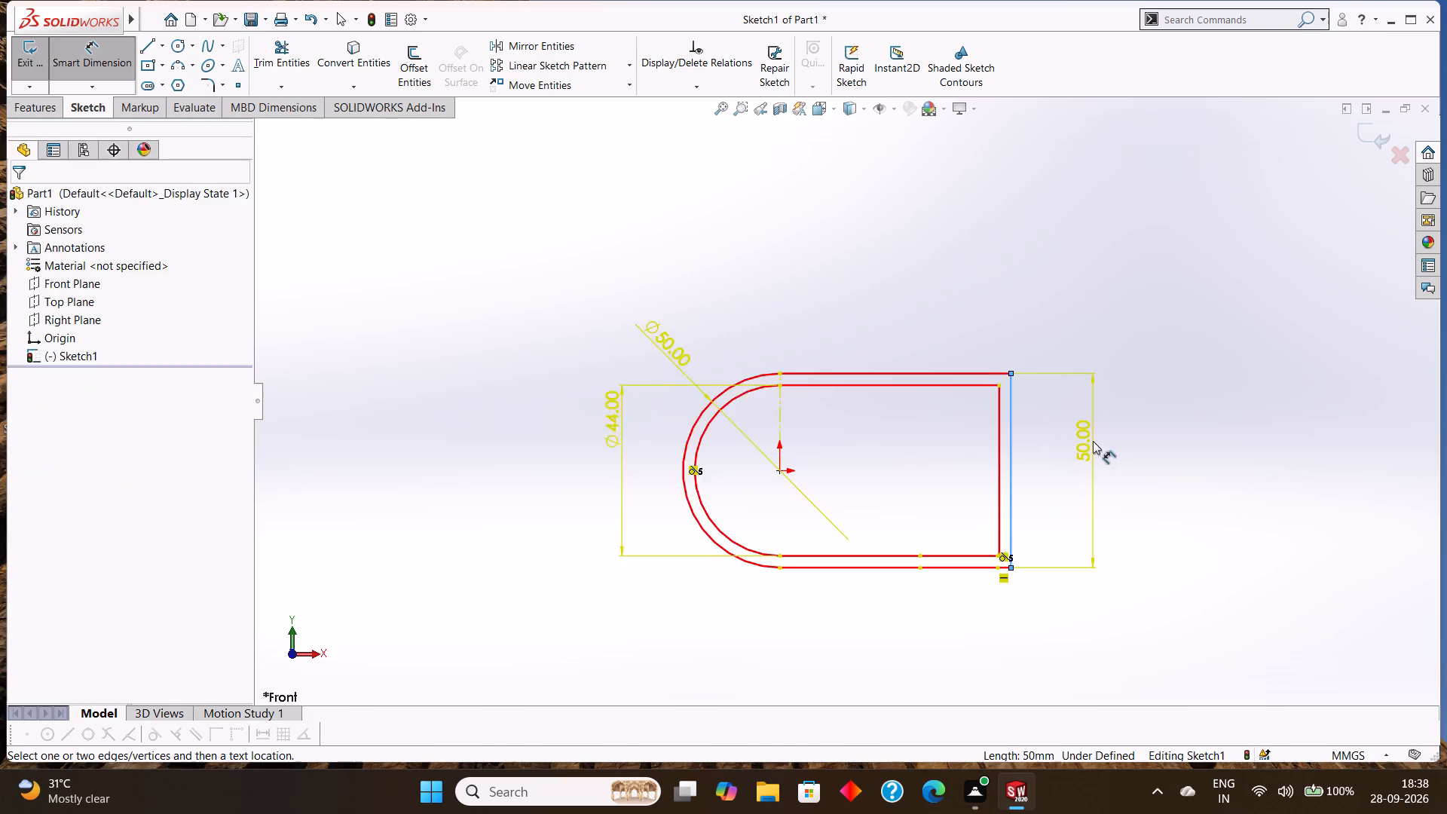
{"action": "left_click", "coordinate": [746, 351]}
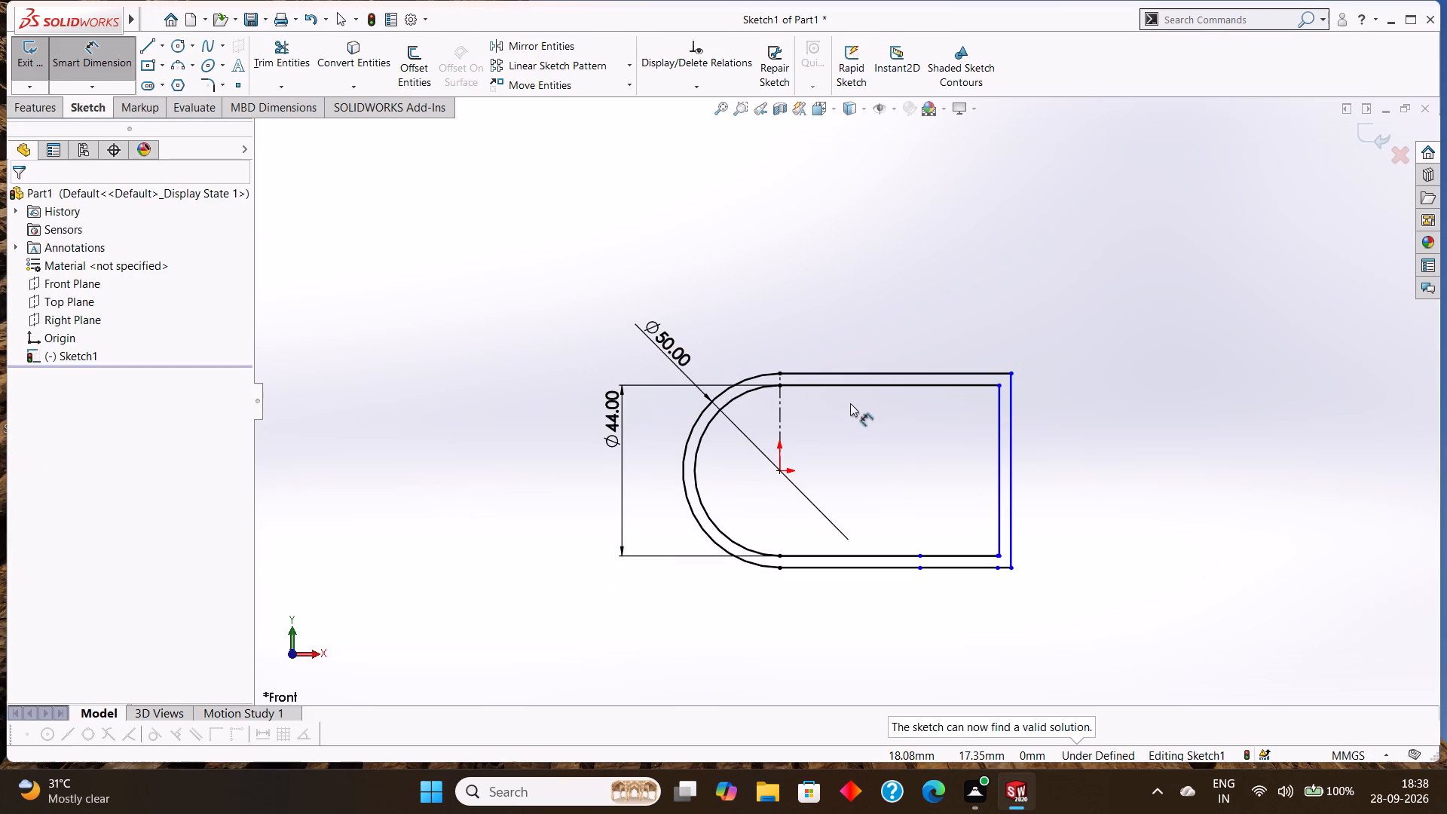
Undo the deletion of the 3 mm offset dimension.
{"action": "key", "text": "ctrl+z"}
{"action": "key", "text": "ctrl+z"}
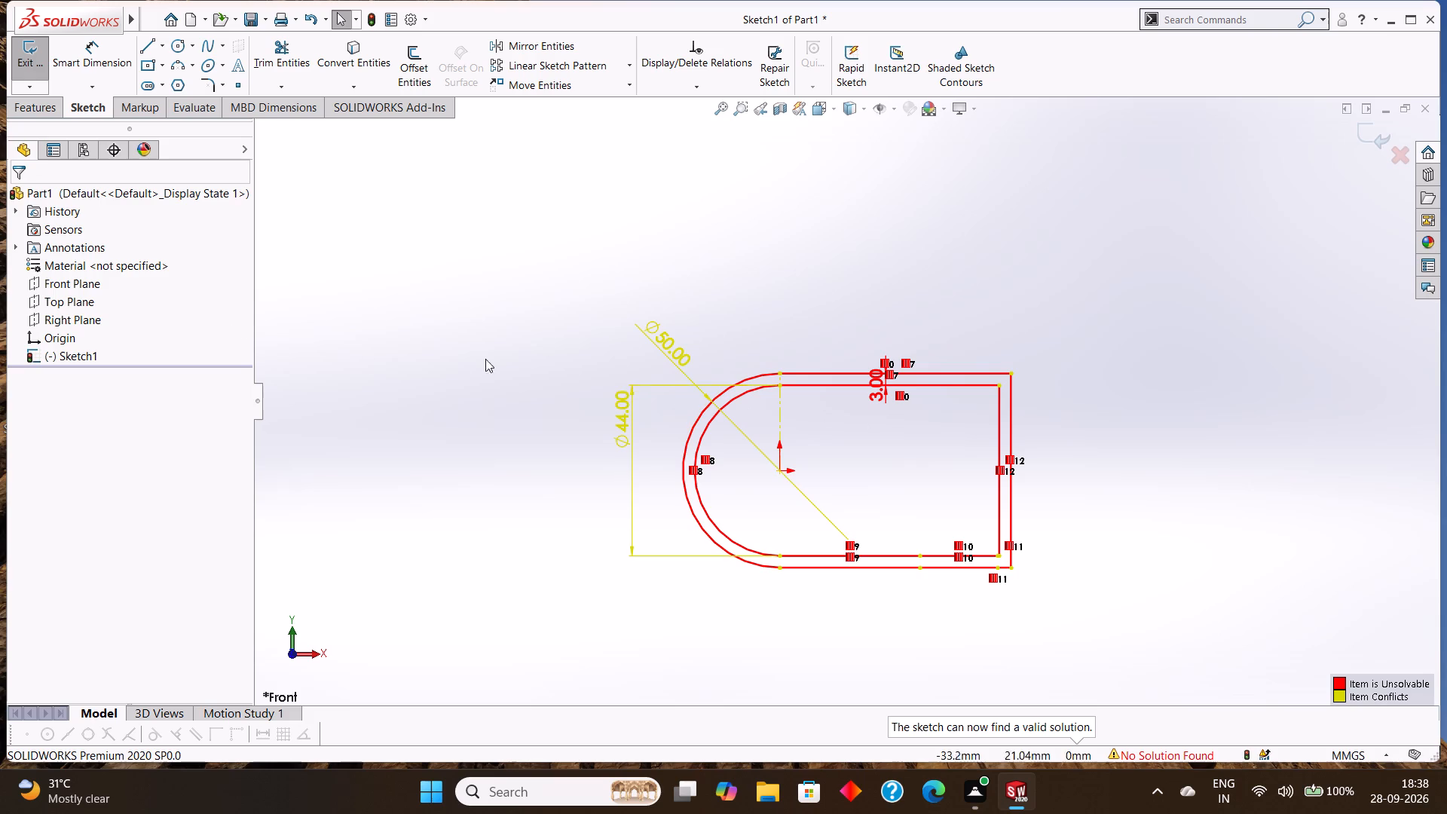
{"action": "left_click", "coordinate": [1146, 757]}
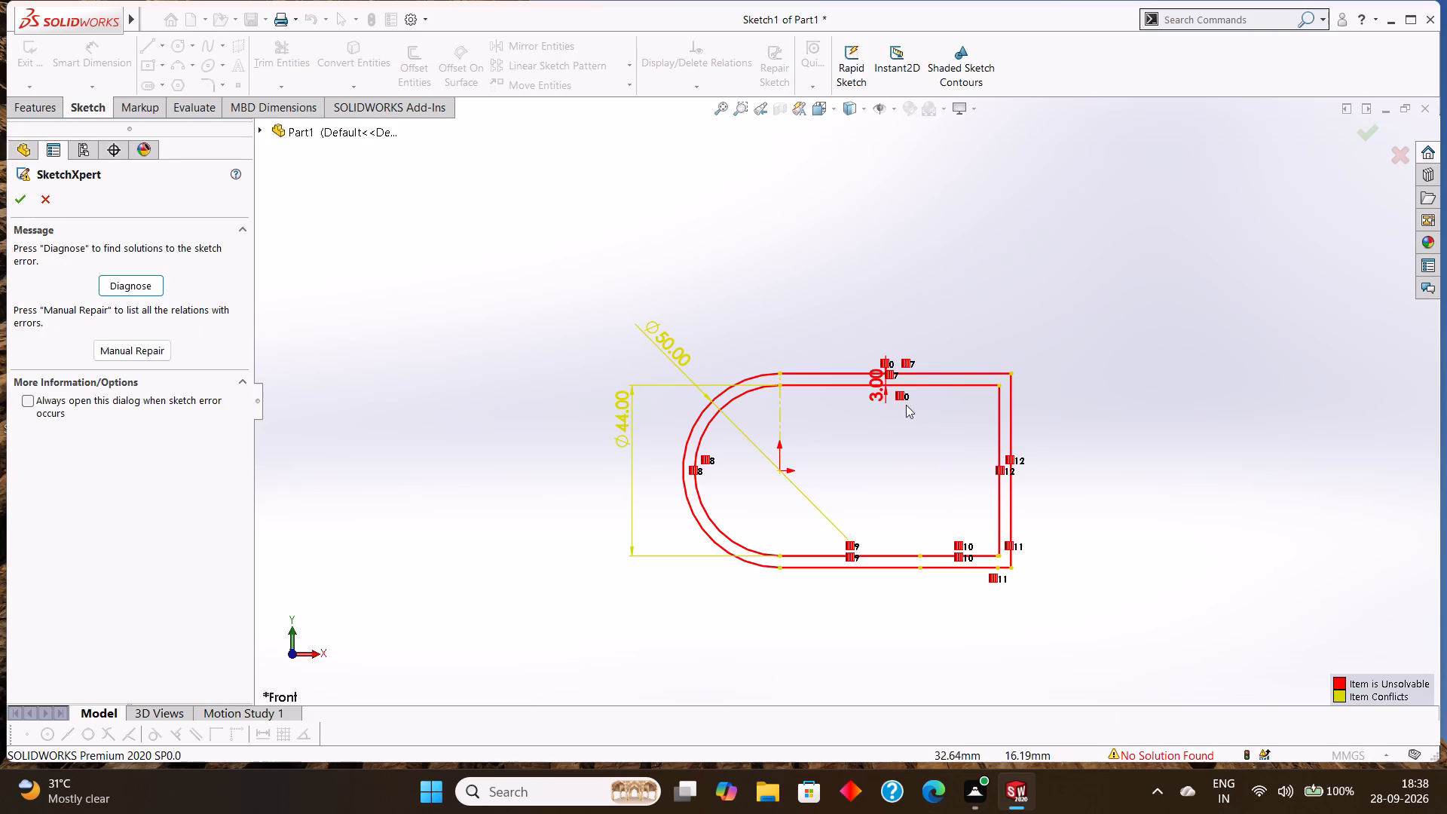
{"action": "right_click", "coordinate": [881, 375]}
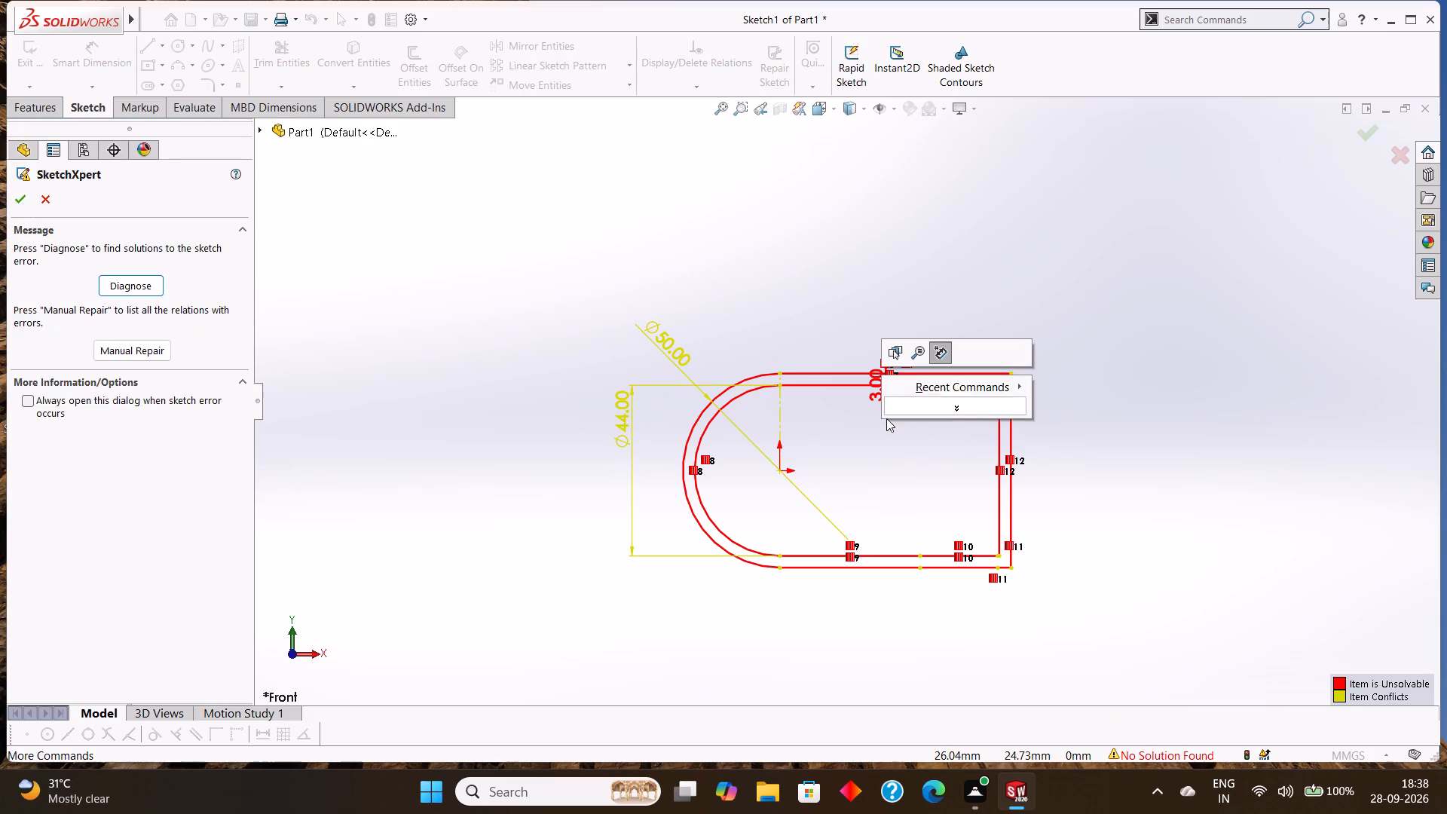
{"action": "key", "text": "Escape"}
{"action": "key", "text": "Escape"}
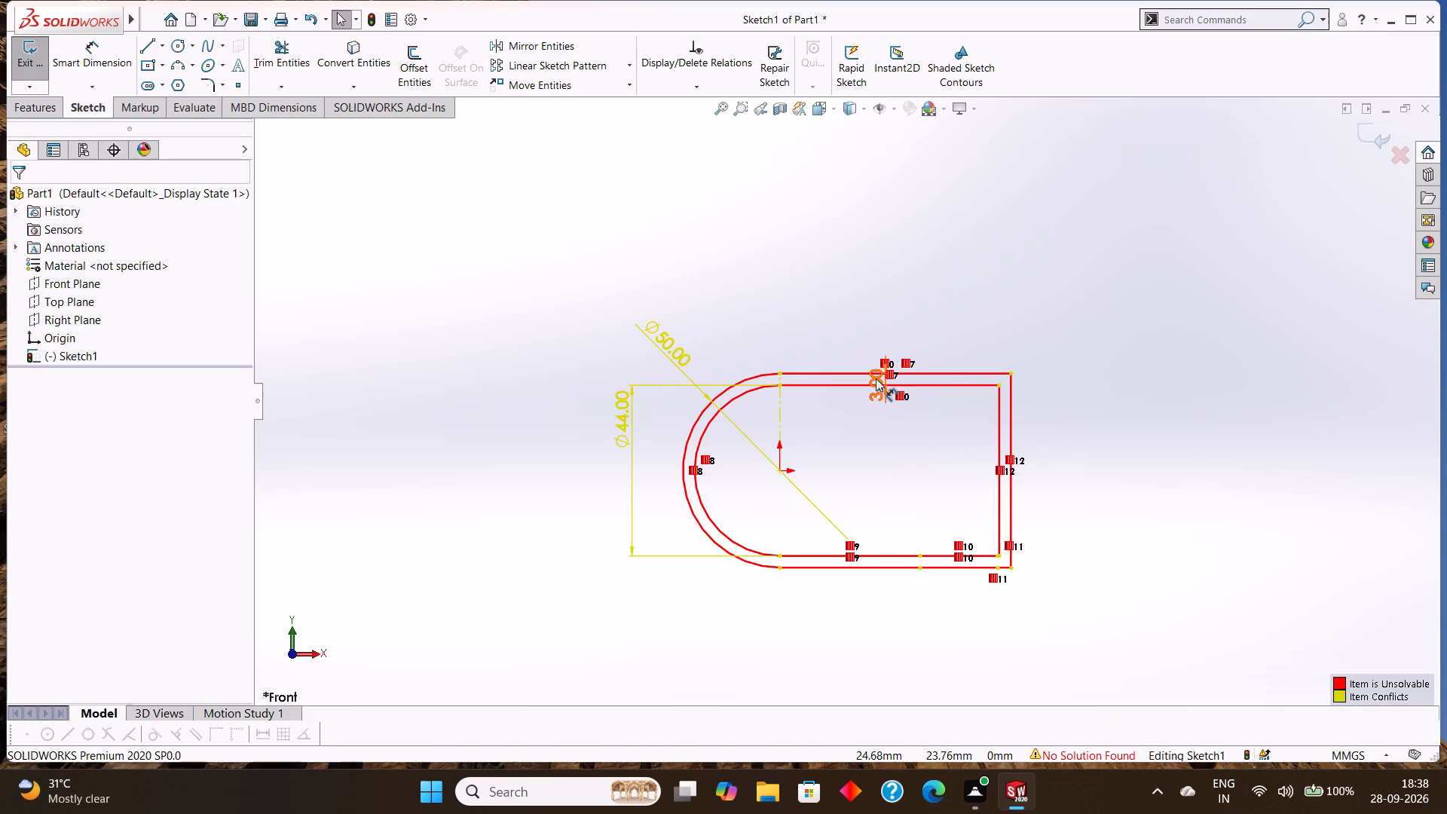
Delete the 3 mm offset dimension between the upper horizontal lines.
{"action": "right_click", "coordinate": [876, 378]}
{"action": "left_click", "coordinate": [922, 578]}
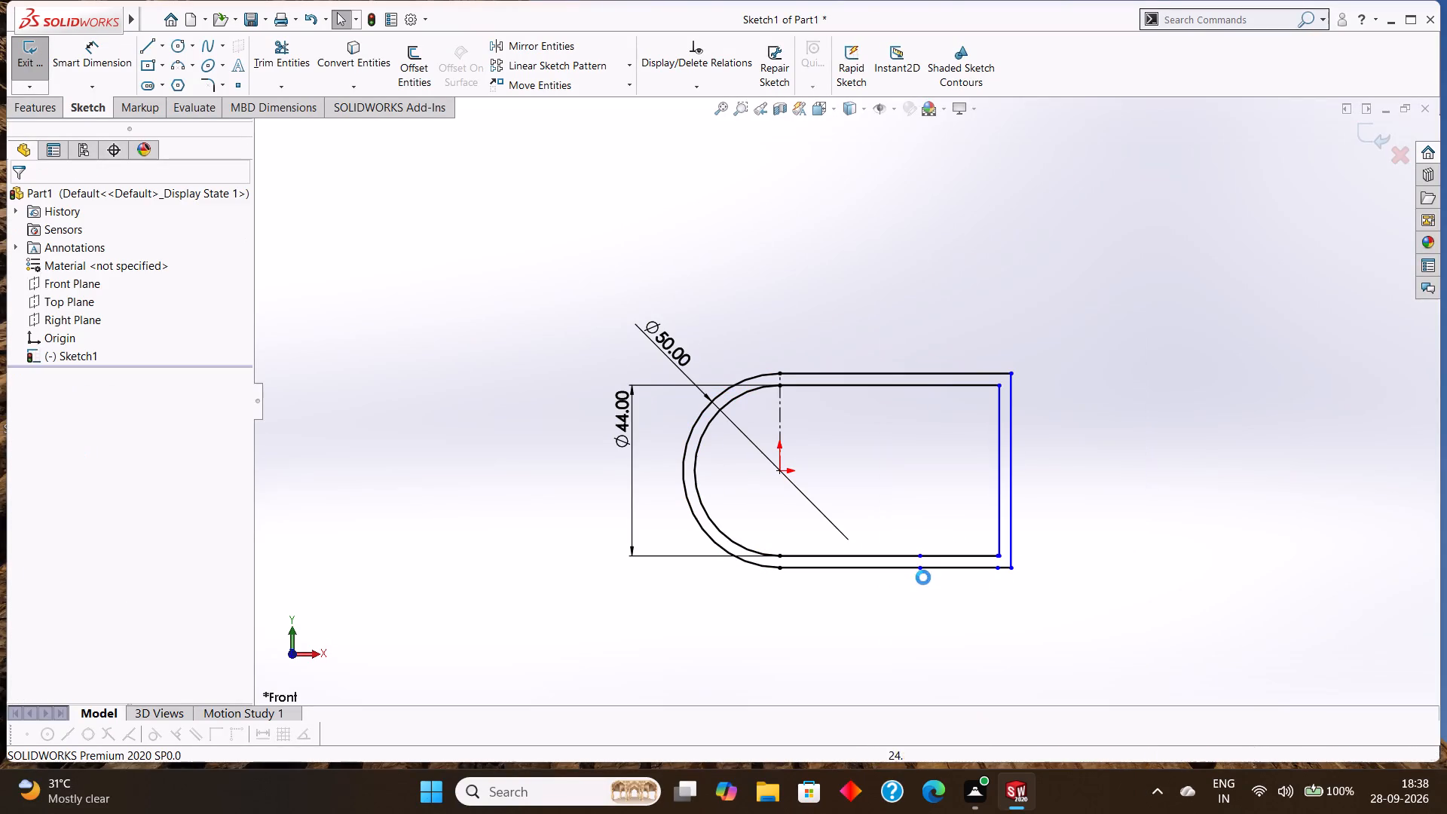
{"action": "left_click", "coordinate": [1100, 433]}
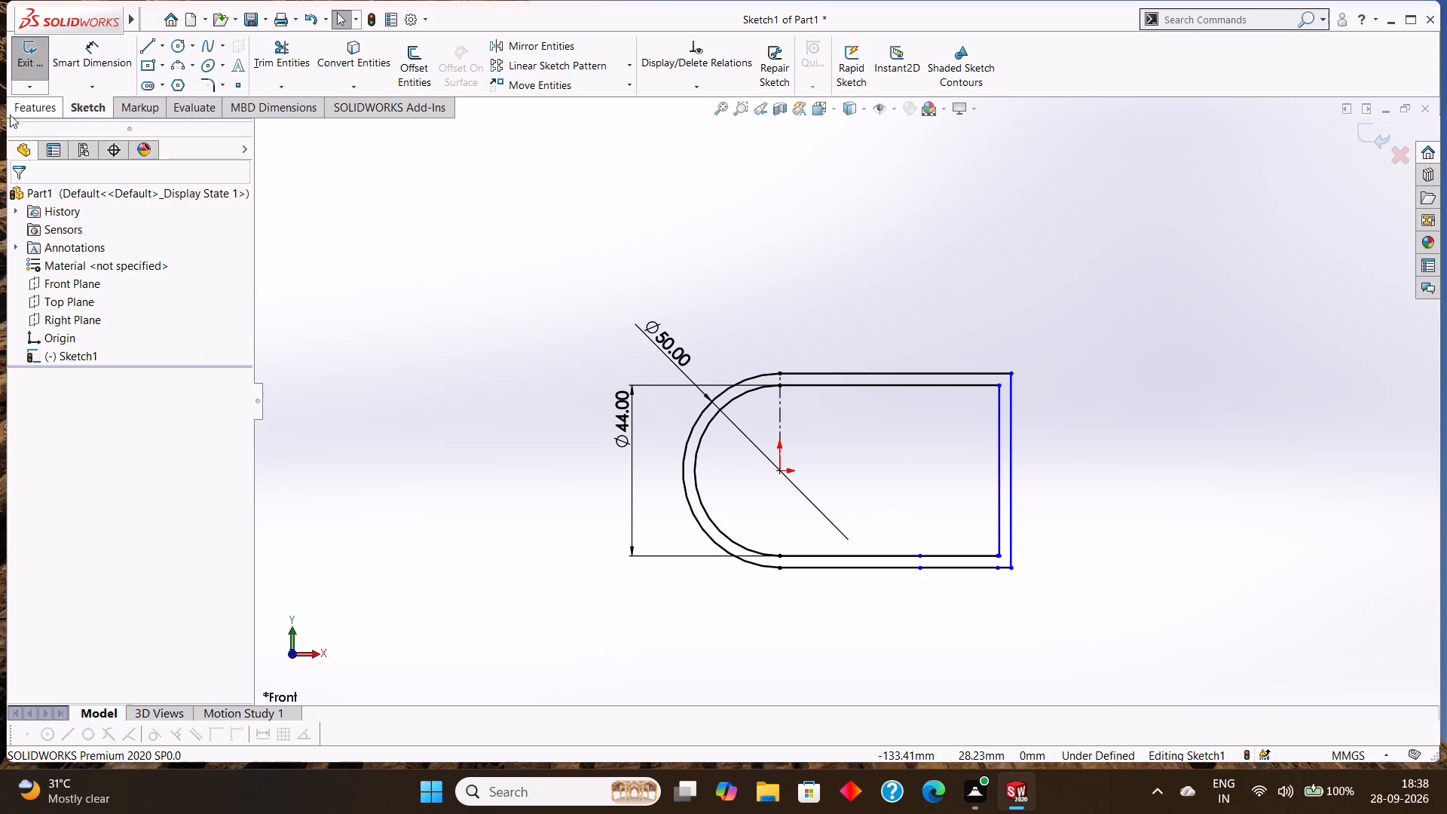
Delete the inner profile's upper horizontal line and the 44 mm diameter arc left from the original inner circle.
{"action": "right_click", "coordinate": [821, 382]}
{"action": "left_click", "coordinate": [880, 639]}
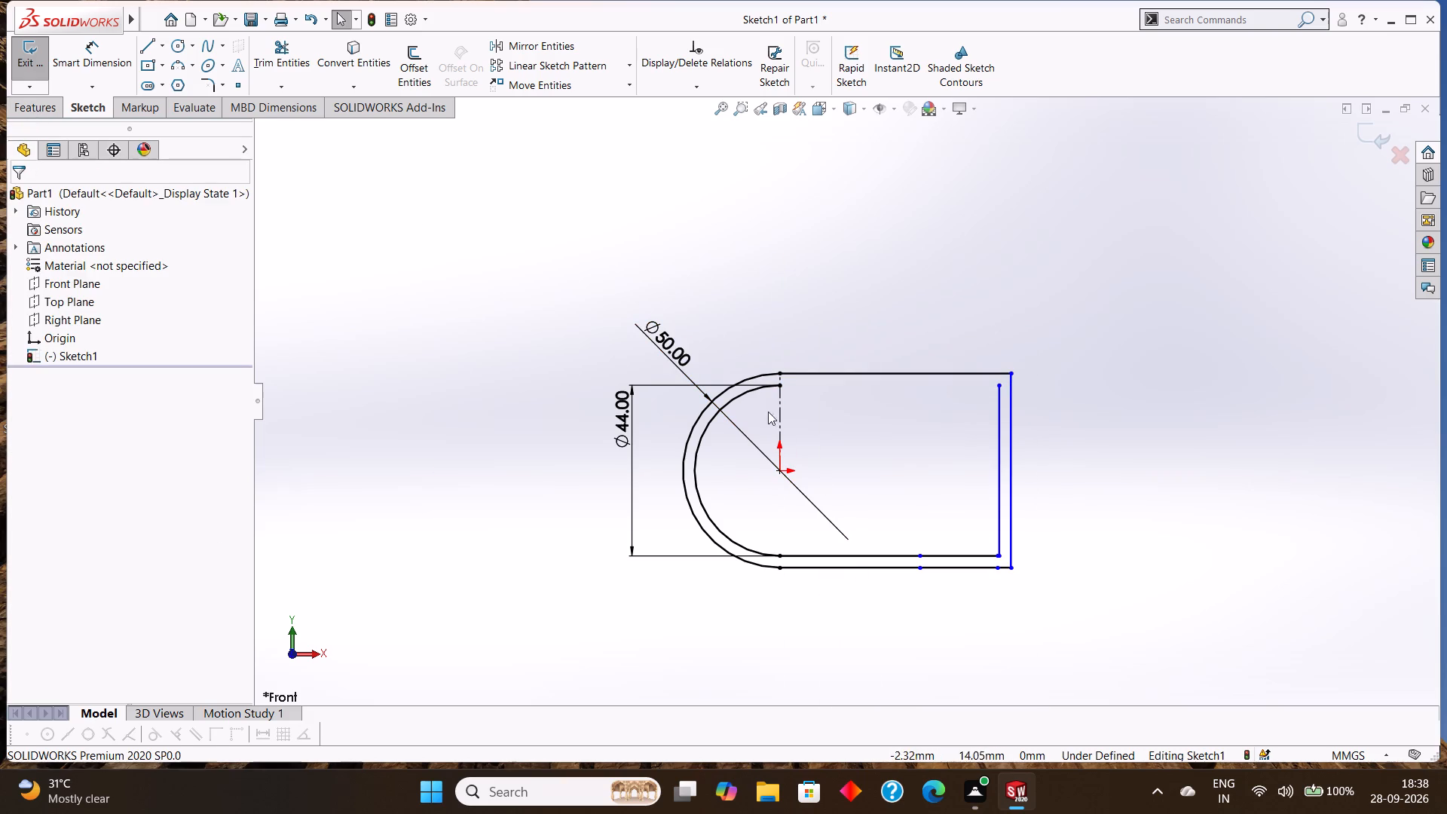
{"action": "right_click", "coordinate": [749, 389]}
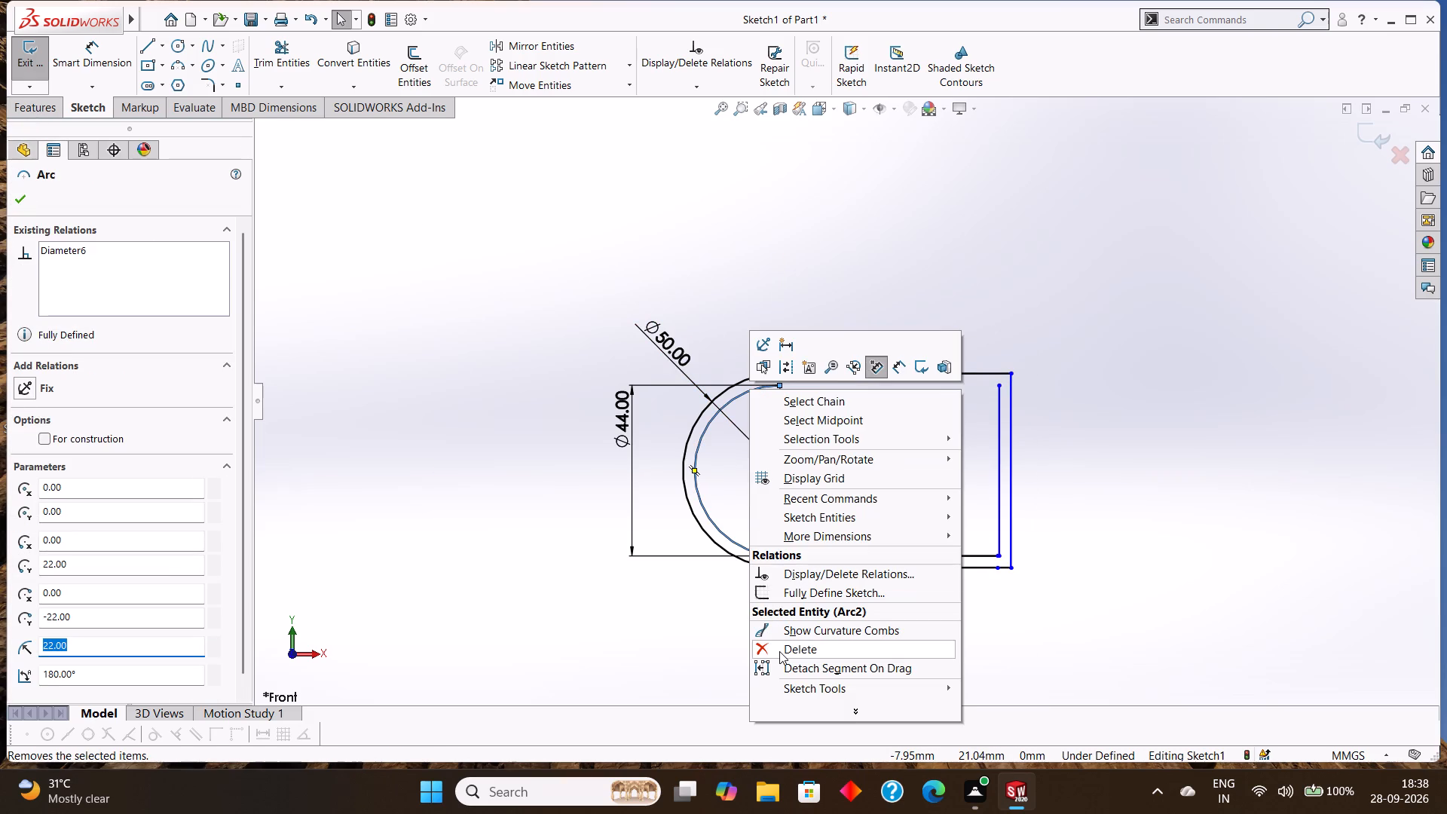
{"action": "left_click", "coordinate": [779, 651]}
{"action": "left_click", "coordinate": [638, 395]}
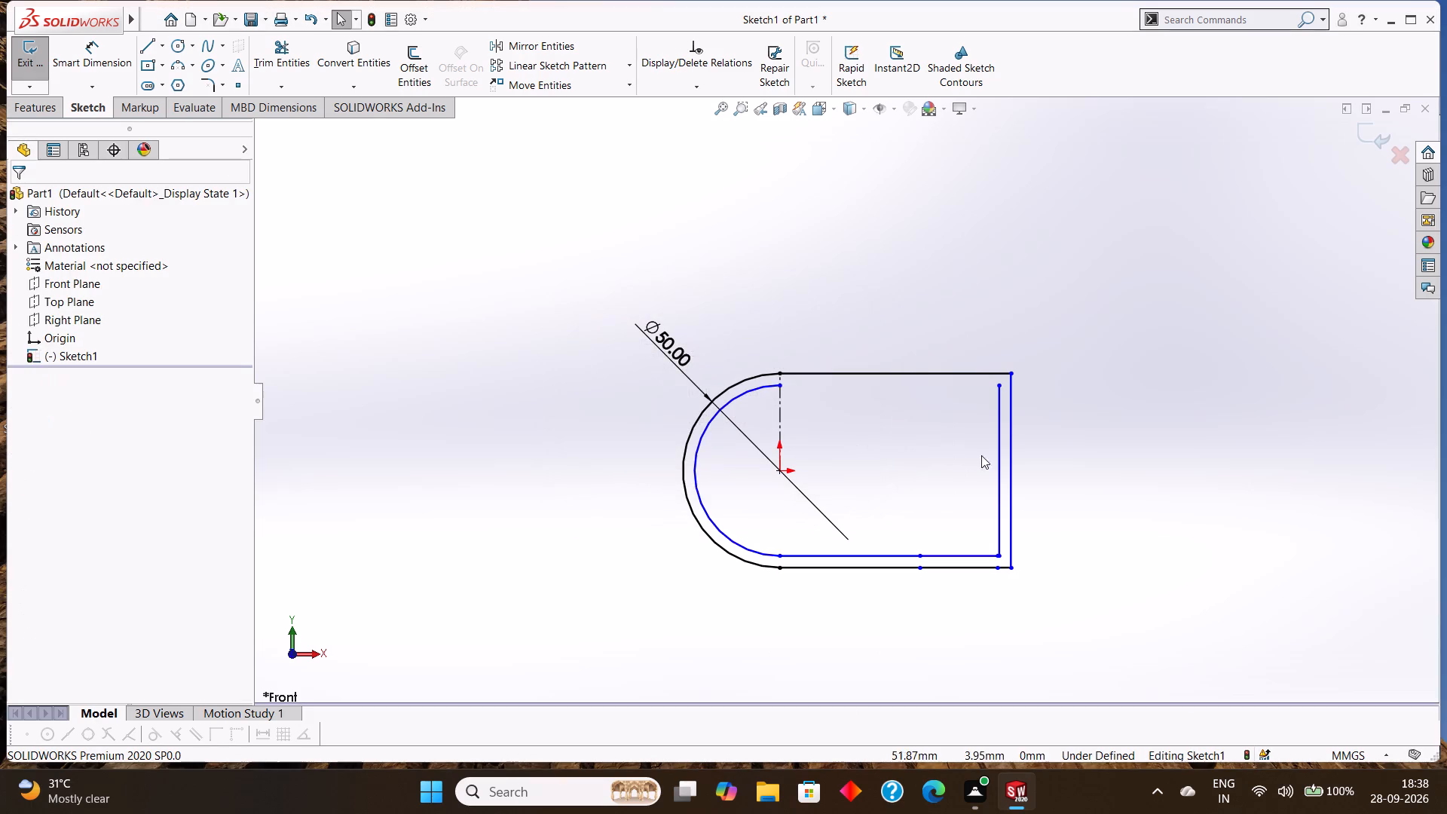
Delete the remaining inner offset profile: the inner arc, the lower horizontal lines and the inner vertical line.
{"action": "right_click", "coordinate": [736, 394]}
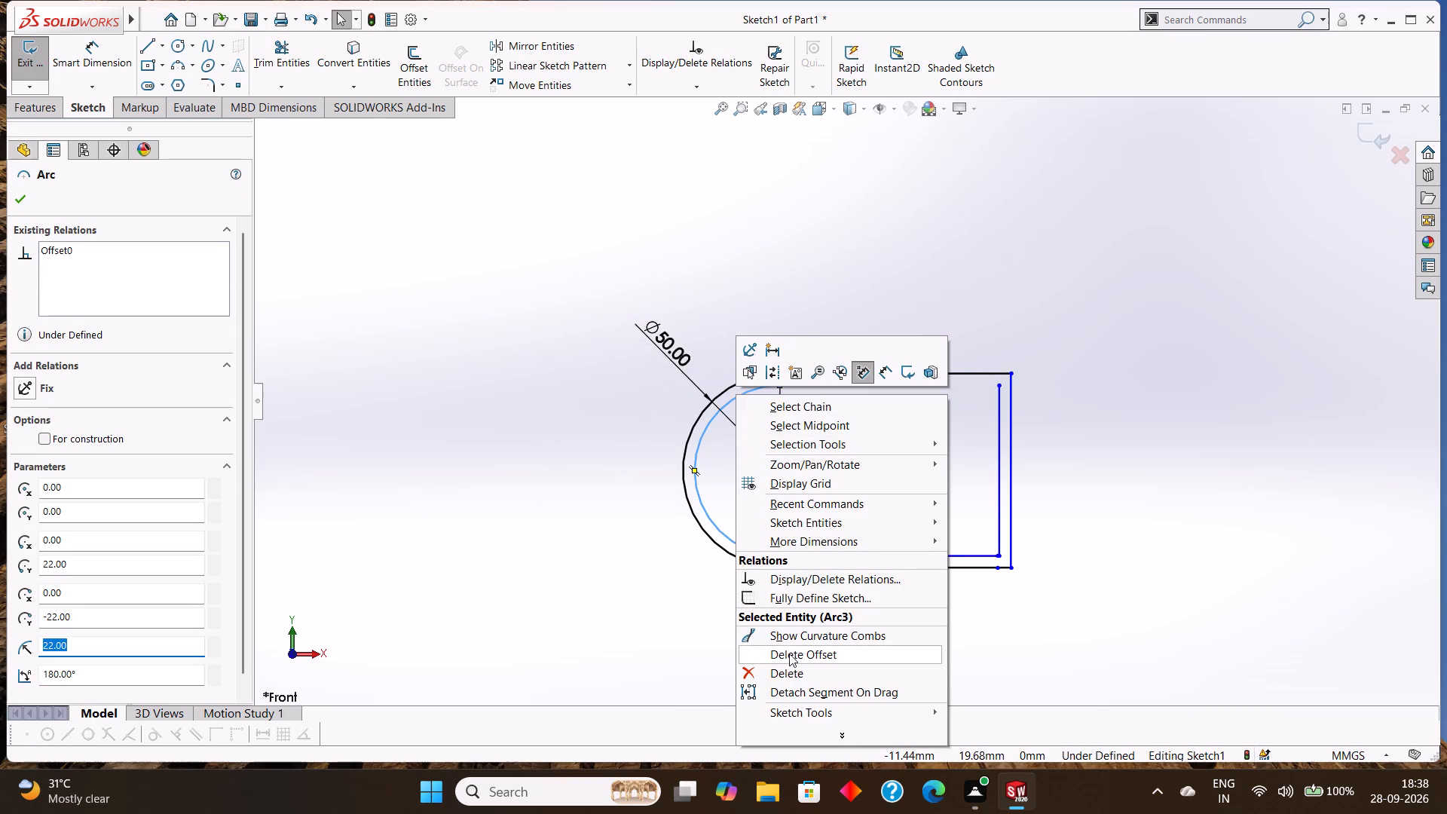
{"action": "left_click", "coordinate": [797, 672]}
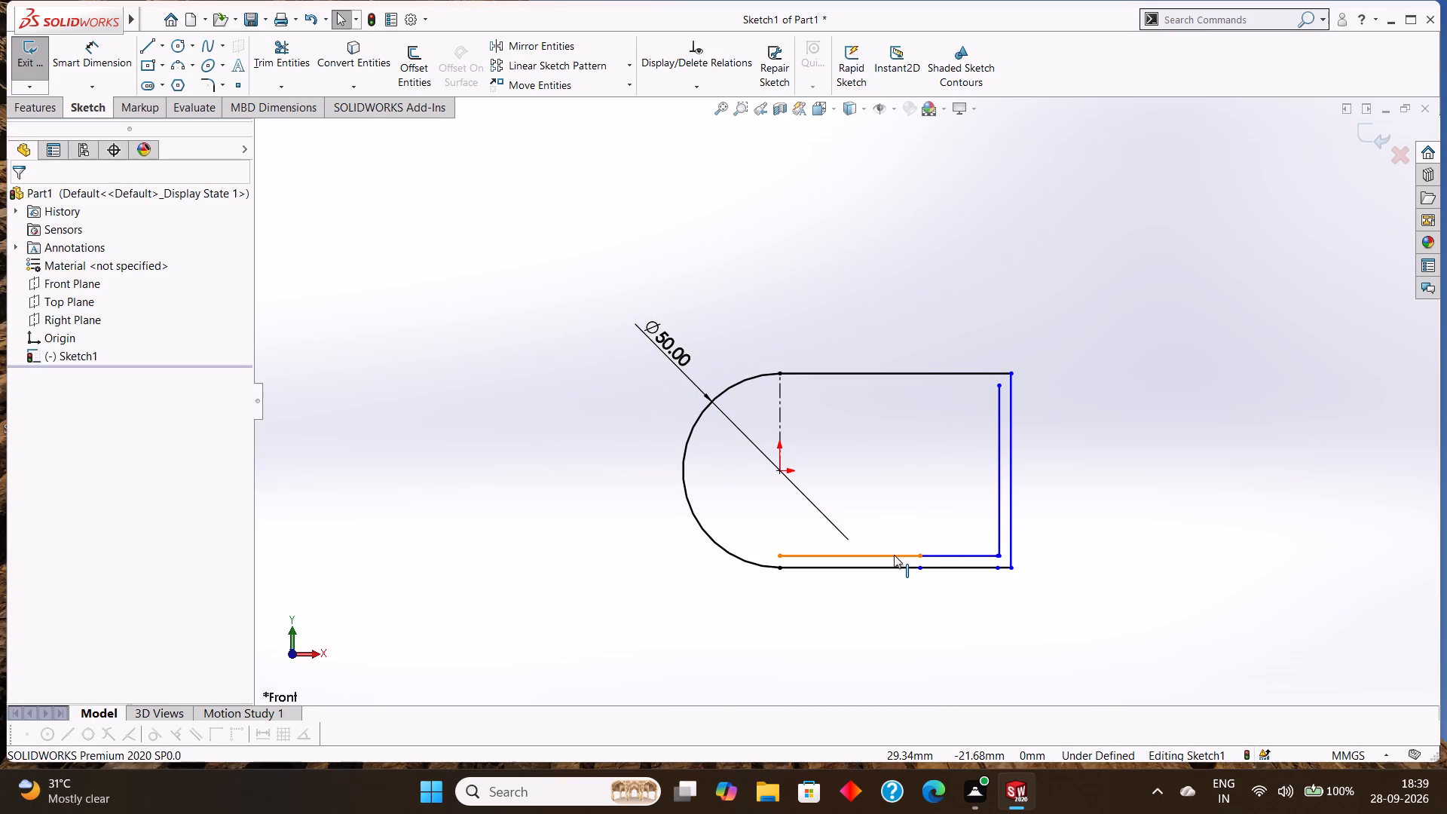
{"action": "right_click", "coordinate": [894, 555]}
{"action": "left_click_drag", "start_coordinate": [938, 738], "coordinate": [943, 731]}
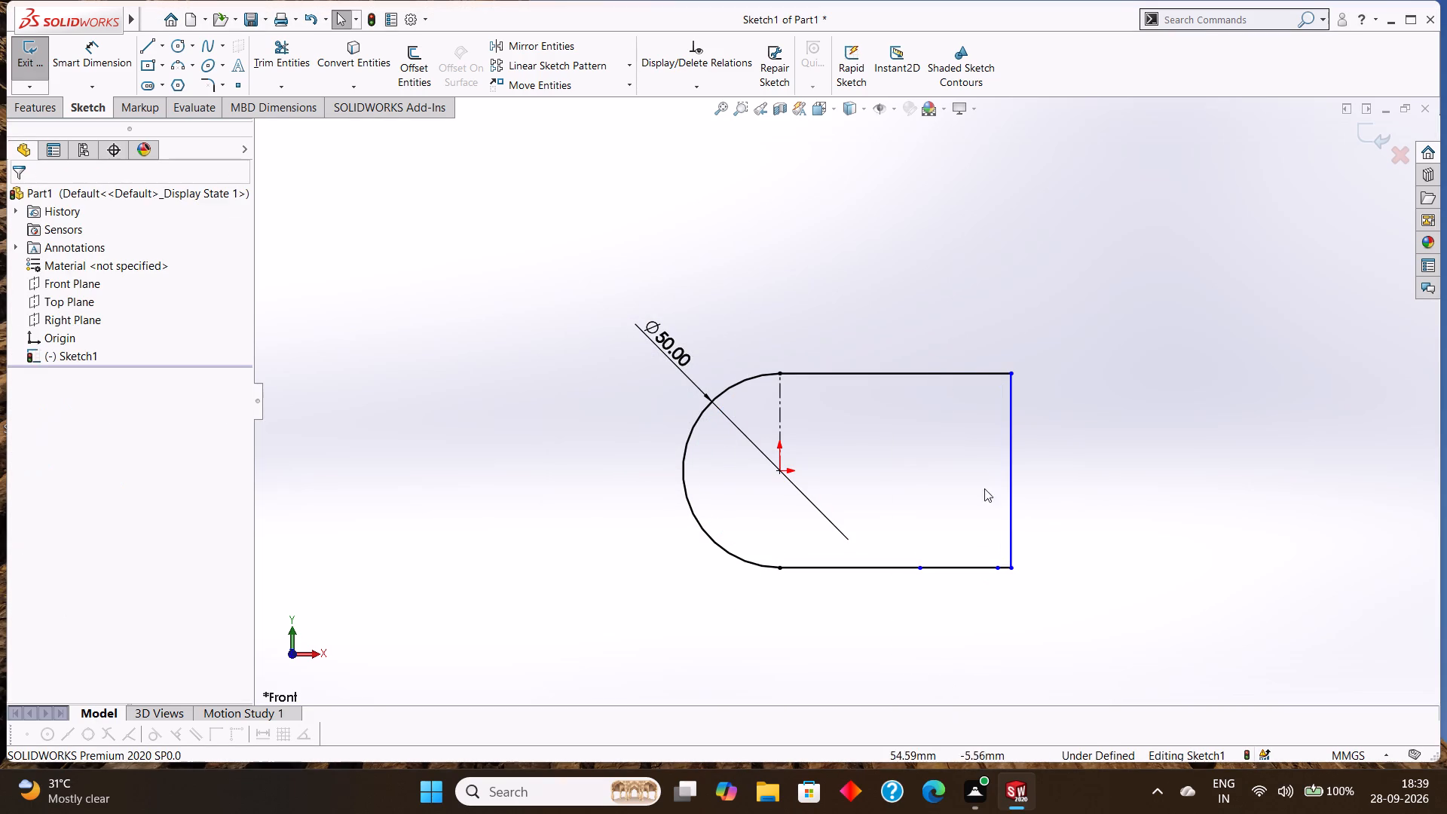
Extrude the D-shaped outer profile as a blind boss 18 mm deep.
{"action": "left_click", "coordinate": [26, 116]}
{"action": "left_click", "coordinate": [29, 81]}
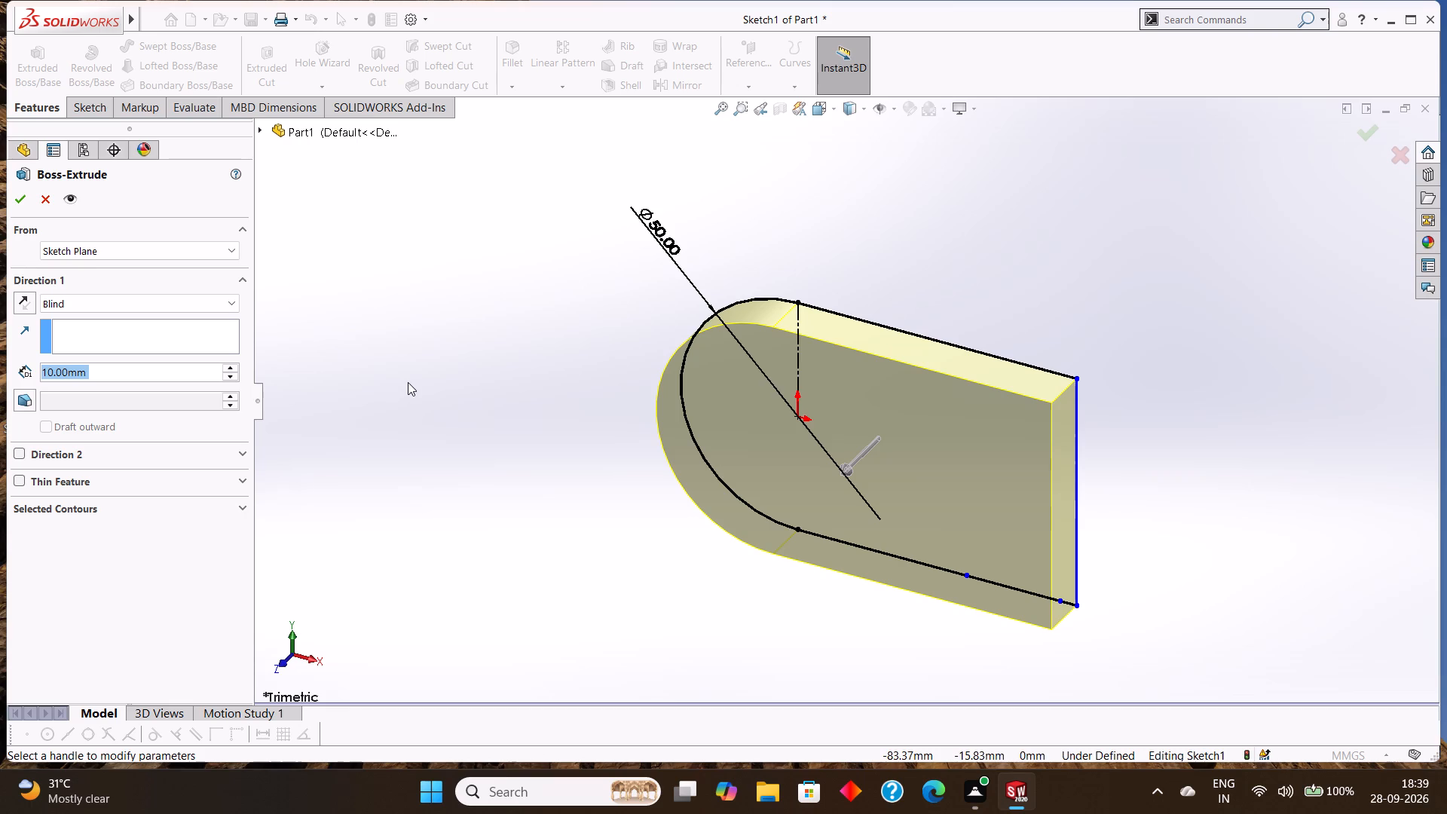
{"action": "type", "text": "18"}
{"action": "key", "text": "Return"}
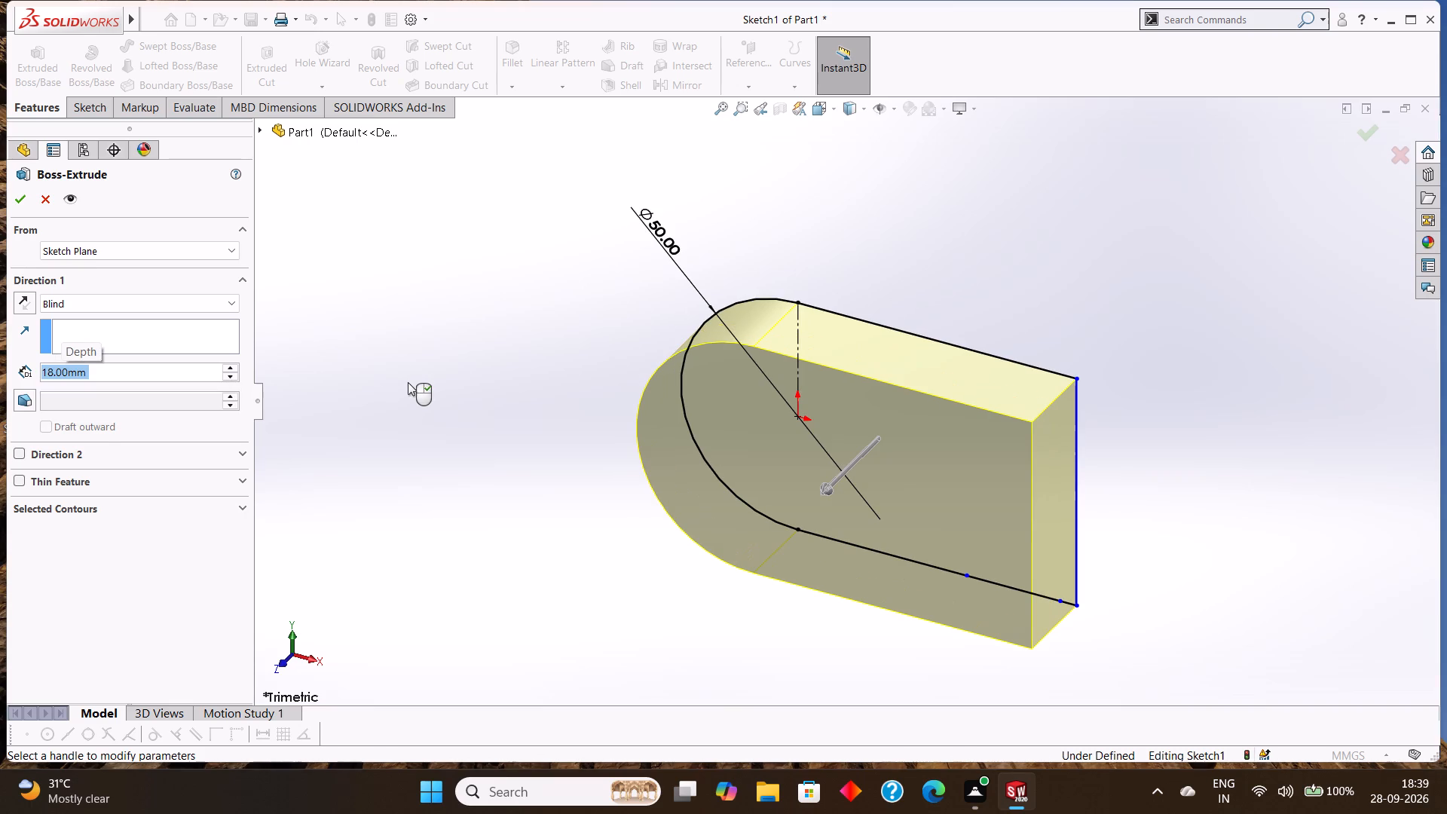
{"action": "left_click", "coordinate": [23, 193]}
{"action": "left_click", "coordinate": [445, 362]}
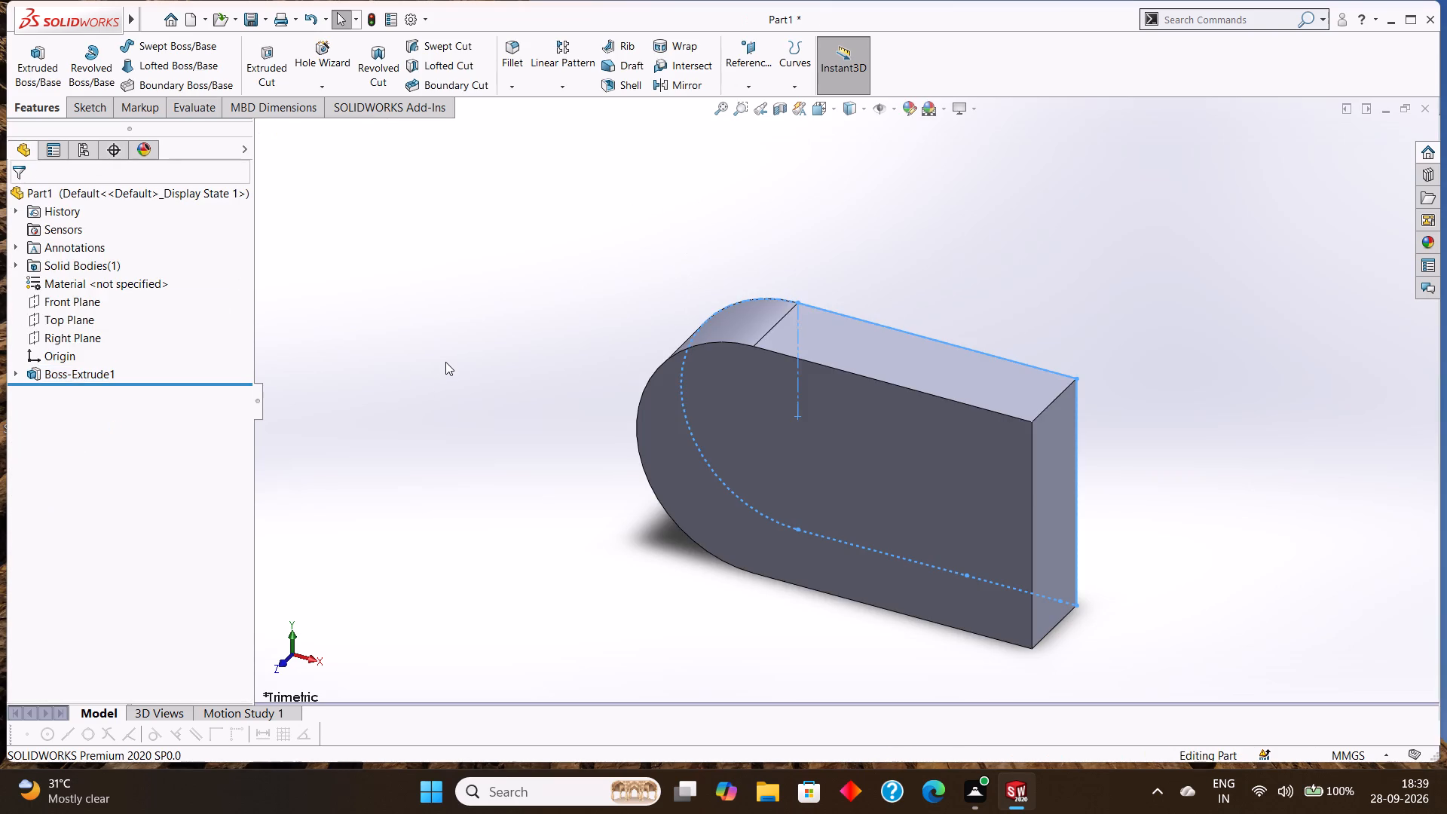
Start a new sketch on the large D-shaped front face of the extruded body, viewed face-on.
{"action": "left_click", "coordinate": [853, 448]}
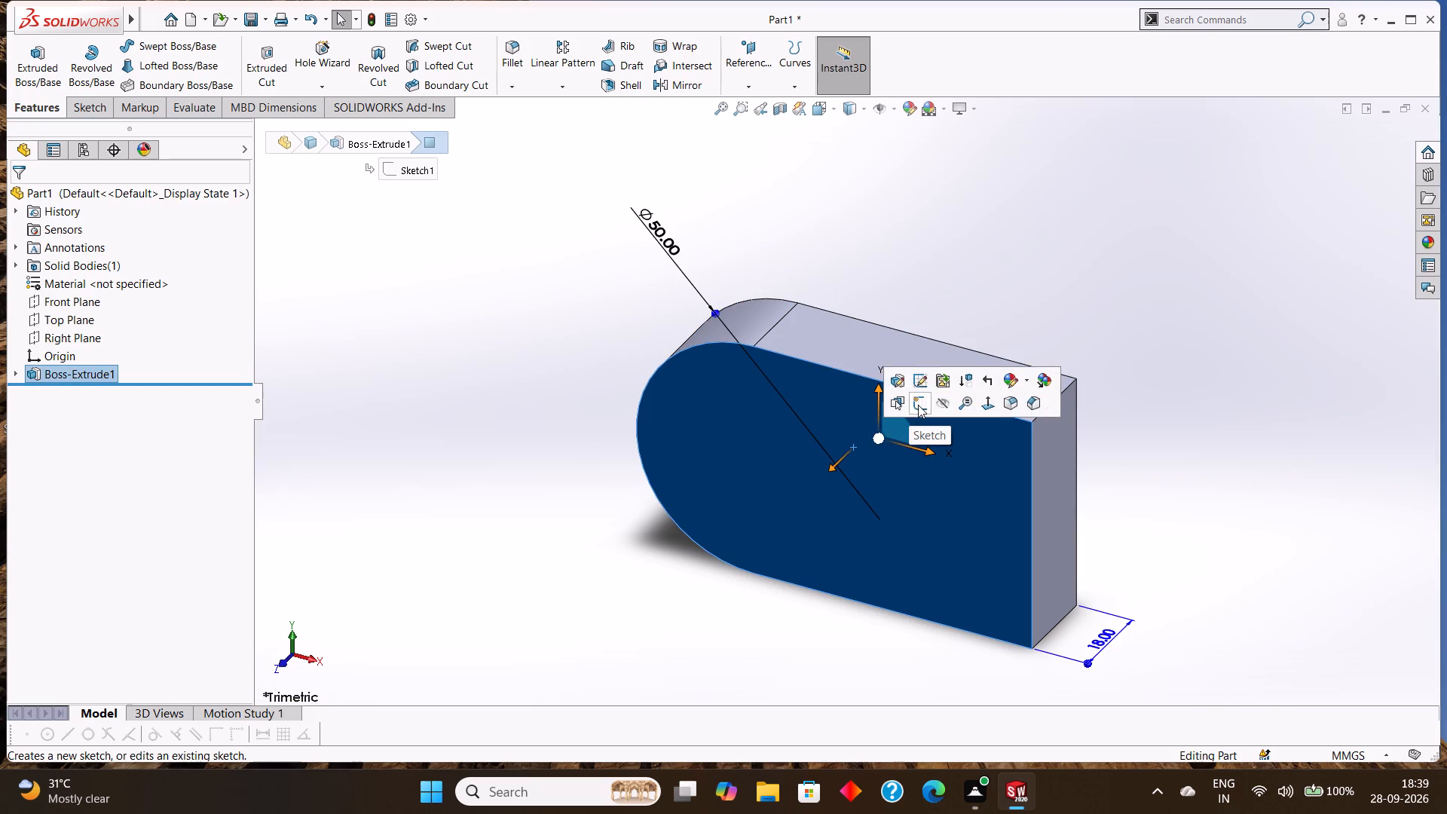
{"action": "left_click", "coordinate": [918, 405]}
{"action": "key", "text": "ctrl+8"}
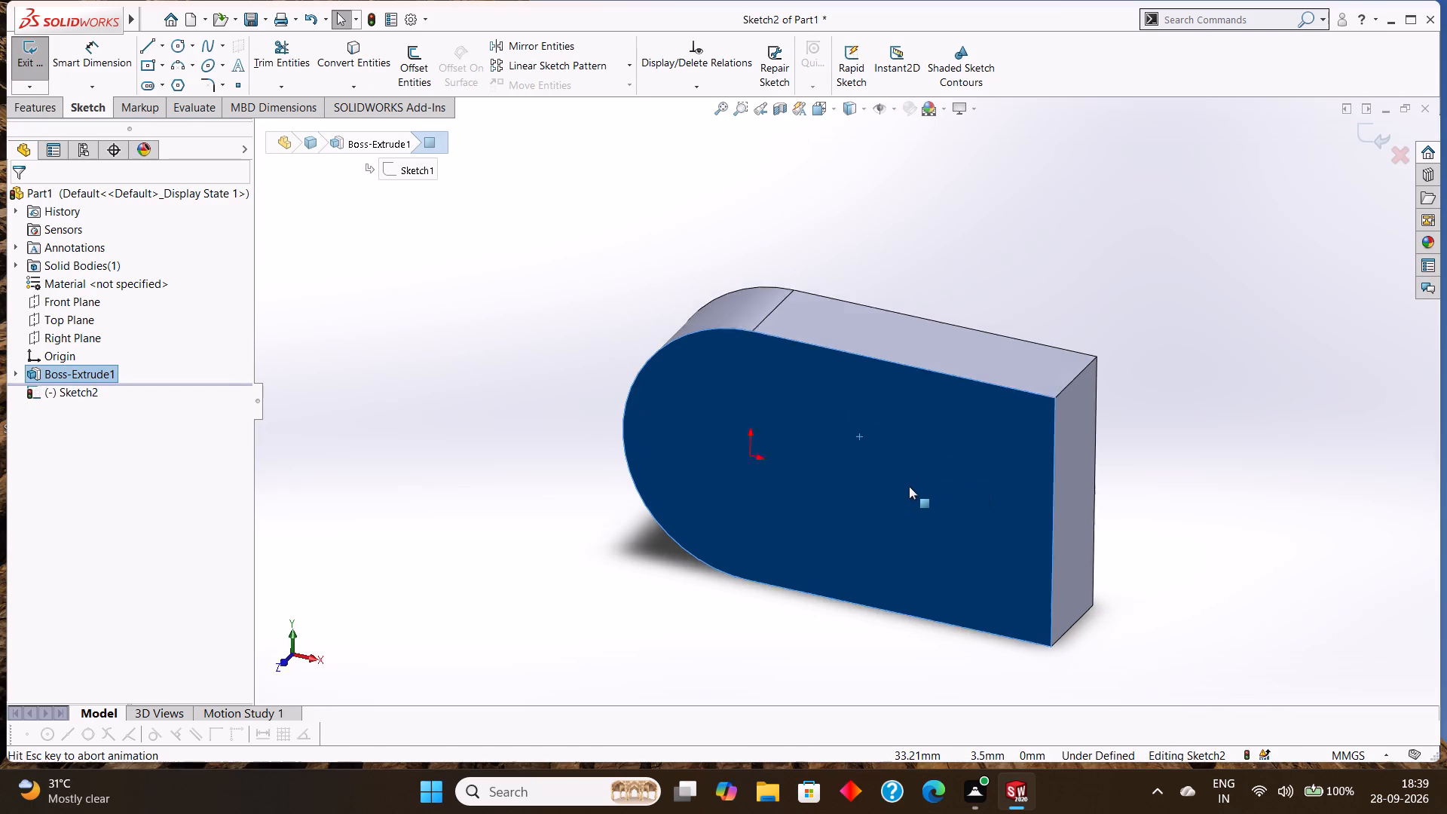
{"action": "key", "text": "Escape"}
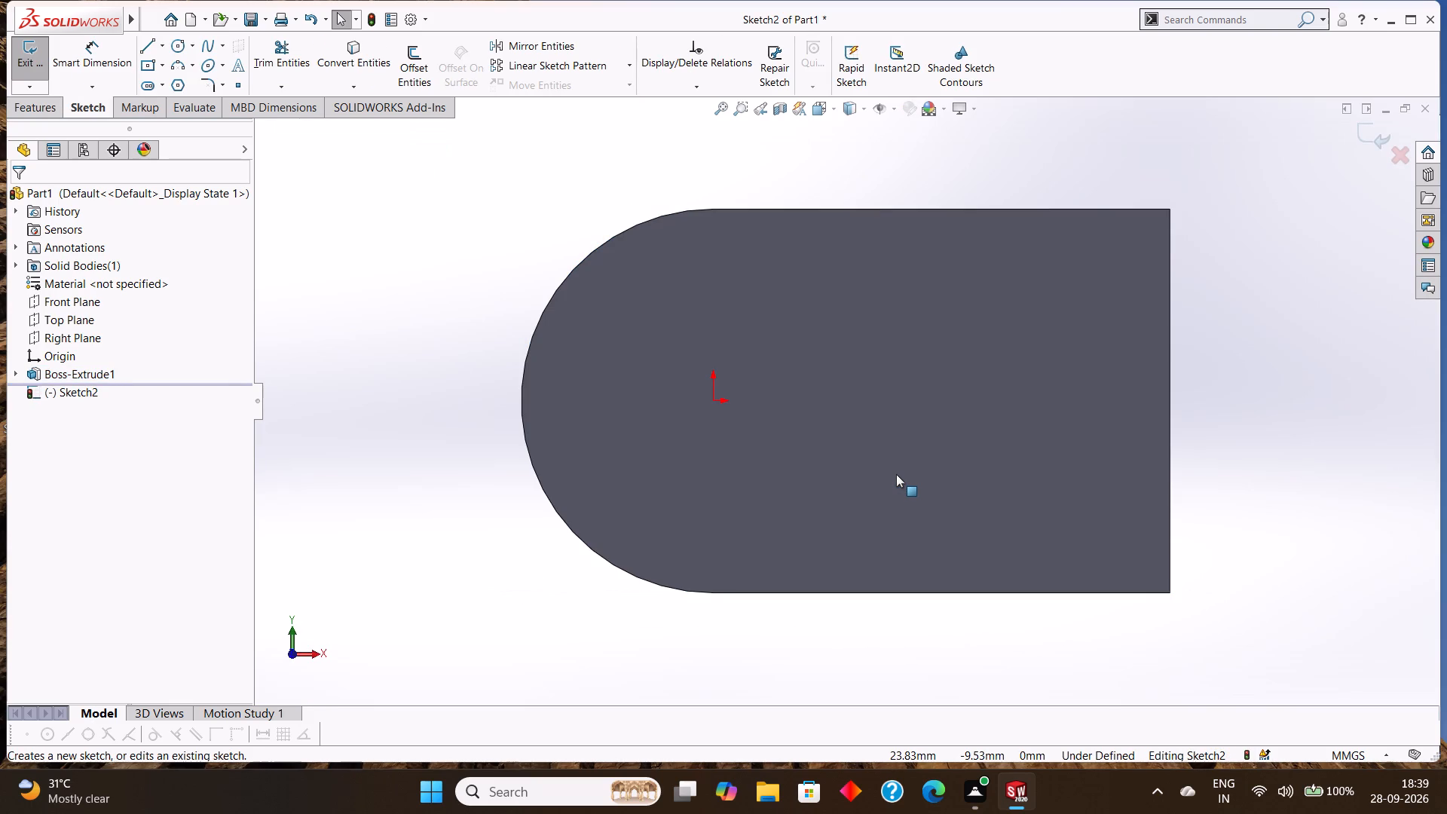
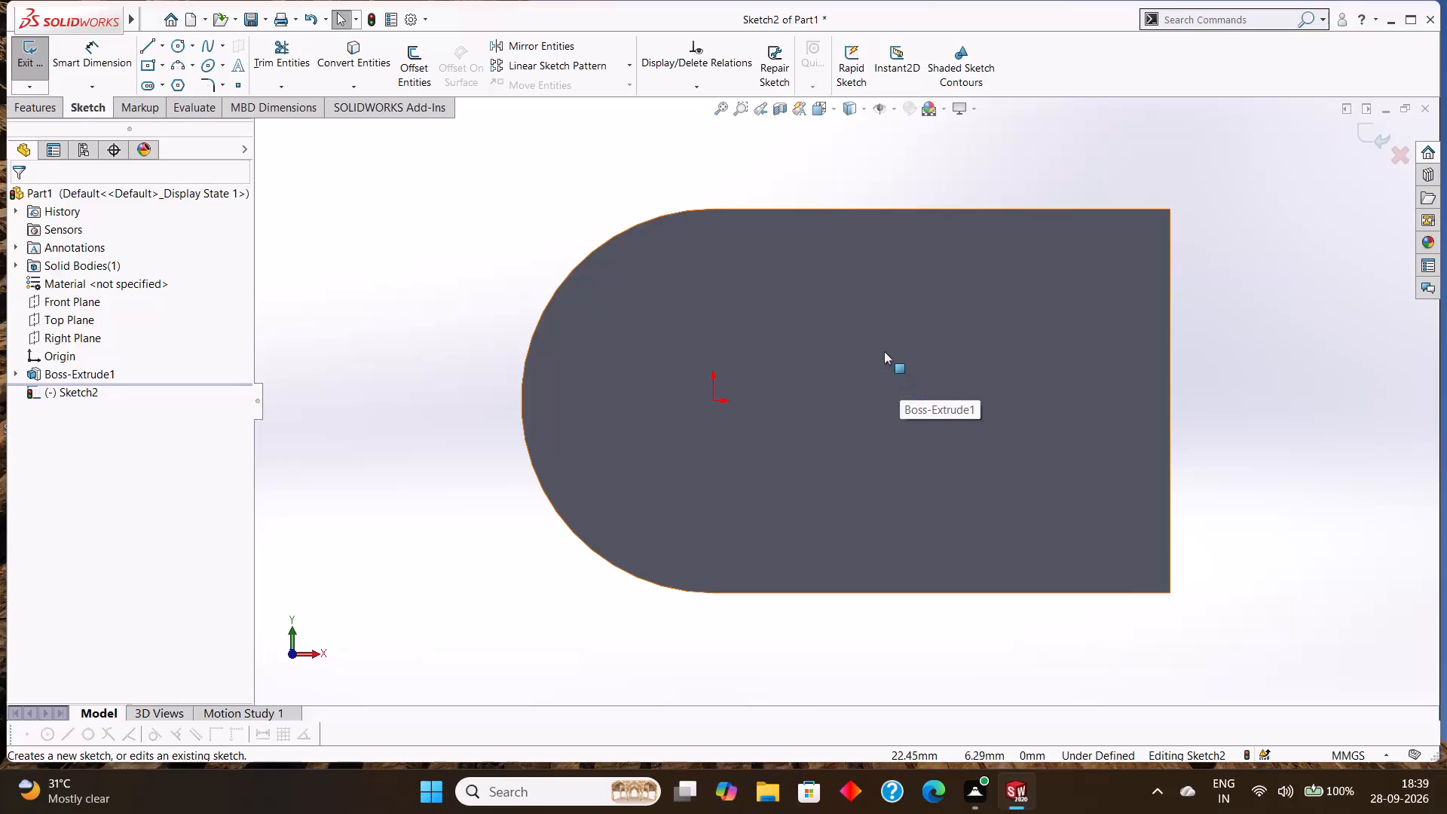
Offset the front face's two straight long edges, short end edge and arc edge inward by 3 mm as a closed profile.
{"action": "scroll", "coordinate": [835, 356], "scroll_direction": "up", "scroll_amount": 2}
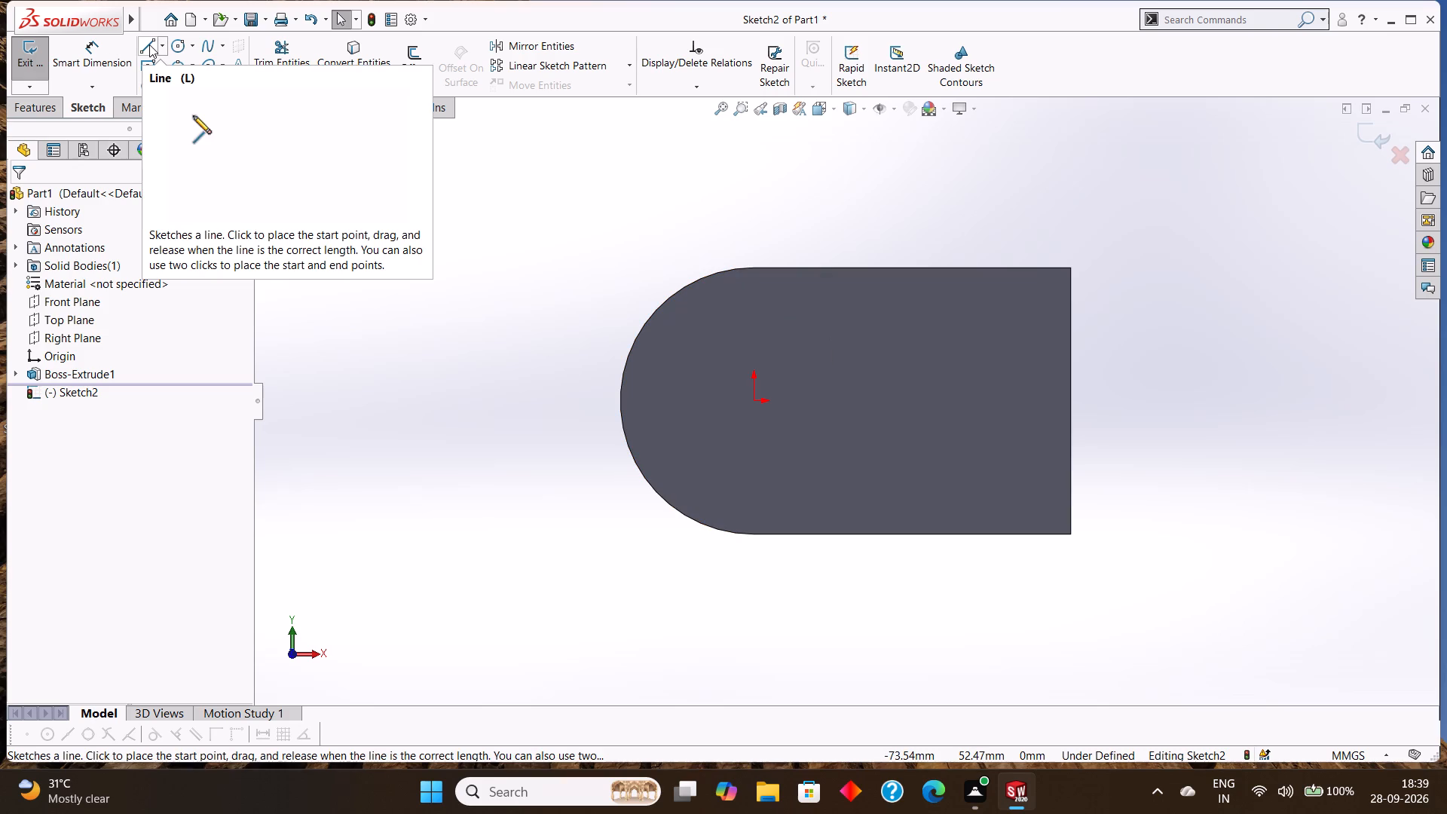
{"action": "left_click", "coordinate": [854, 268]}
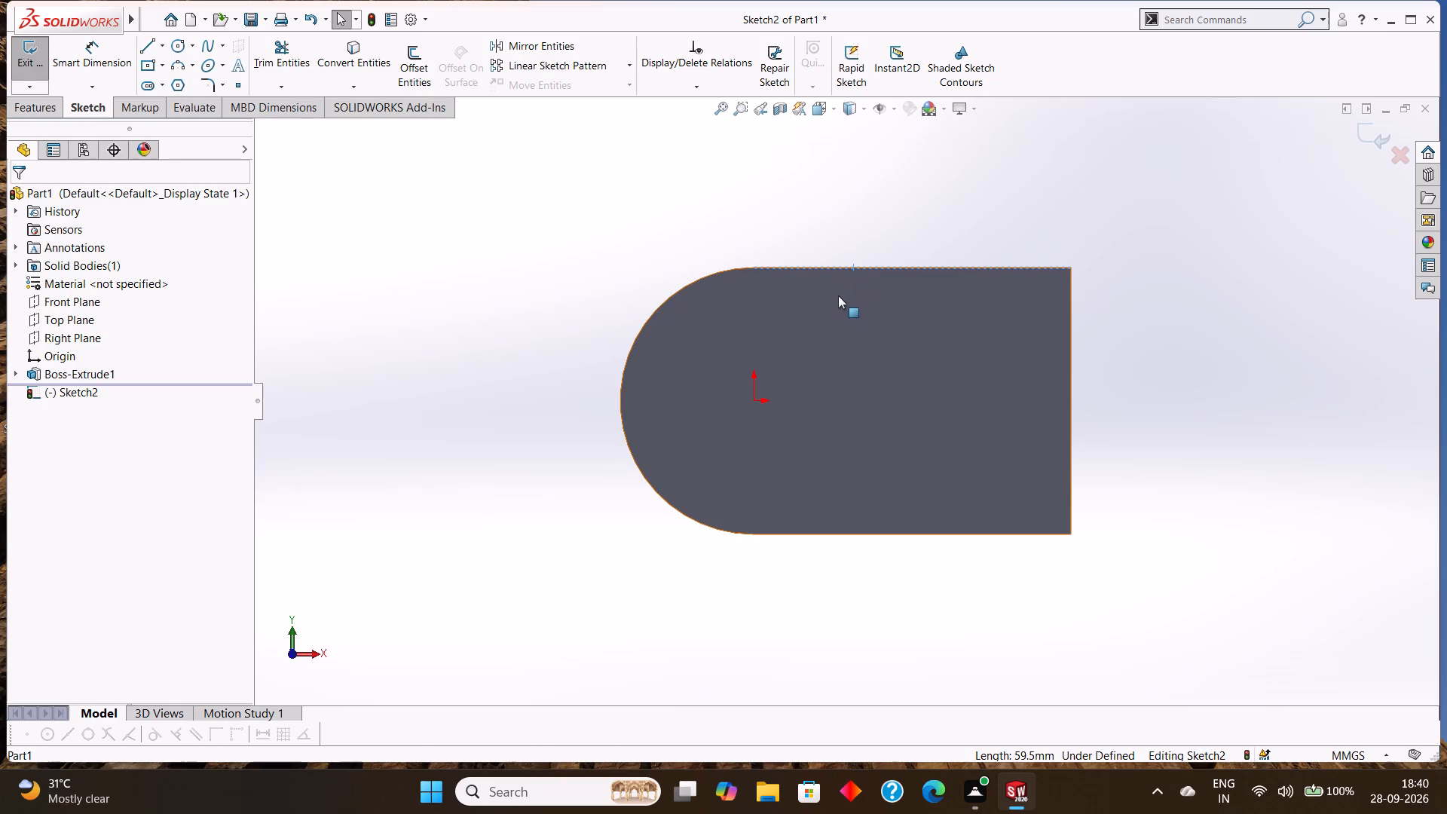
{"action": "key", "text": "Escape"}
{"action": "left_click", "coordinate": [408, 60]}
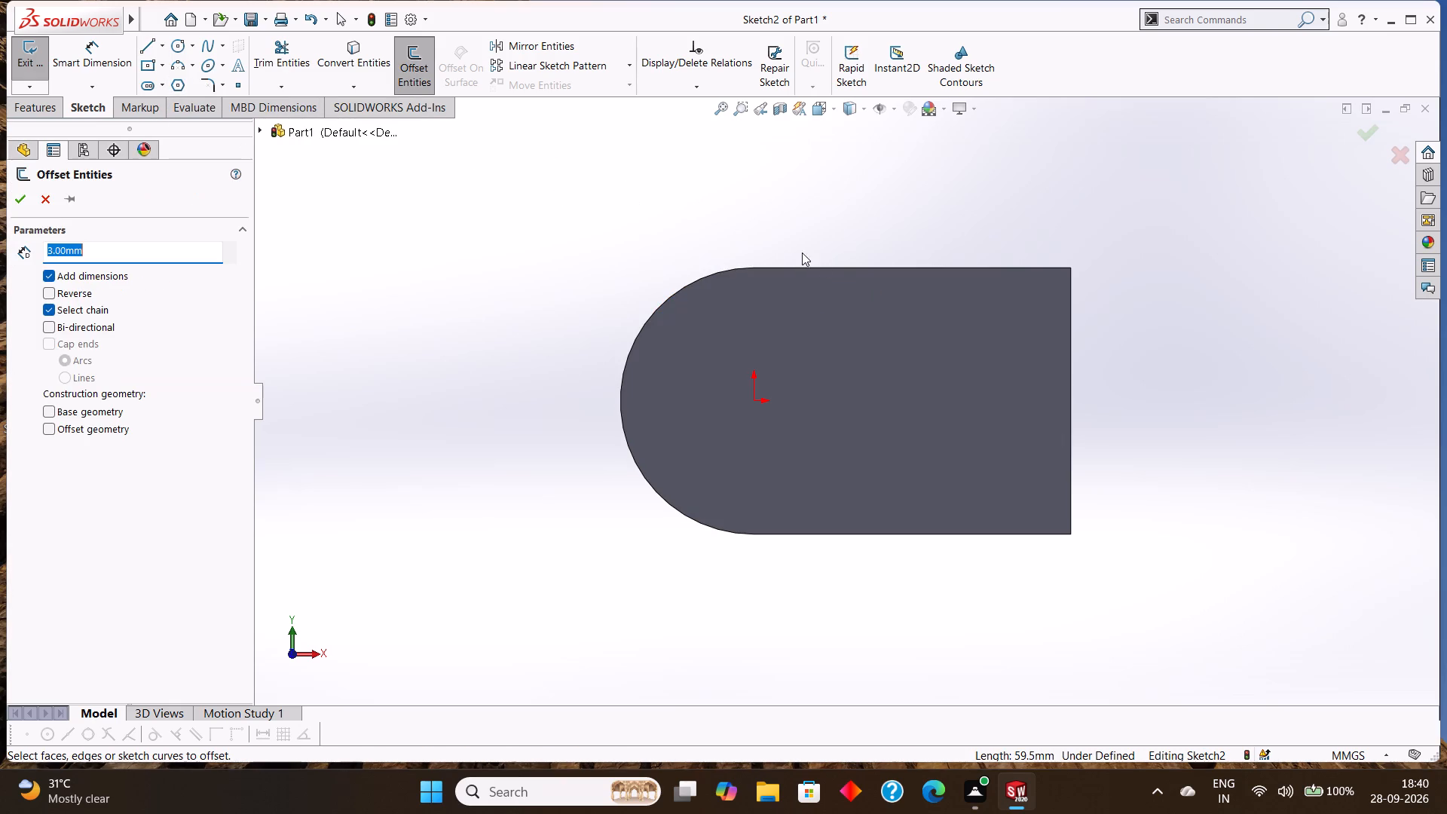
{"action": "left_click", "coordinate": [843, 267]}
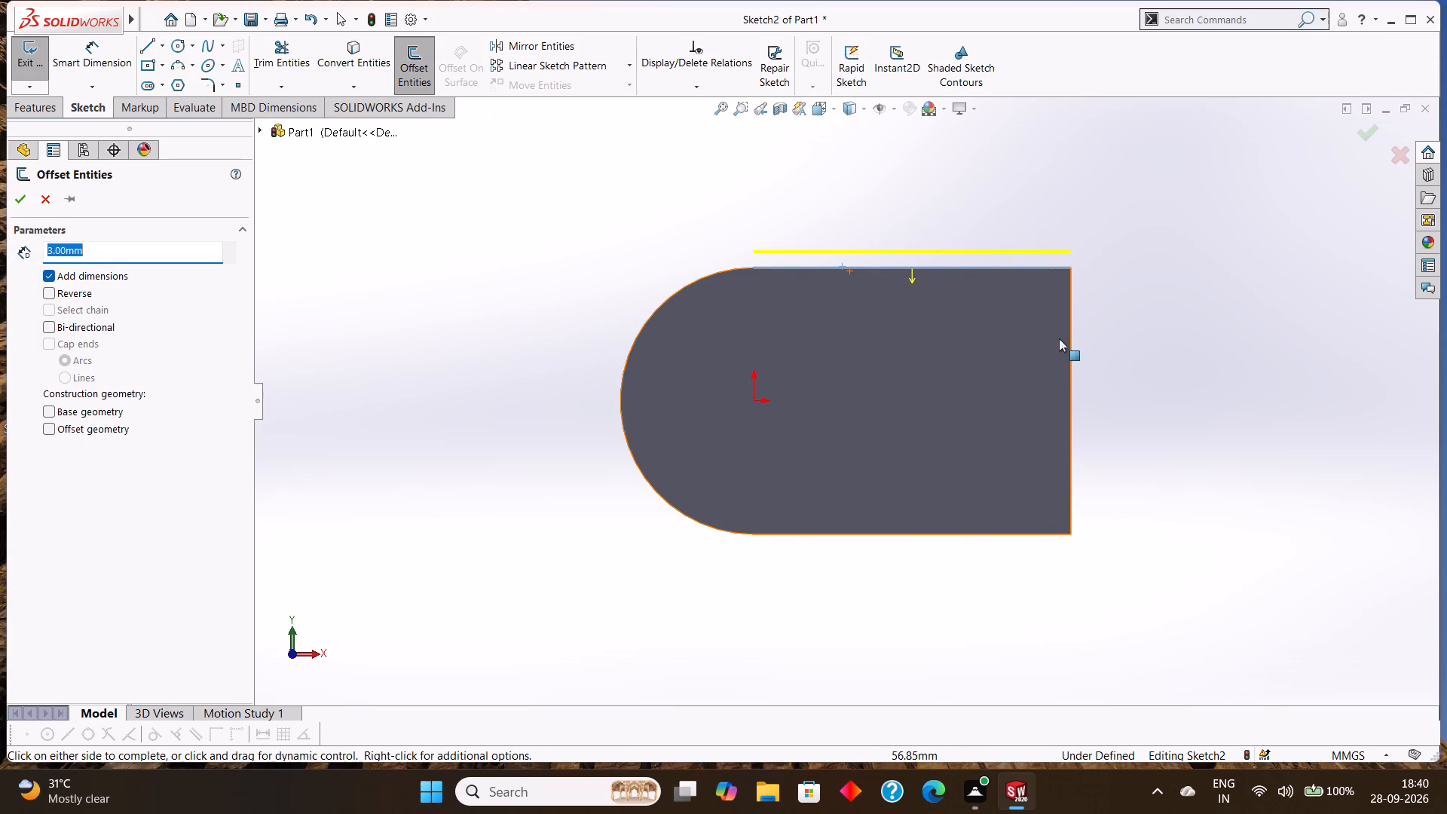
{"action": "left_click", "coordinate": [50, 294]}
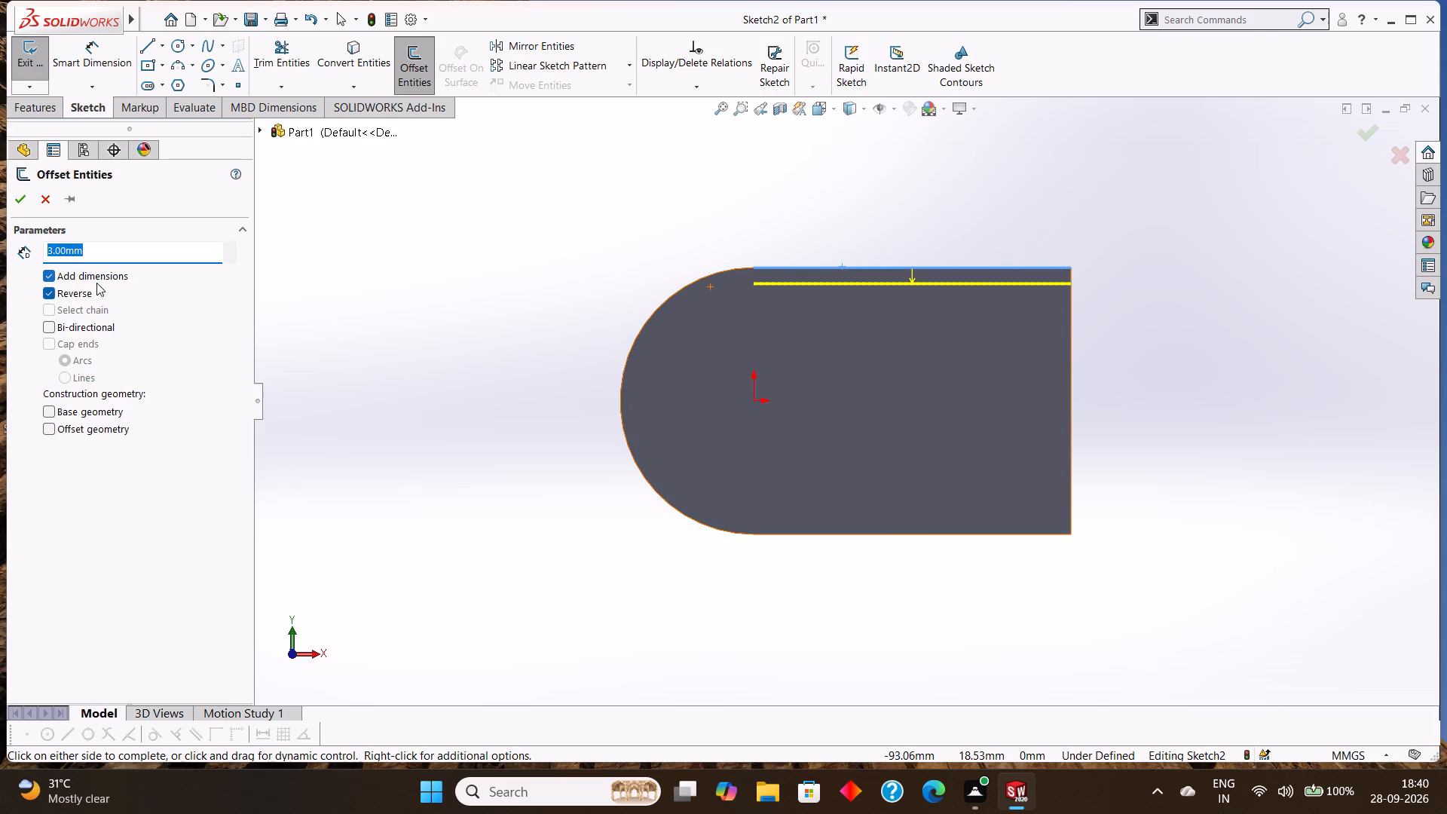
{"action": "left_click", "coordinate": [1069, 315]}
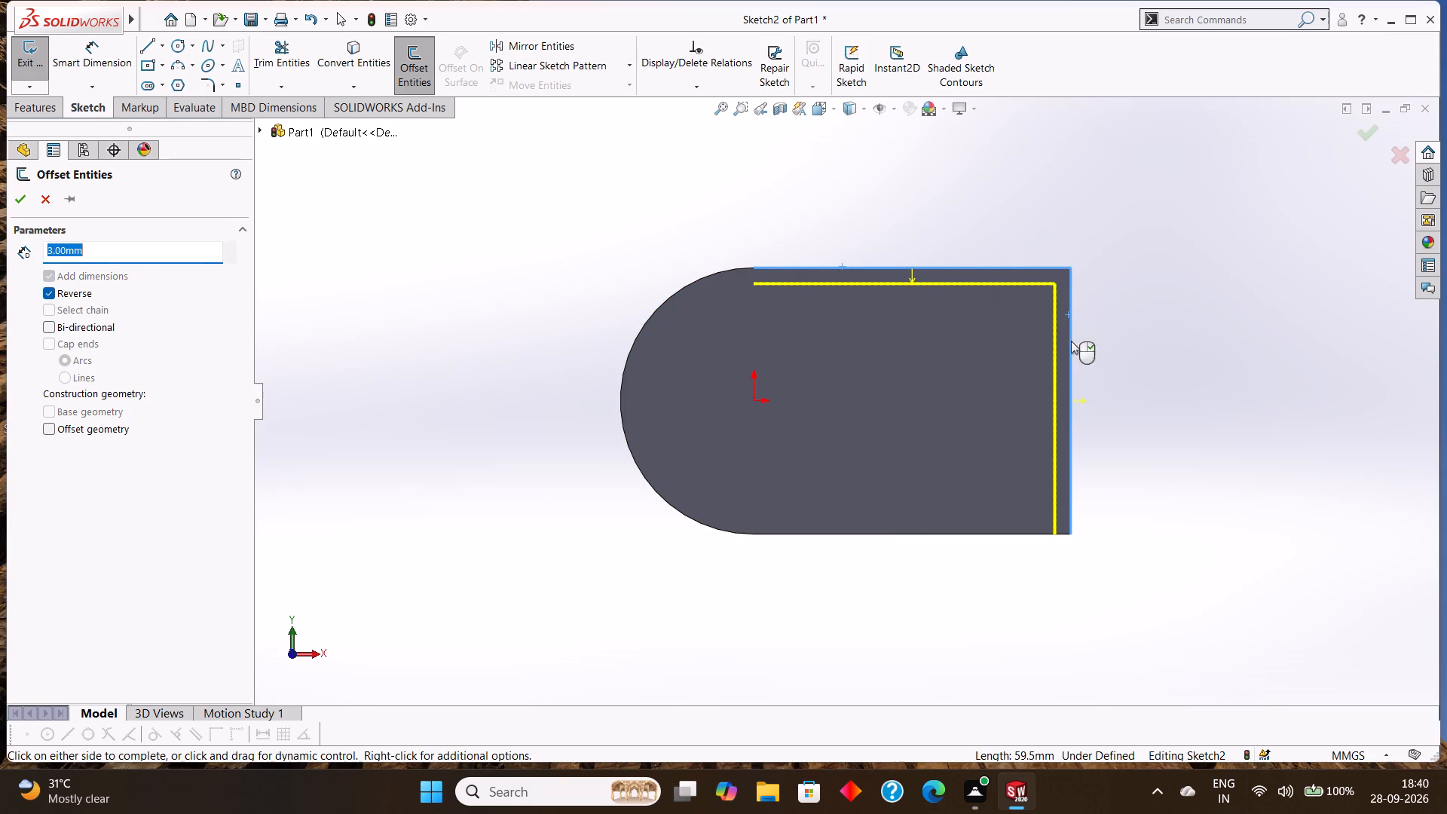
{"action": "left_click", "coordinate": [980, 532]}
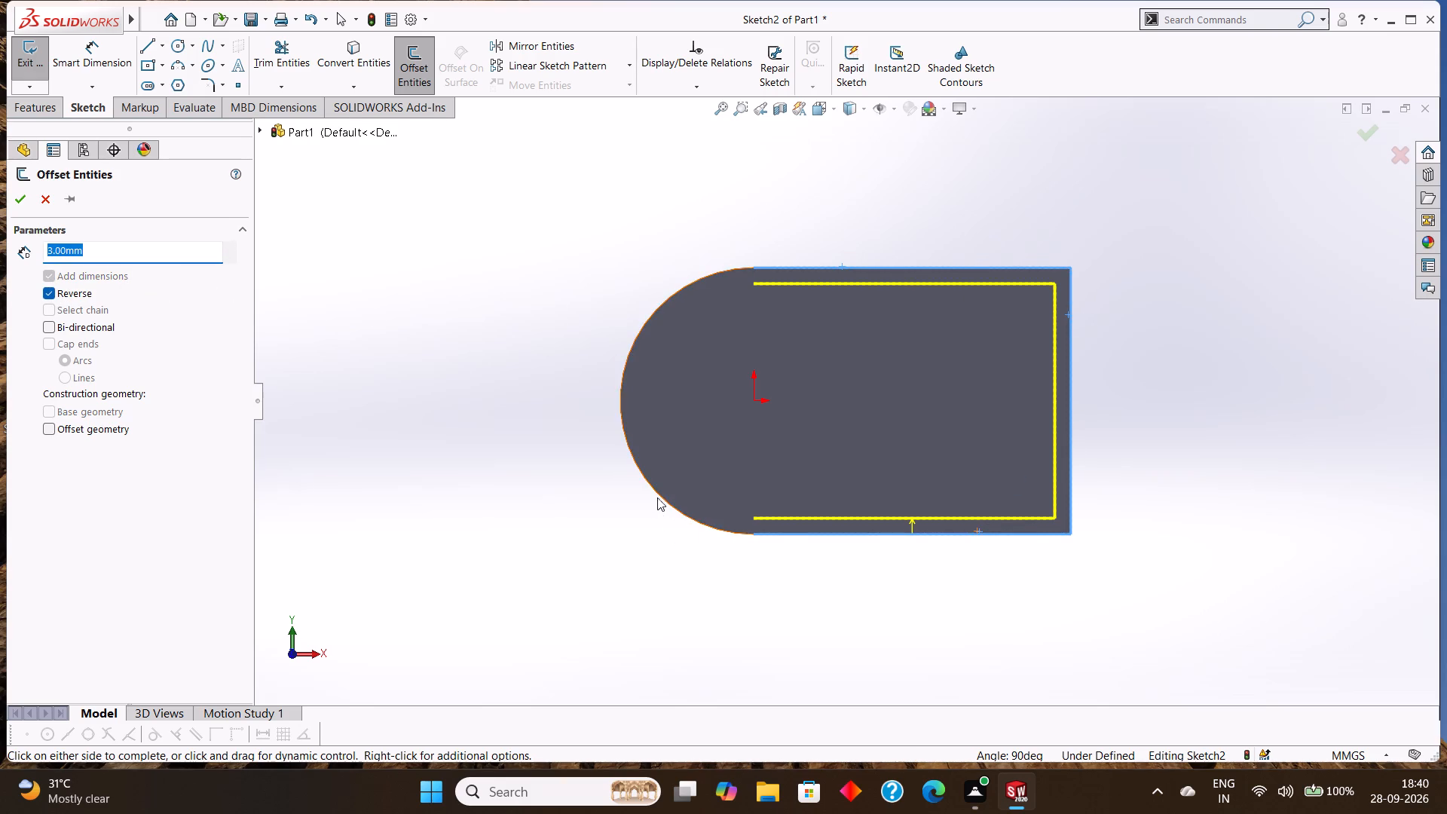
{"action": "left_click", "coordinate": [655, 490]}
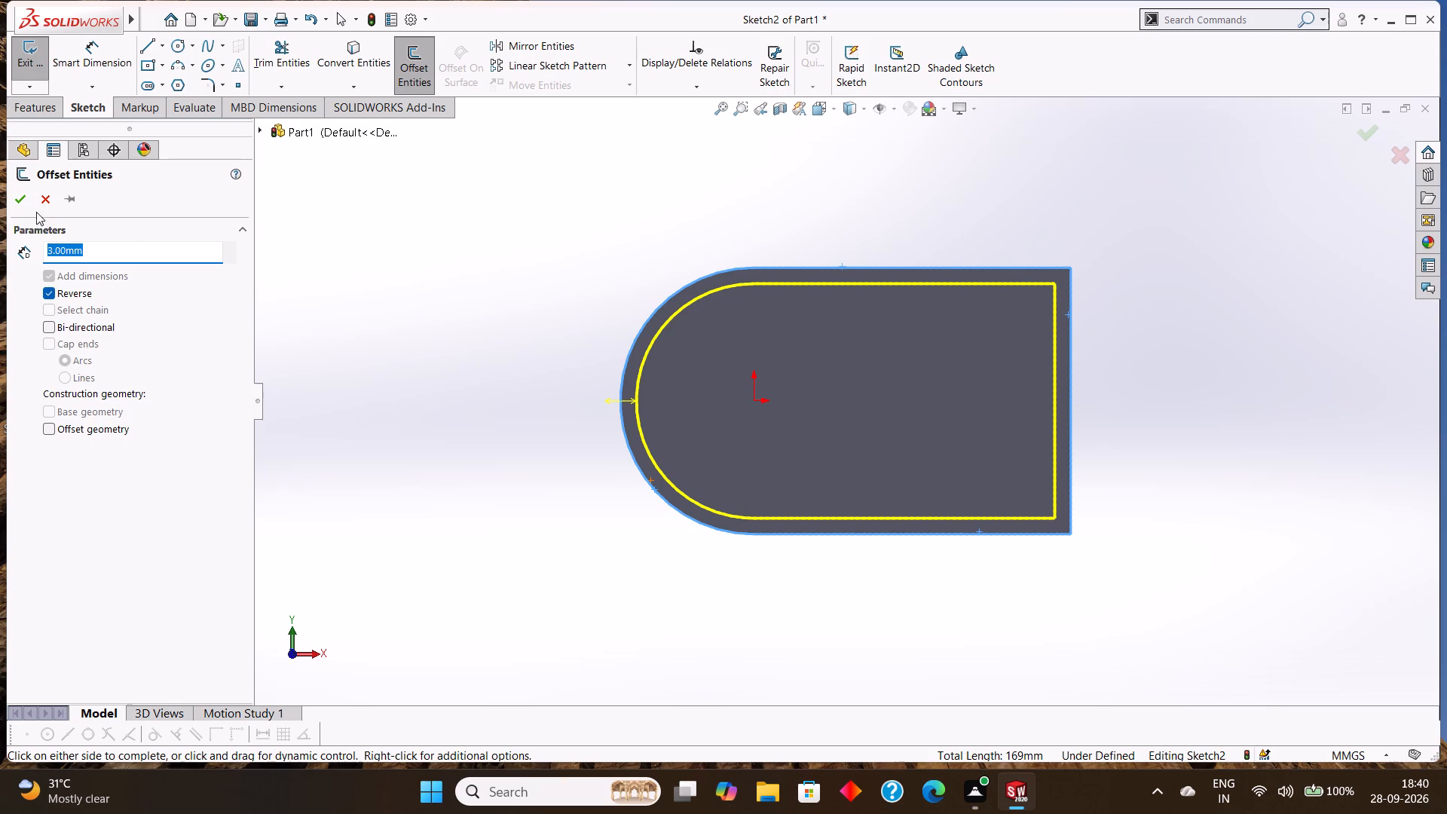
{"action": "left_click", "coordinate": [20, 207]}
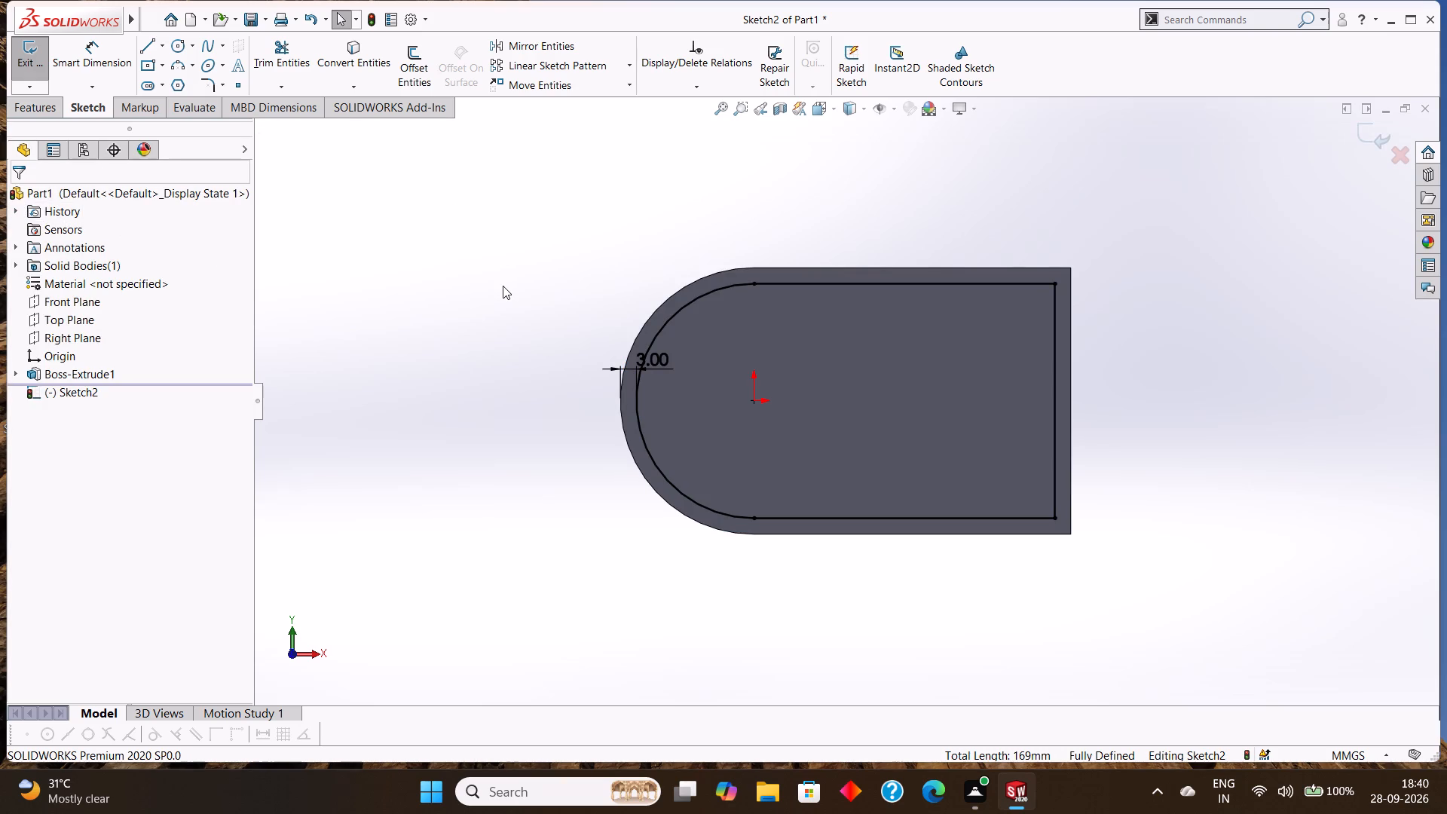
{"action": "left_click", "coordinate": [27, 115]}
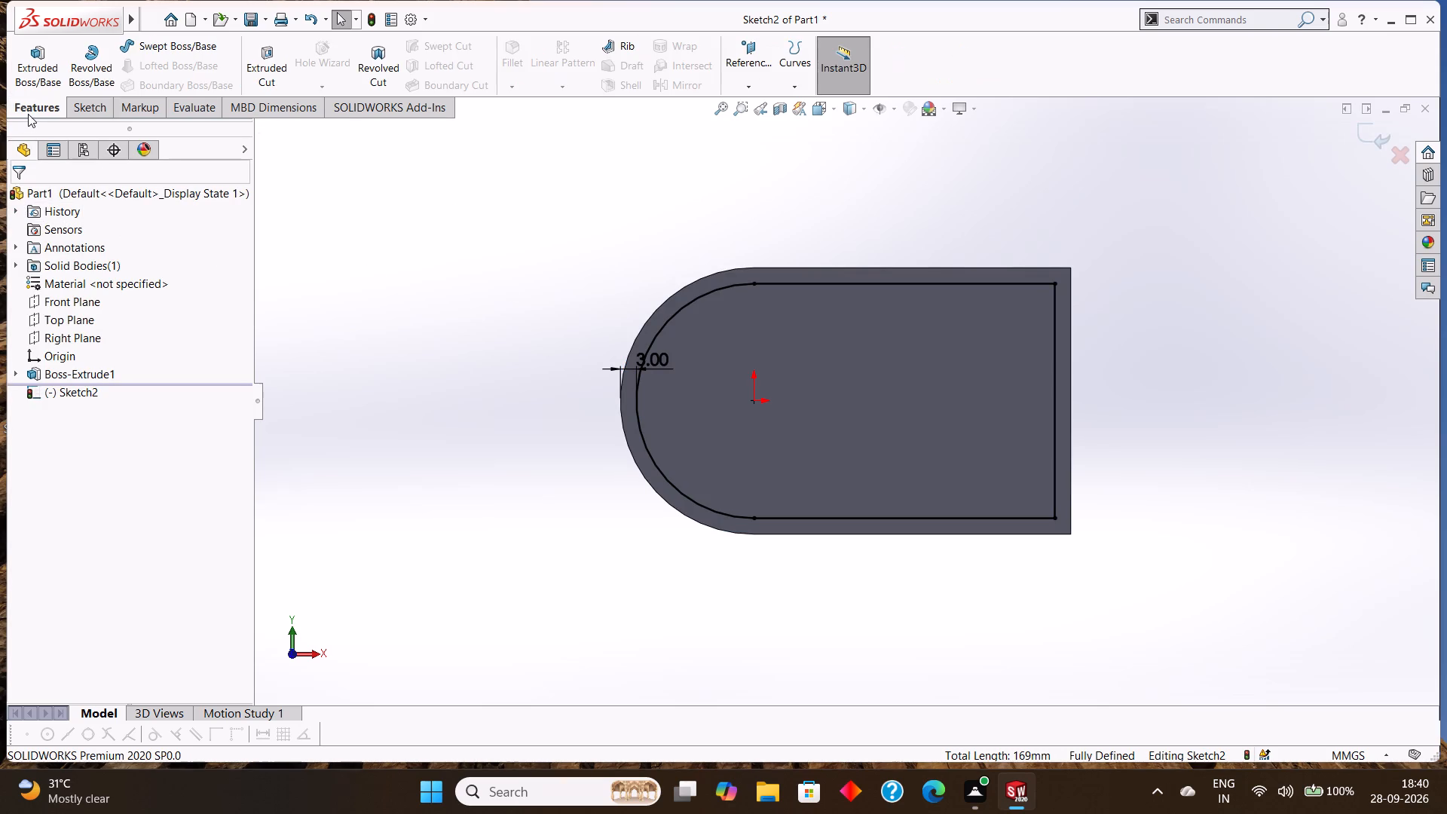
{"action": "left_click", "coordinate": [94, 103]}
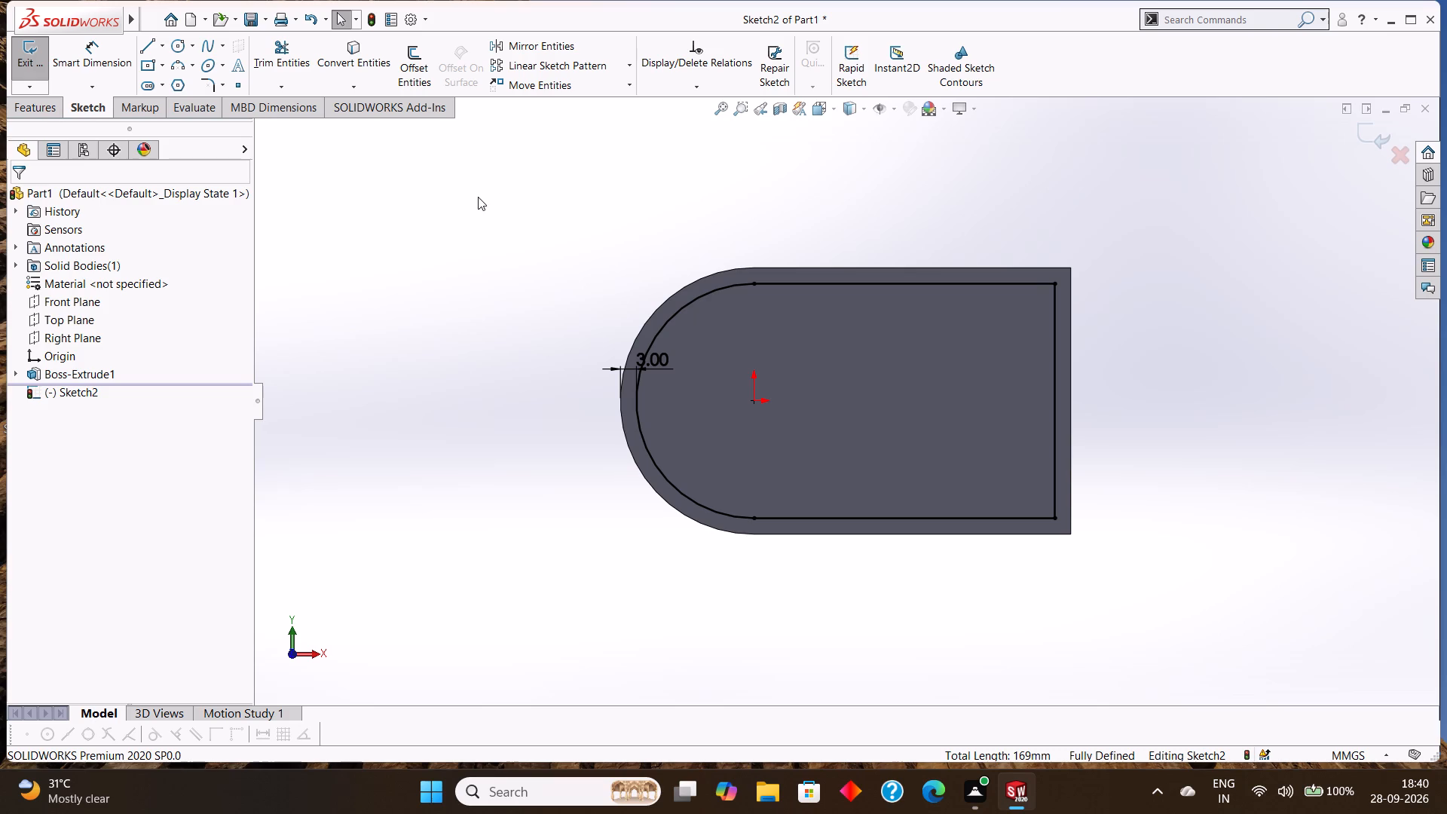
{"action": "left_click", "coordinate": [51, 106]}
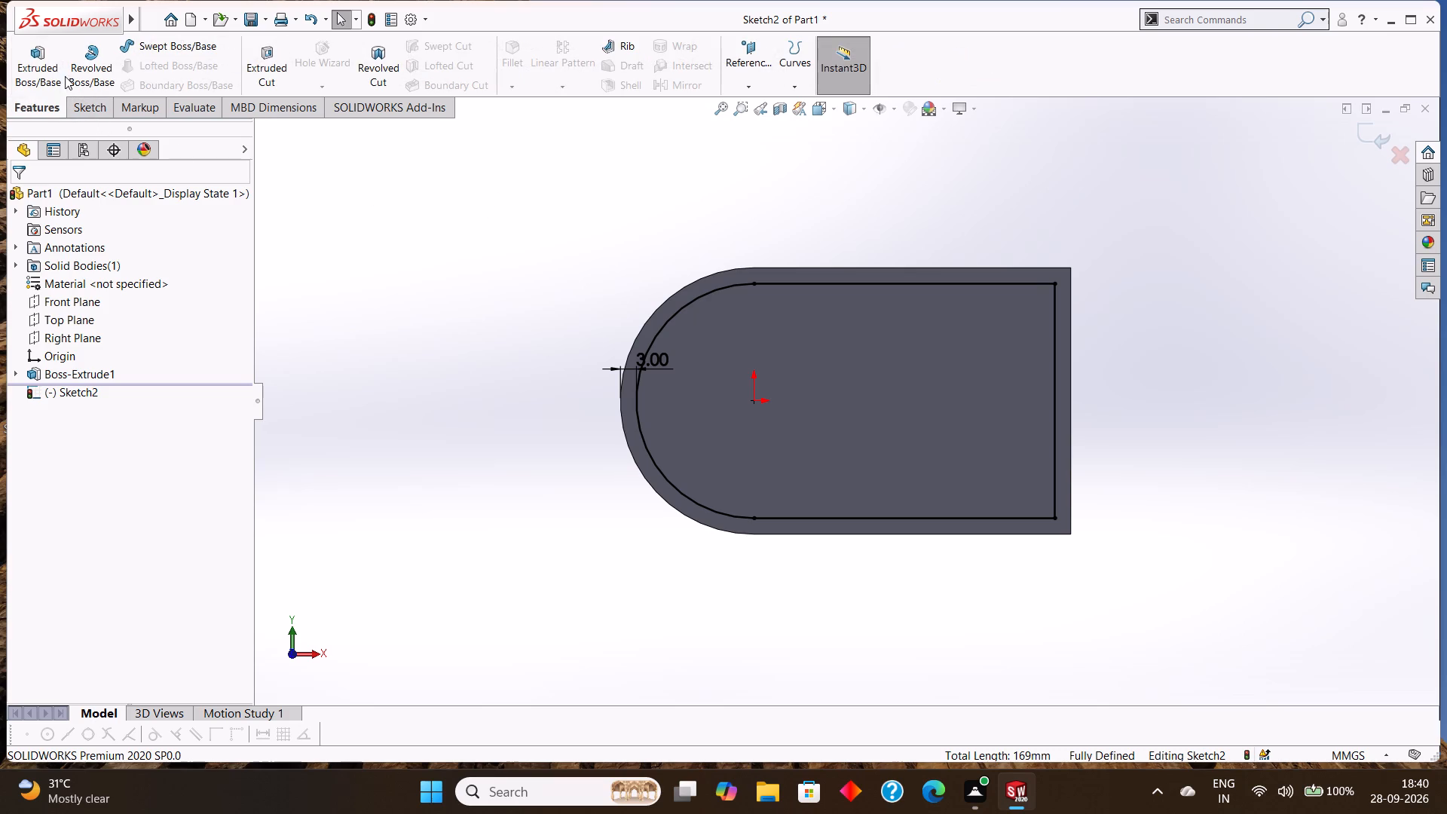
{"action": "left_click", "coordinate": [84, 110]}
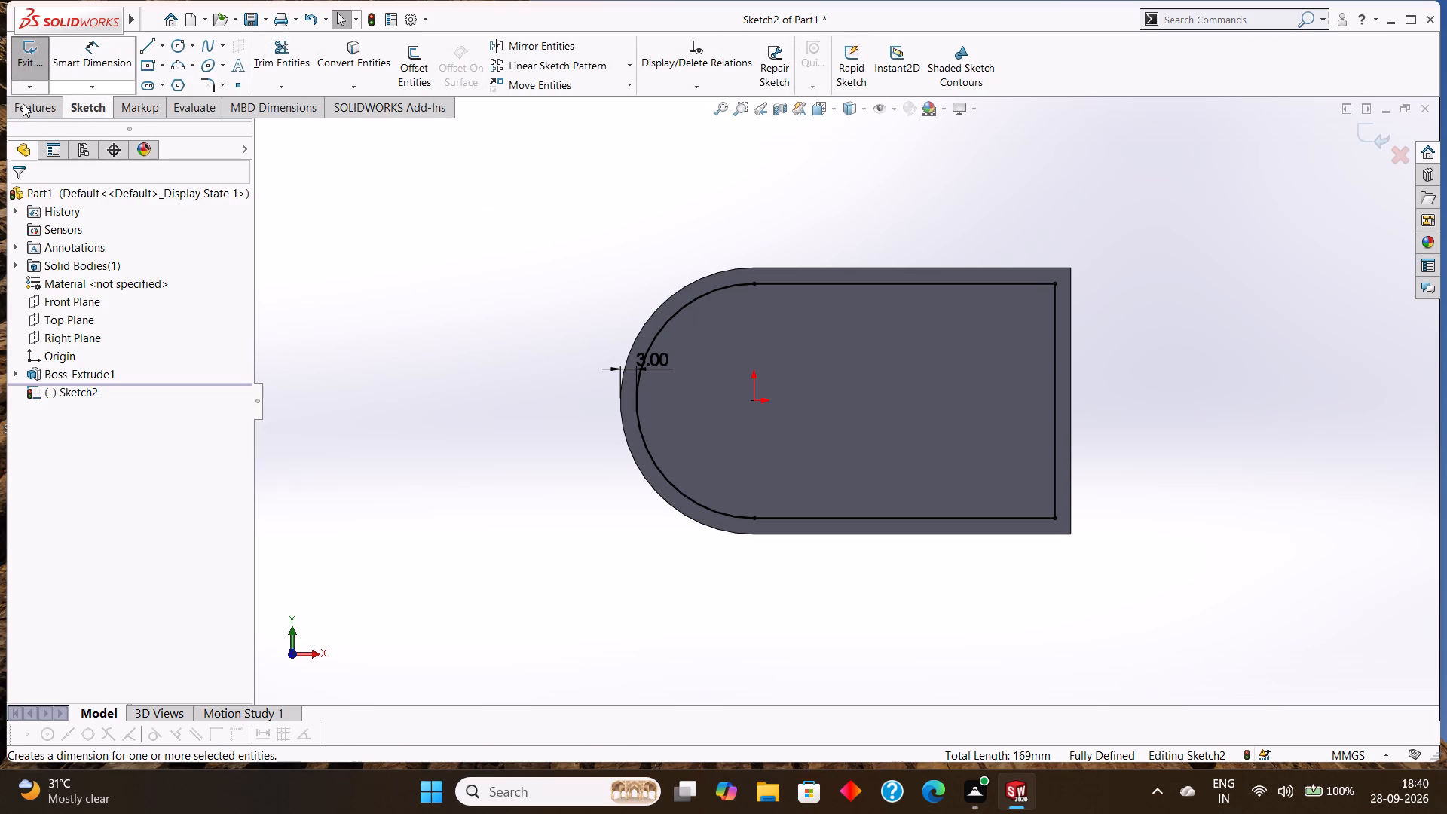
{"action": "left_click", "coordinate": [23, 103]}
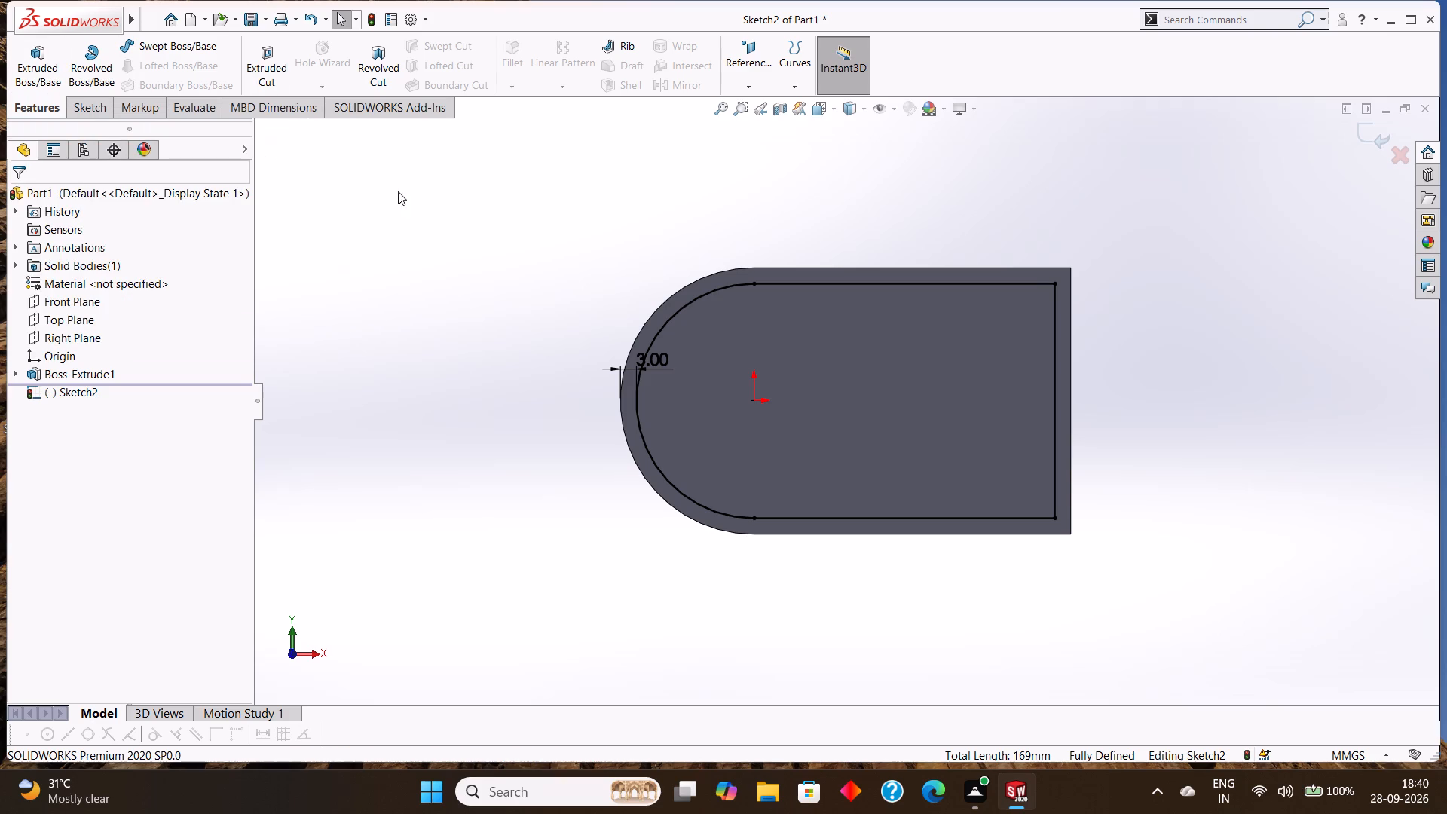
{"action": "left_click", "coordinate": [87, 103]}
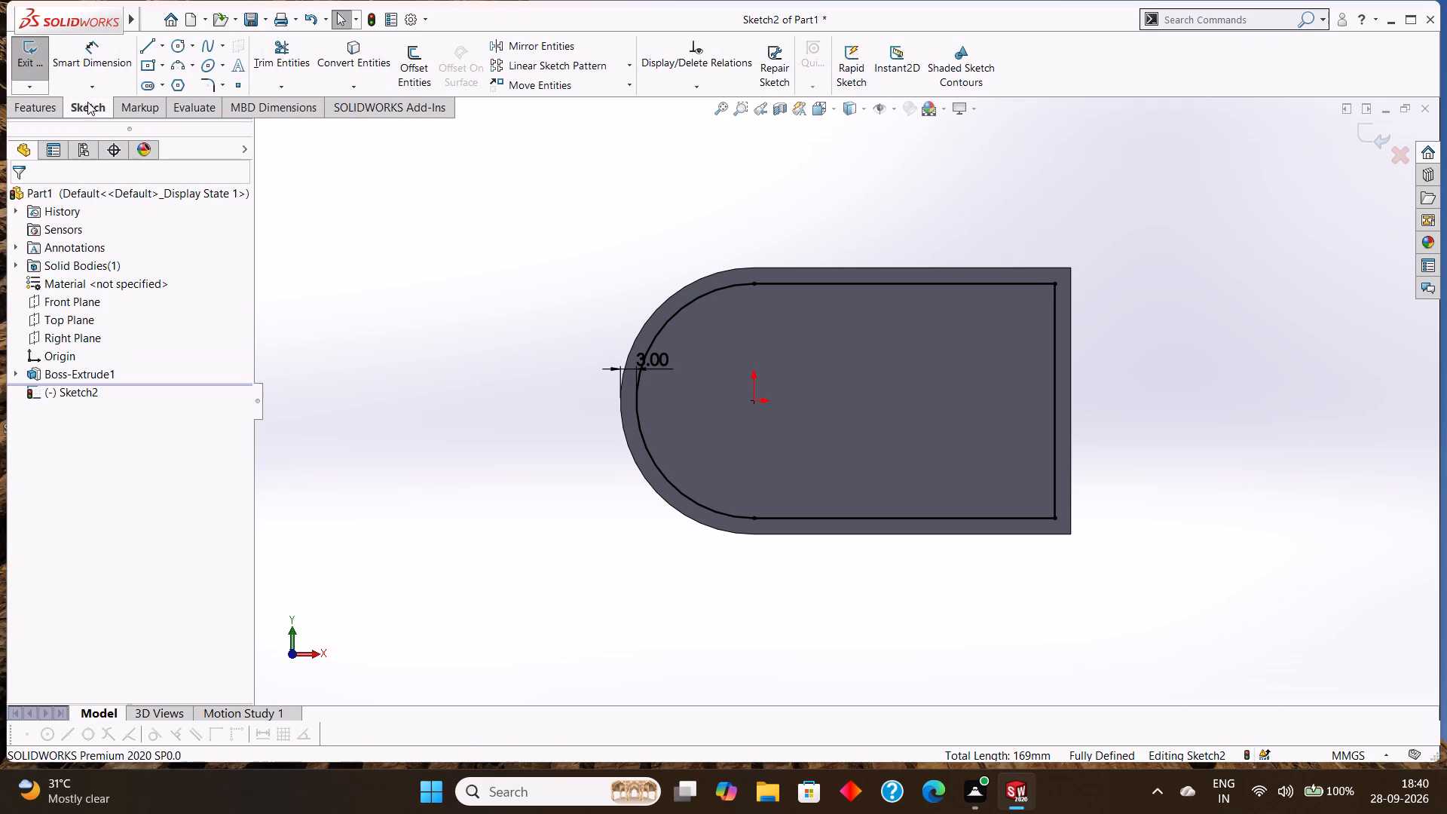
Cut-extrude the inner offset profile as a blind pocket 11 mm deep.
{"action": "left_click", "coordinate": [47, 106]}
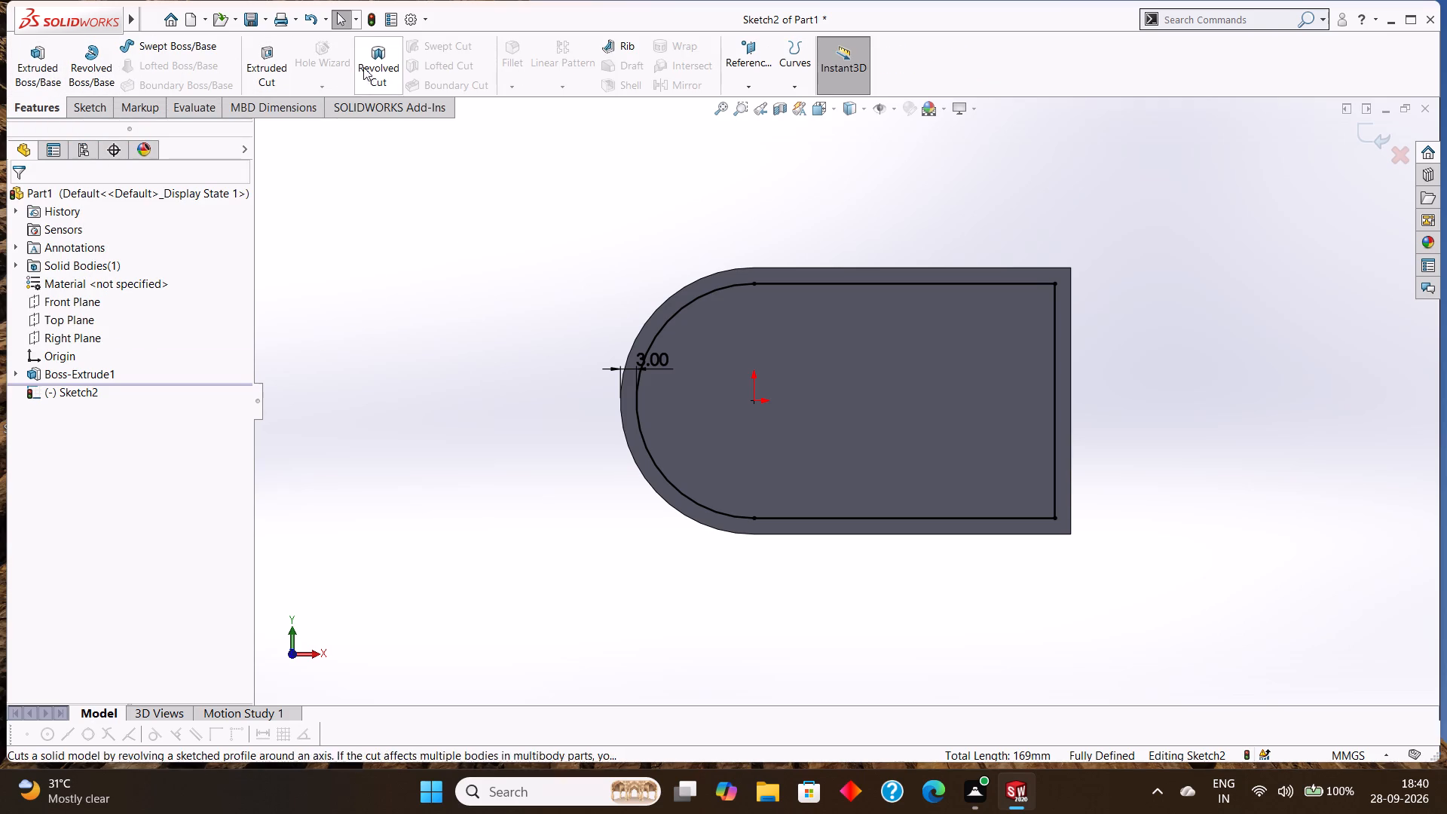
{"action": "left_click", "coordinate": [260, 68]}
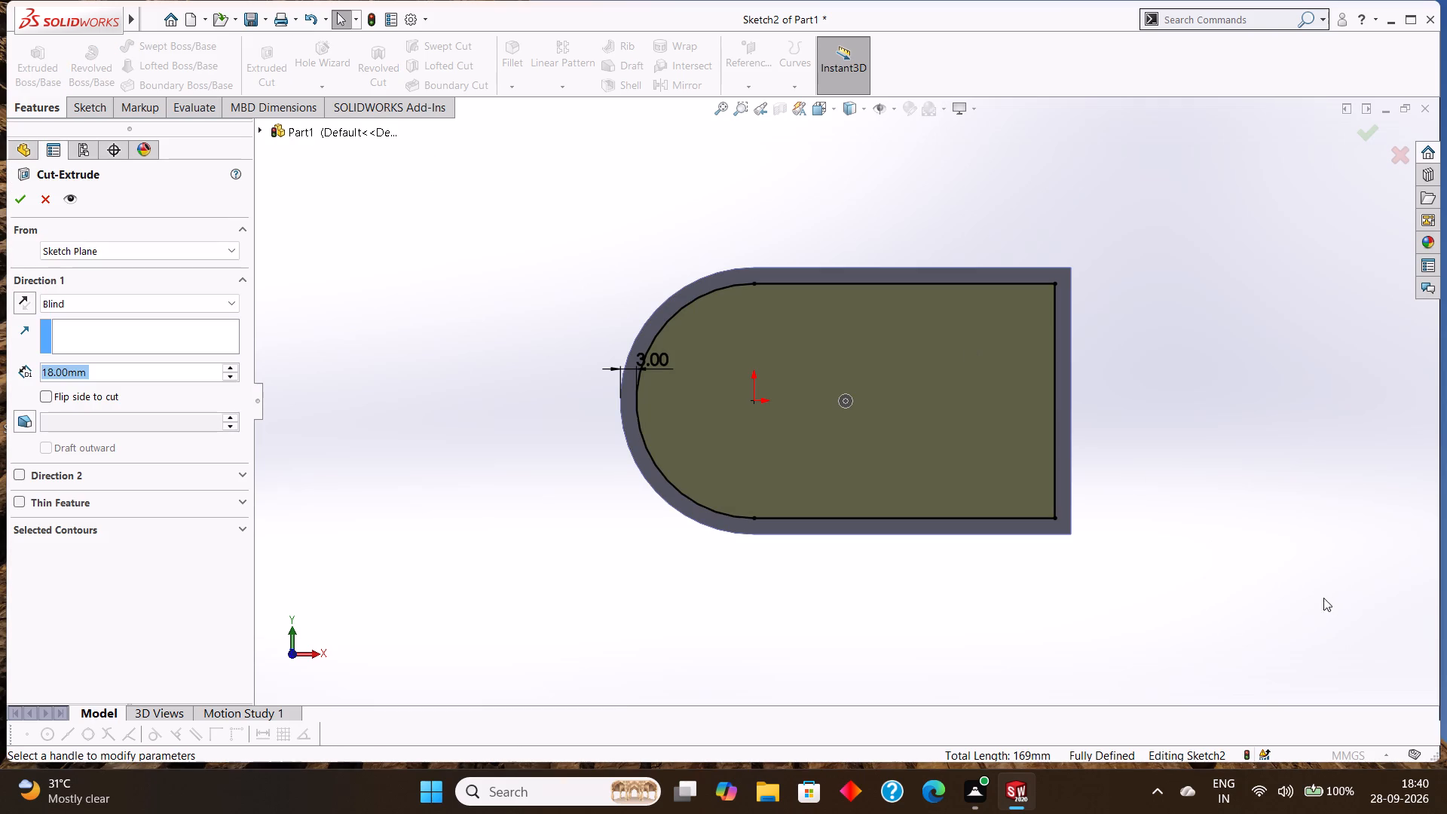
{"action": "middle_click_drag", "start_coordinate": [1249, 529], "coordinate": [1267, 325]}
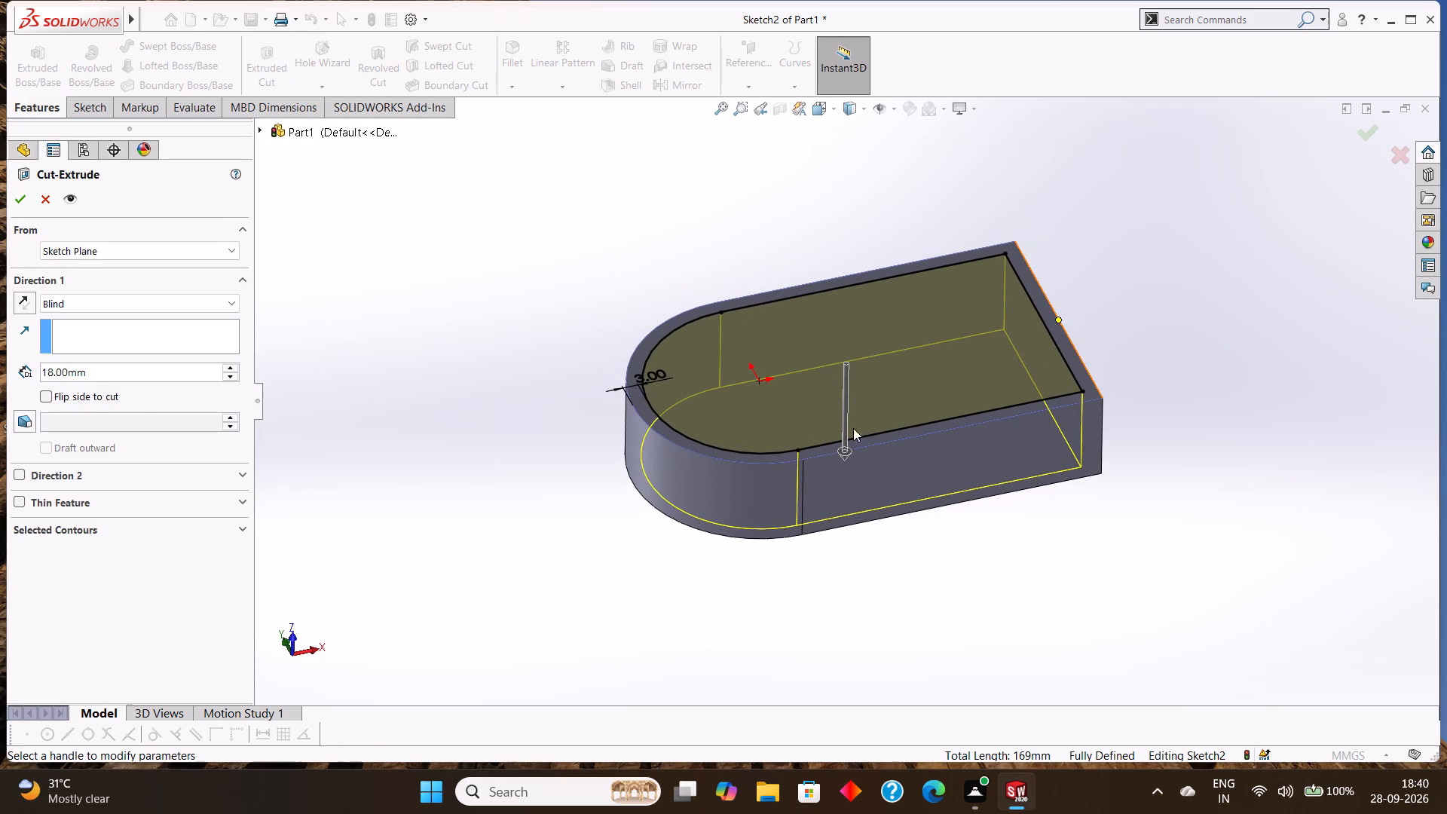
{"action": "left_click", "coordinate": [98, 372]}
{"action": "left_click_drag", "start_coordinate": [119, 370], "coordinate": [14, 370]}
{"action": "type", "text": "11"}
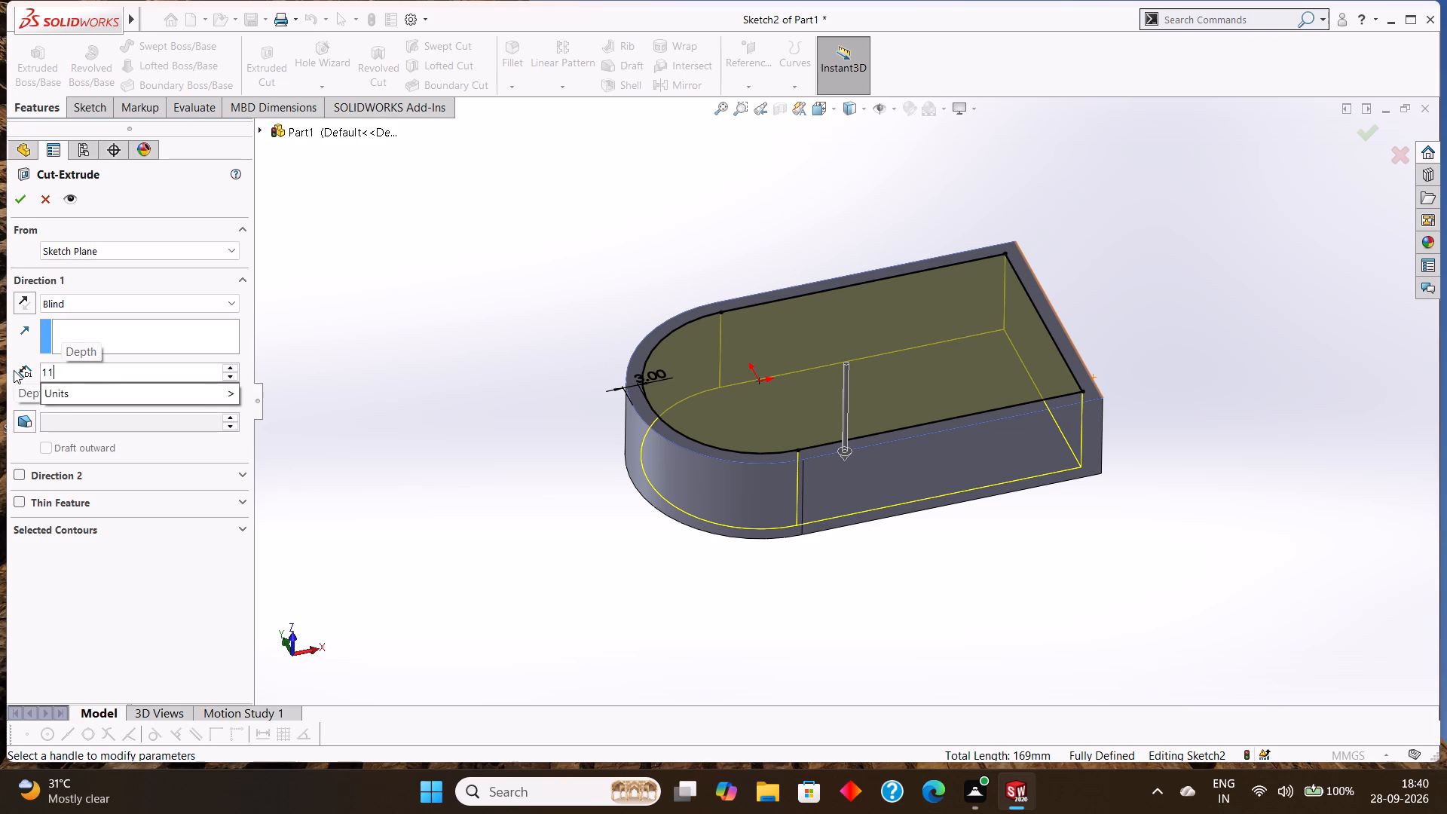
{"action": "key", "text": "Return"}
{"action": "left_click", "coordinate": [11, 195]}
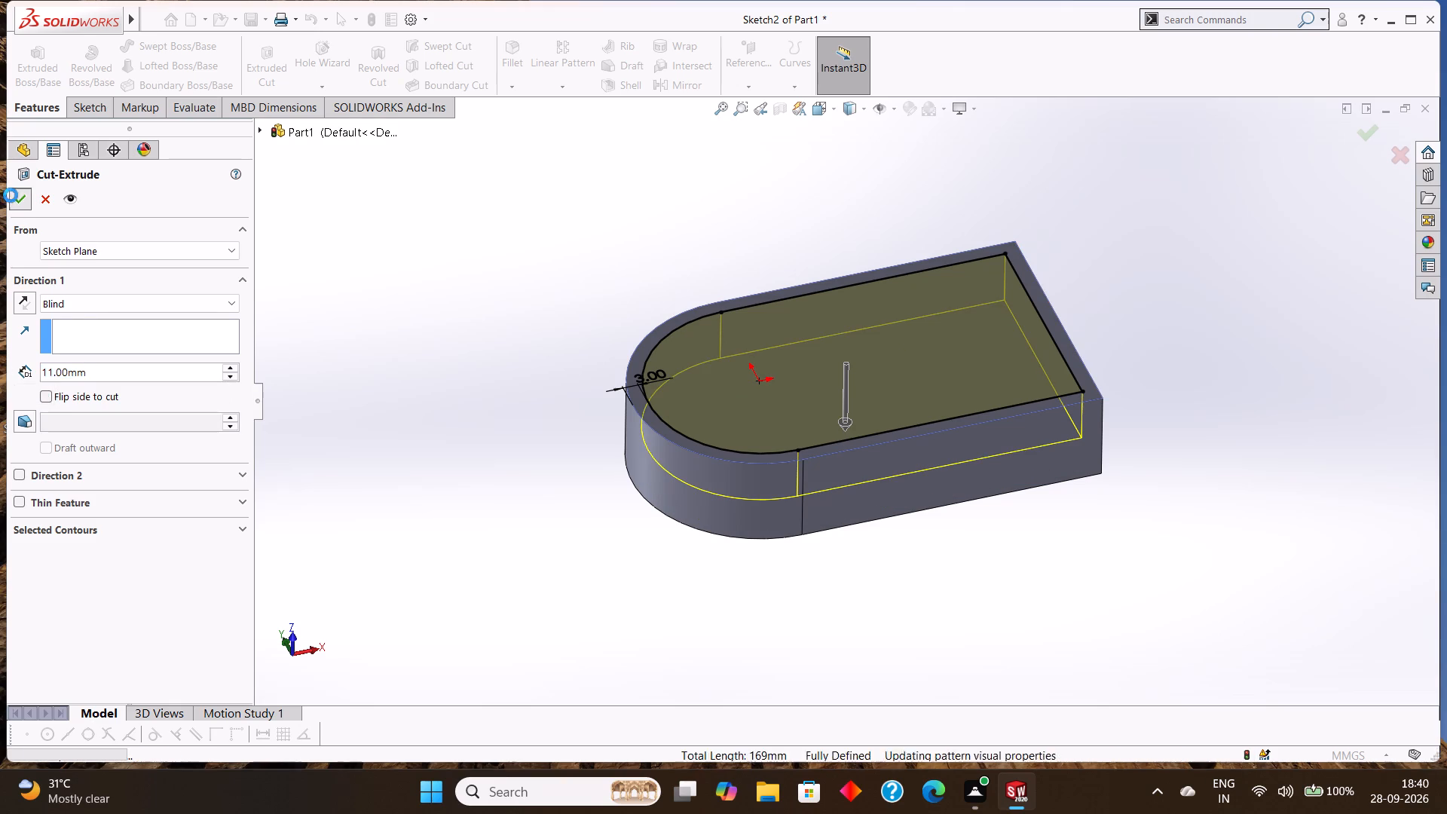
{"action": "left_click", "coordinate": [1097, 213]}
Start a new sketch on the floor of the D-shaped pocket, viewed face-on.
{"action": "middle_click_drag", "start_coordinate": [1106, 210], "coordinate": [1100, 304]}
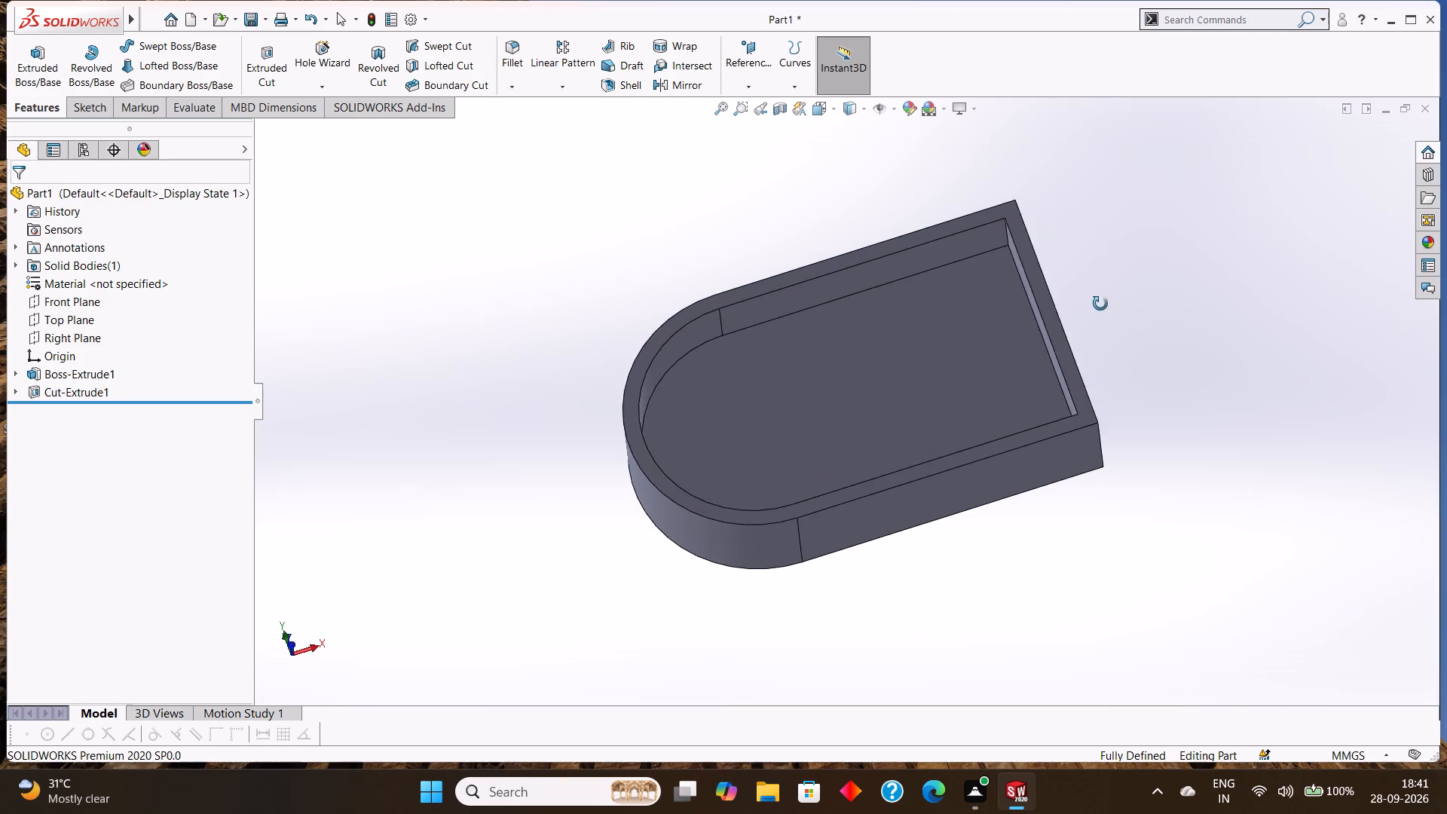
{"action": "middle_click_drag", "start_coordinate": [1100, 304], "coordinate": [1109, 313]}
{"action": "right_click", "coordinate": [891, 361]}
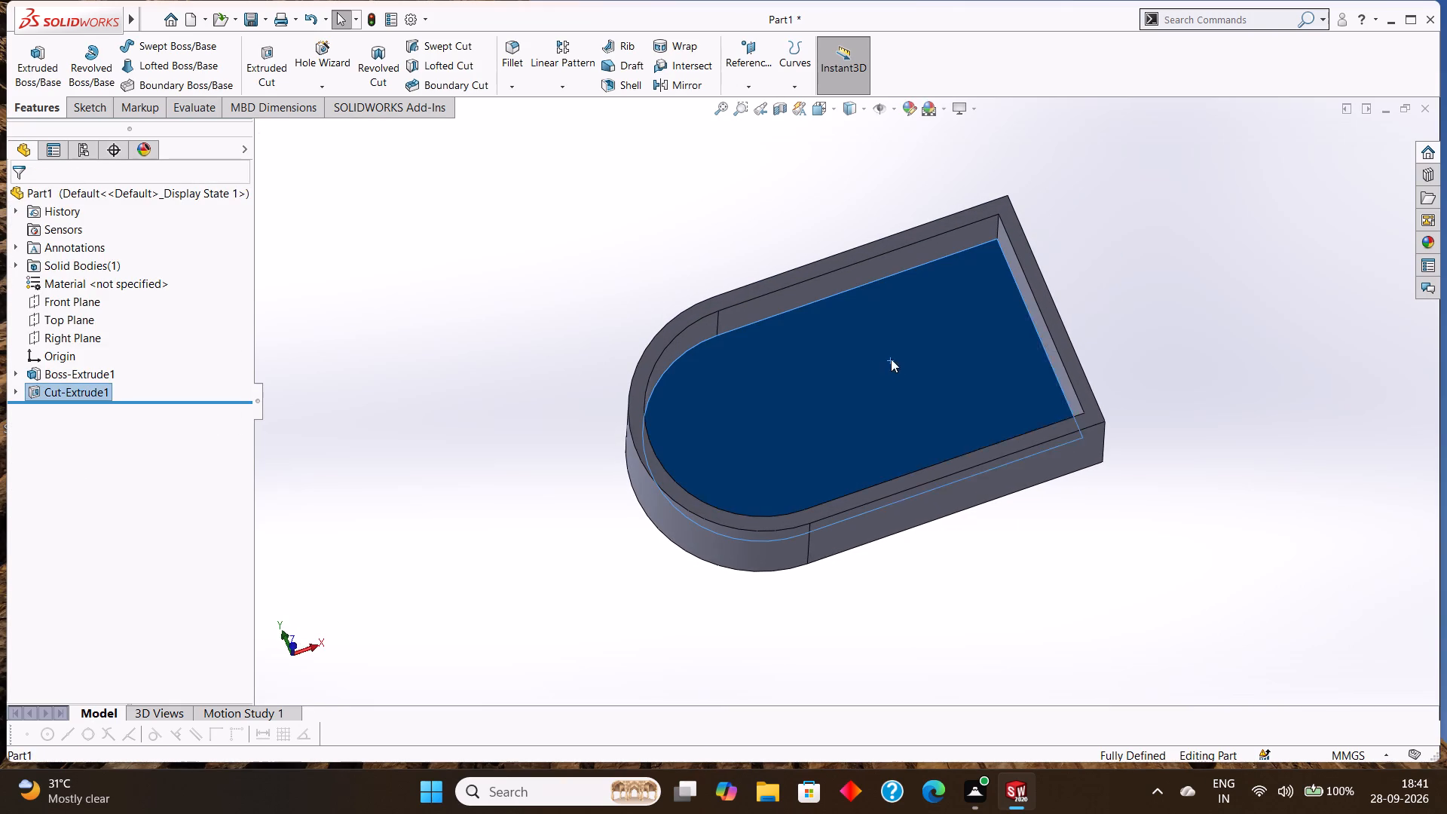
{"action": "left_click", "coordinate": [932, 335]}
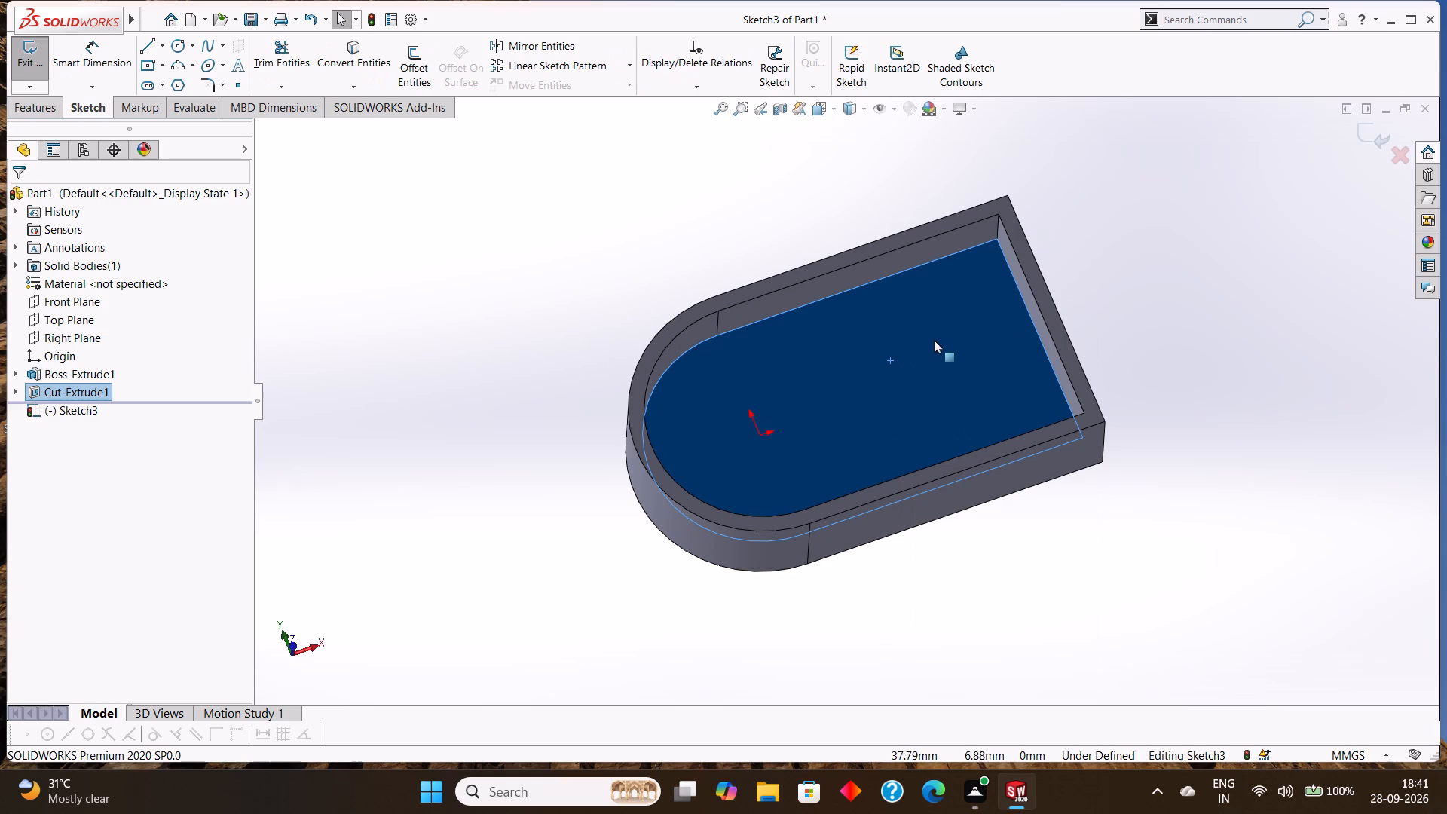
{"action": "key", "text": "ctrl+8"}
{"action": "key", "text": "Escape"}
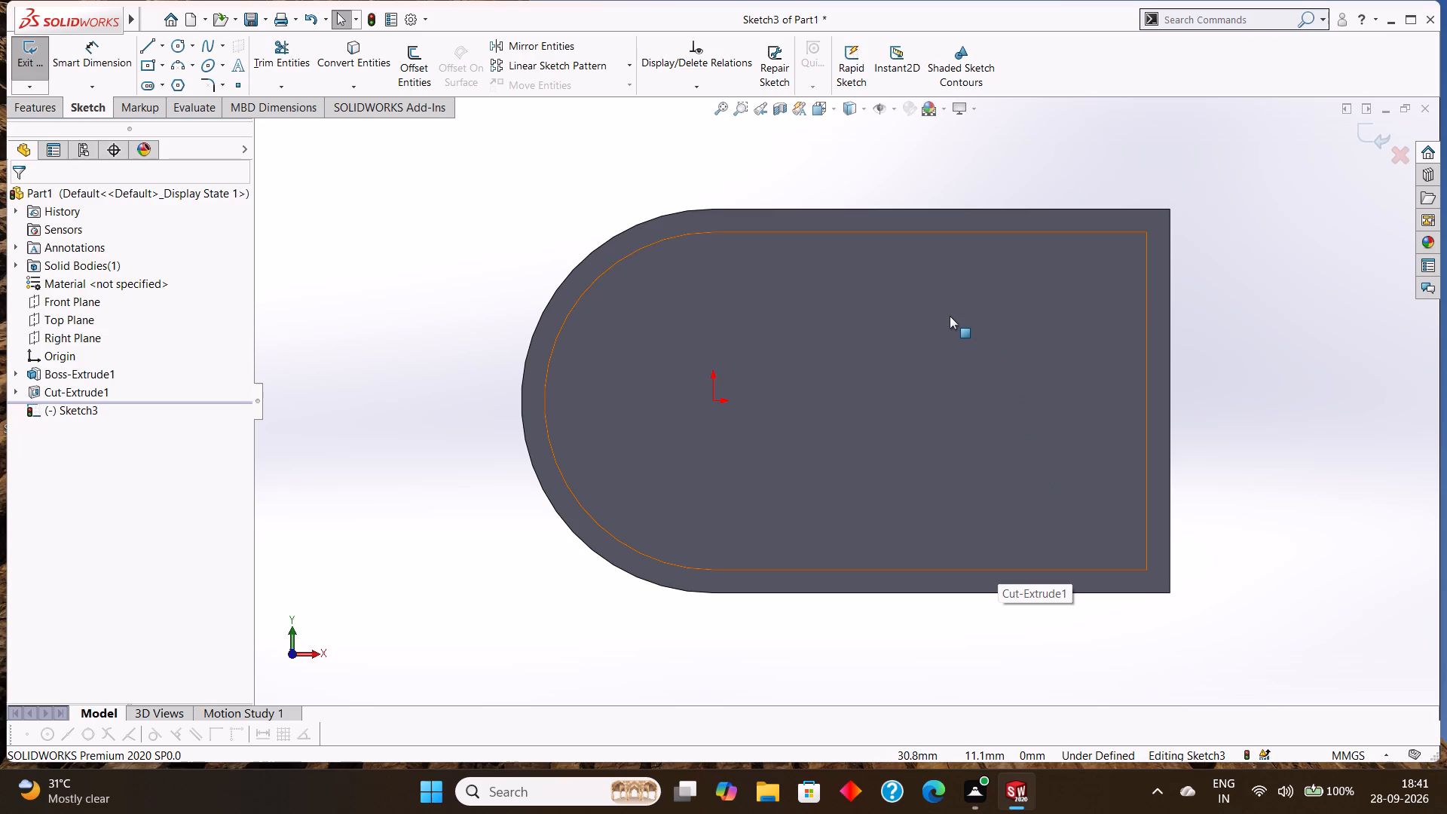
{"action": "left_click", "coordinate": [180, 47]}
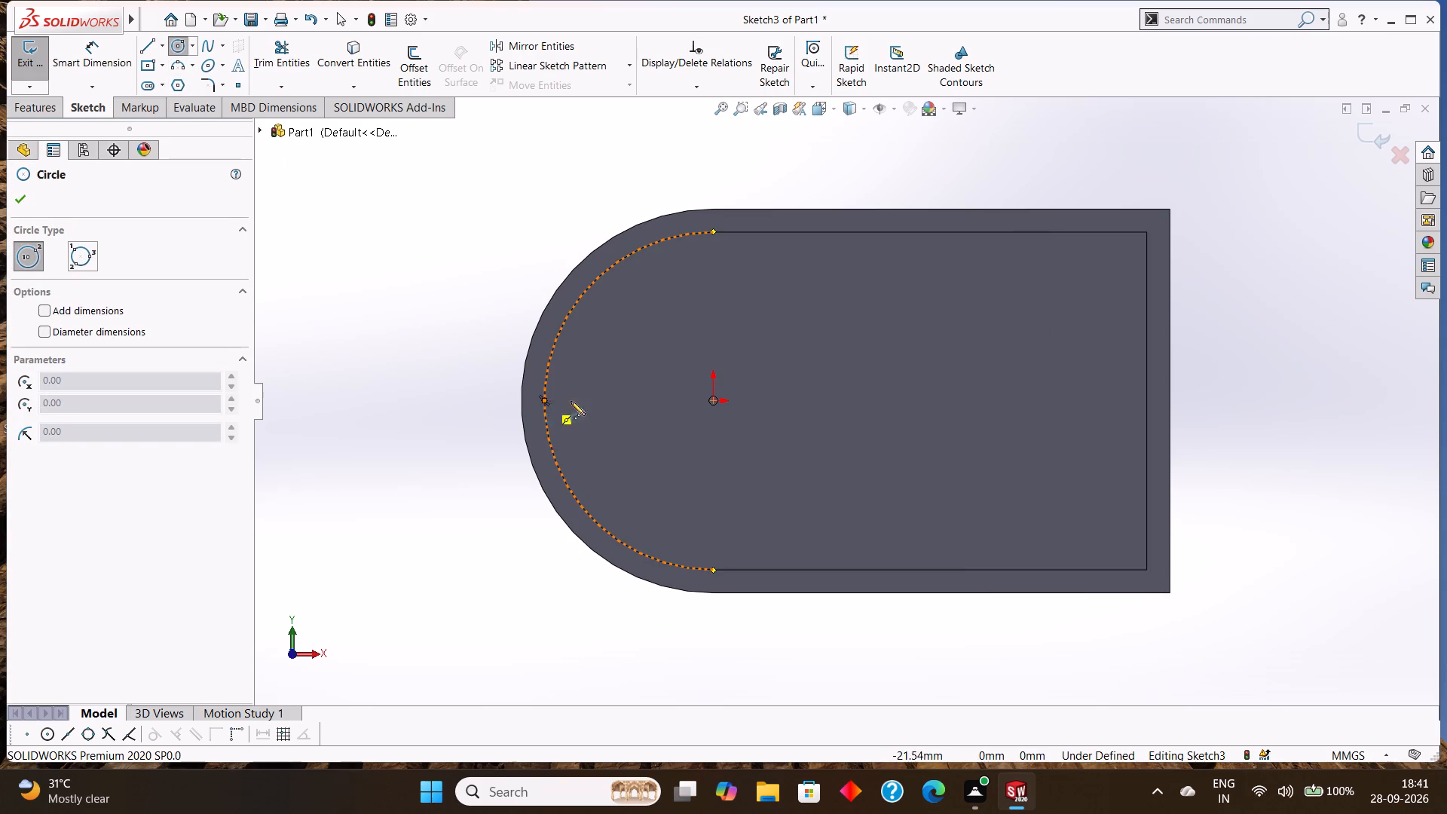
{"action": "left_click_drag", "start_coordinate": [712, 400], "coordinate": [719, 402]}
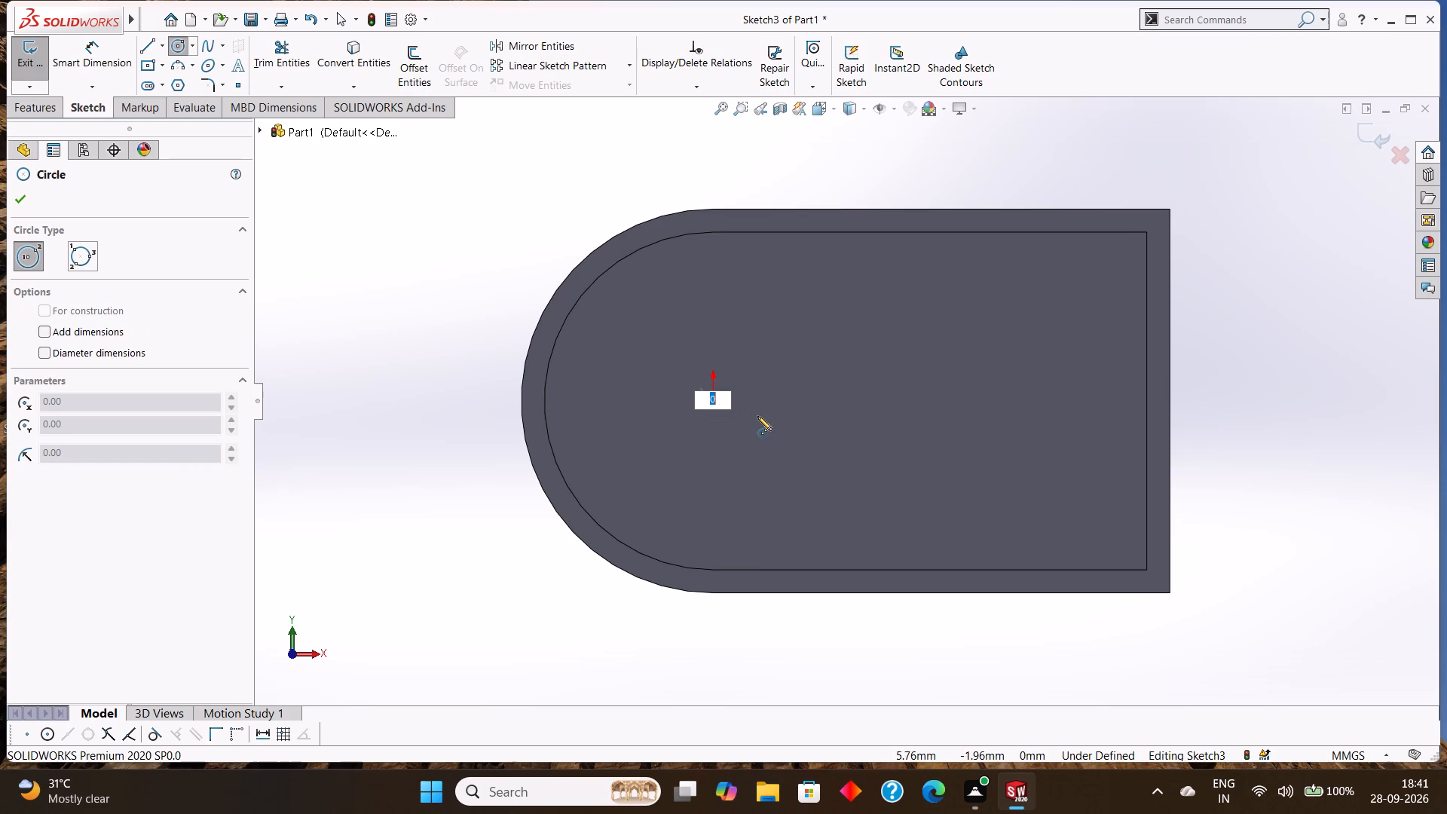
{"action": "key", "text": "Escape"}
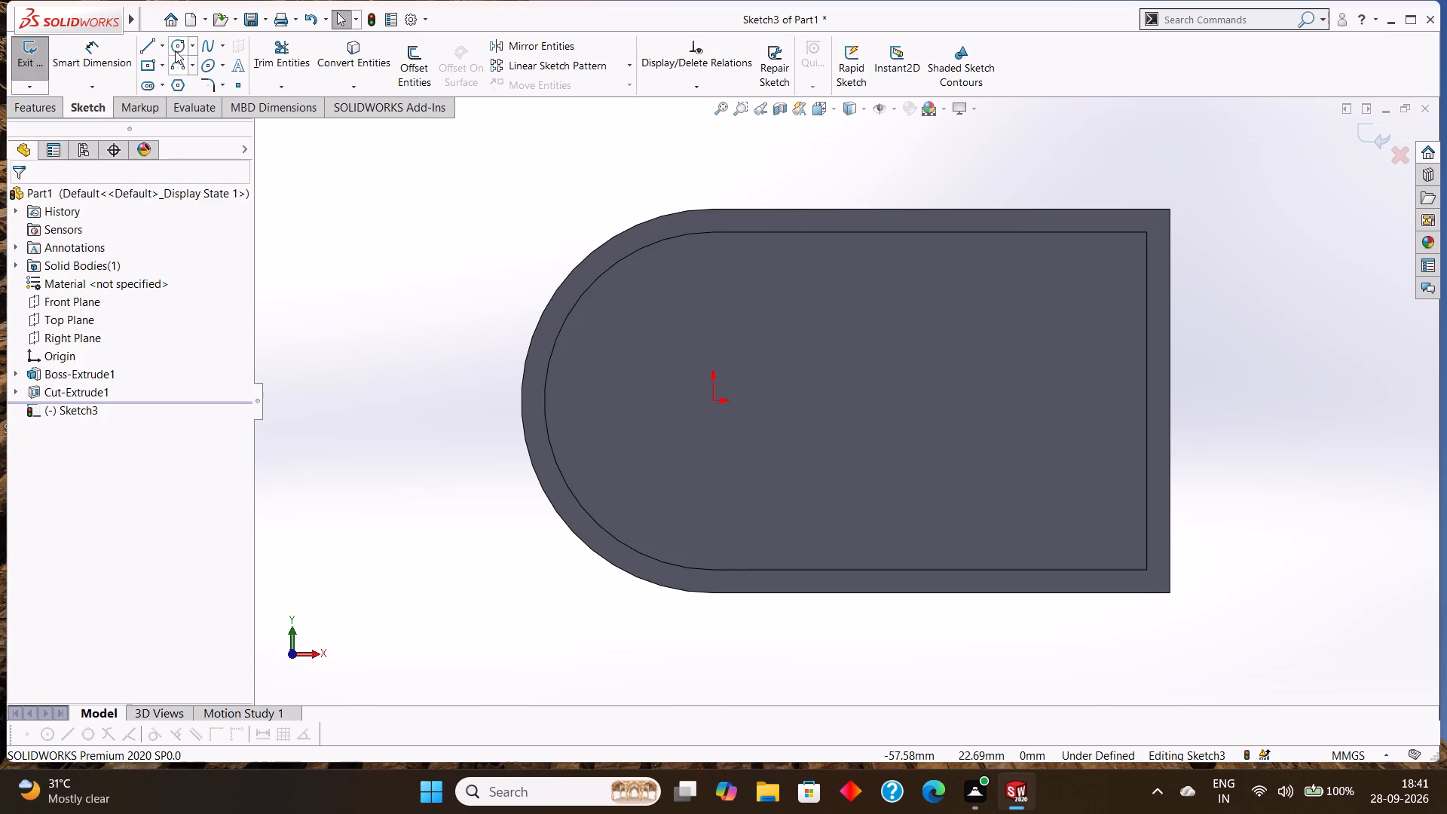
Sketch a circle of about 6.7 mm radius centred on the origin on the pocket floor.
{"action": "left_click", "coordinate": [175, 50]}
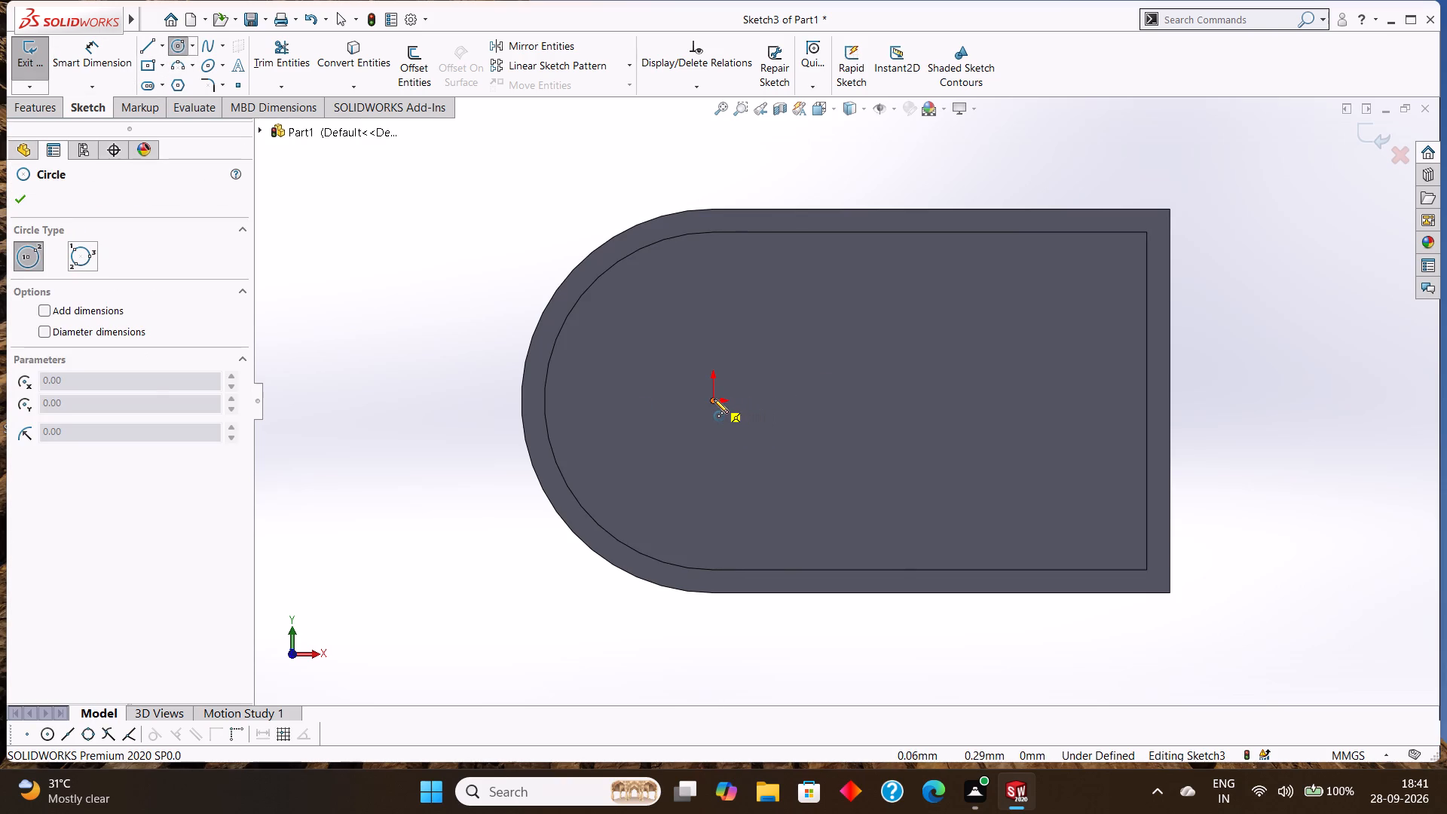
{"action": "left_click", "coordinate": [714, 399]}
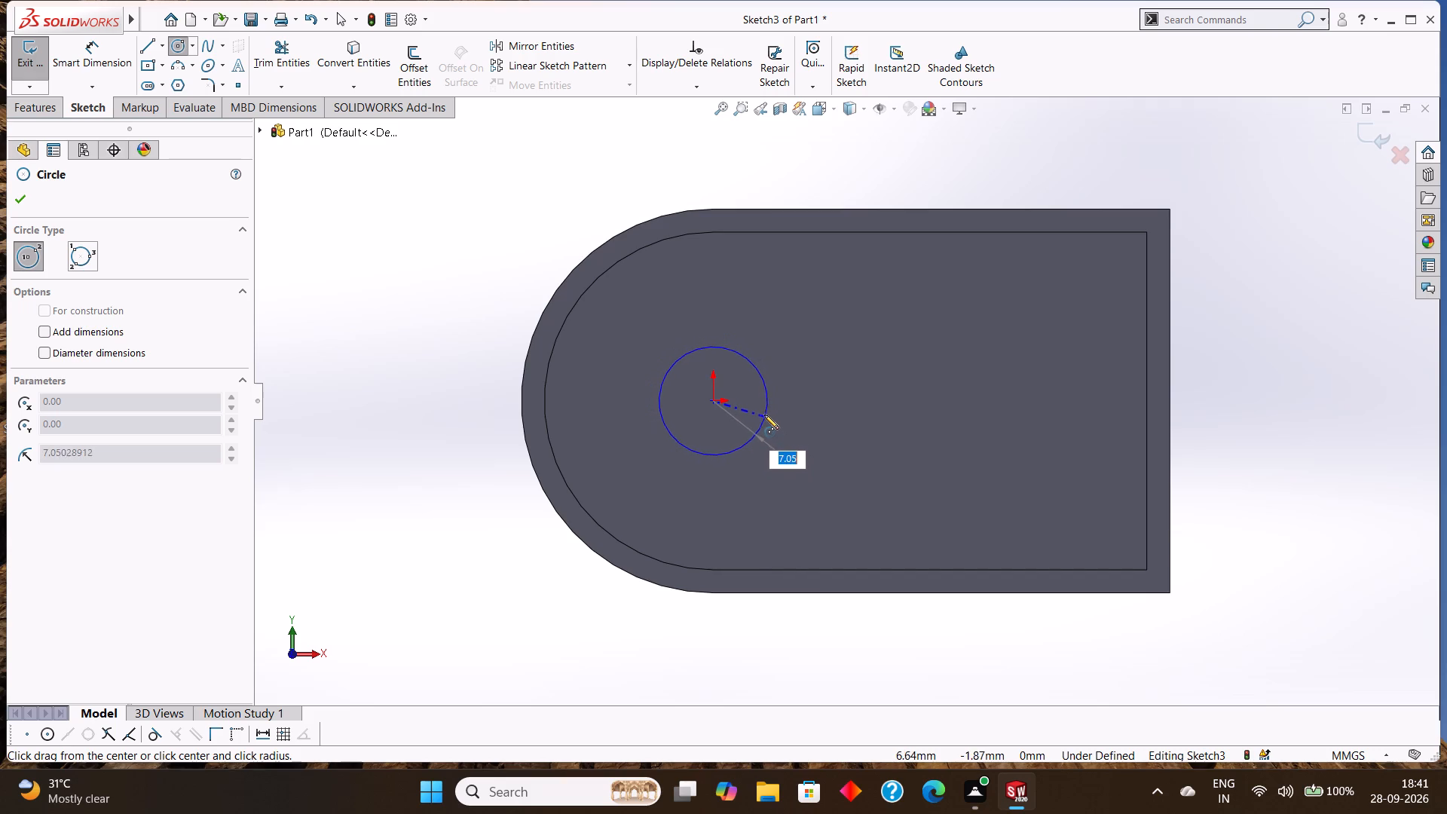
{"action": "left_click", "coordinate": [763, 413]}
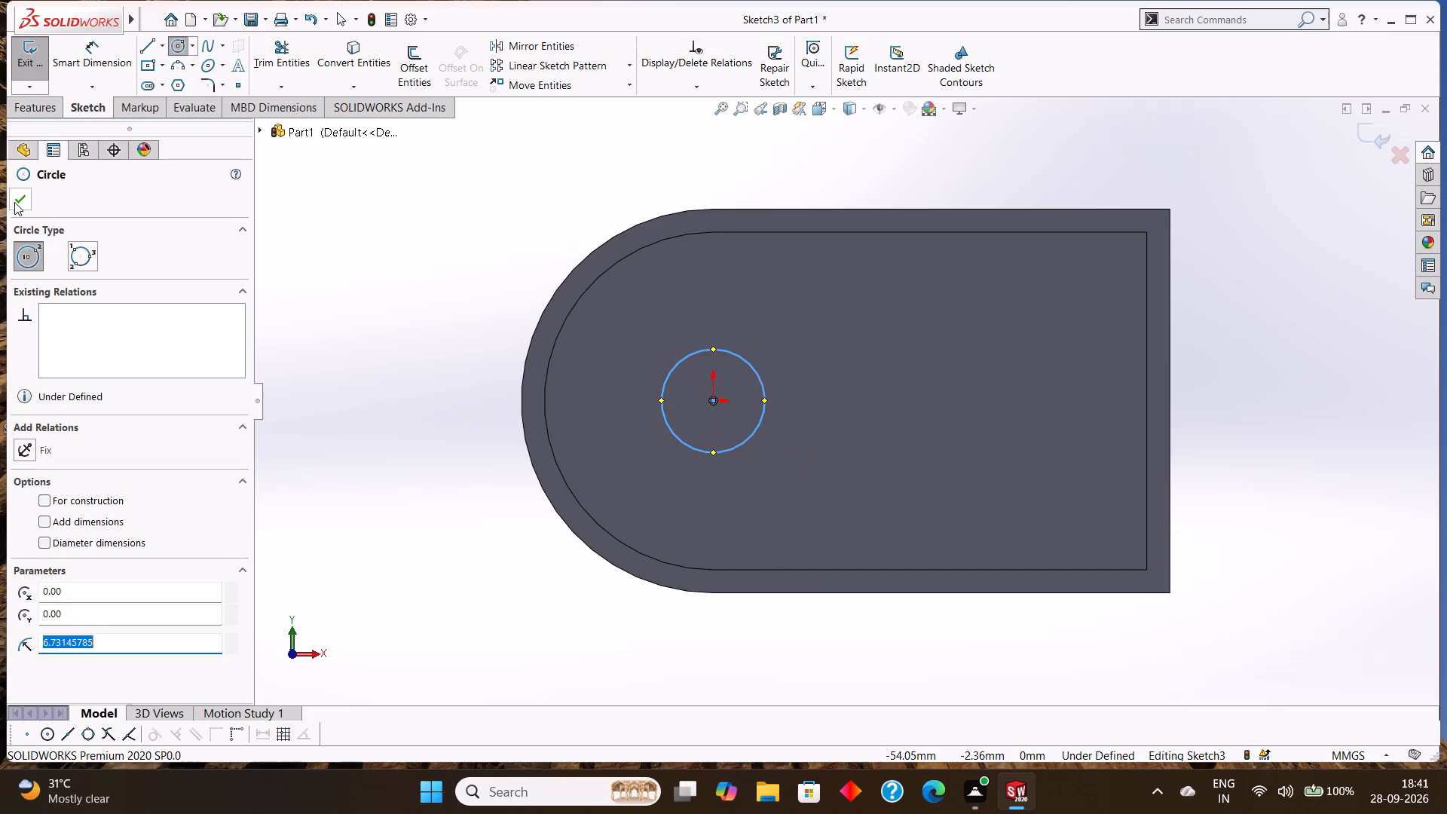
{"action": "left_click", "coordinate": [14, 202]}
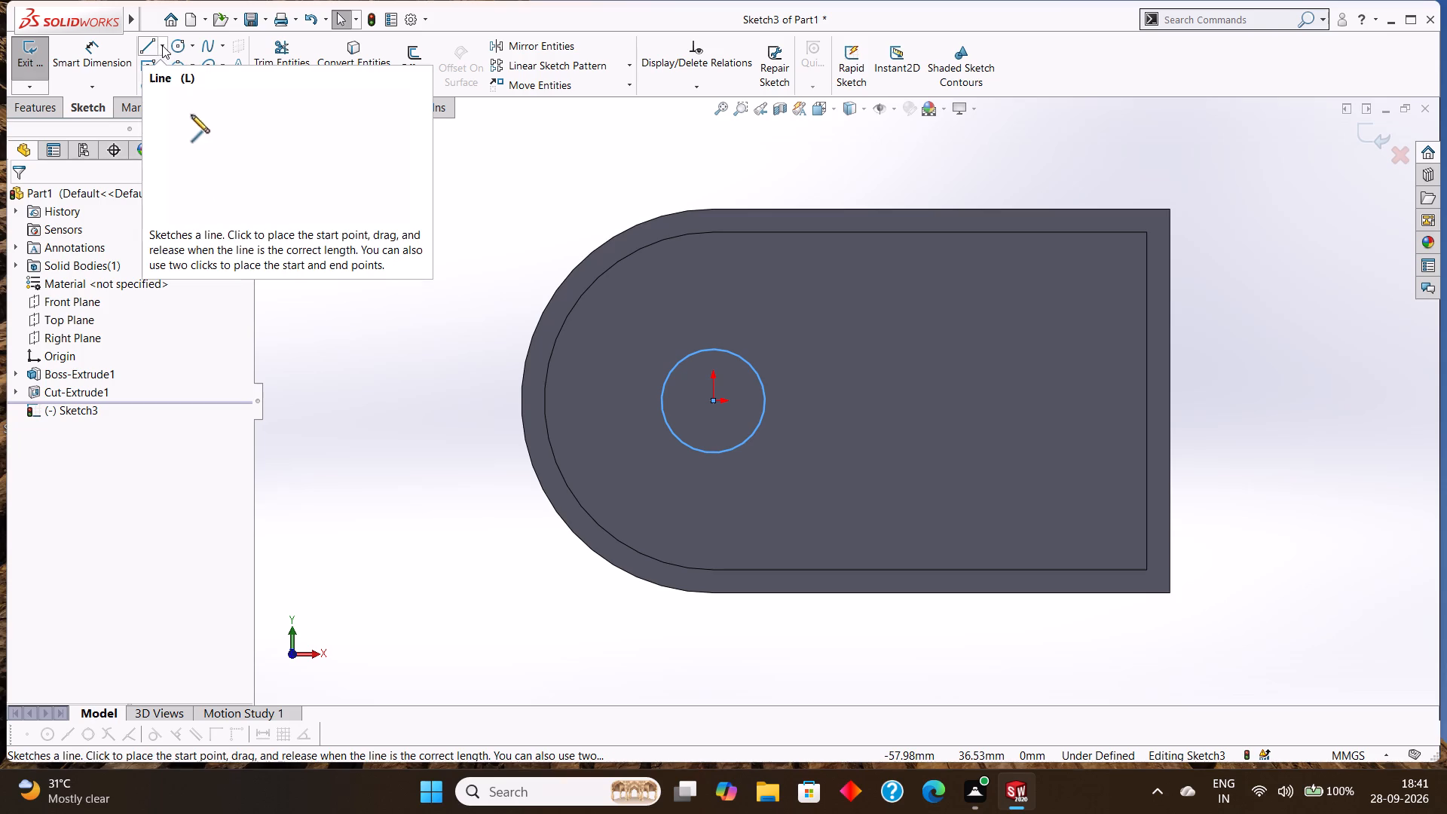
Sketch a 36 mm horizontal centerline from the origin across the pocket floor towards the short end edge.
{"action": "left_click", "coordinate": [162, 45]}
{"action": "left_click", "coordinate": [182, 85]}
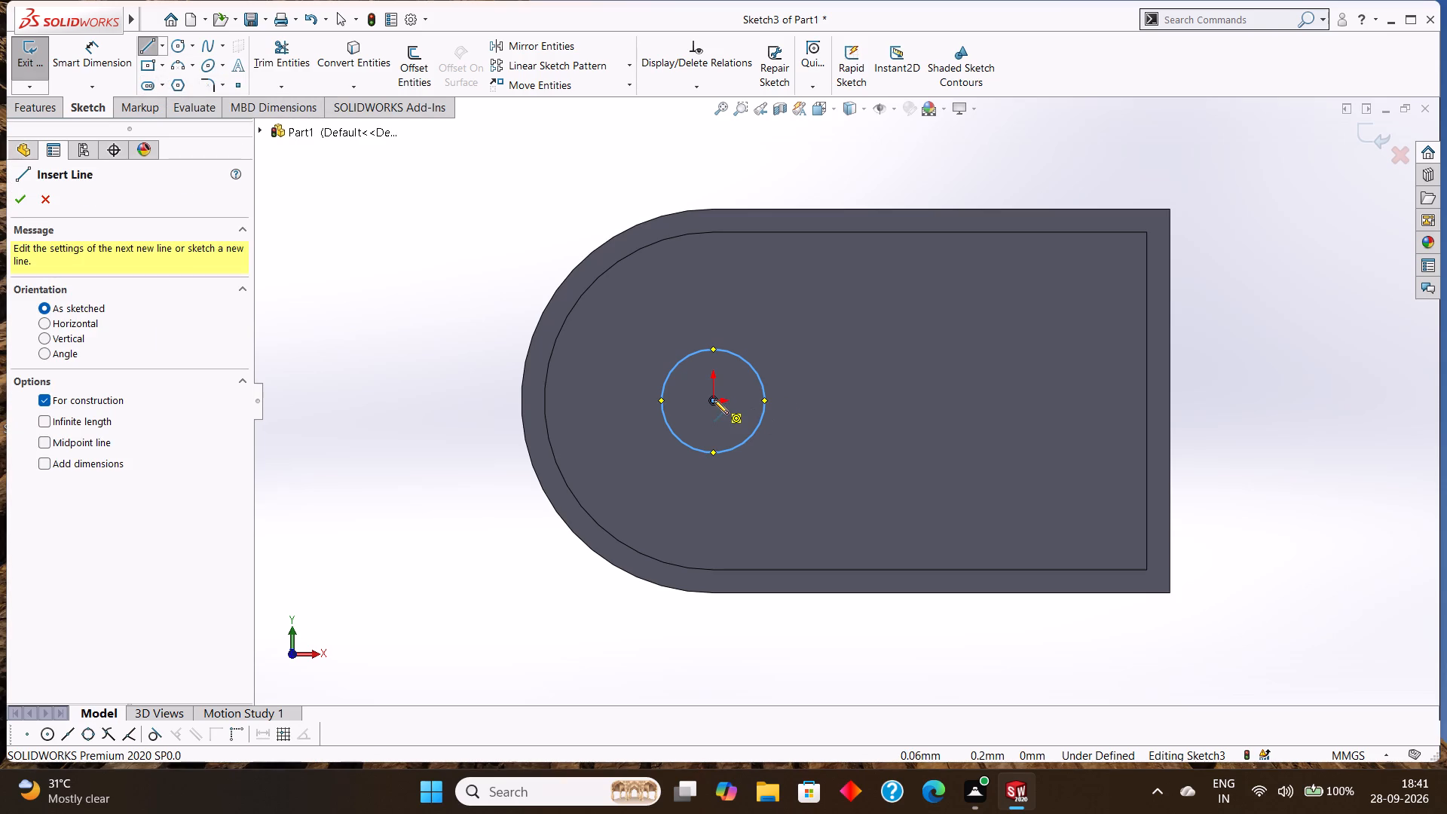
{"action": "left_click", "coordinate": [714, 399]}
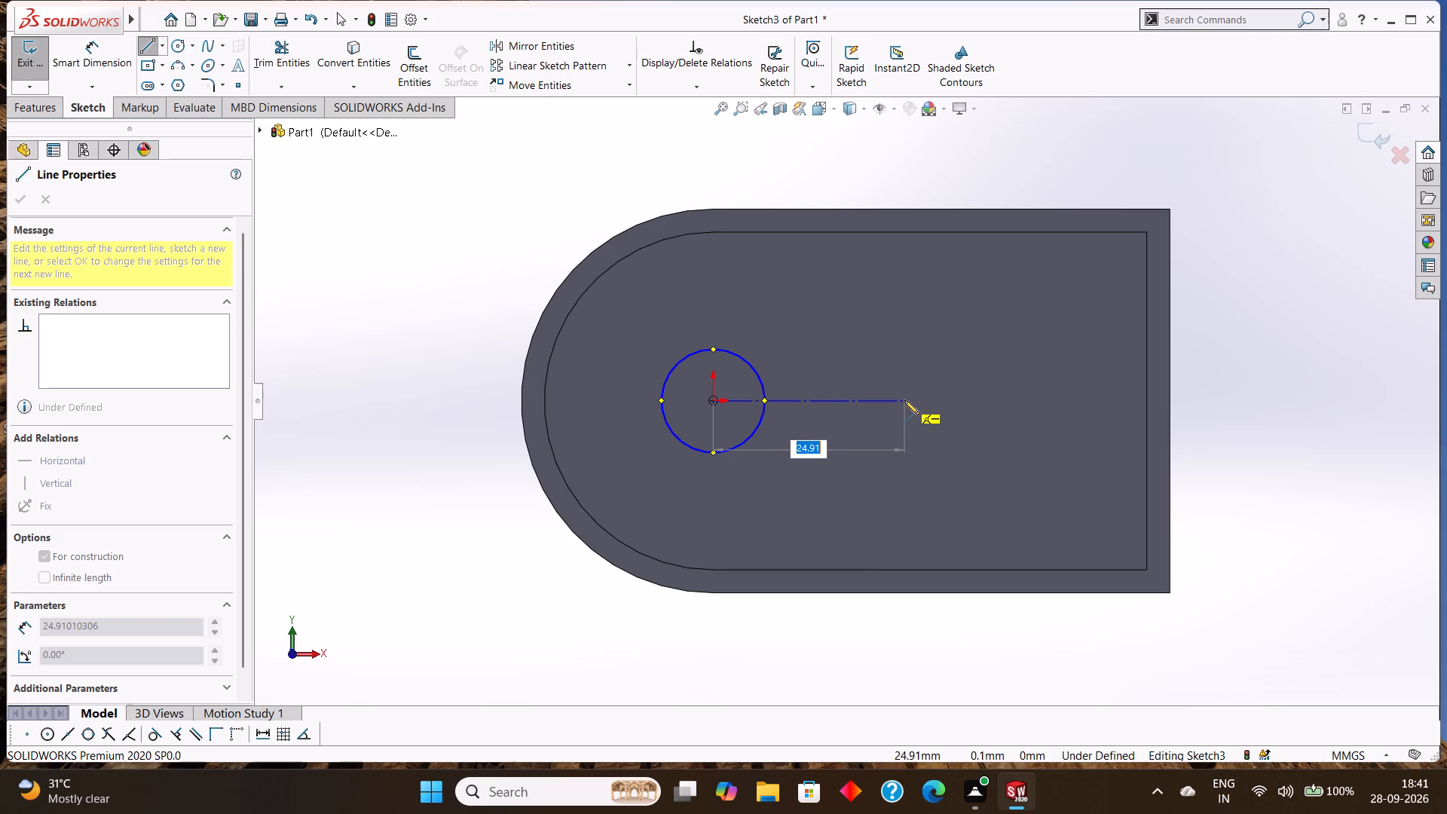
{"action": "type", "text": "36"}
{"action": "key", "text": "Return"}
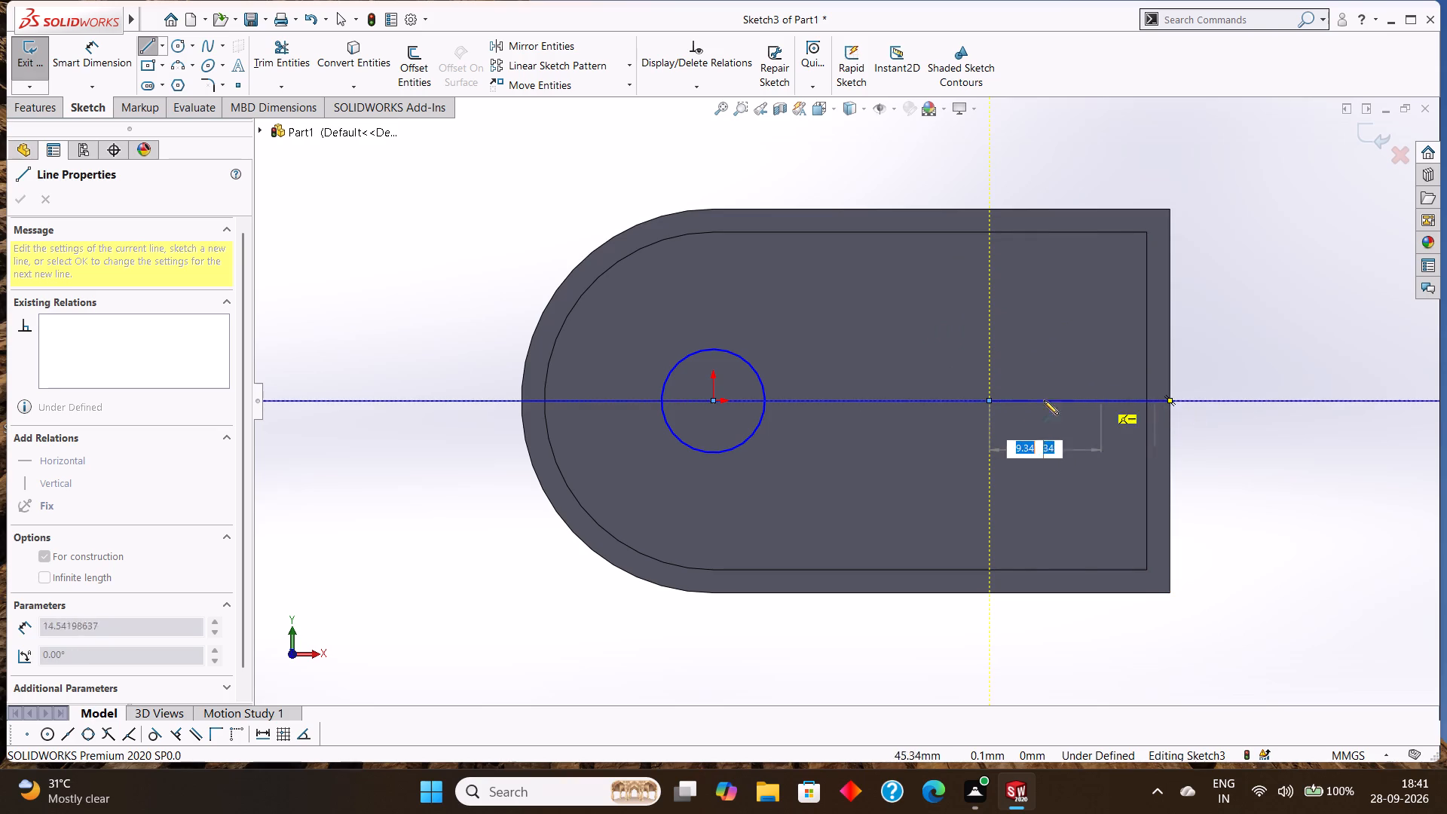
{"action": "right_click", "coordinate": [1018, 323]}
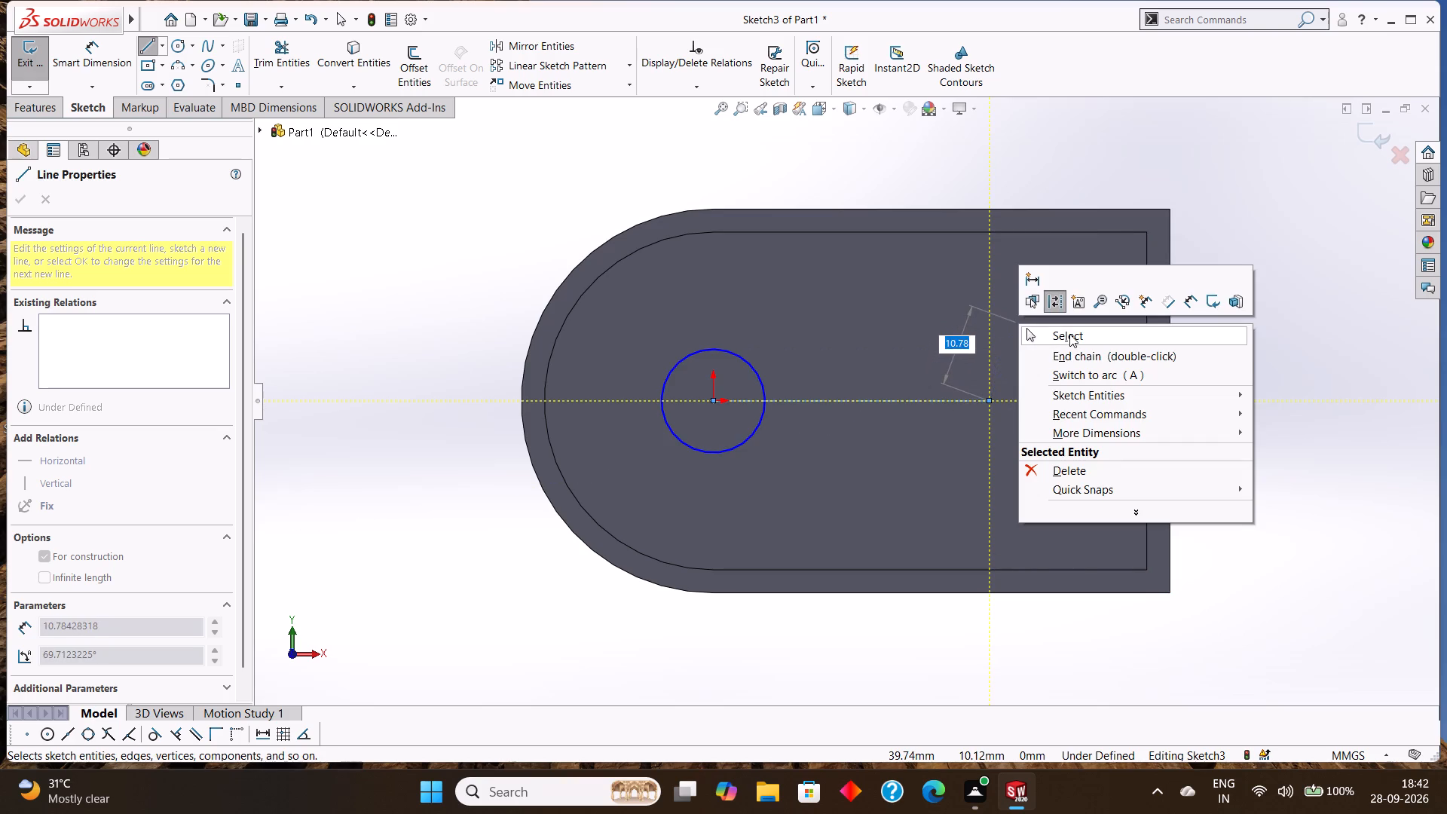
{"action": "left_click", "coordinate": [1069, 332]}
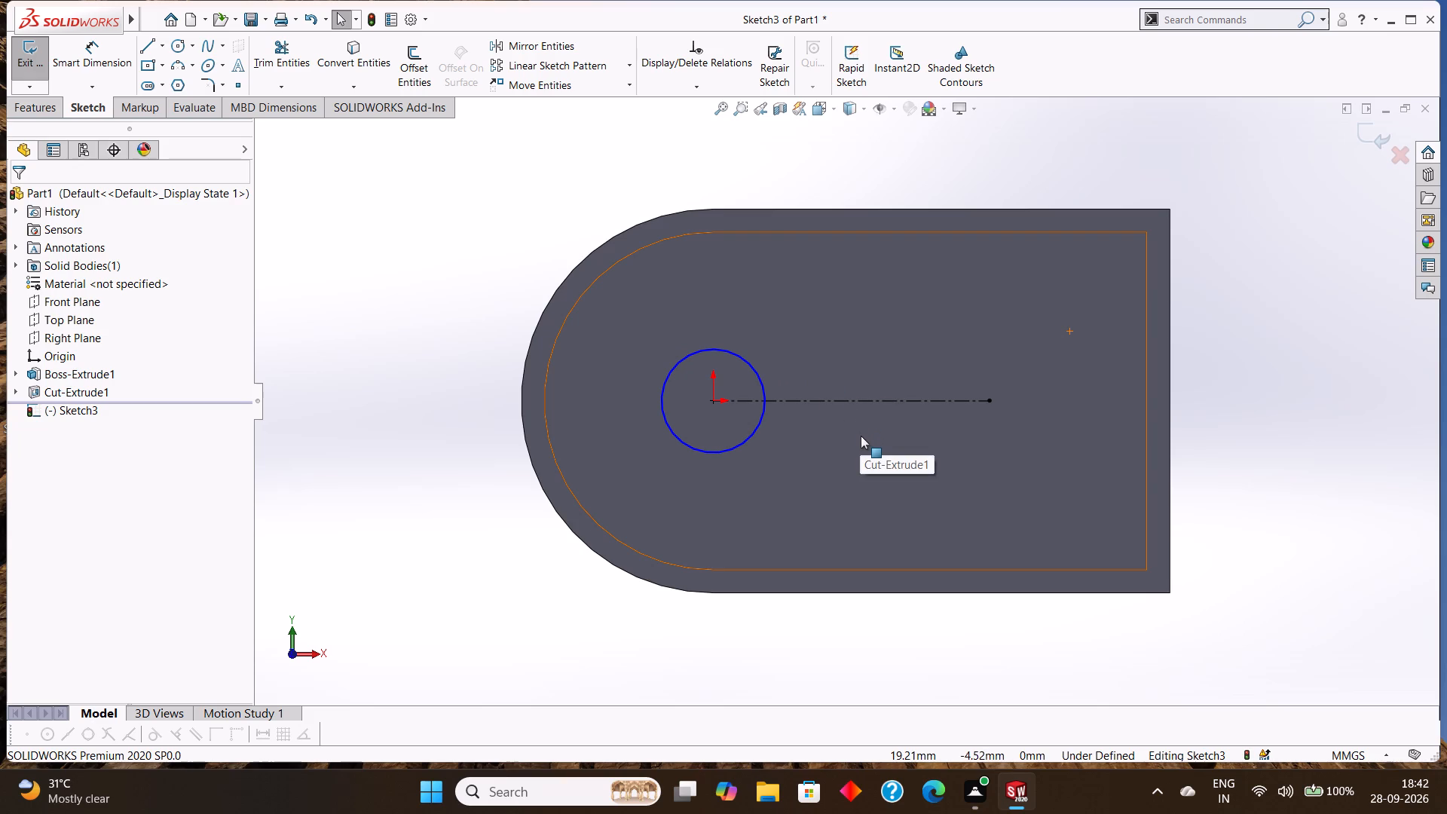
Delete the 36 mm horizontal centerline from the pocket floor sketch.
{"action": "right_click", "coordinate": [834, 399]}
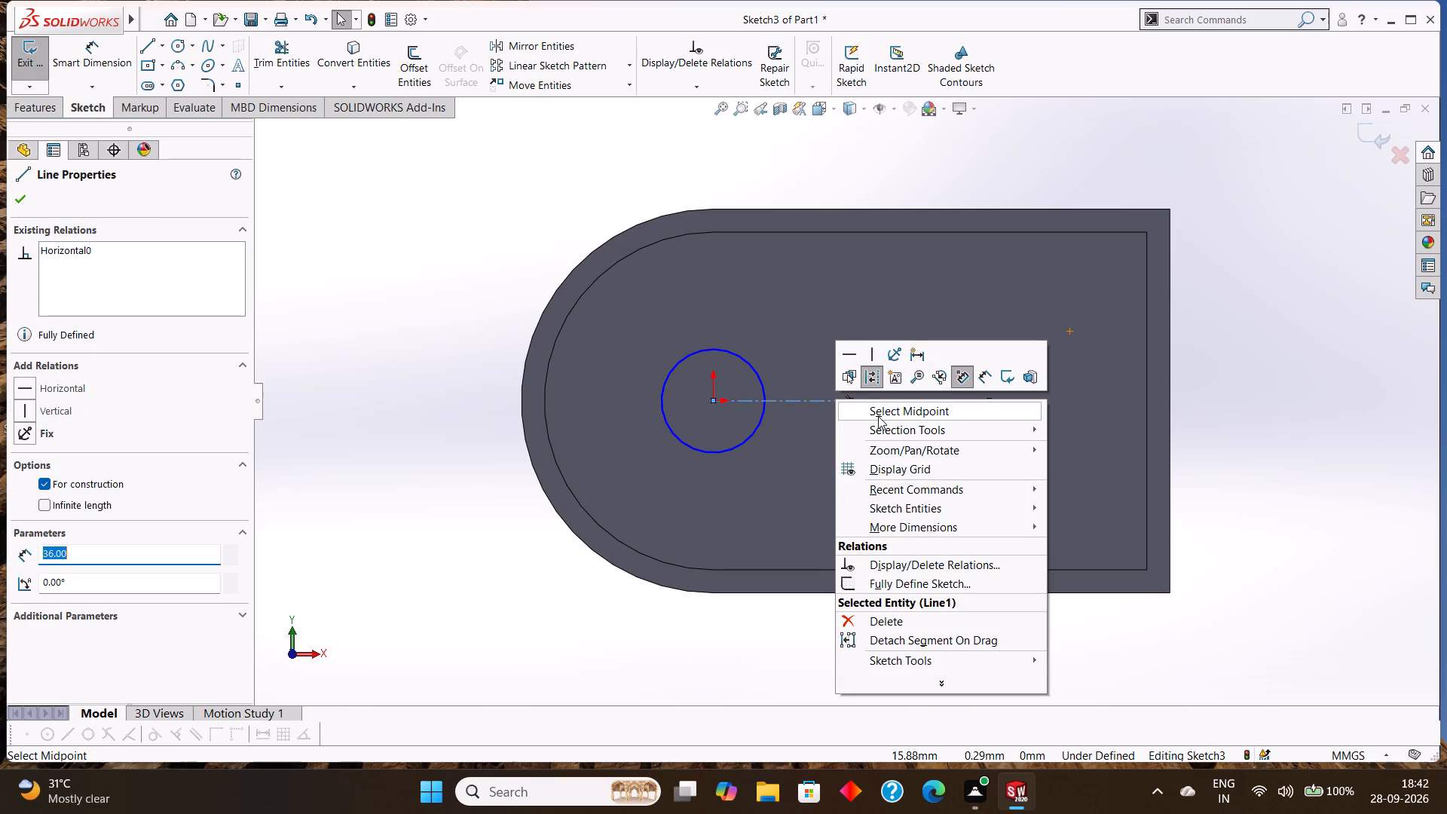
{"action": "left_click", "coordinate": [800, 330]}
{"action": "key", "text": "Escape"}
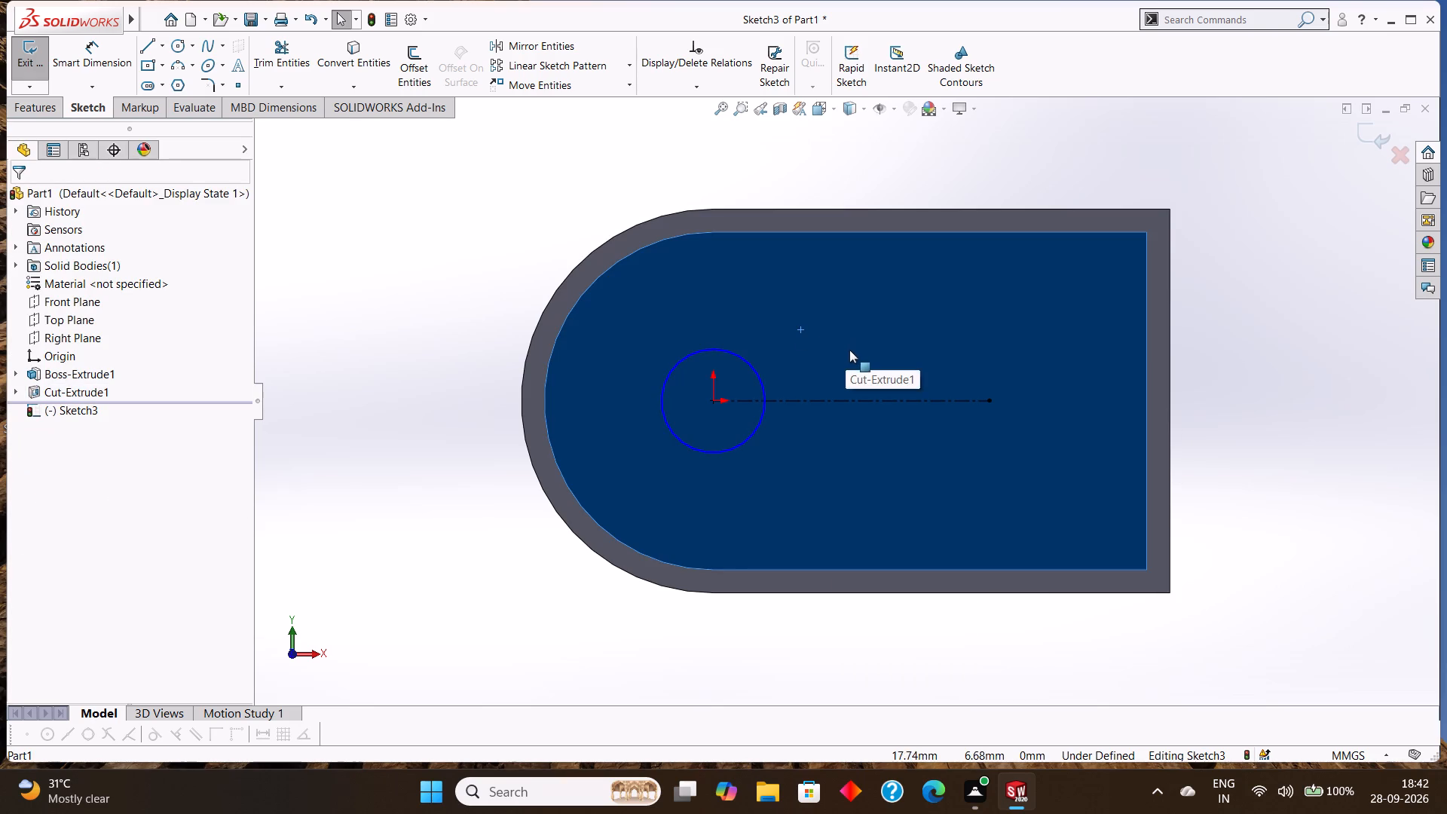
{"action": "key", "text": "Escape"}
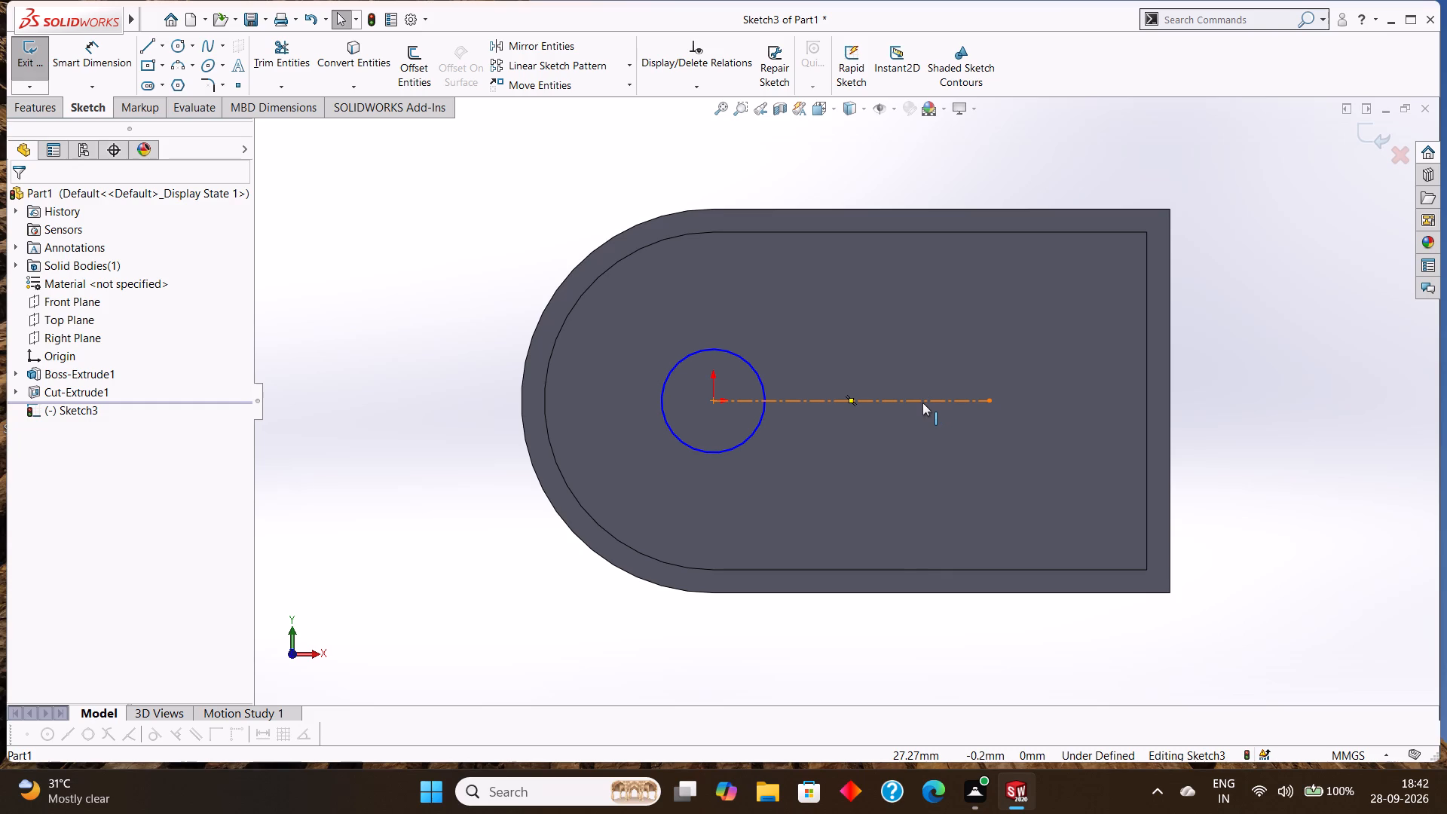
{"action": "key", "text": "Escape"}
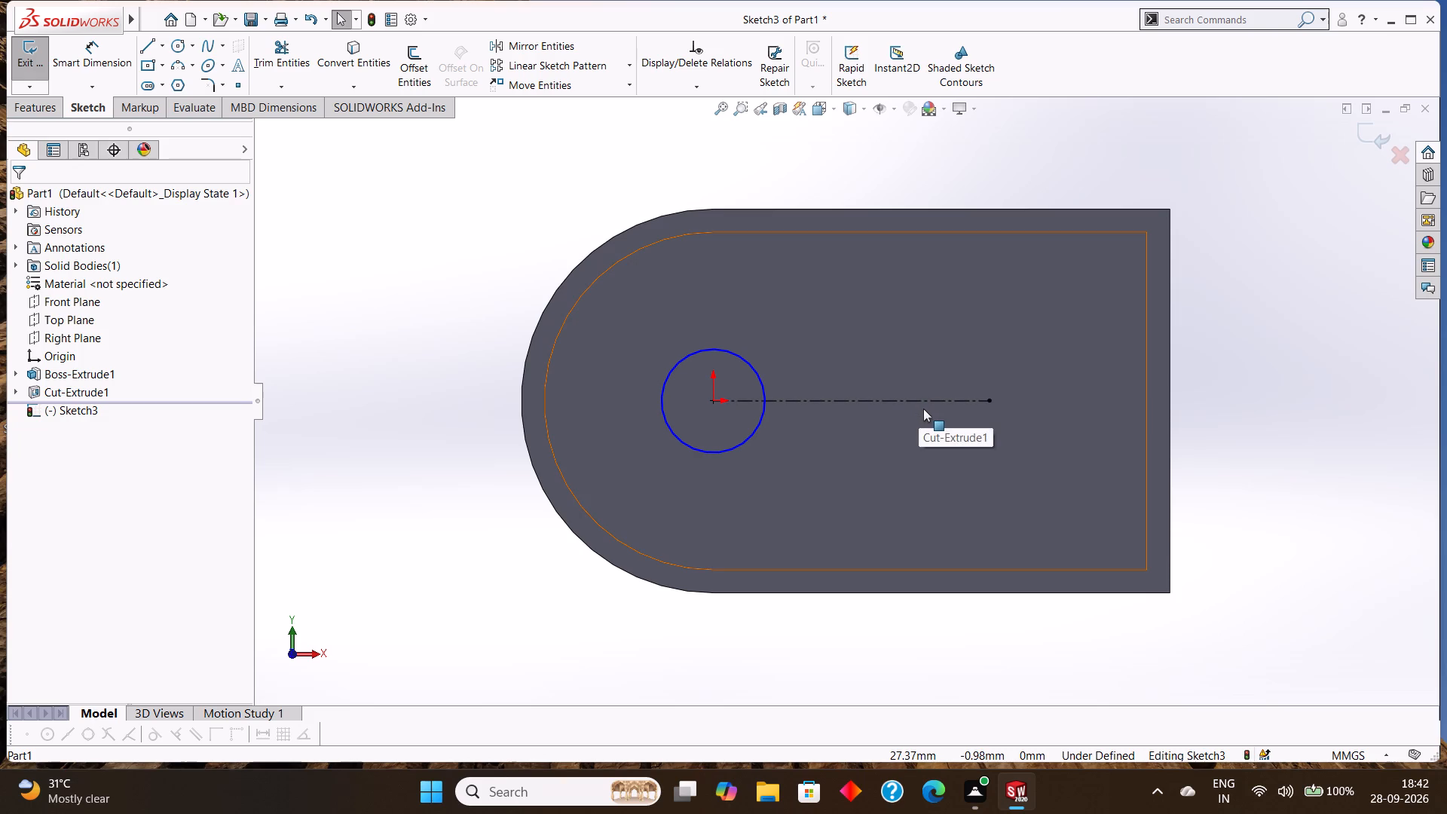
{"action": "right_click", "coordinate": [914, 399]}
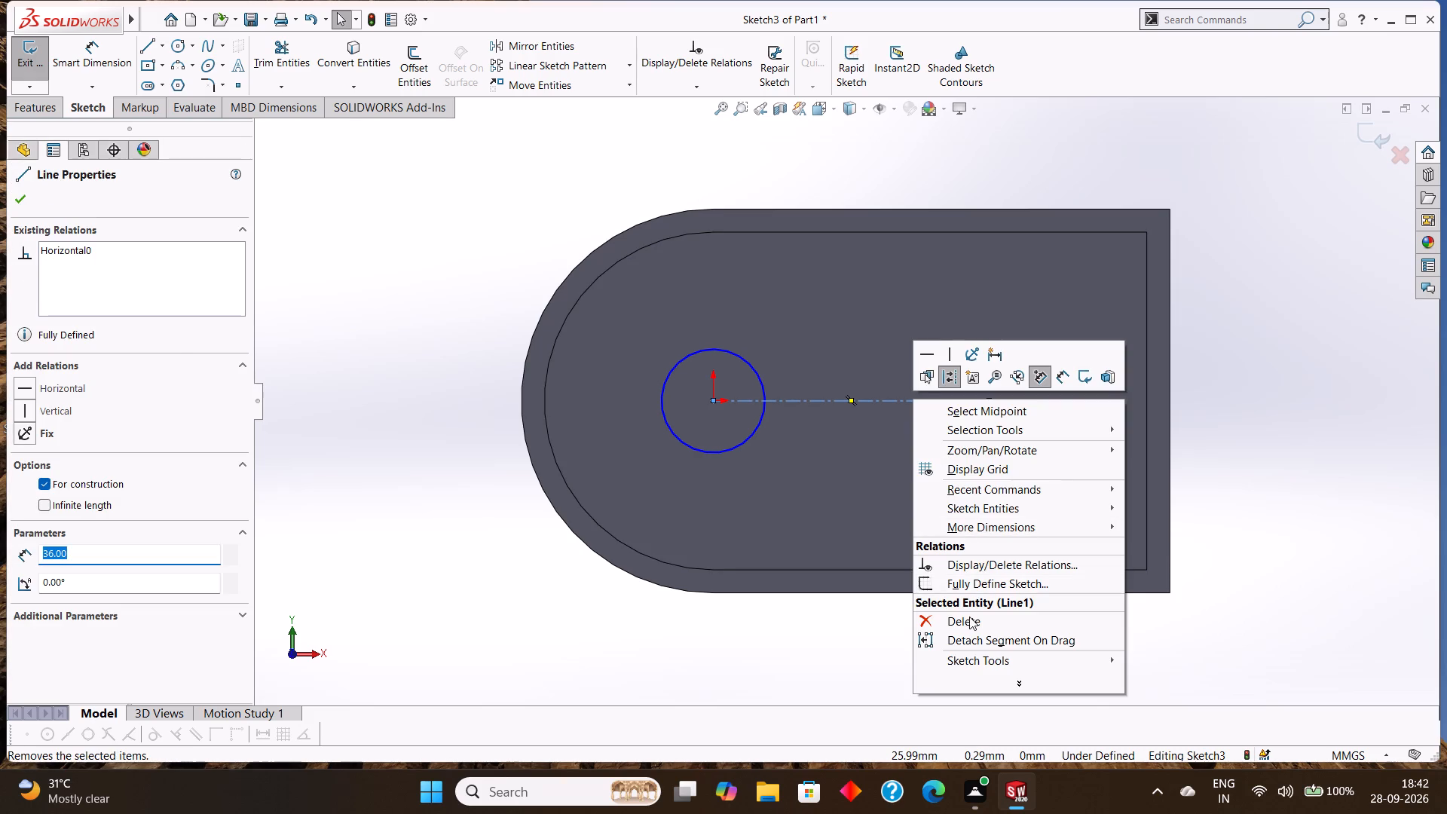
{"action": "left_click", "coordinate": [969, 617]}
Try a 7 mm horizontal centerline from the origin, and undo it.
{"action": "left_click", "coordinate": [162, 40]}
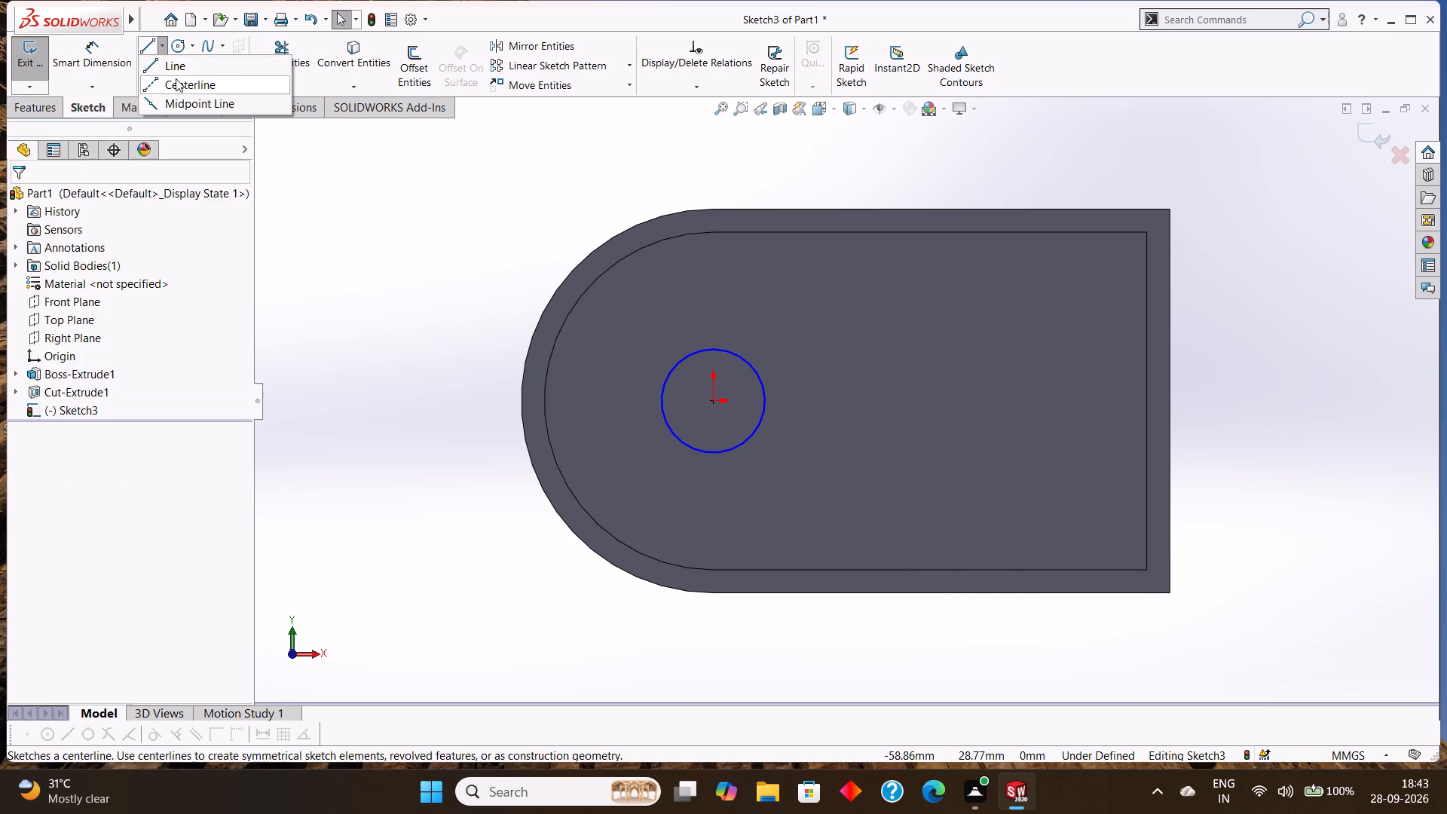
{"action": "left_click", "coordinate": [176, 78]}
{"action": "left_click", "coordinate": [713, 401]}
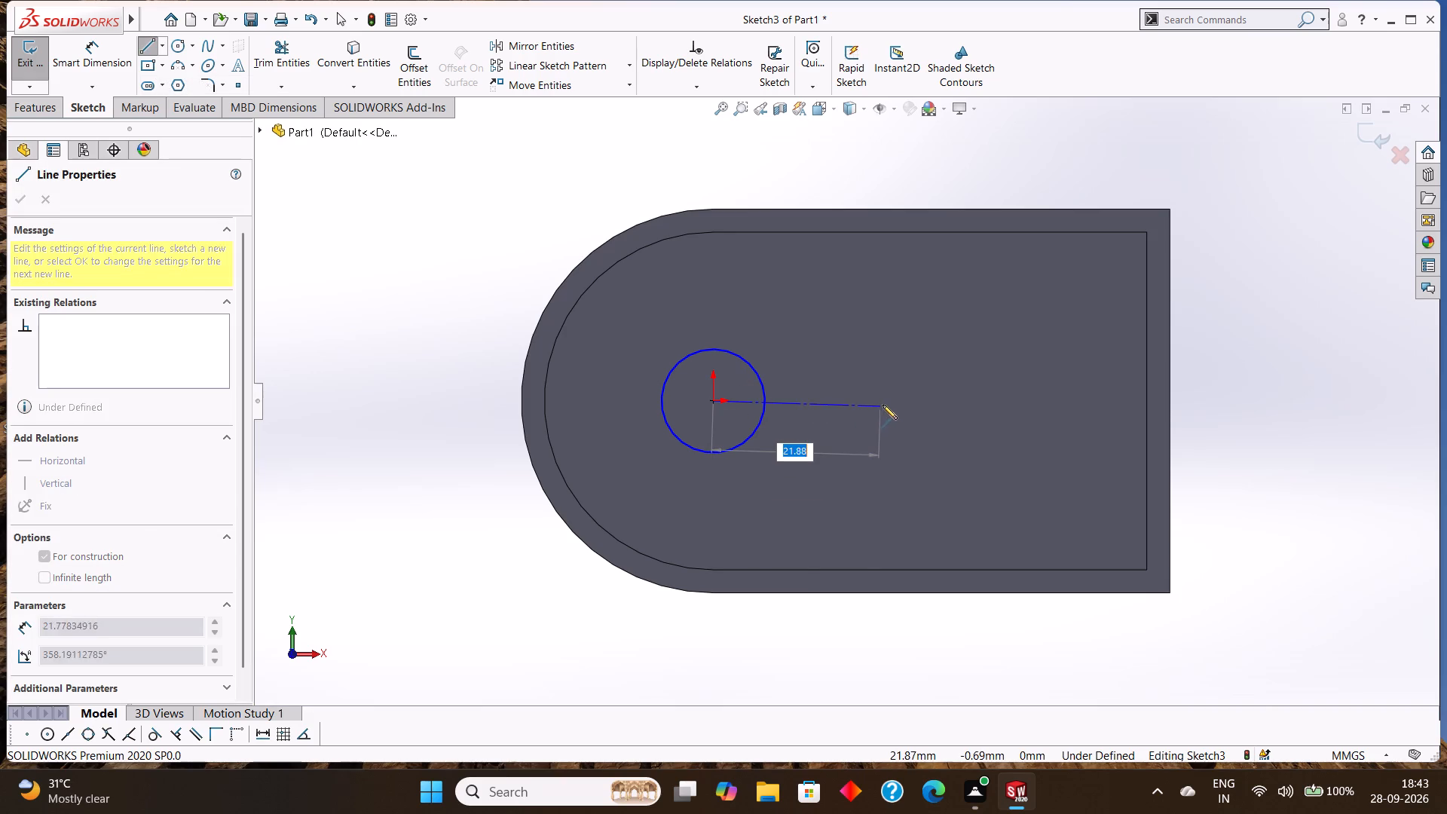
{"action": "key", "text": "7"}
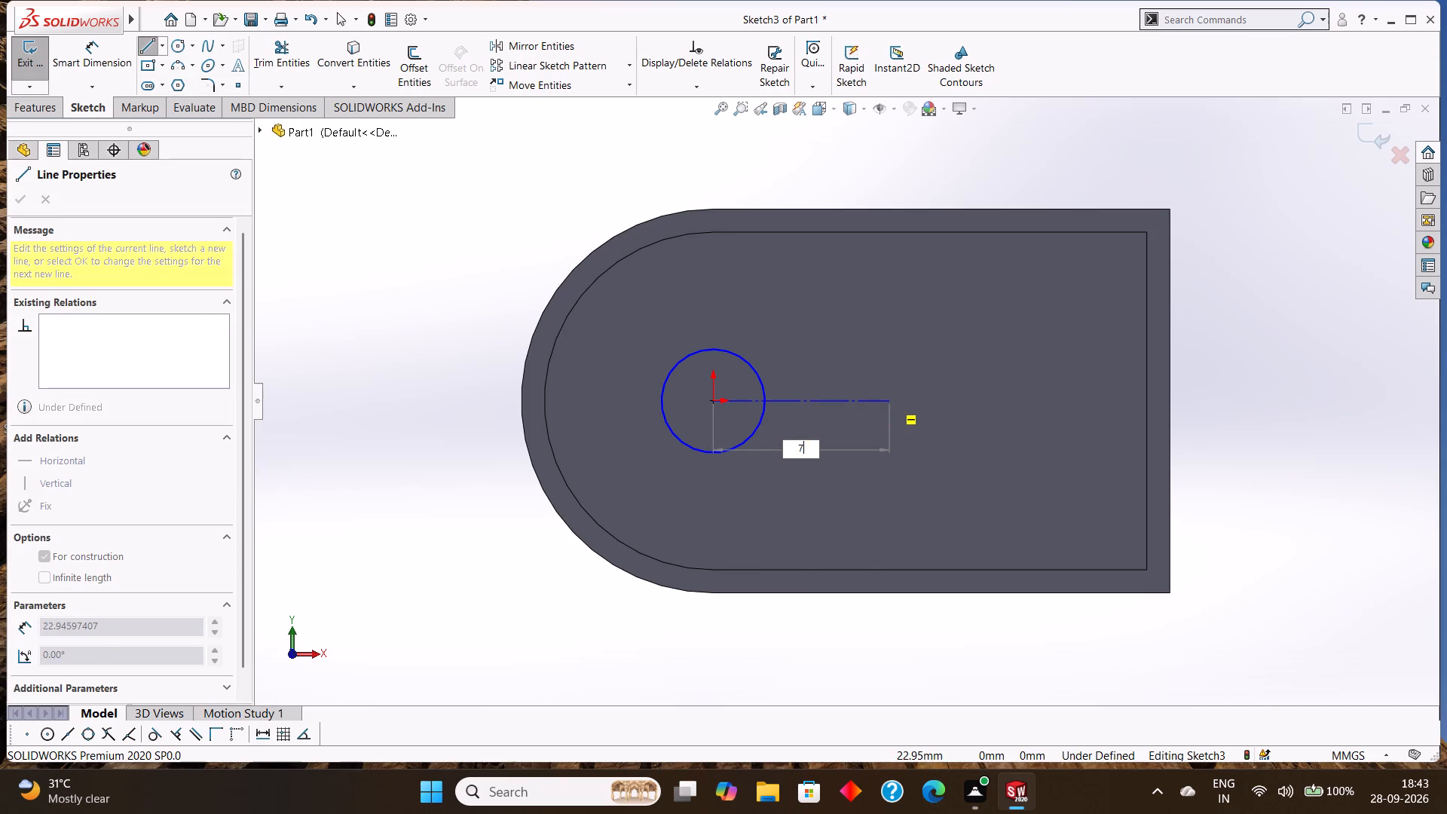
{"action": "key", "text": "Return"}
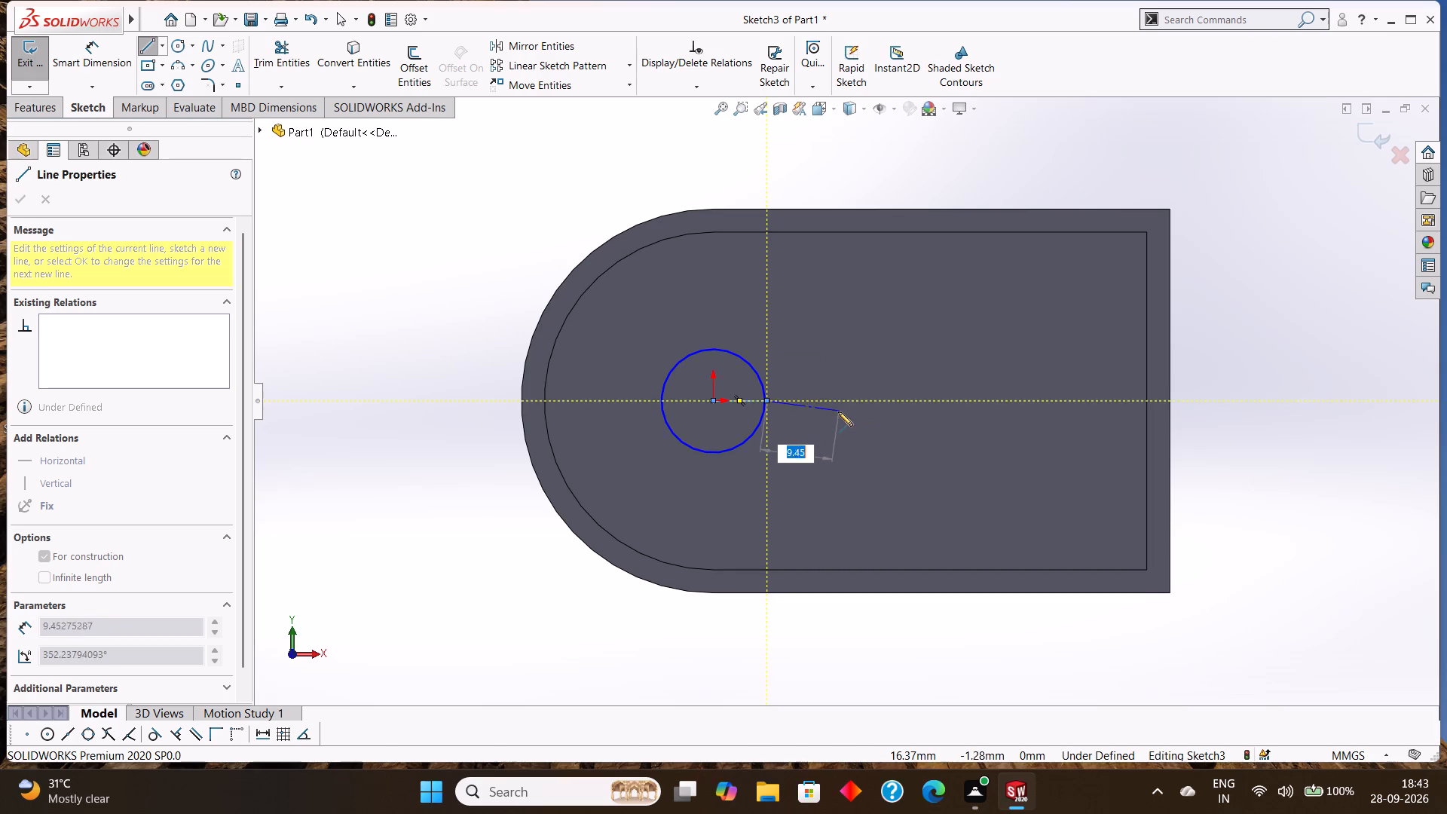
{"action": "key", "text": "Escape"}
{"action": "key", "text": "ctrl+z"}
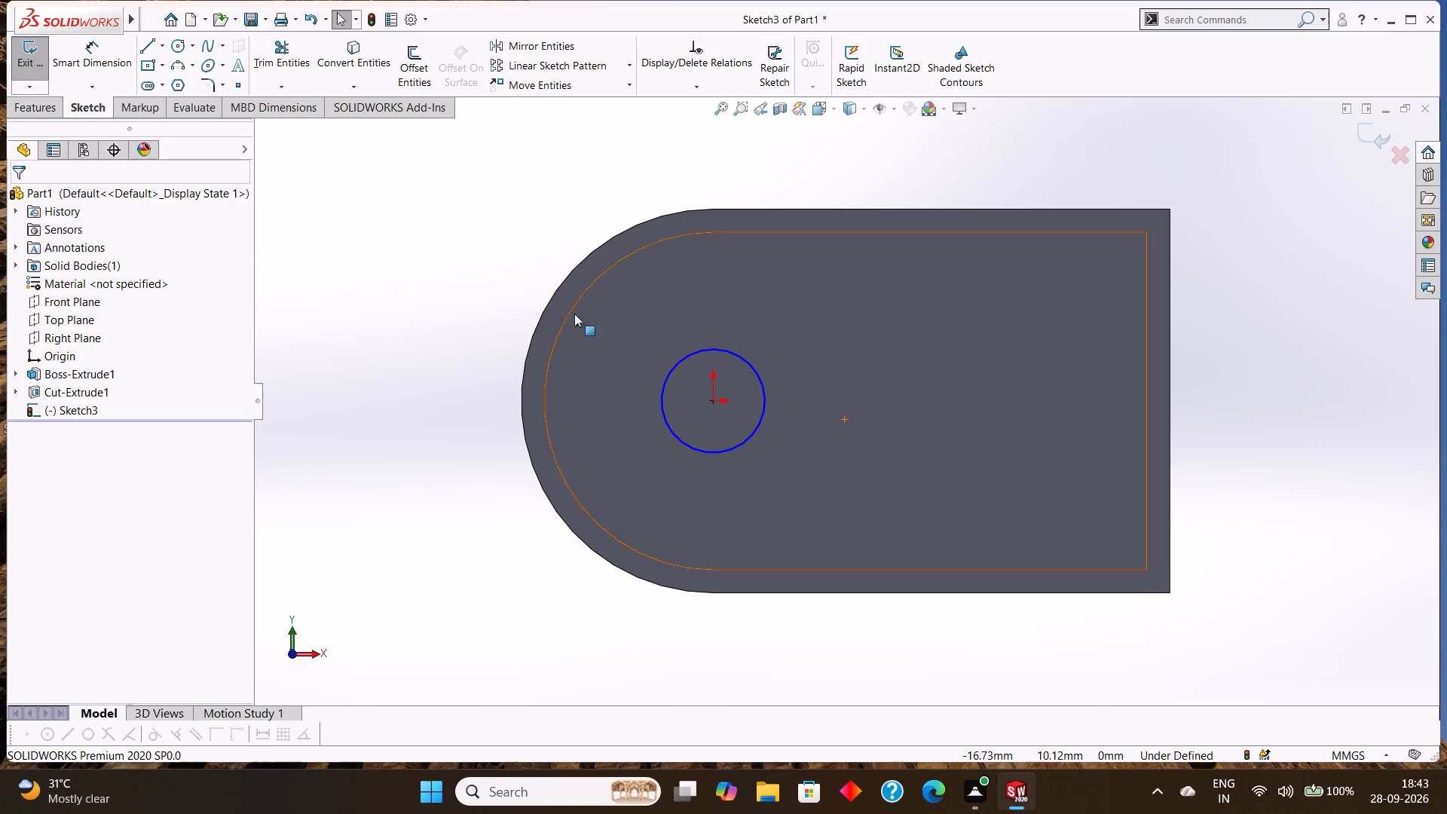
Sketch a 22 mm horizontal centerline from the origin towards the pocket's short end edge.
{"action": "left_click", "coordinate": [164, 45]}
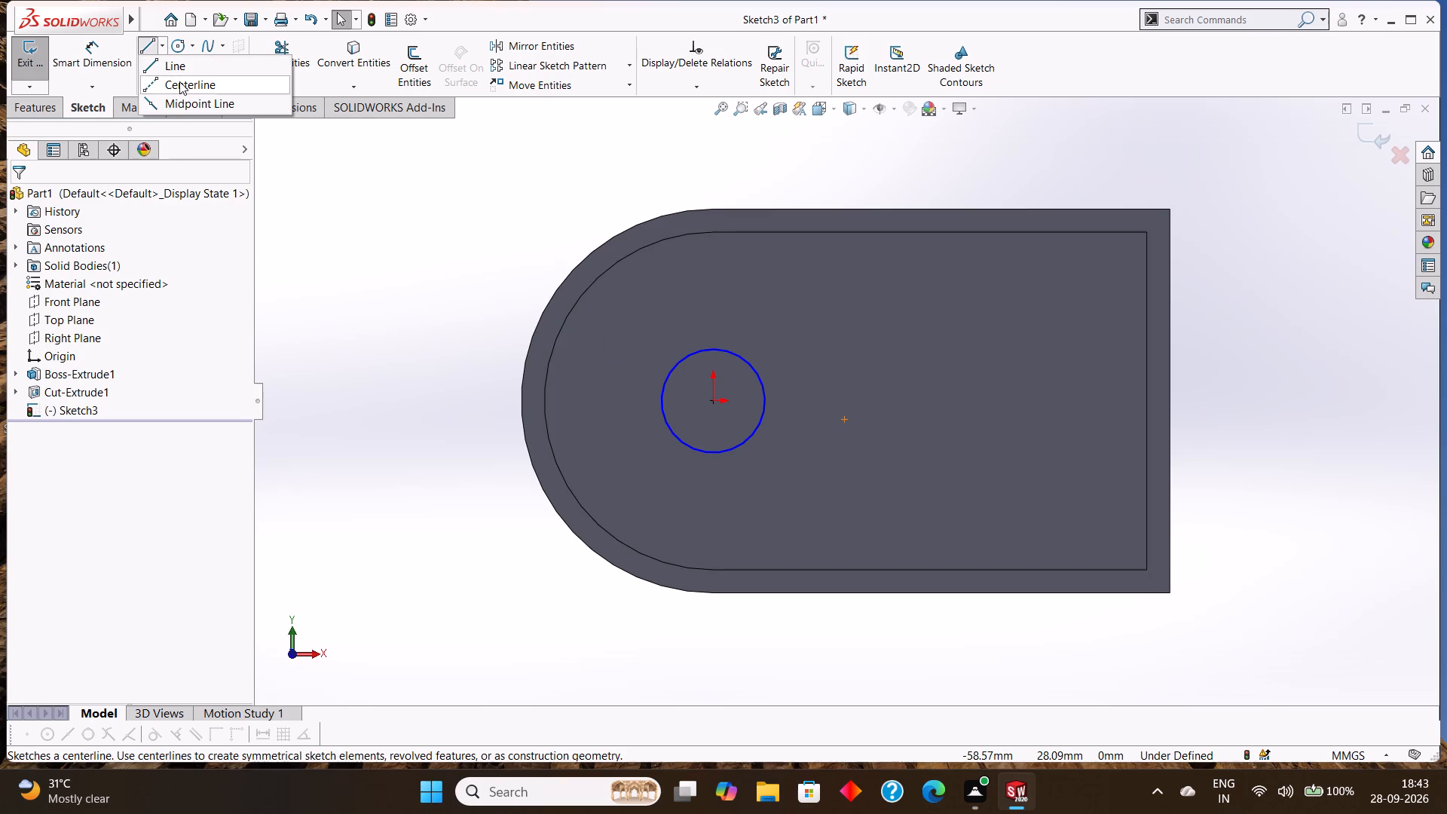
{"action": "left_click", "coordinate": [179, 81]}
{"action": "left_click", "coordinate": [713, 400]}
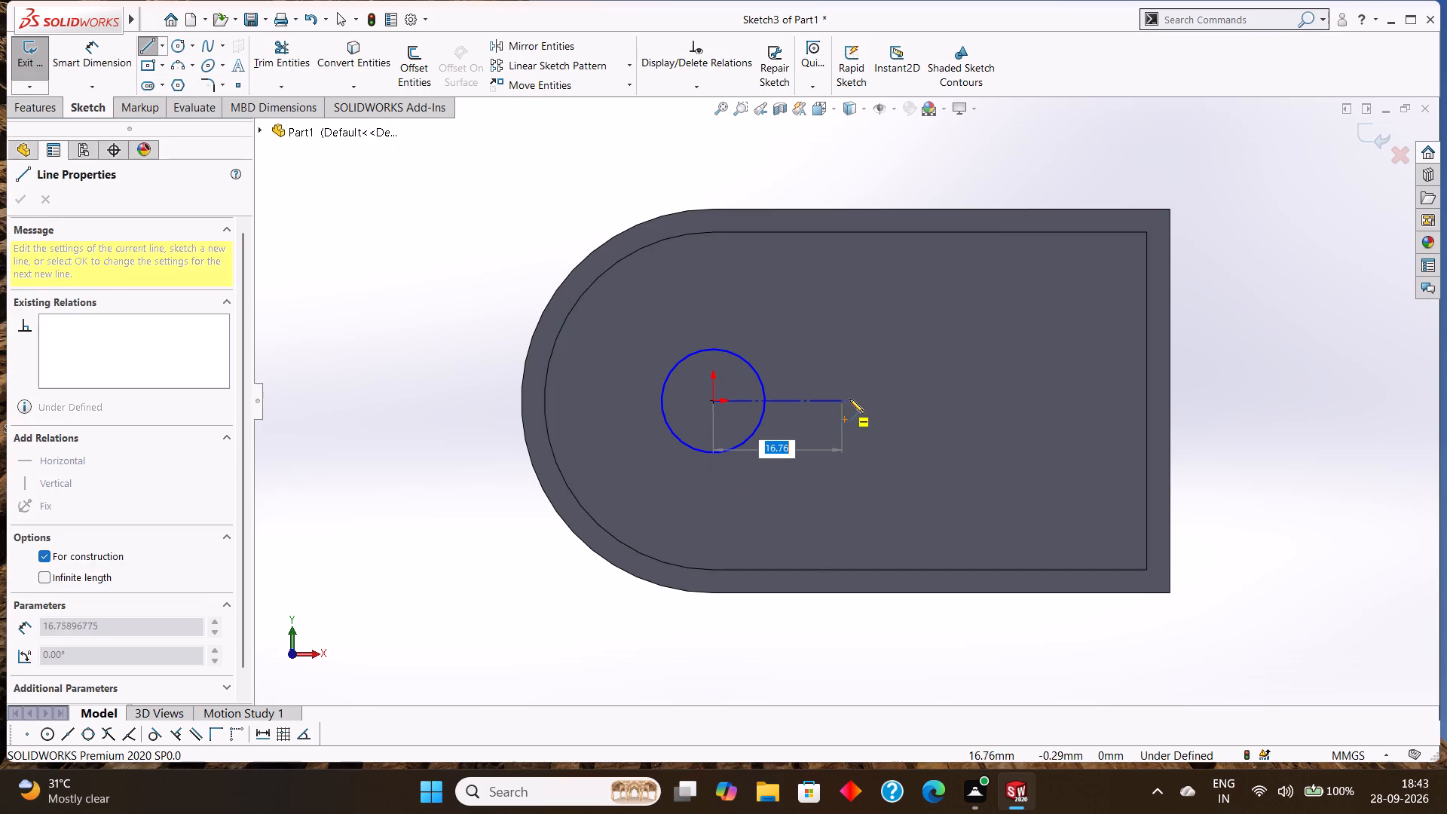
{"action": "type", "text": "22"}
{"action": "key", "text": "Return"}
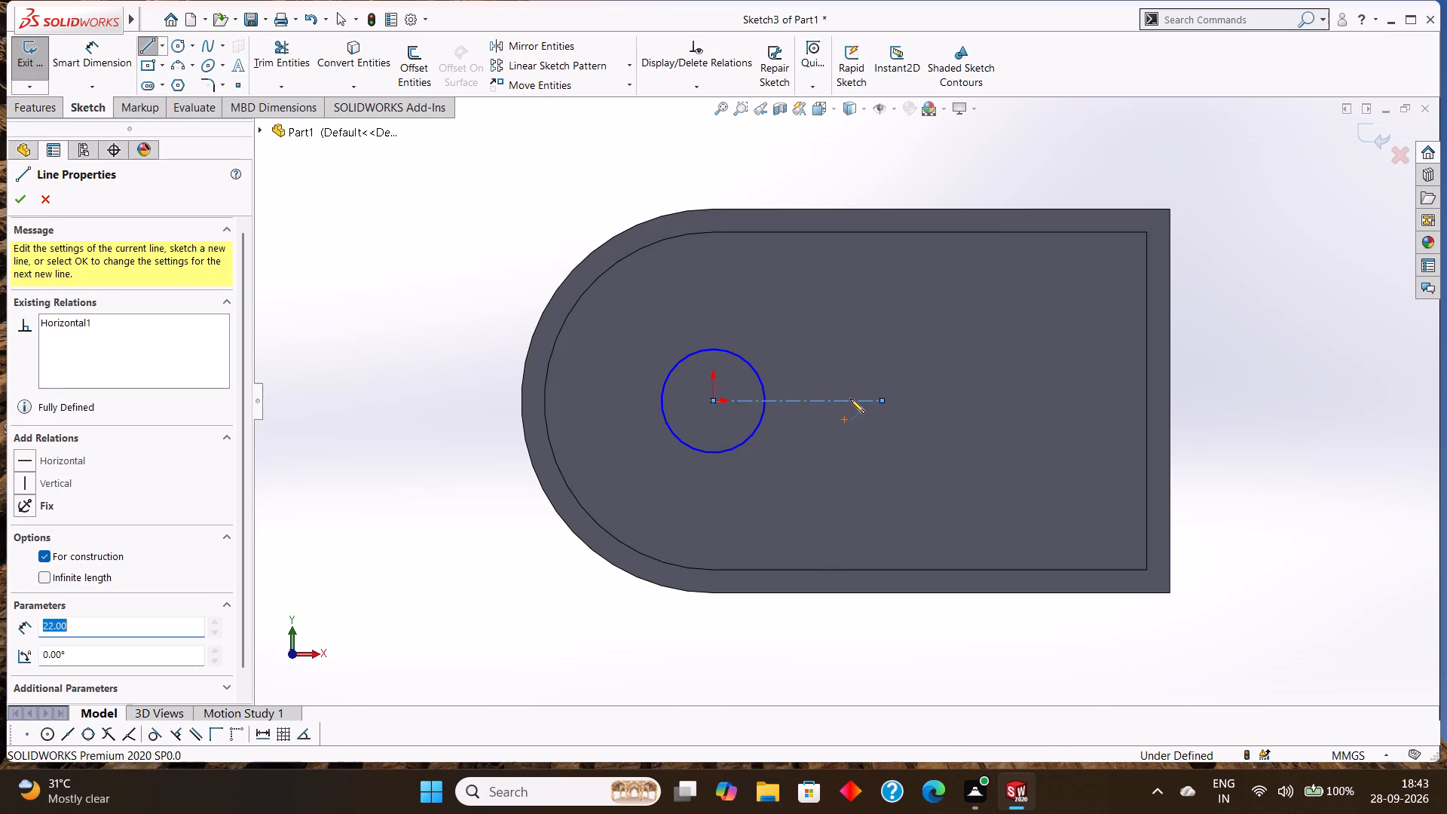
{"action": "right_click", "coordinate": [925, 319]}
{"action": "left_click", "coordinate": [969, 335]}
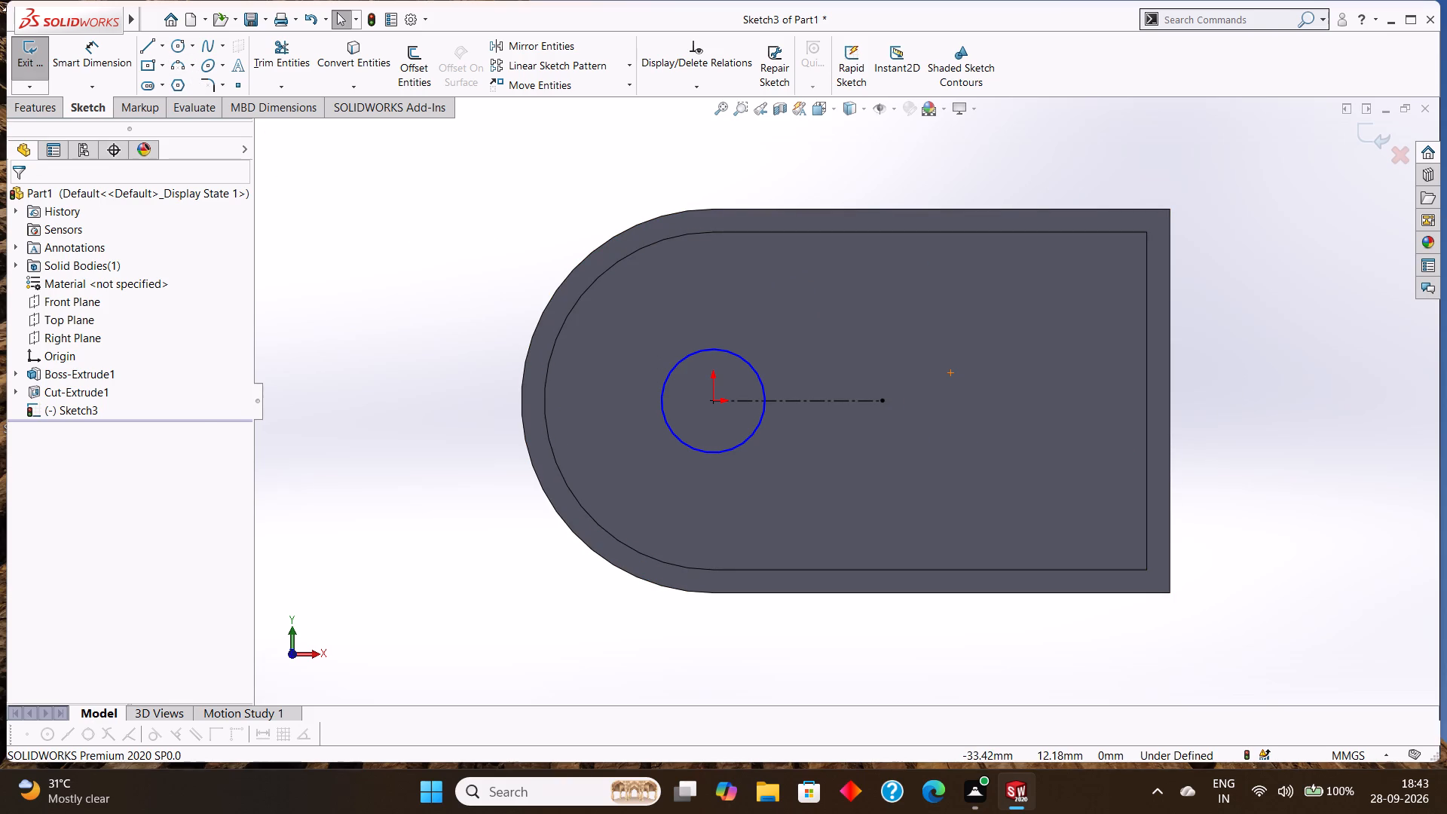
Sketch a 3 mm radius circle on each long pocket edge, centred in vertical alignment with the centerline's free end.
{"action": "left_click", "coordinate": [173, 46]}
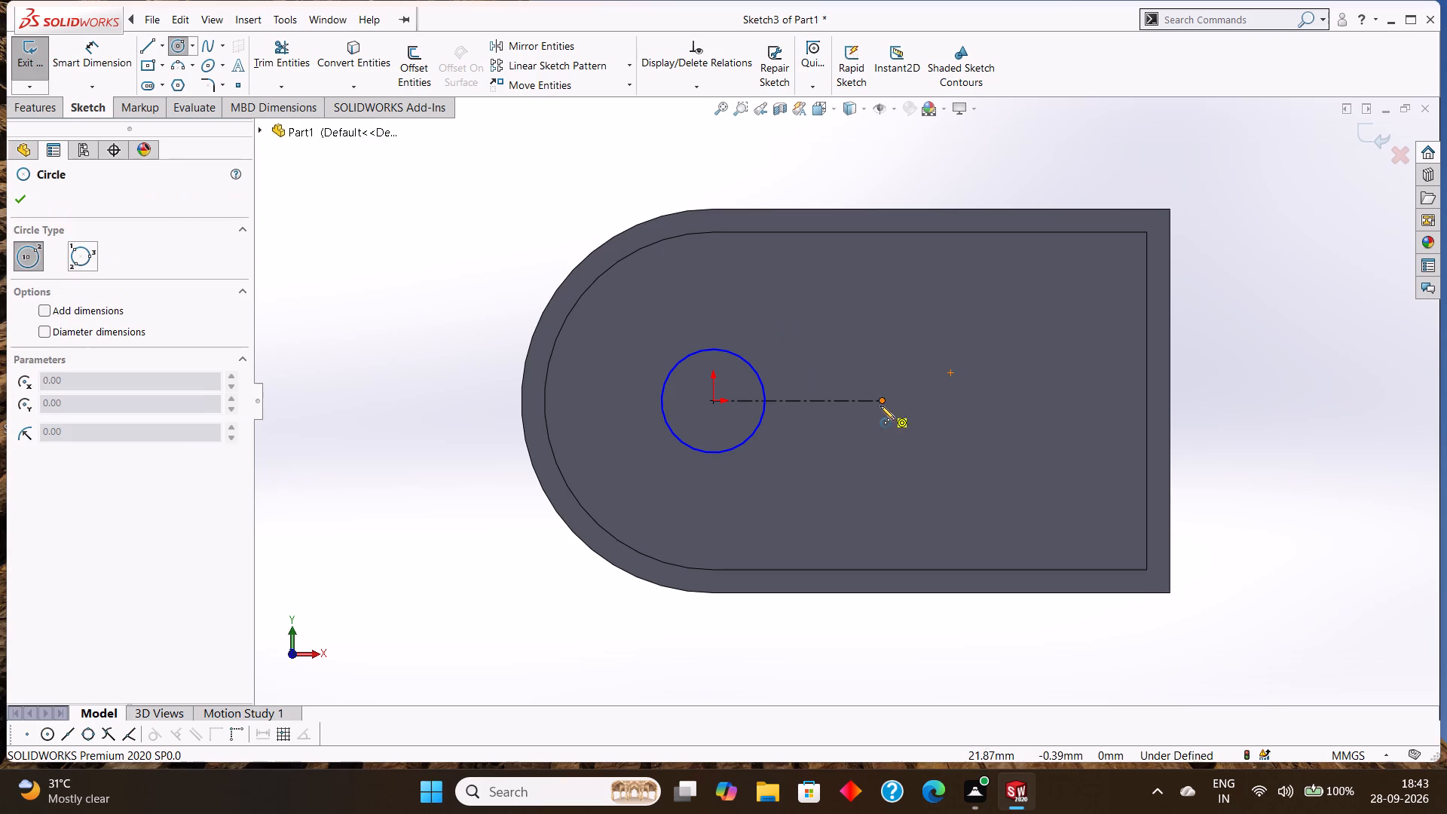
{"action": "left_click", "coordinate": [880, 230]}
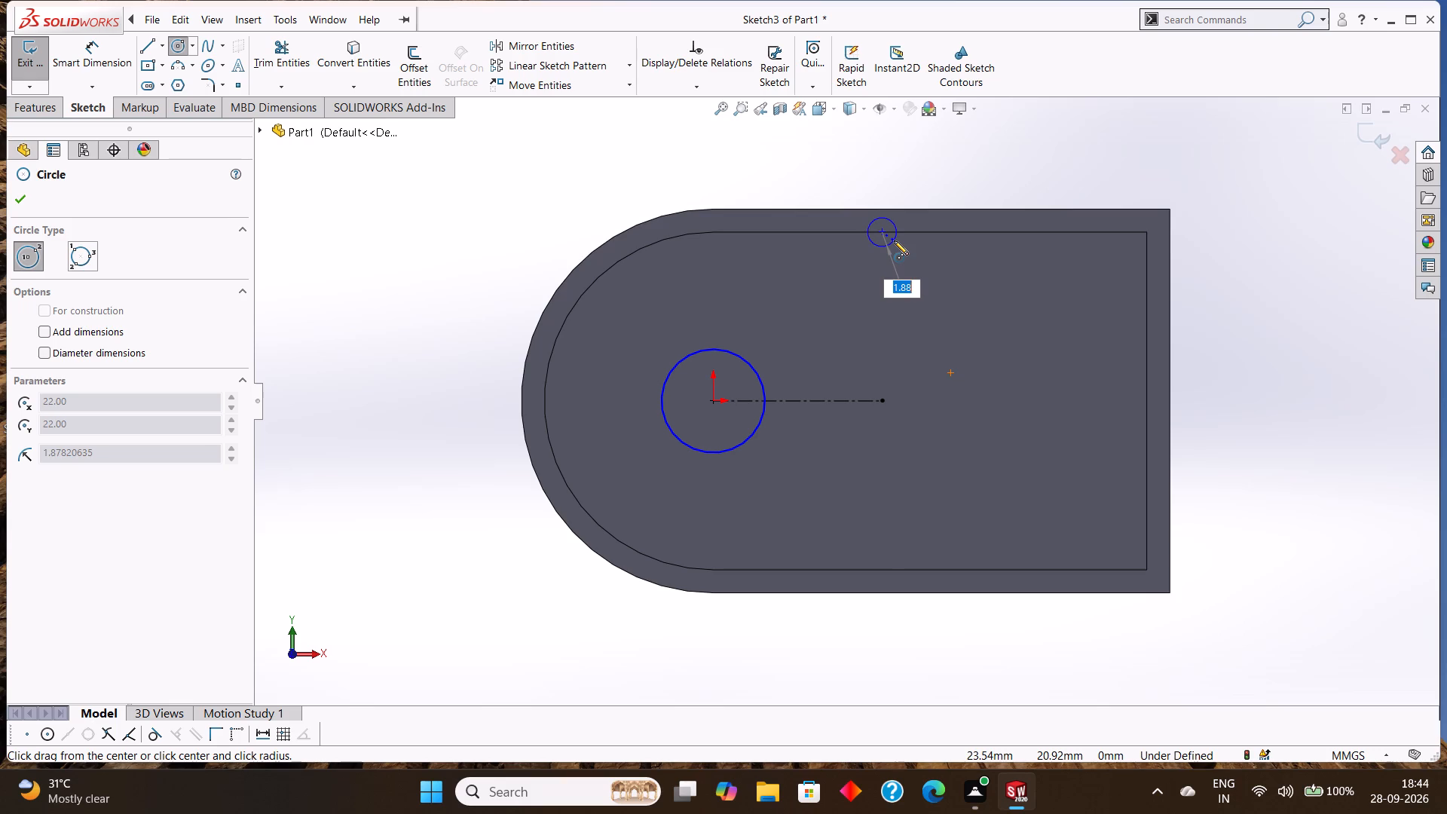
{"action": "key", "text": "3"}
{"action": "key", "text": "Return"}
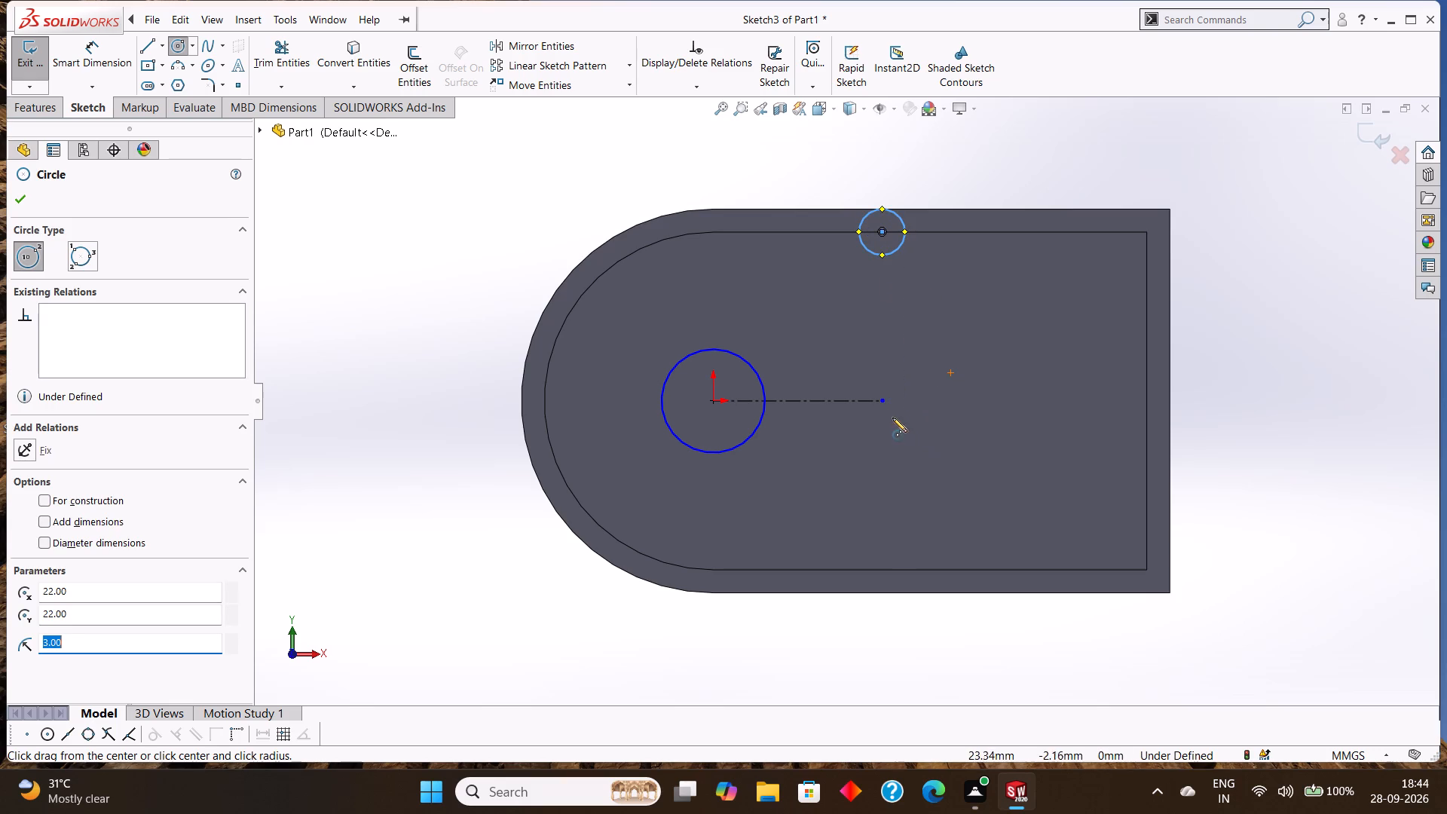
{"action": "left_click", "coordinate": [882, 569]}
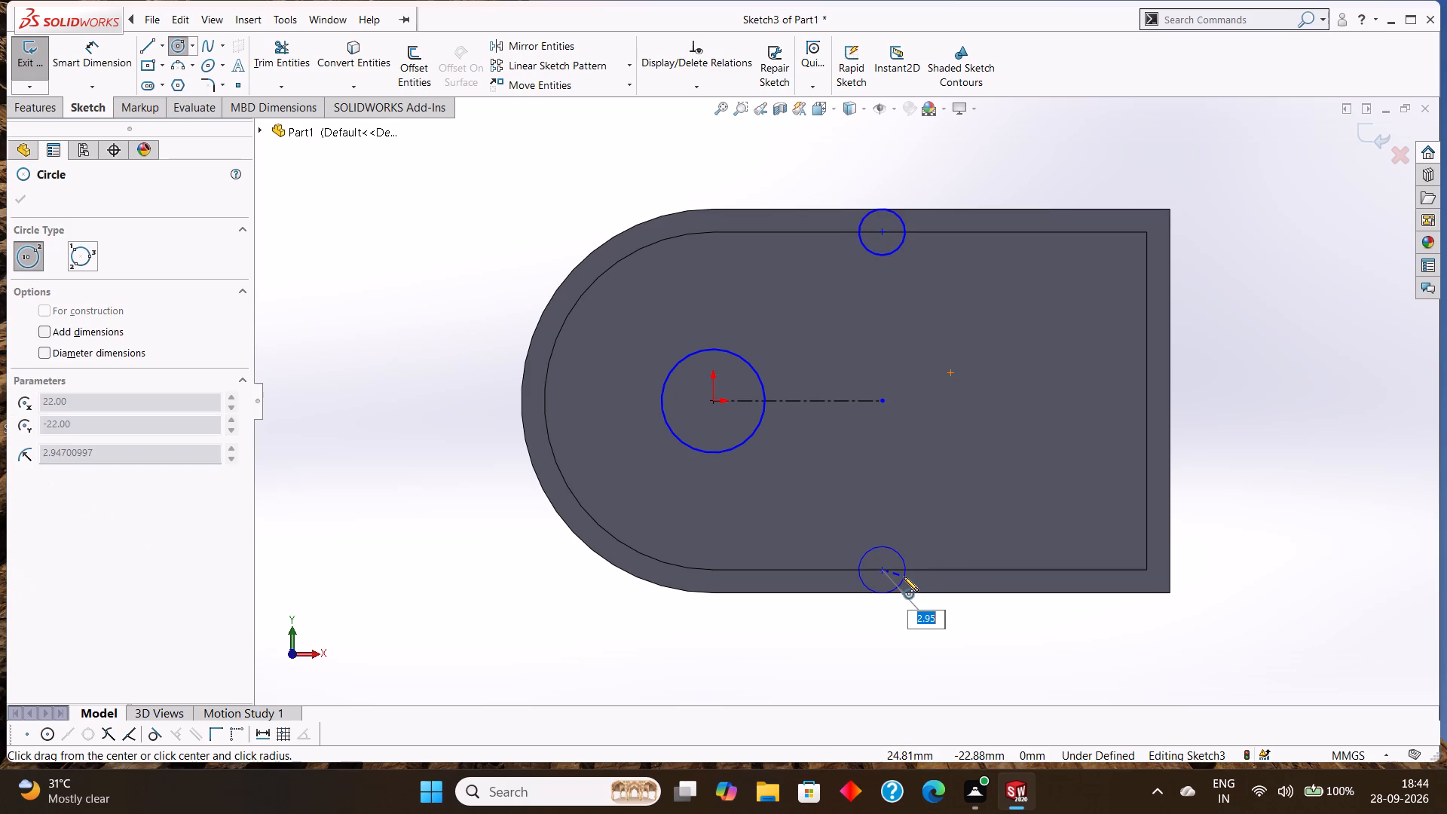
{"action": "key", "text": "3"}
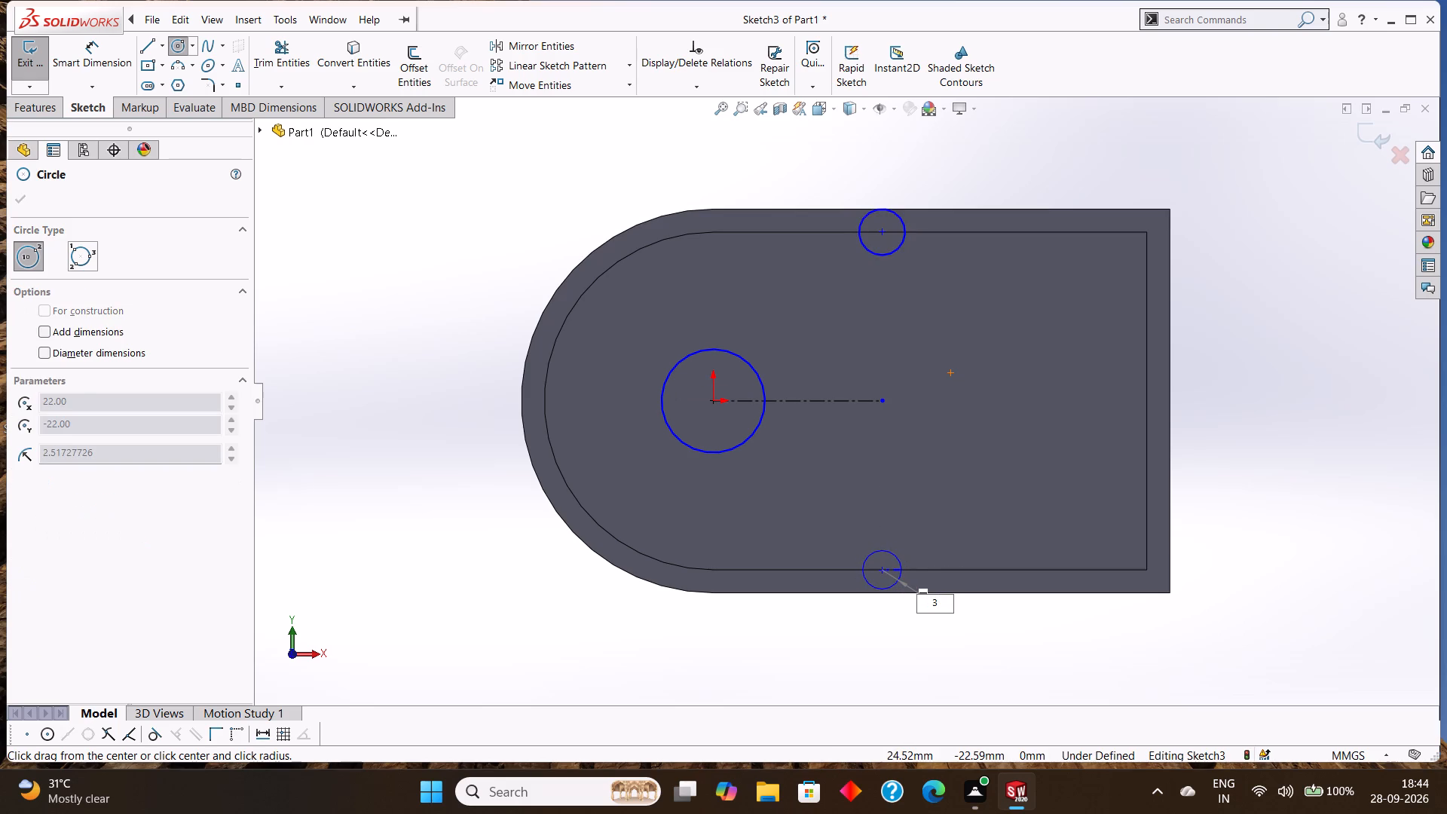
{"action": "key", "text": "Return"}
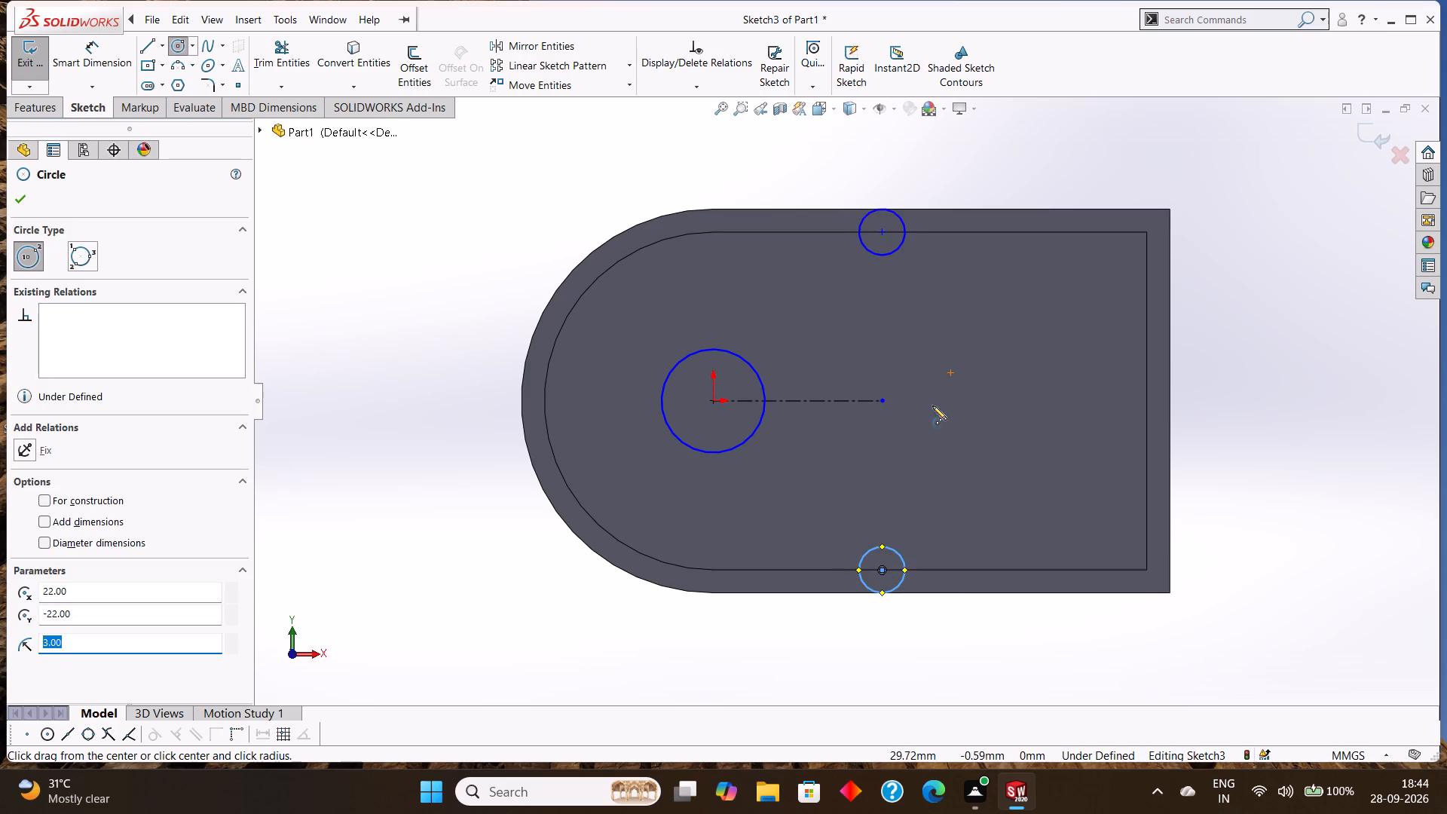
Sketch 3 mm radius circles centred on the midpoints of the pocket's short end edge and arc edge.
{"action": "left_click", "coordinate": [1150, 404]}
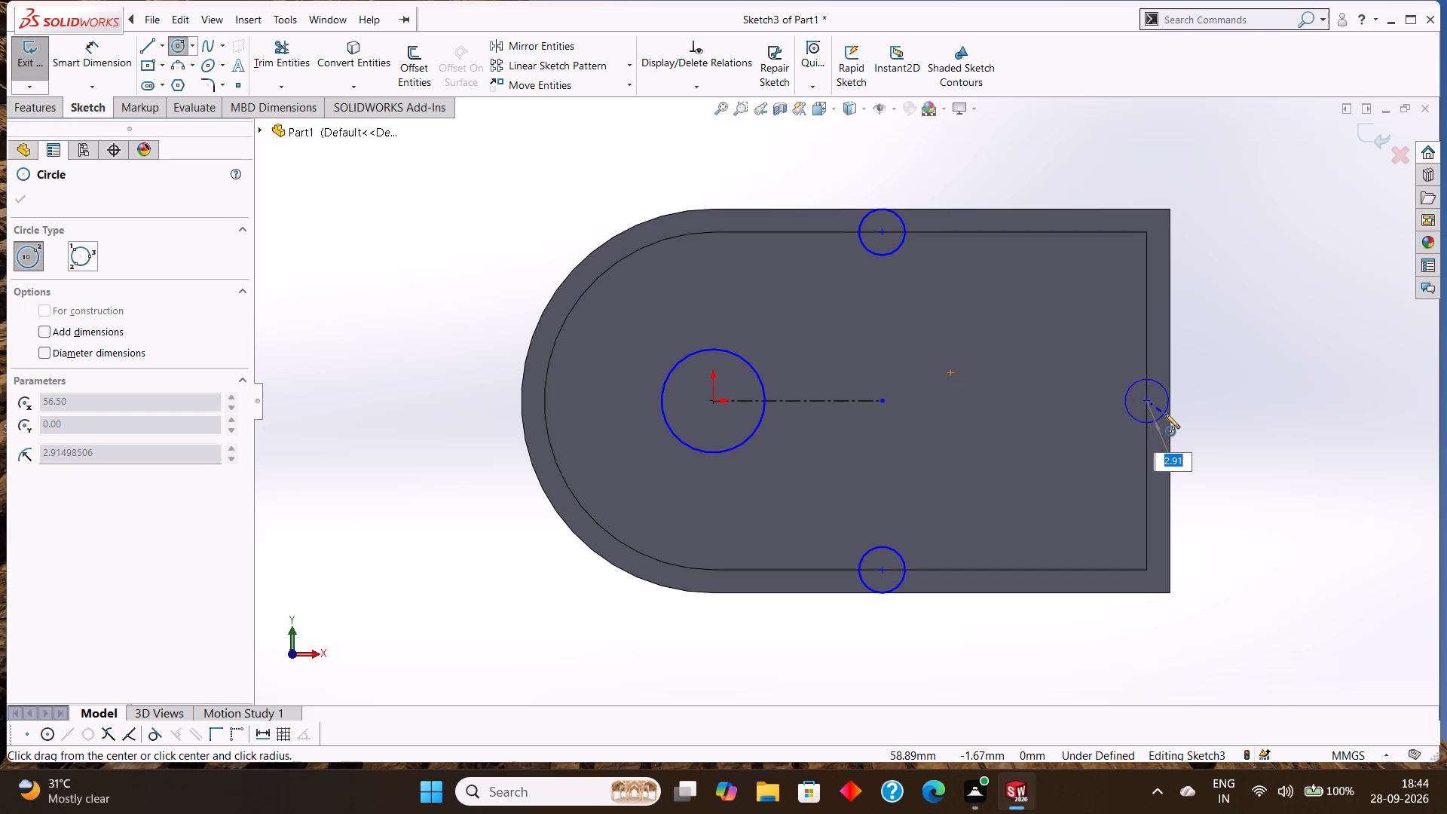
{"action": "key", "text": "3"}
{"action": "key", "text": "Return"}
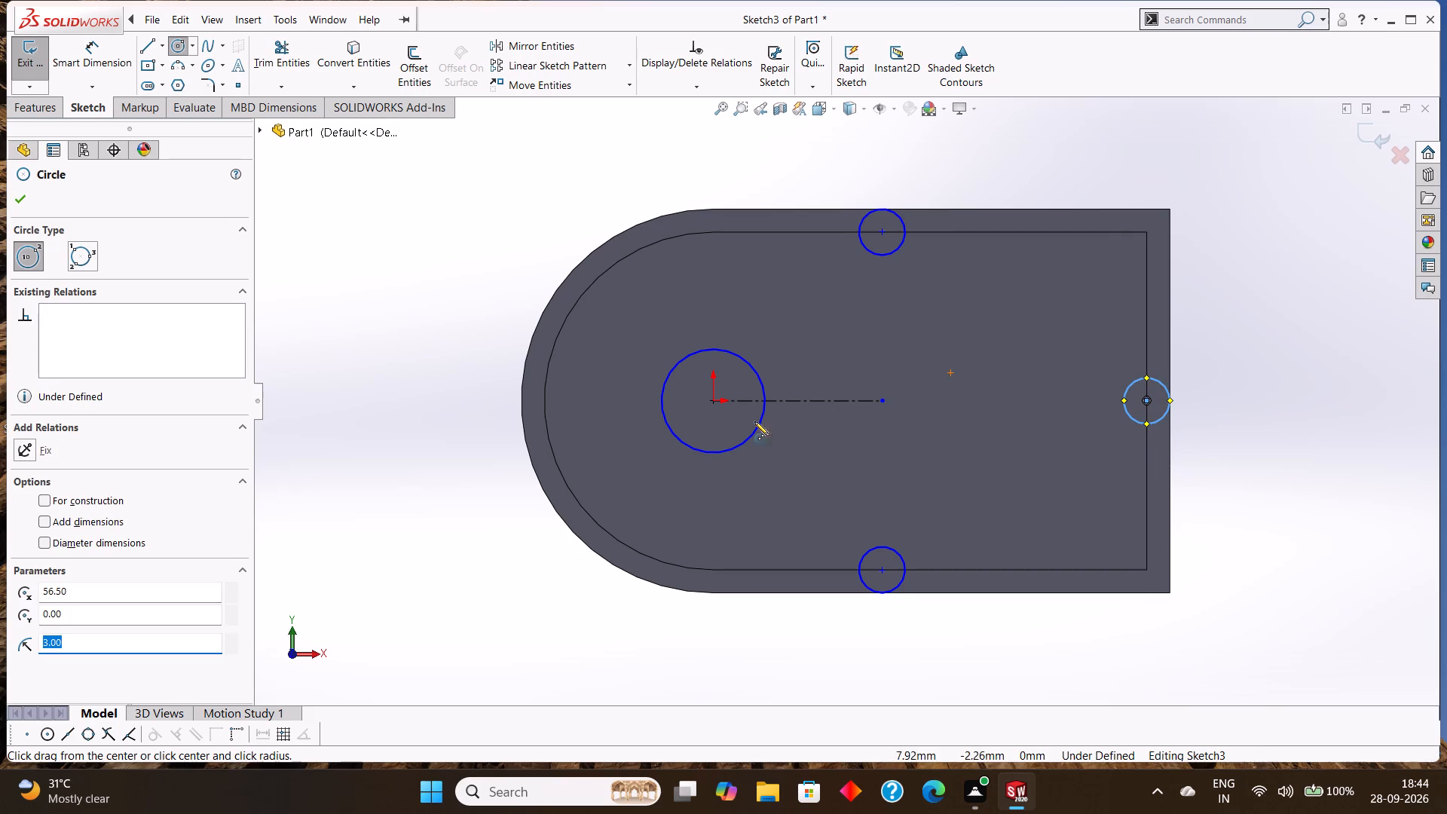
{"action": "left_click", "coordinate": [543, 400]}
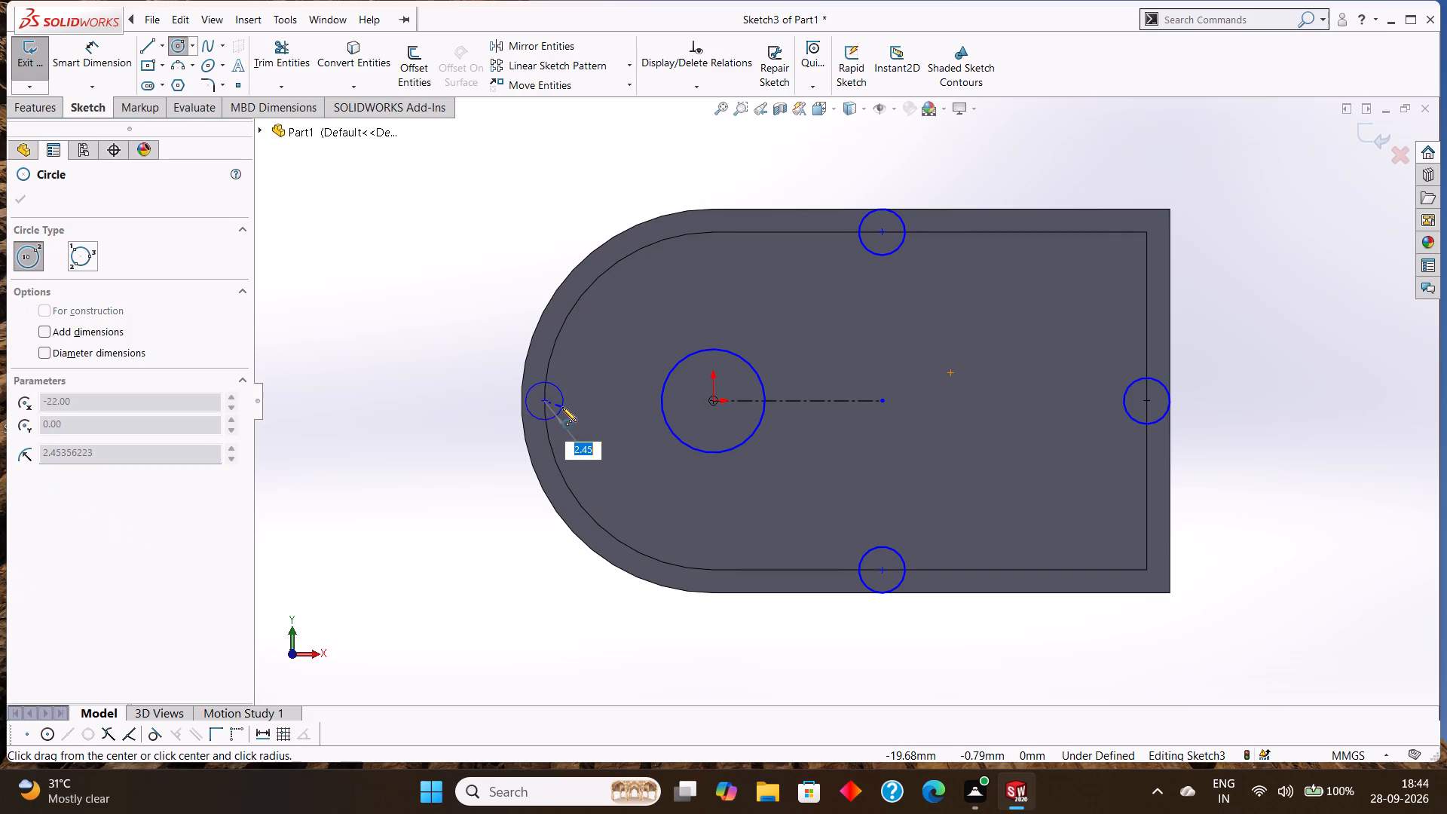
{"action": "key", "text": "3"}
{"action": "key", "text": "Return"}
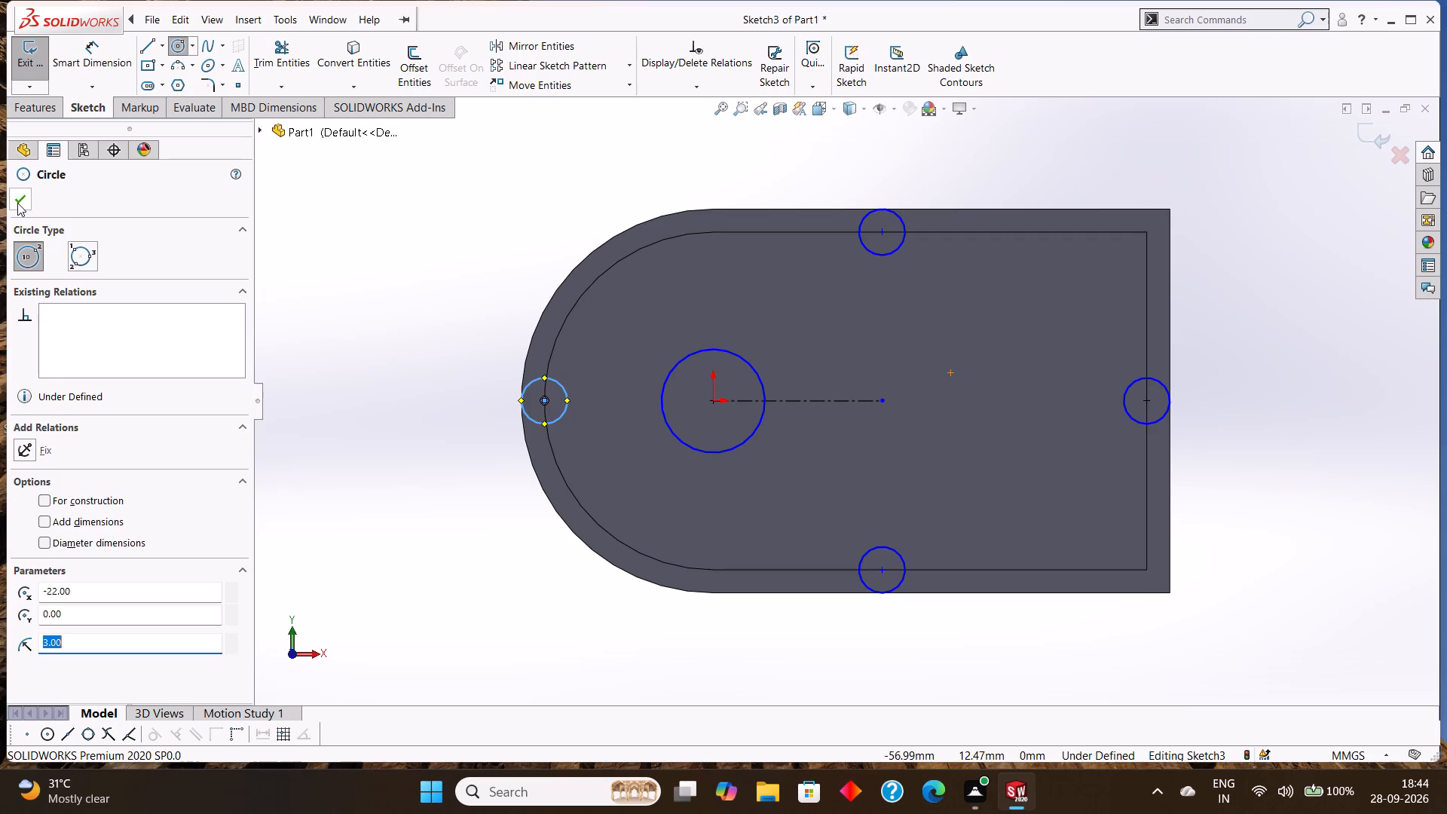
{"action": "left_click", "coordinate": [17, 203]}
Dimension the circle on the pocket's upper long edge with a 6 mm diameter.
{"action": "left_click", "coordinate": [102, 66]}
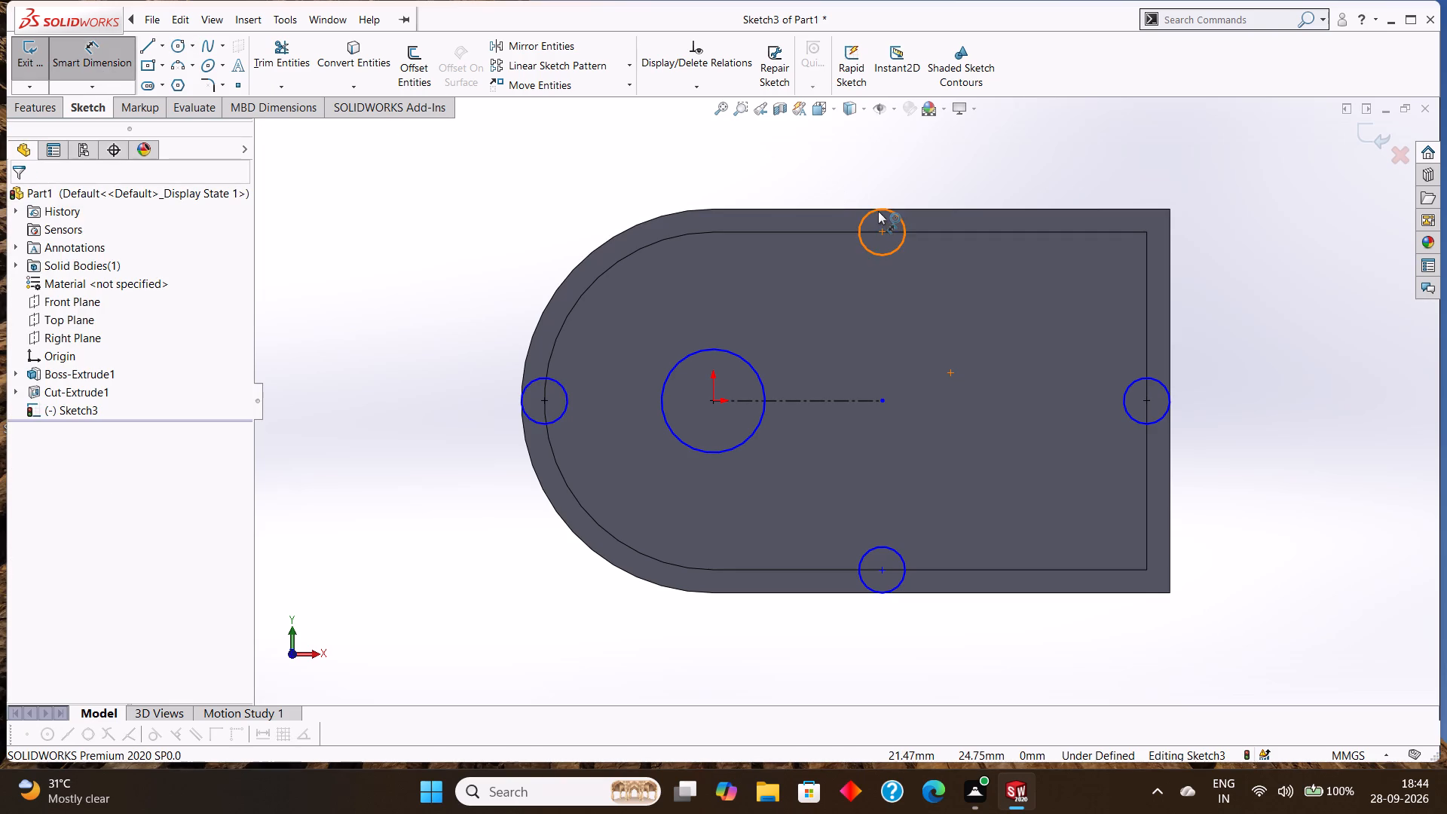
{"action": "left_click", "coordinate": [878, 211]}
{"action": "left_click", "coordinate": [870, 176]}
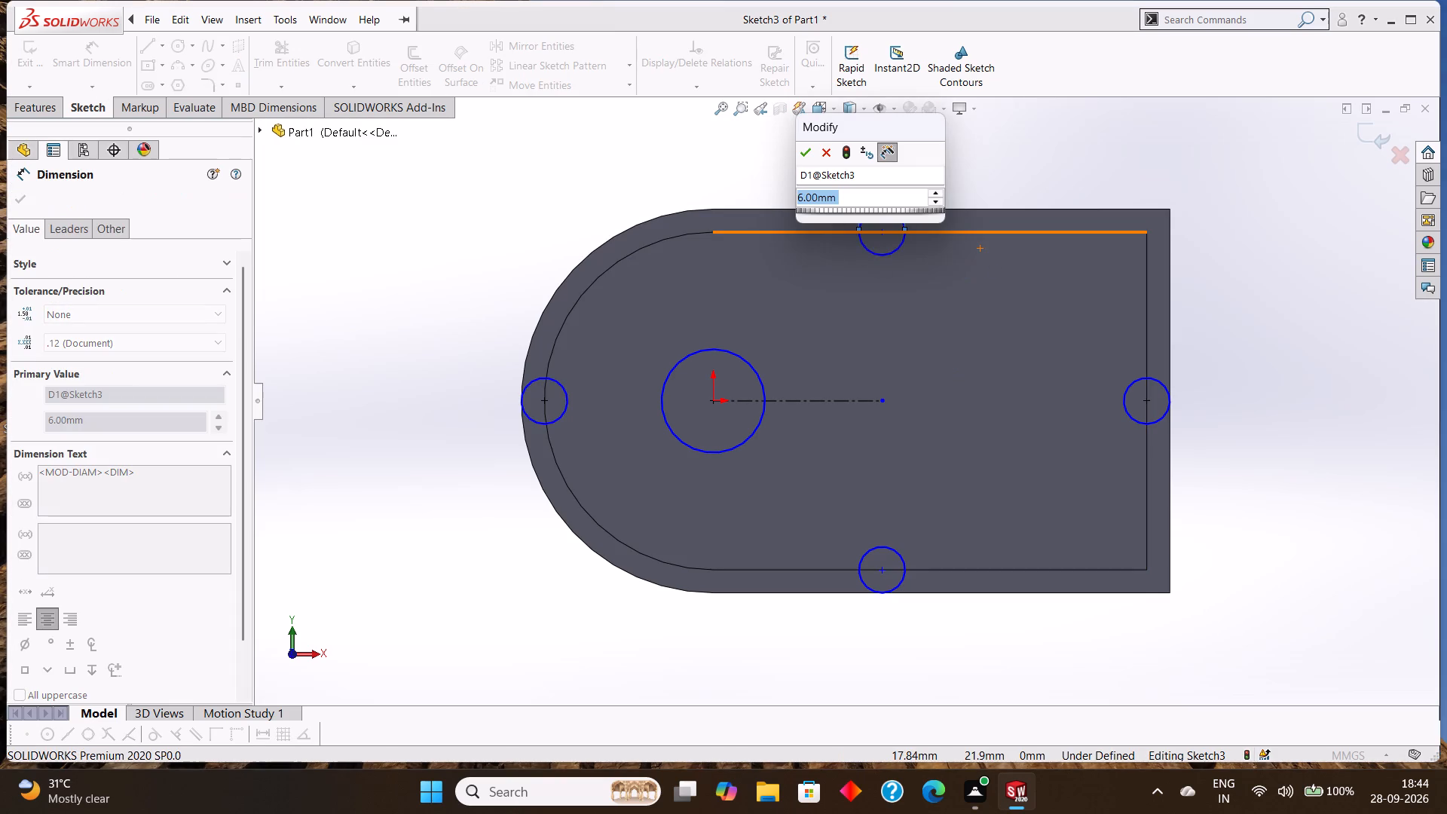
{"action": "left_click", "coordinate": [801, 154]}
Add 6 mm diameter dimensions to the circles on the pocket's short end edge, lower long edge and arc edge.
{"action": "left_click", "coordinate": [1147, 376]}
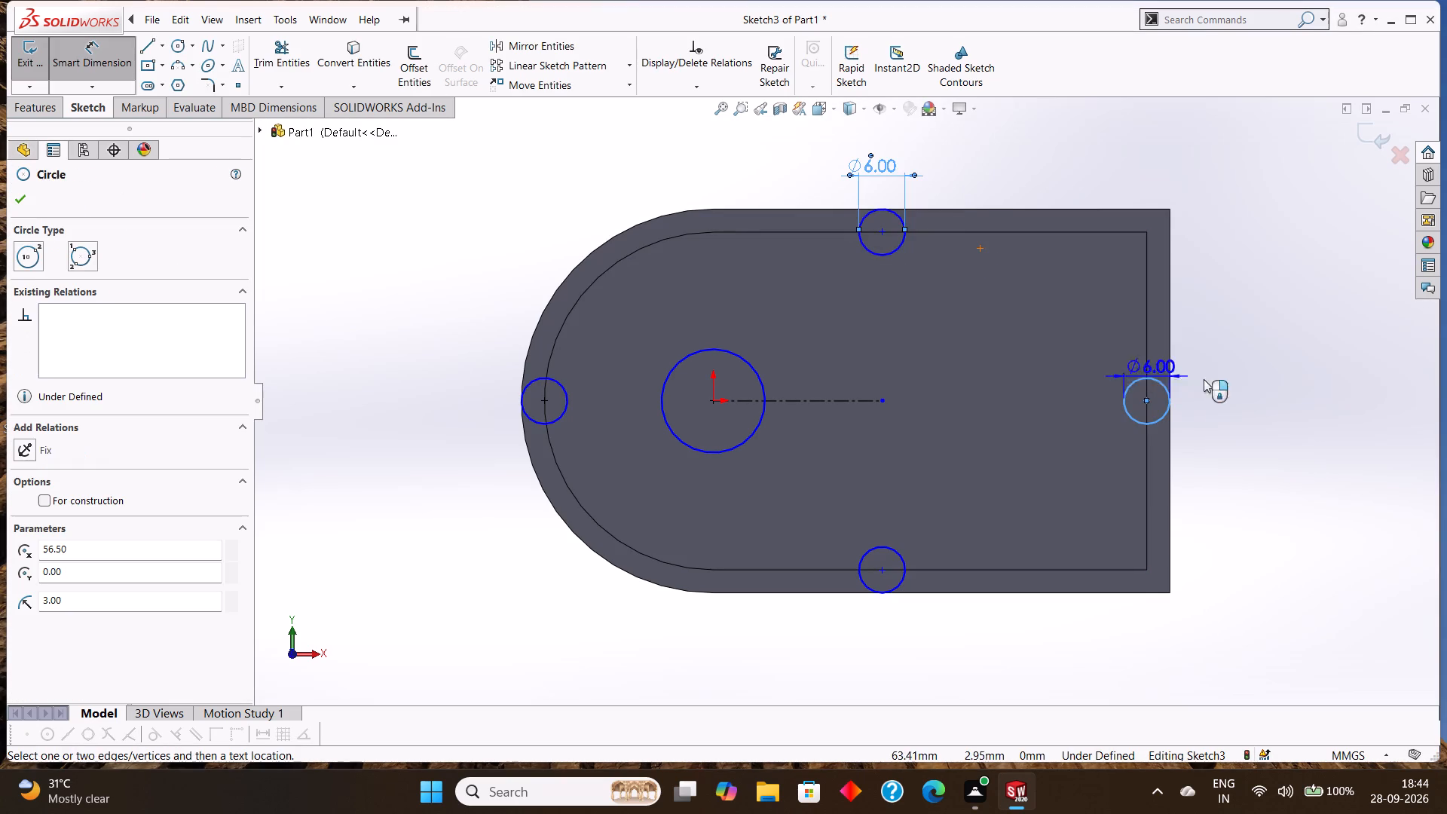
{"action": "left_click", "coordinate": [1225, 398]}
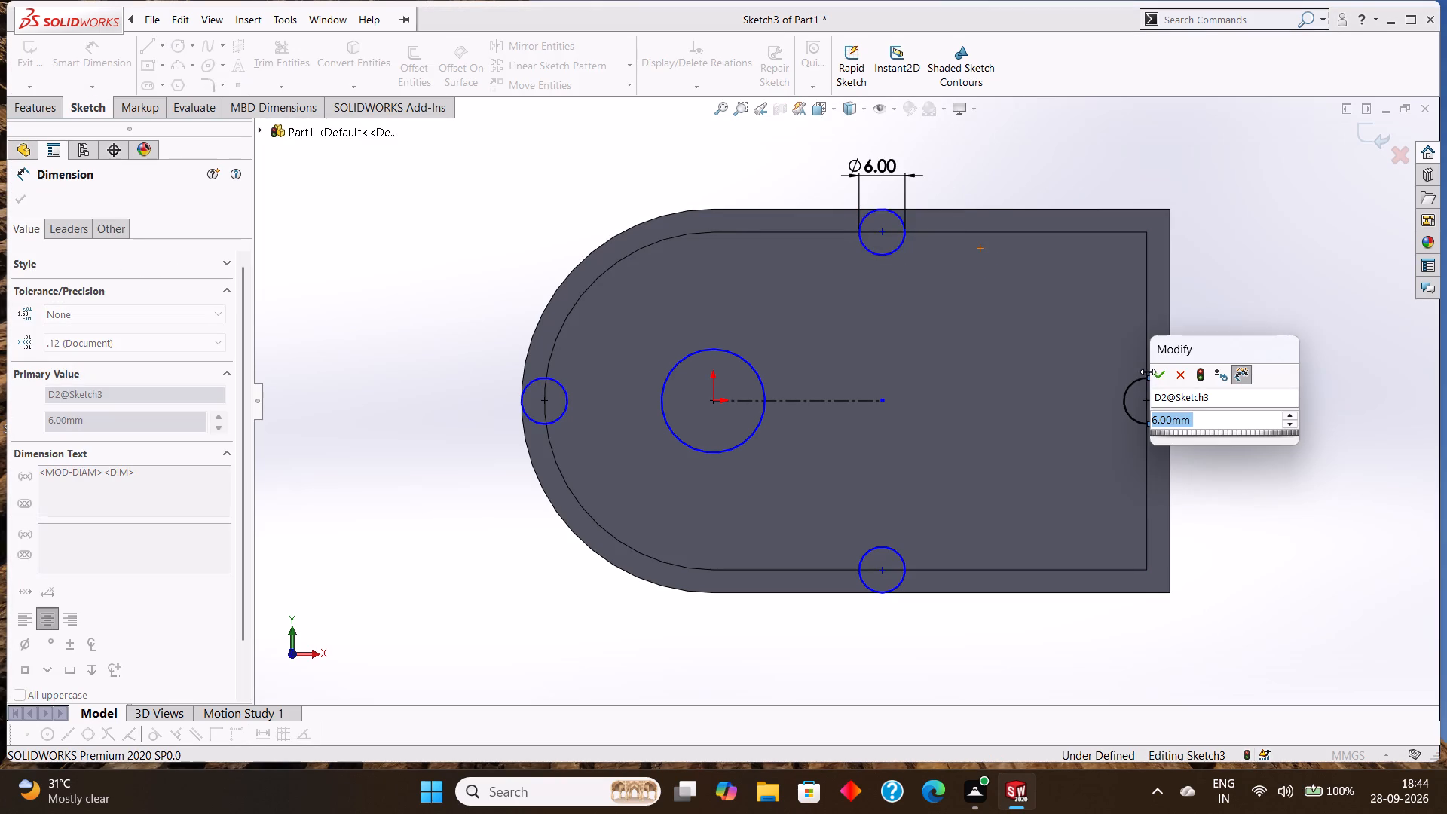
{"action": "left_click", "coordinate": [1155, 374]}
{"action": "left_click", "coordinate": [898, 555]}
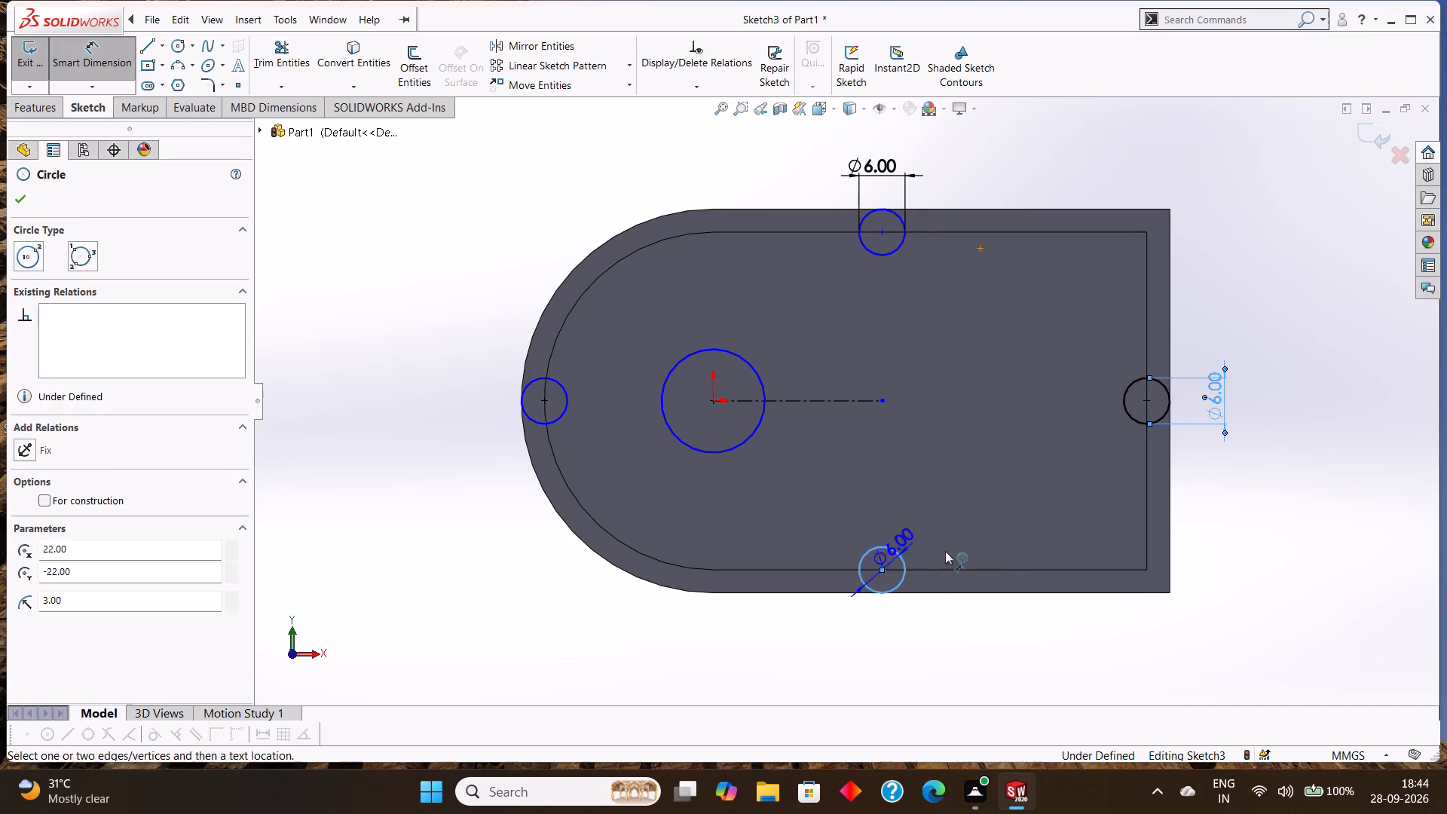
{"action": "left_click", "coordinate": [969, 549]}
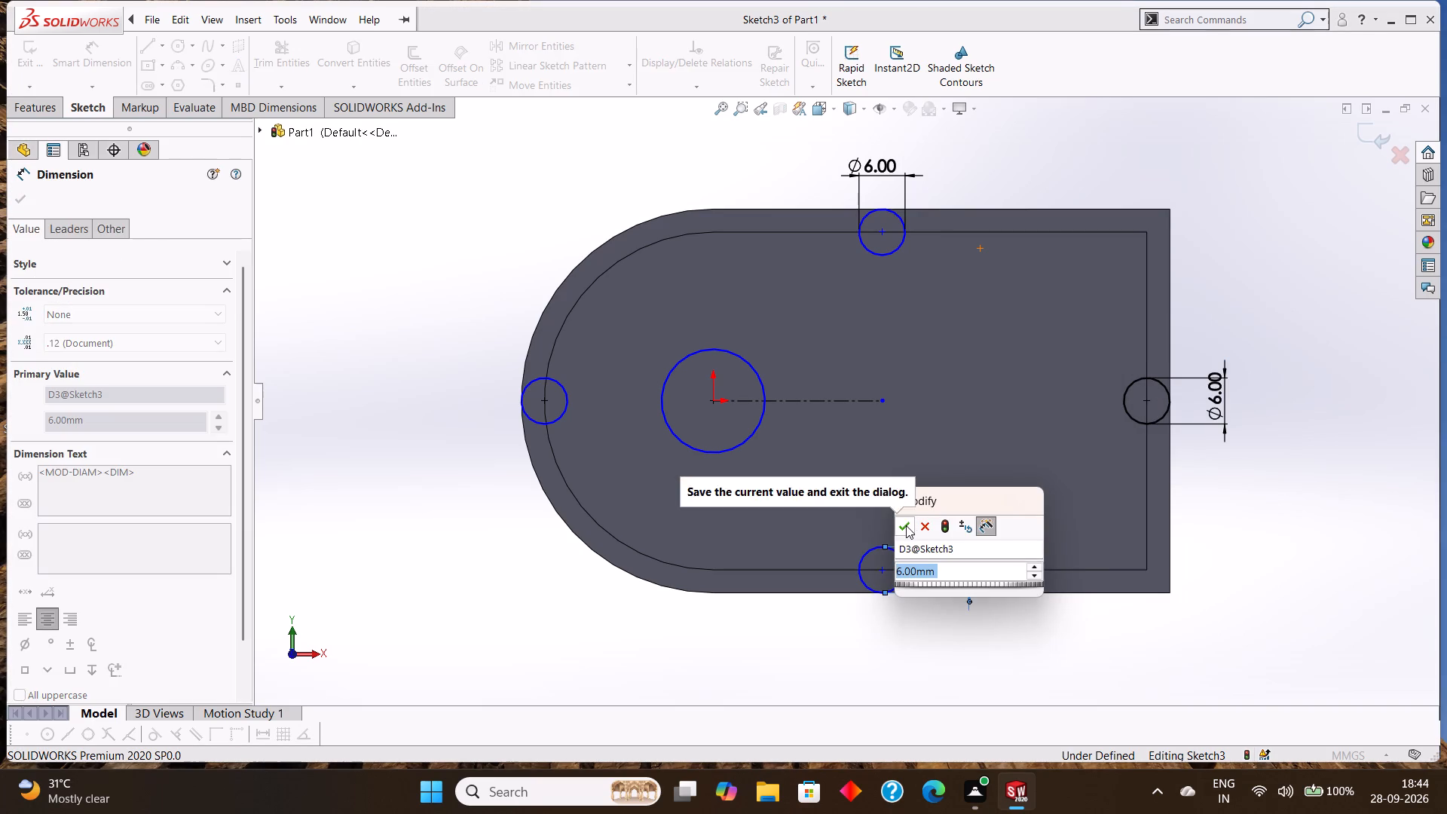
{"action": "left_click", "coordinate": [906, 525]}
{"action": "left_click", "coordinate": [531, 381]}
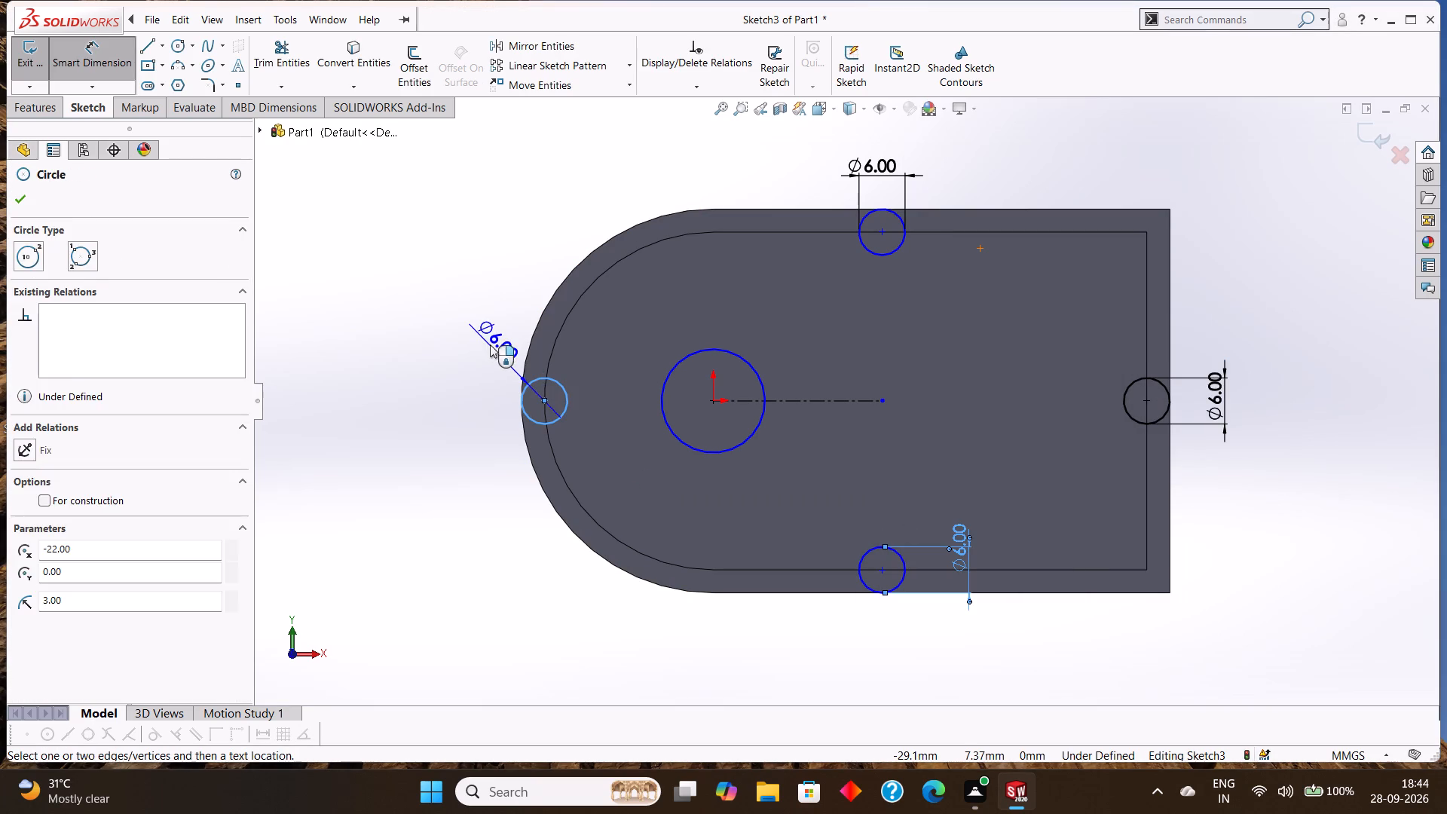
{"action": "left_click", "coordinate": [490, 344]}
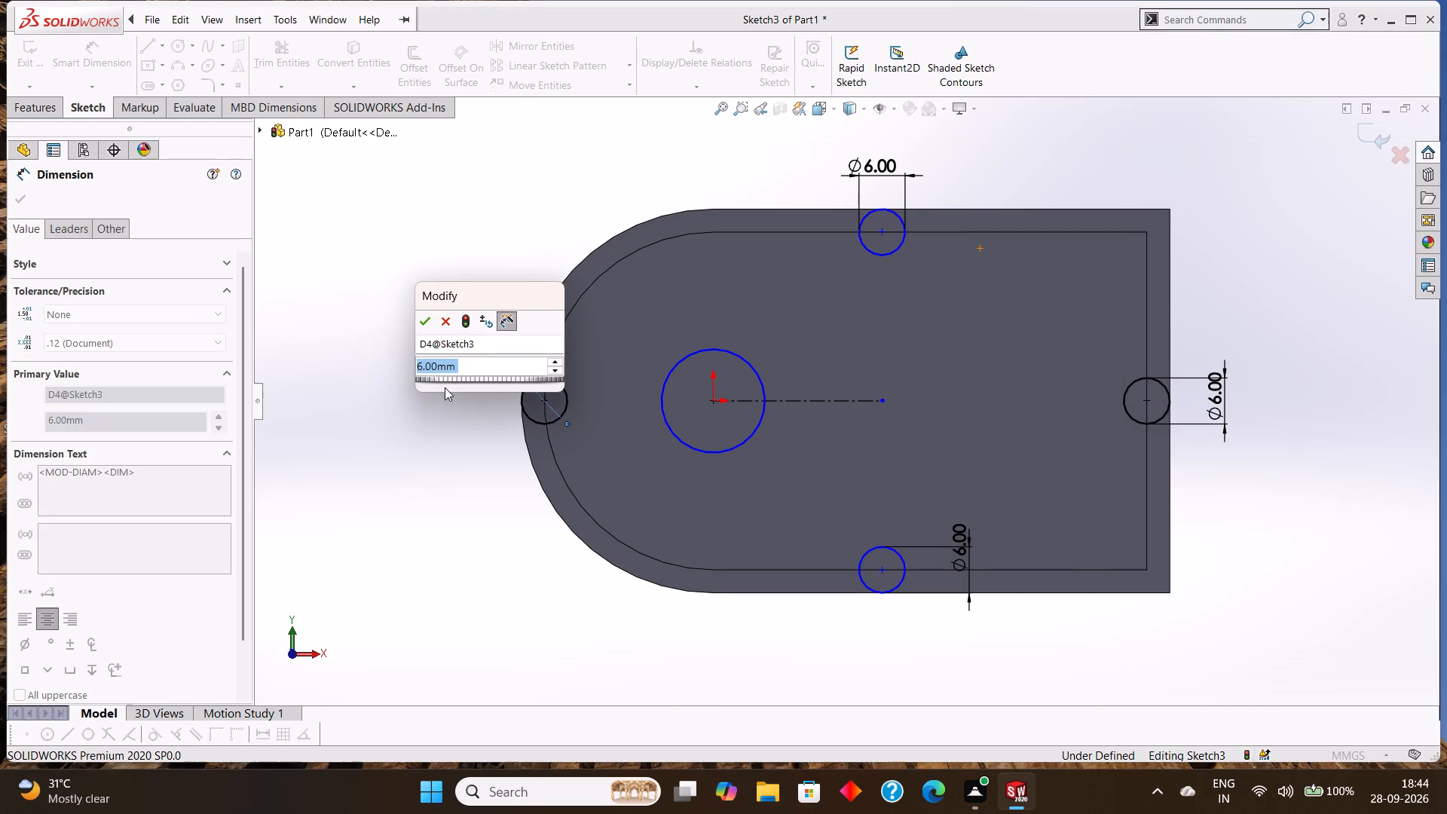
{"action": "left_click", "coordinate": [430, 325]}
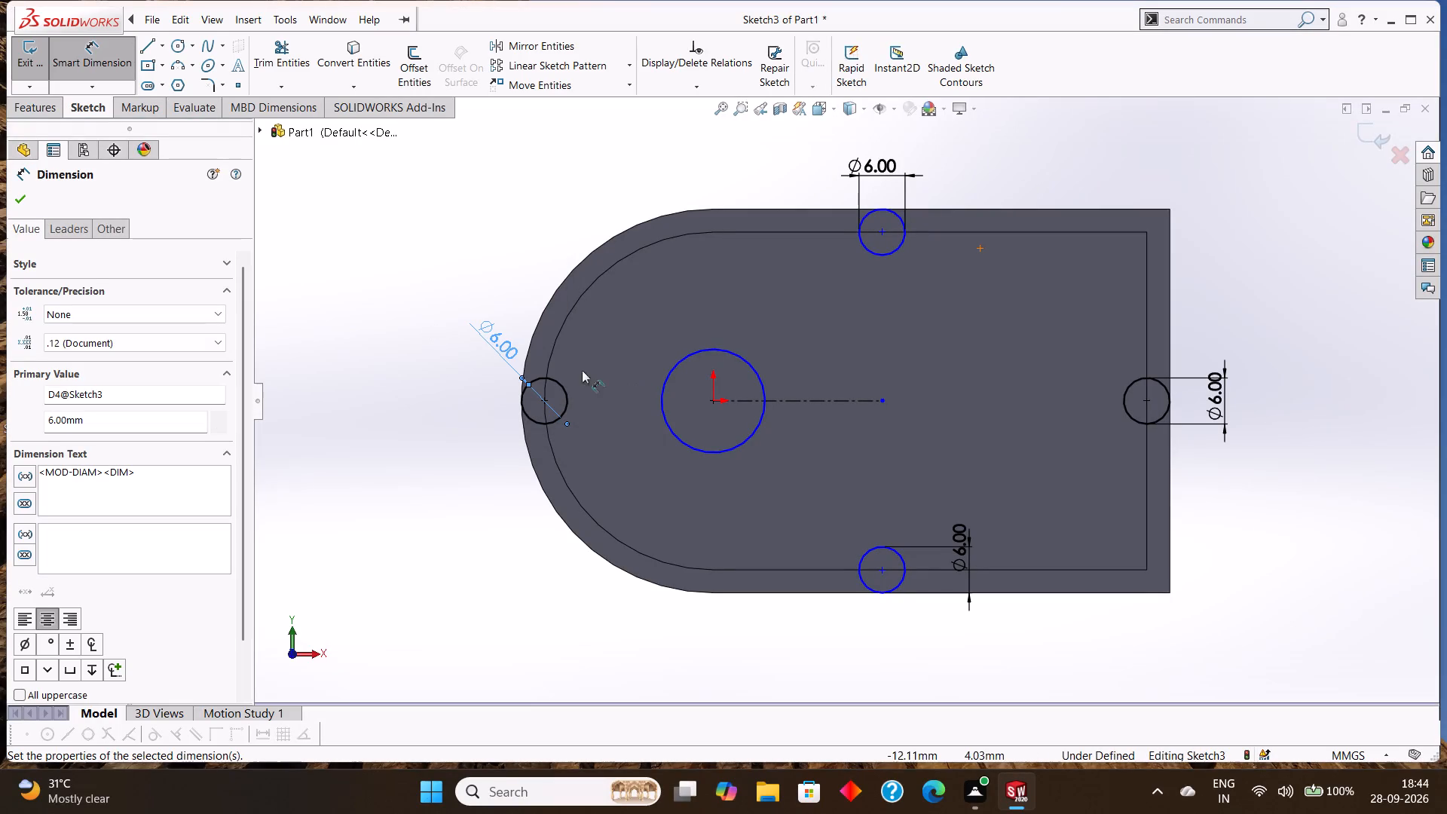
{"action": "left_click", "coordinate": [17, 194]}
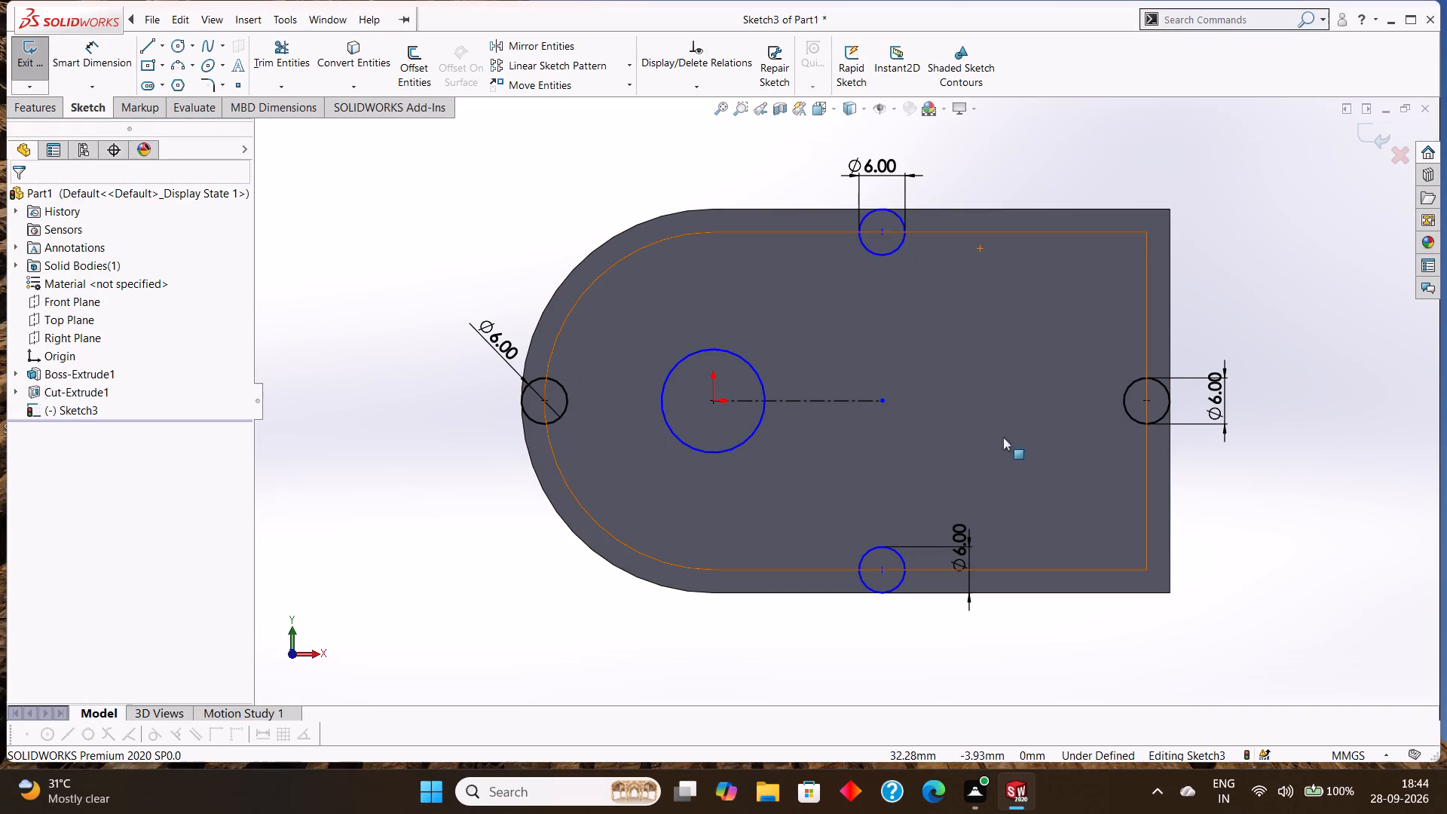
Examine from several angles how the sketched circles sit relative to the pocket floor and walls.
{"action": "middle_click_drag", "start_coordinate": [1279, 549], "coordinate": [1272, 372]}
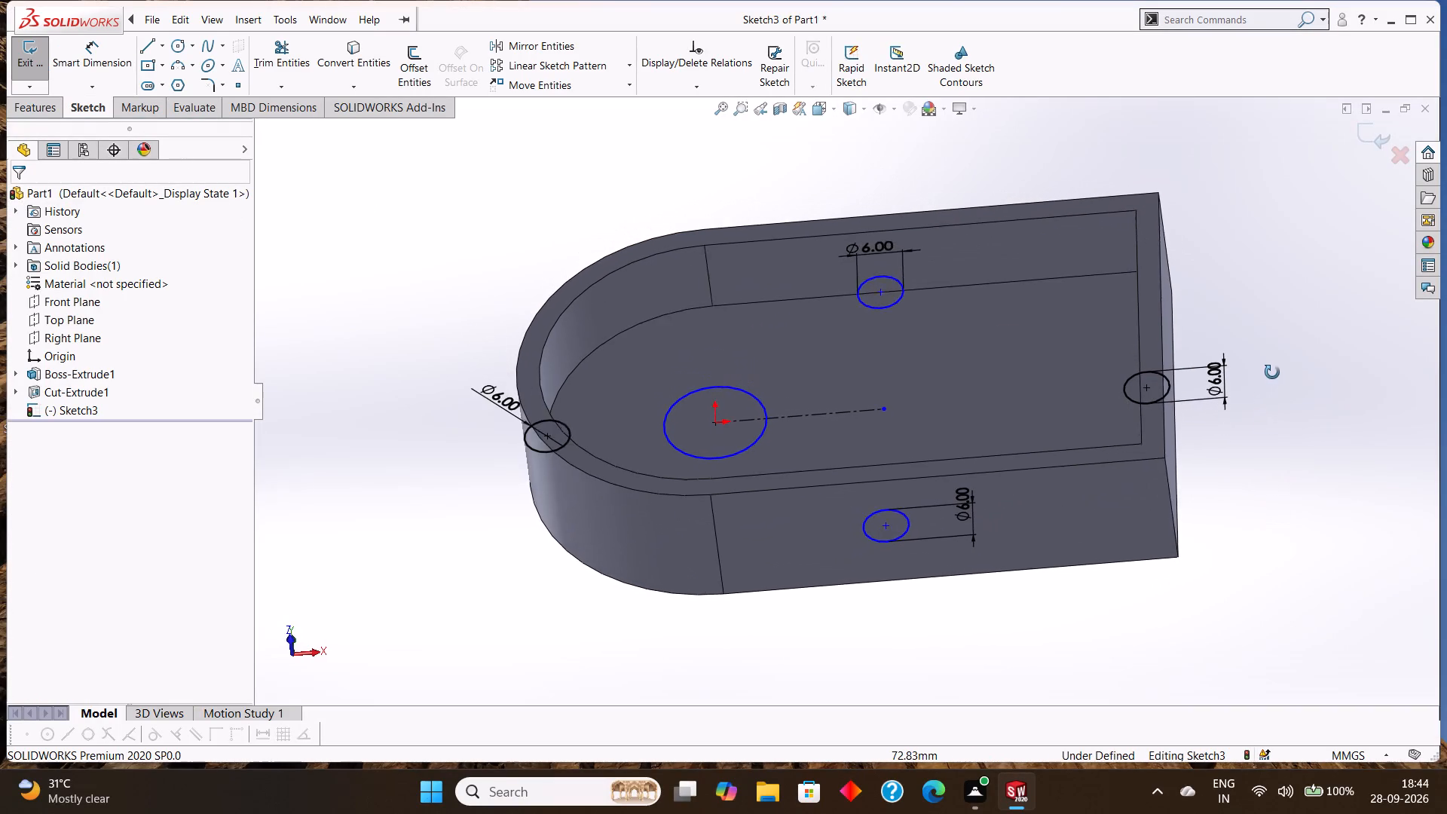
{"action": "middle_click_drag", "start_coordinate": [1272, 372], "coordinate": [1283, 386]}
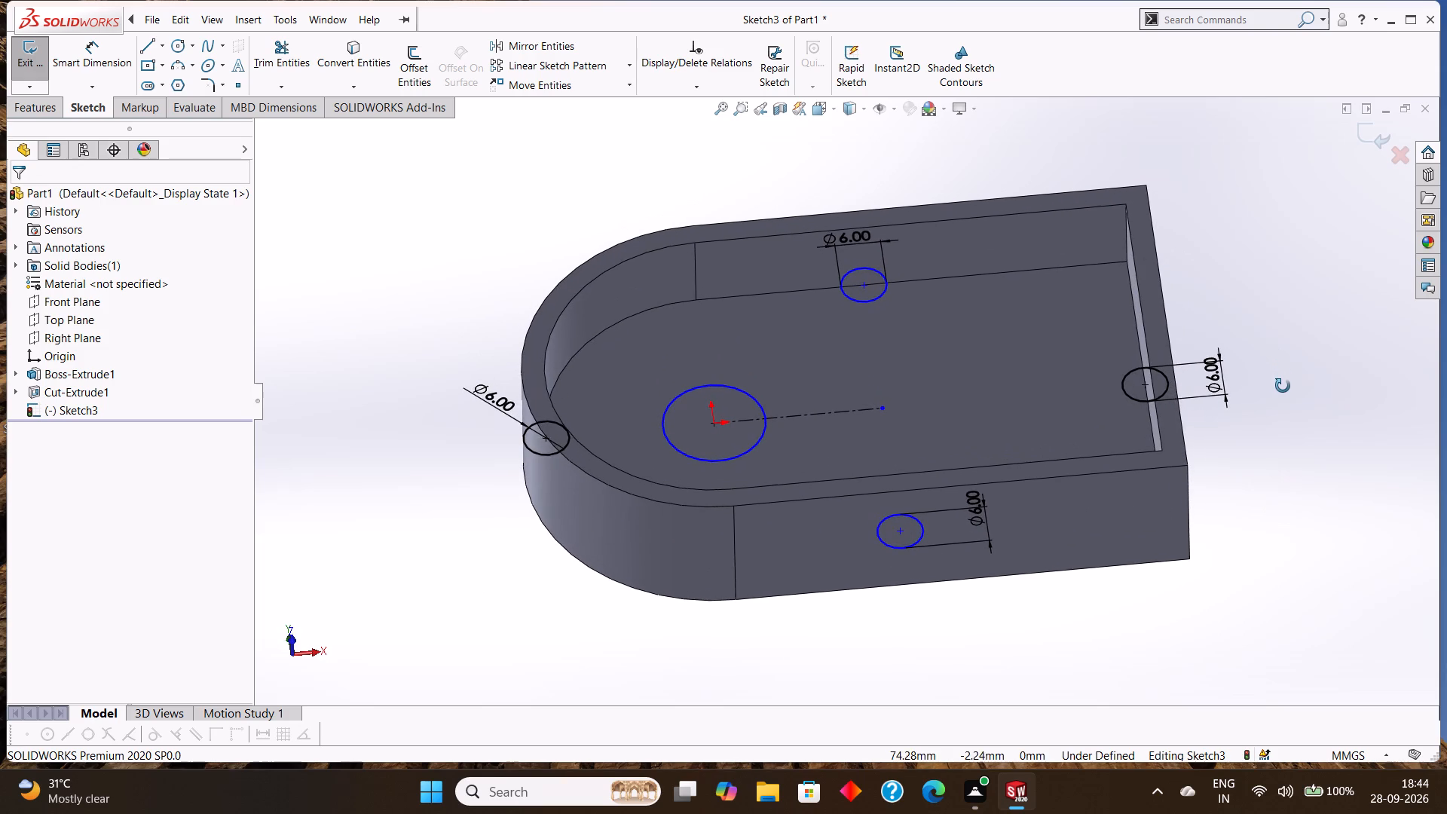
{"action": "middle_click_drag", "start_coordinate": [1283, 386], "coordinate": [1282, 476]}
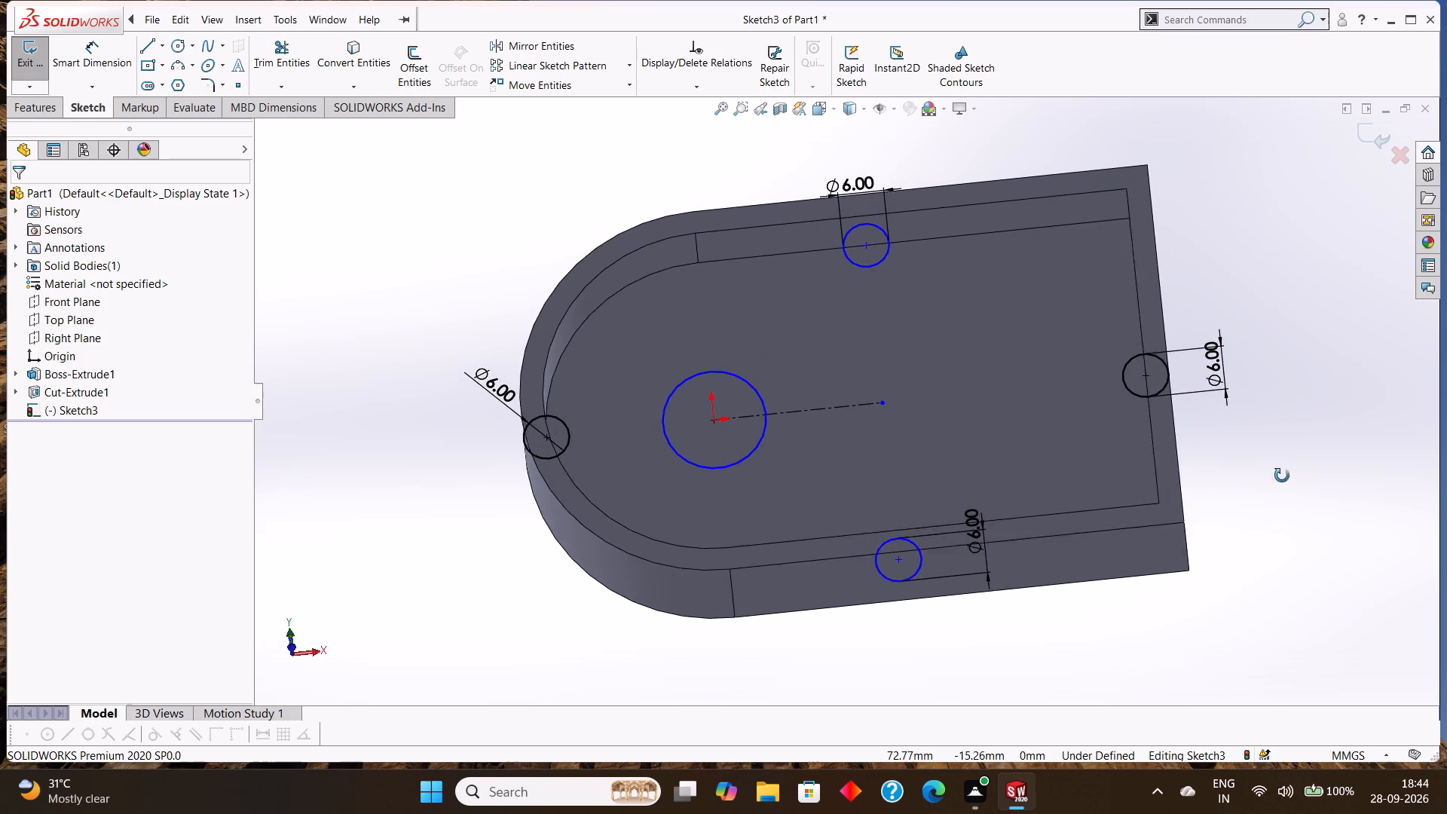
{"action": "middle_click_drag", "start_coordinate": [1282, 476], "coordinate": [1326, 301]}
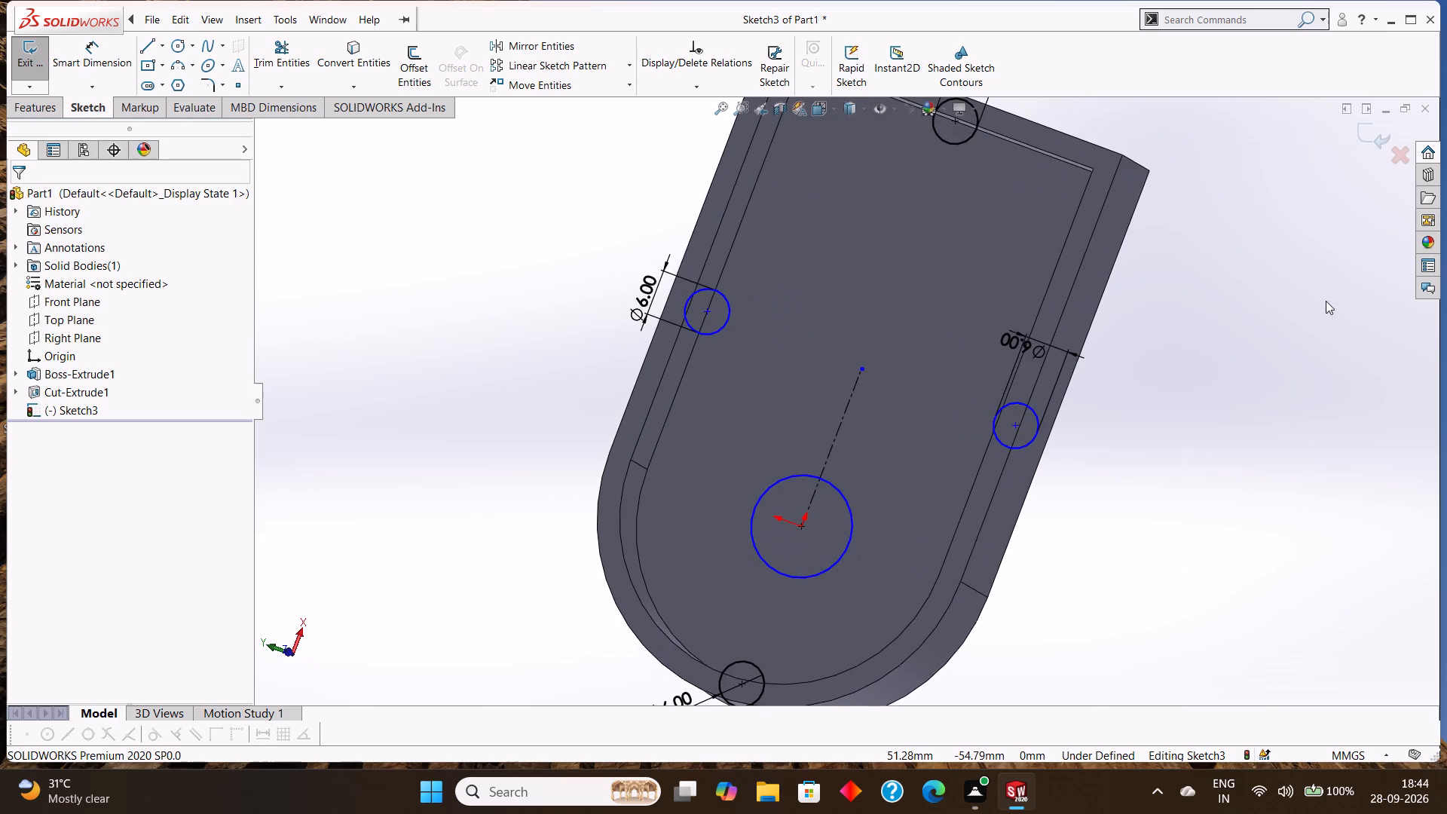
{"action": "scroll", "coordinate": [1323, 298], "scroll_direction": "up", "scroll_amount": 3}
{"action": "scroll", "coordinate": [1187, 301], "scroll_direction": "up", "scroll_amount": 1}
{"action": "middle_click_drag", "start_coordinate": [1187, 301], "coordinate": [1192, 318]}
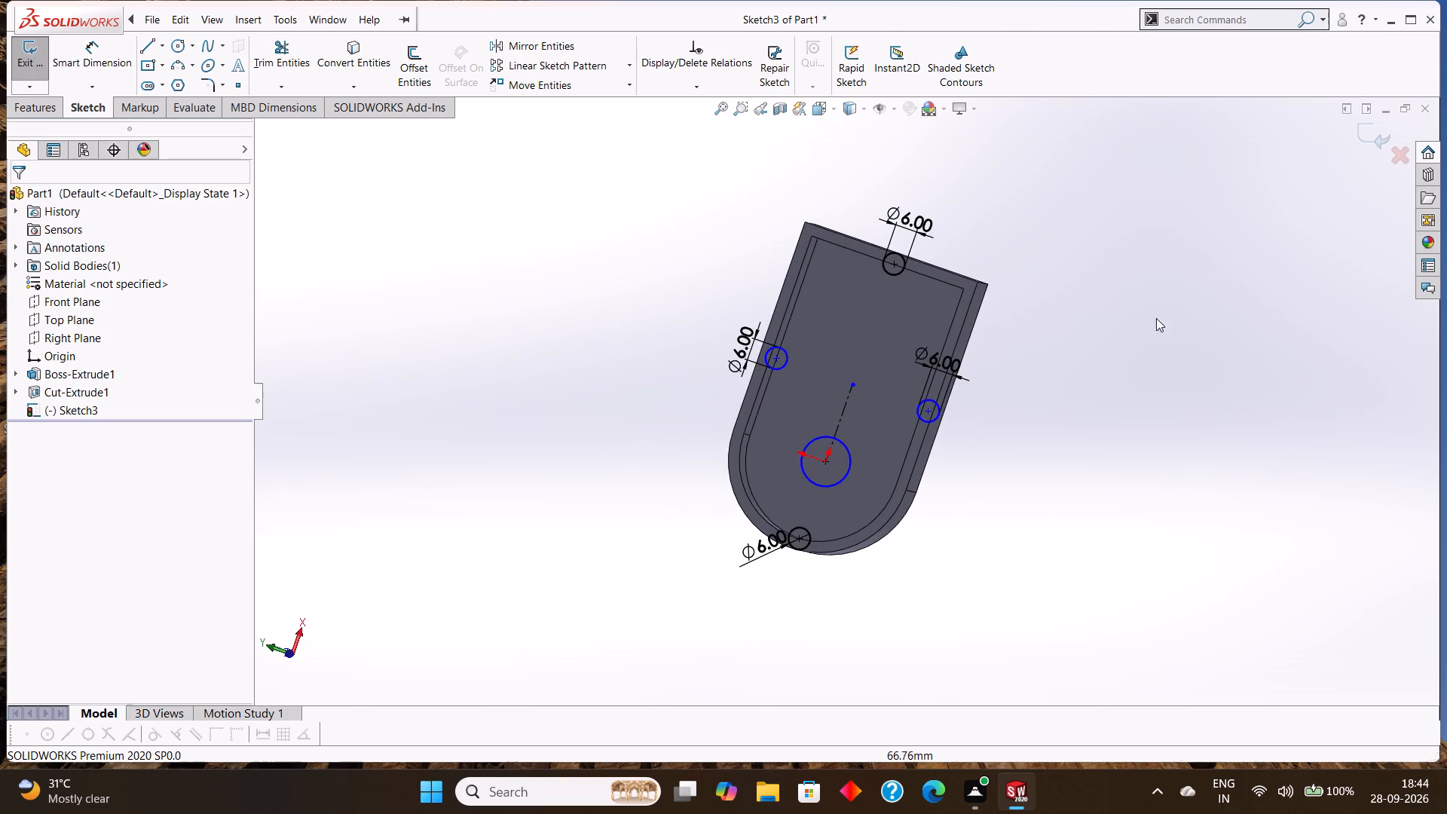
{"action": "middle_click_drag", "start_coordinate": [1069, 327], "coordinate": [1106, 304]}
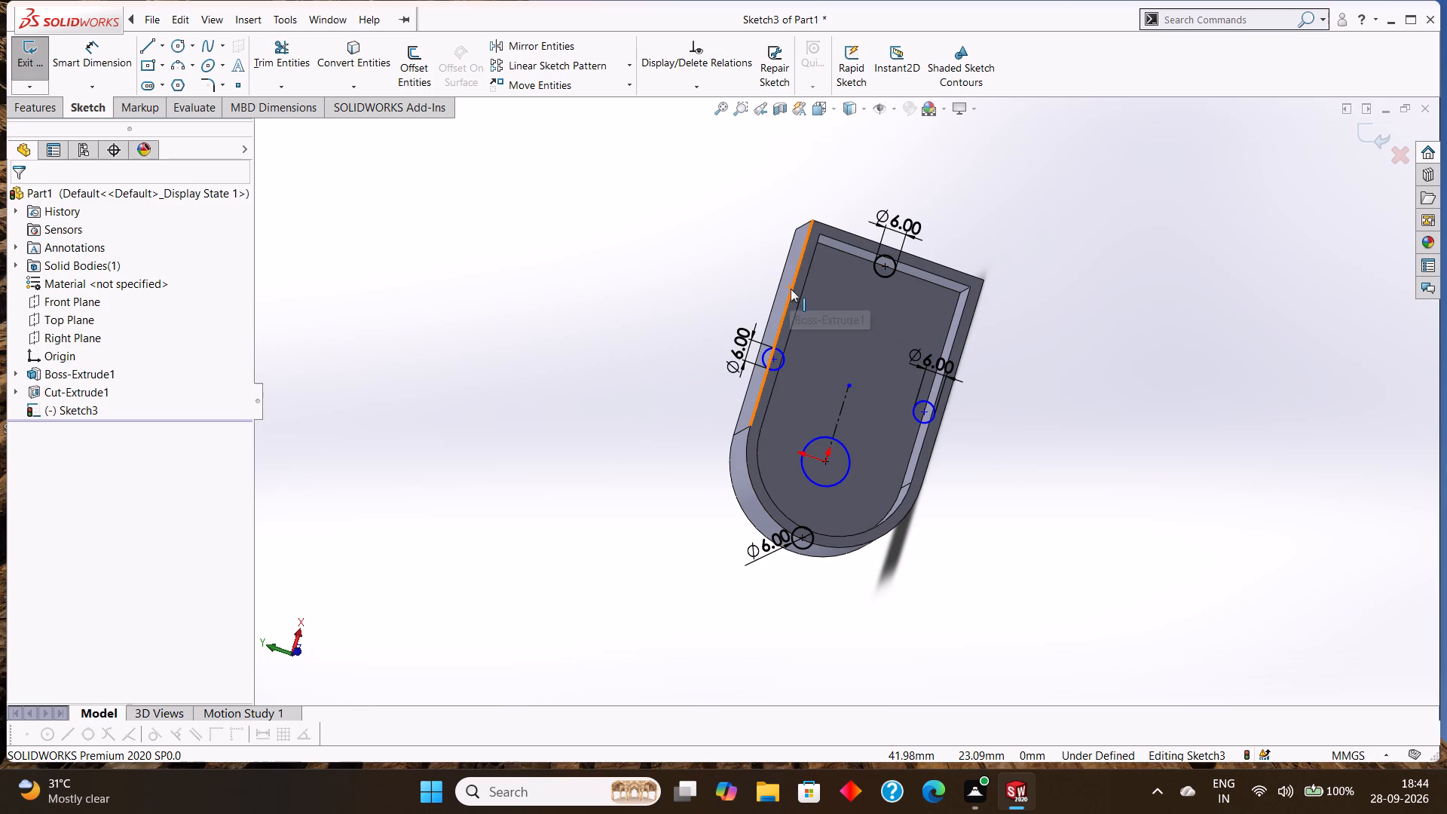
{"action": "scroll", "coordinate": [794, 294], "scroll_direction": "down", "scroll_amount": 6}
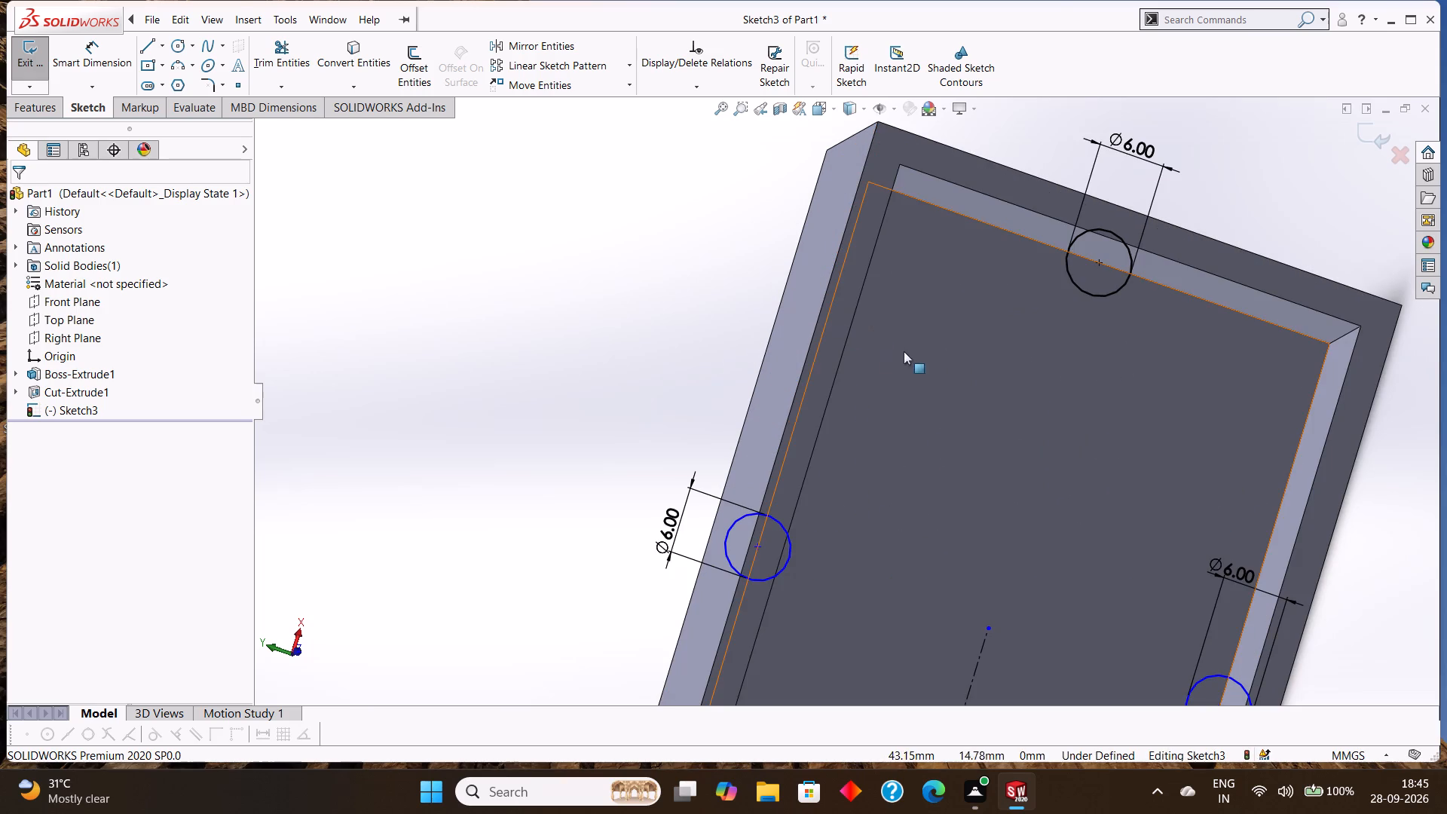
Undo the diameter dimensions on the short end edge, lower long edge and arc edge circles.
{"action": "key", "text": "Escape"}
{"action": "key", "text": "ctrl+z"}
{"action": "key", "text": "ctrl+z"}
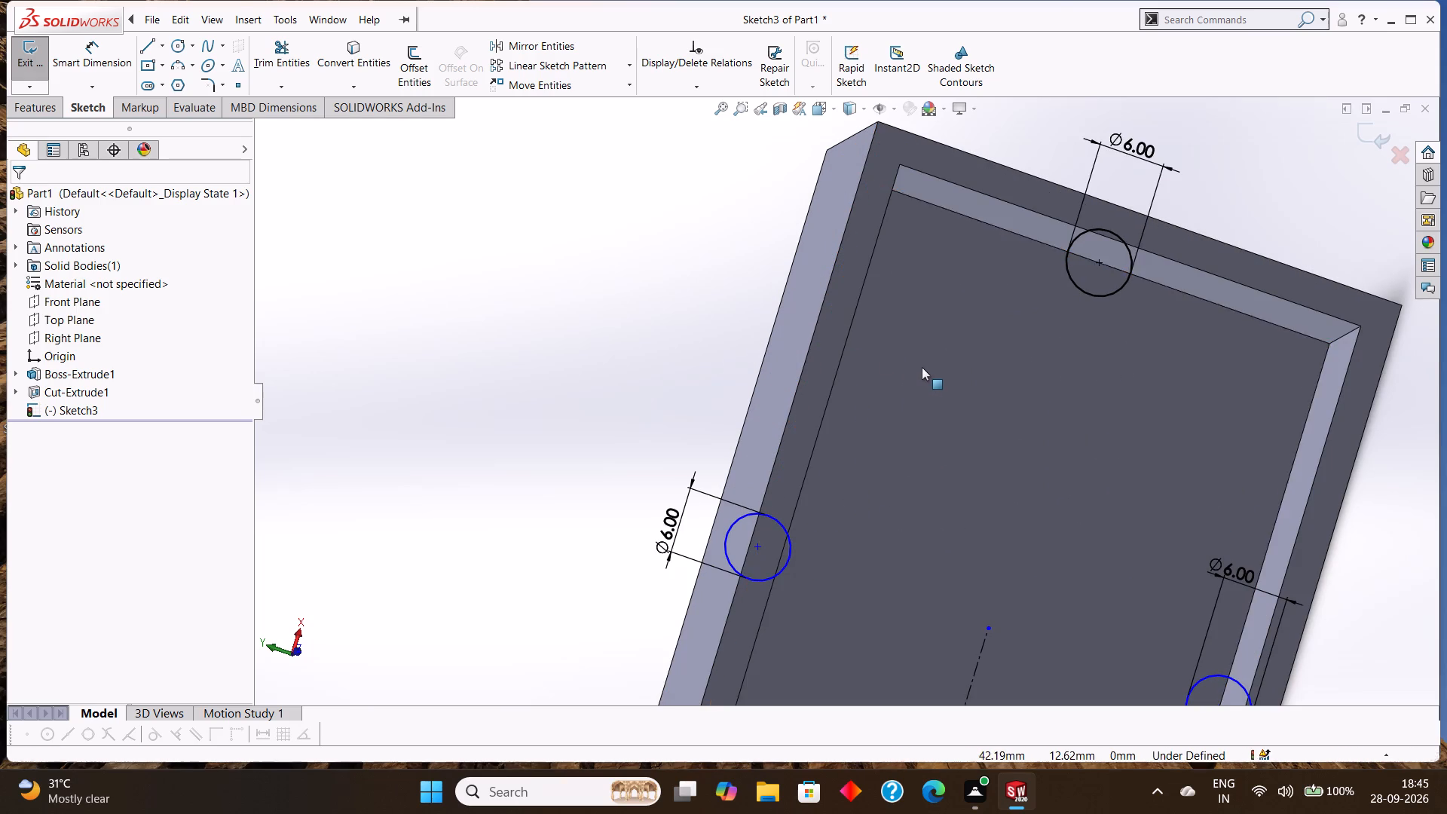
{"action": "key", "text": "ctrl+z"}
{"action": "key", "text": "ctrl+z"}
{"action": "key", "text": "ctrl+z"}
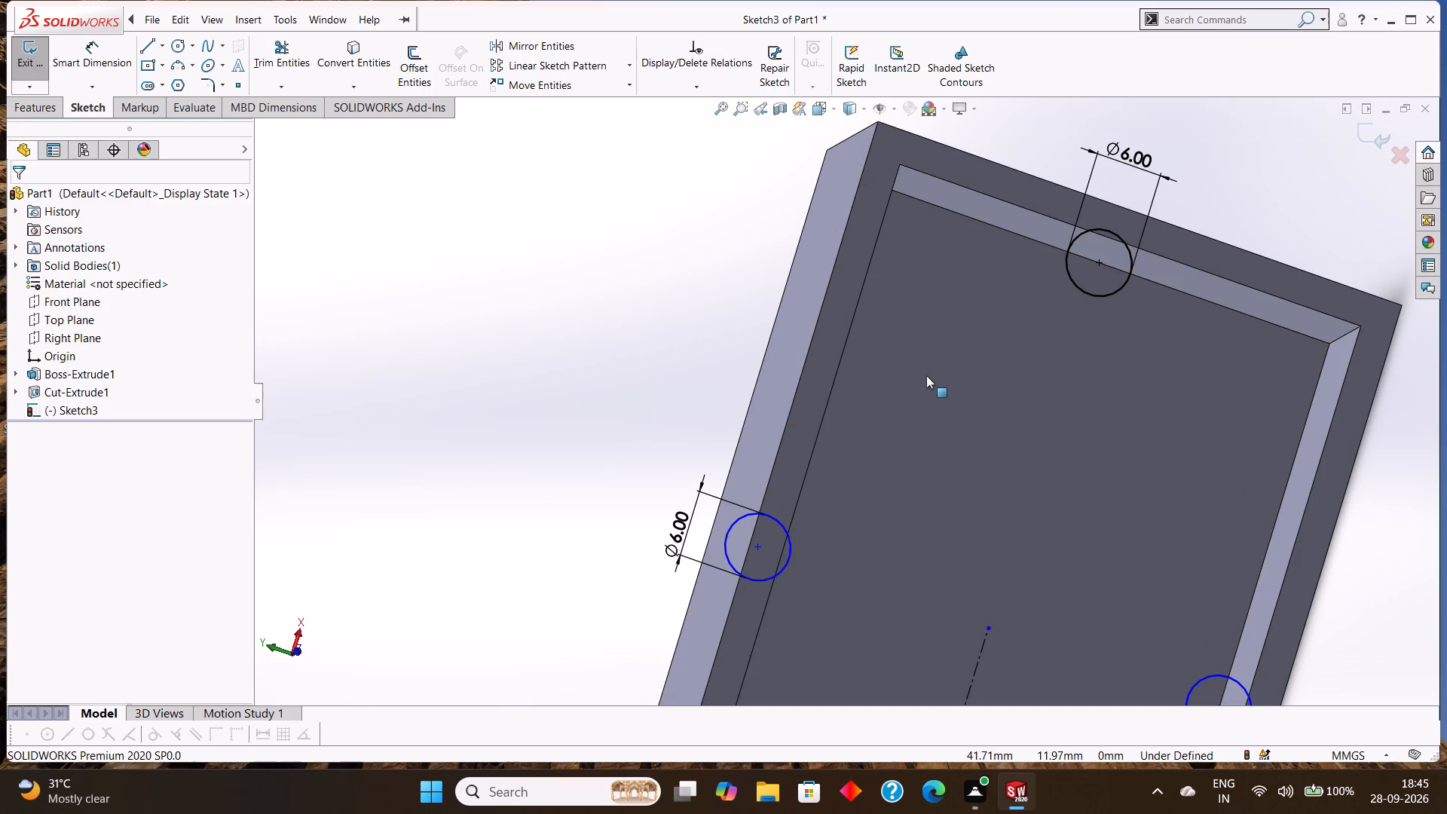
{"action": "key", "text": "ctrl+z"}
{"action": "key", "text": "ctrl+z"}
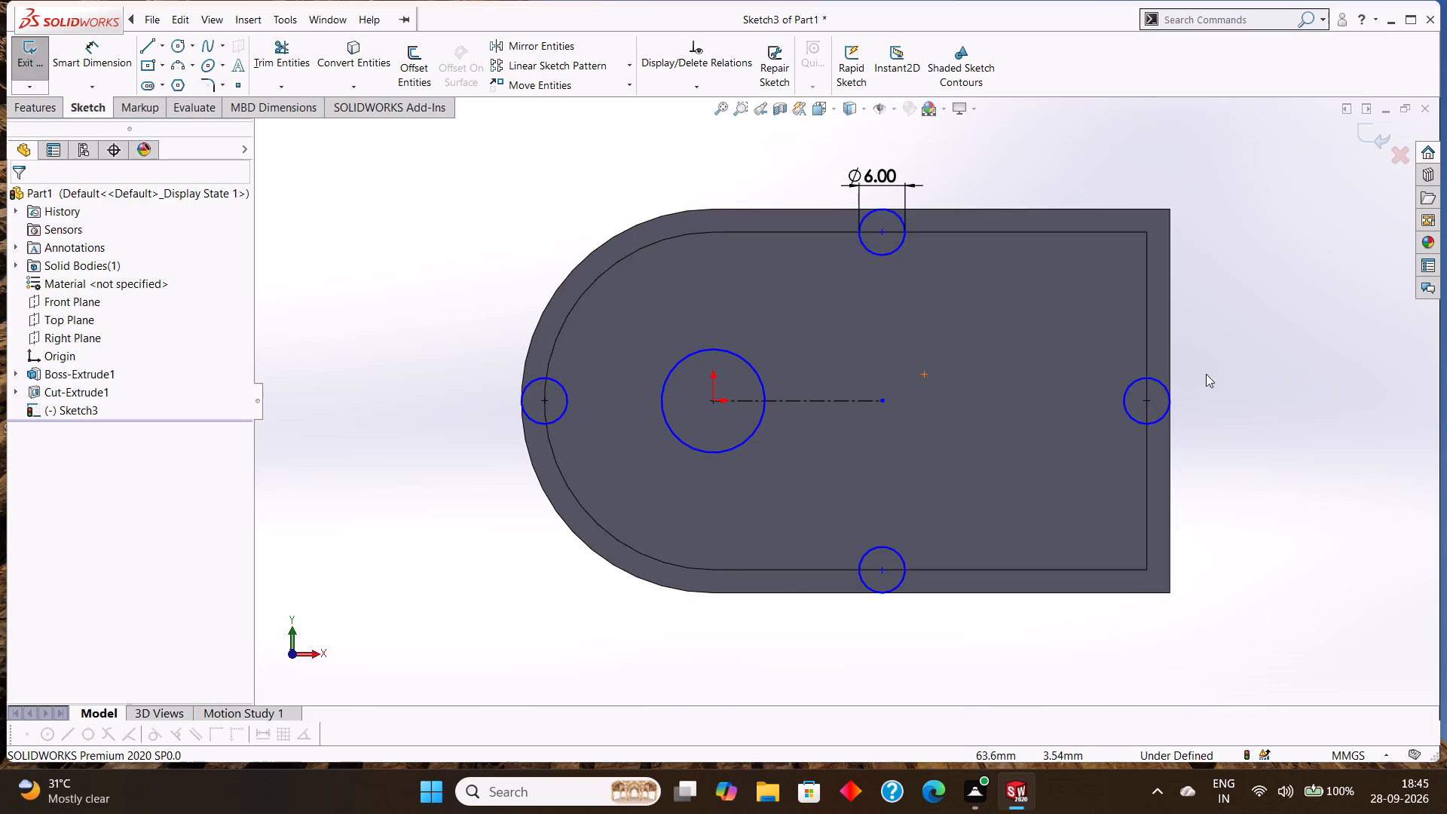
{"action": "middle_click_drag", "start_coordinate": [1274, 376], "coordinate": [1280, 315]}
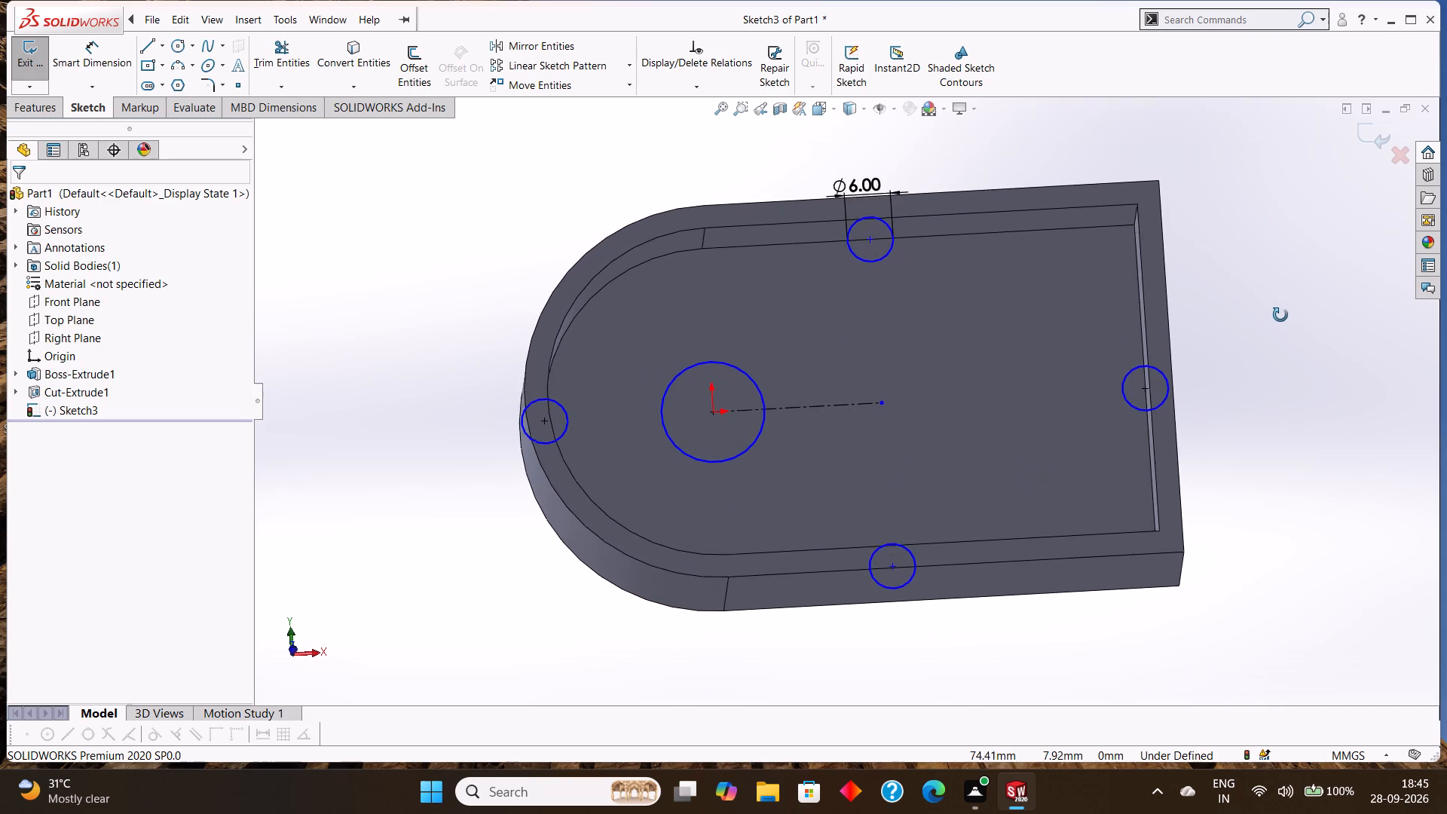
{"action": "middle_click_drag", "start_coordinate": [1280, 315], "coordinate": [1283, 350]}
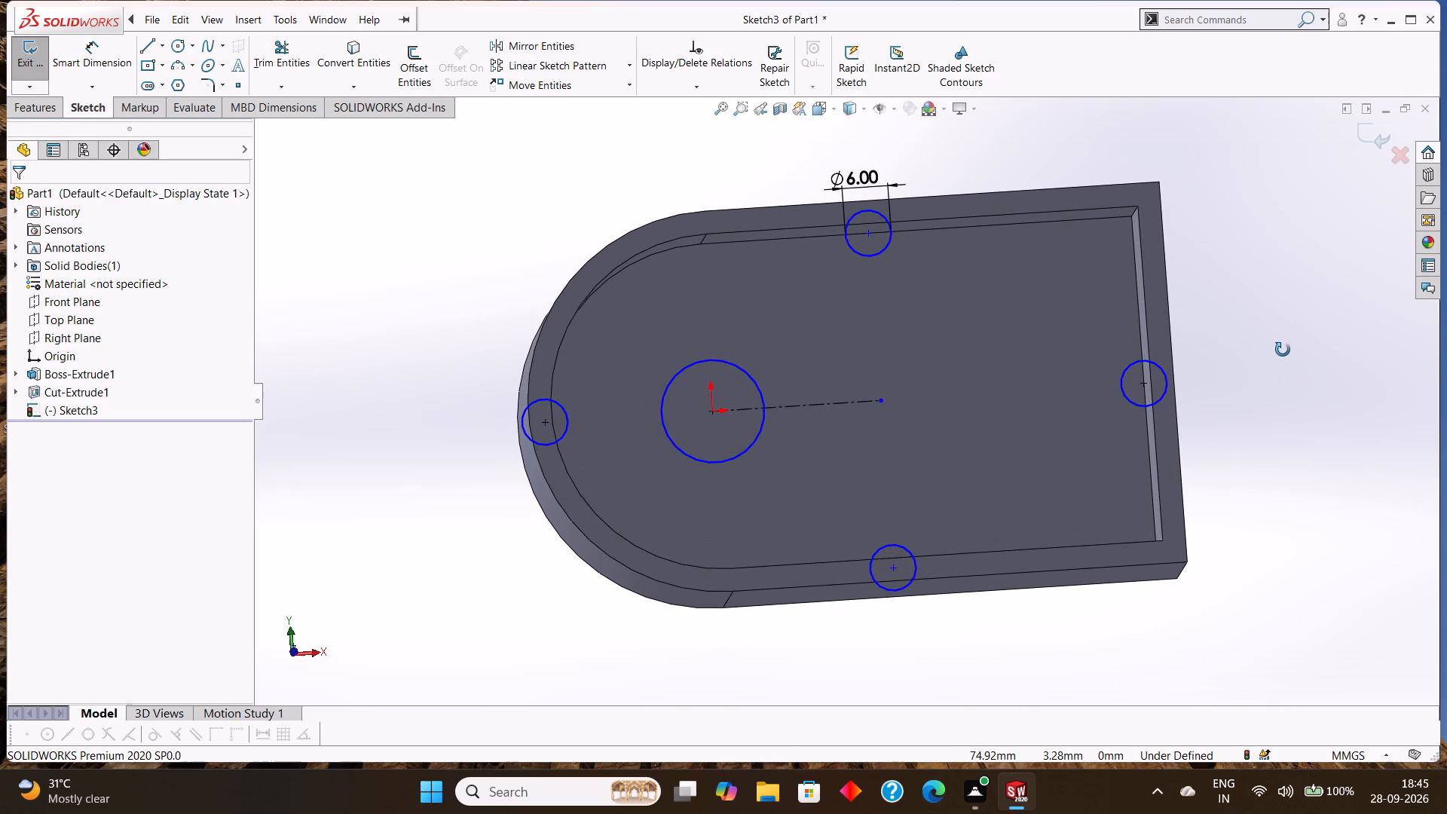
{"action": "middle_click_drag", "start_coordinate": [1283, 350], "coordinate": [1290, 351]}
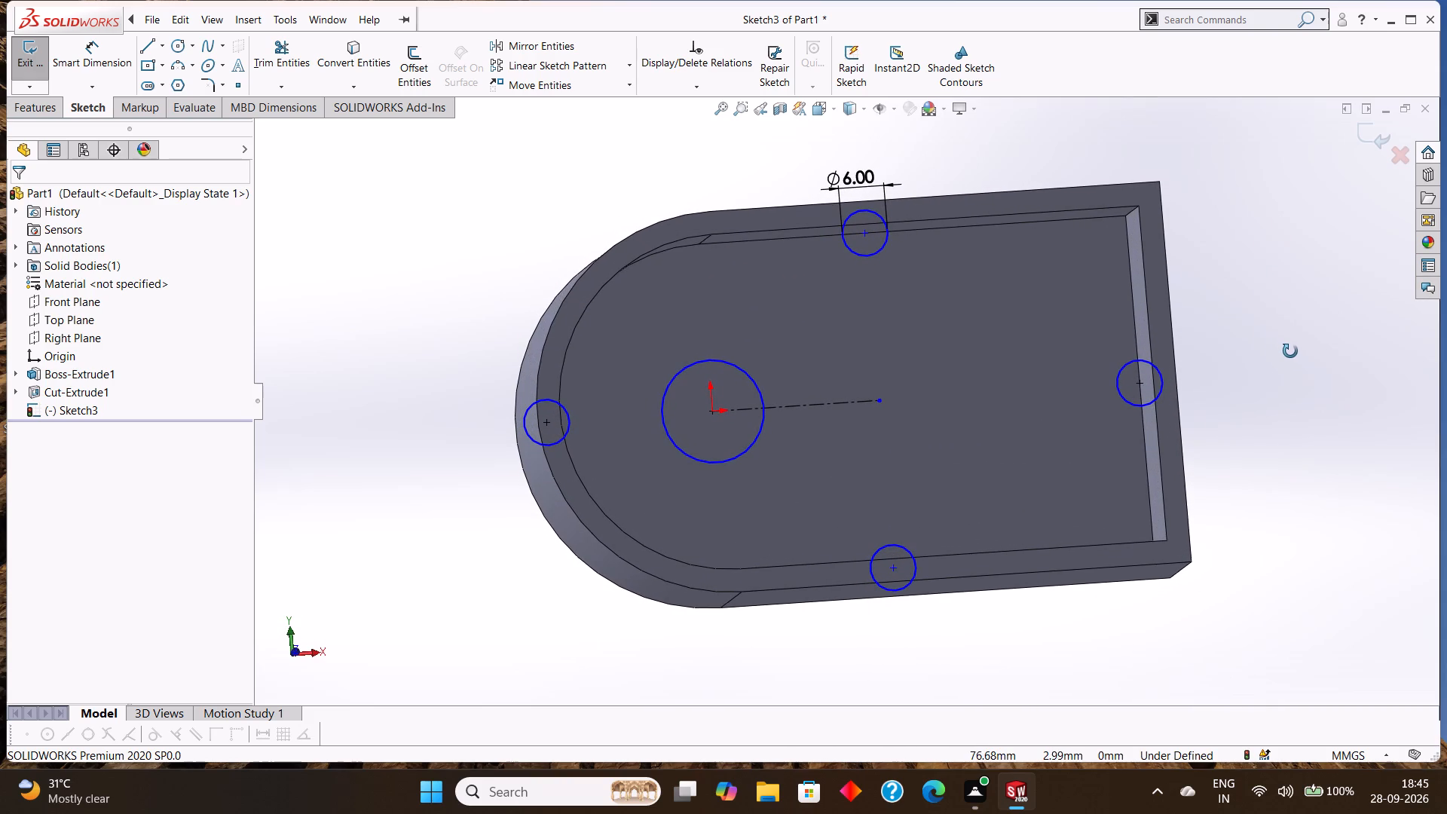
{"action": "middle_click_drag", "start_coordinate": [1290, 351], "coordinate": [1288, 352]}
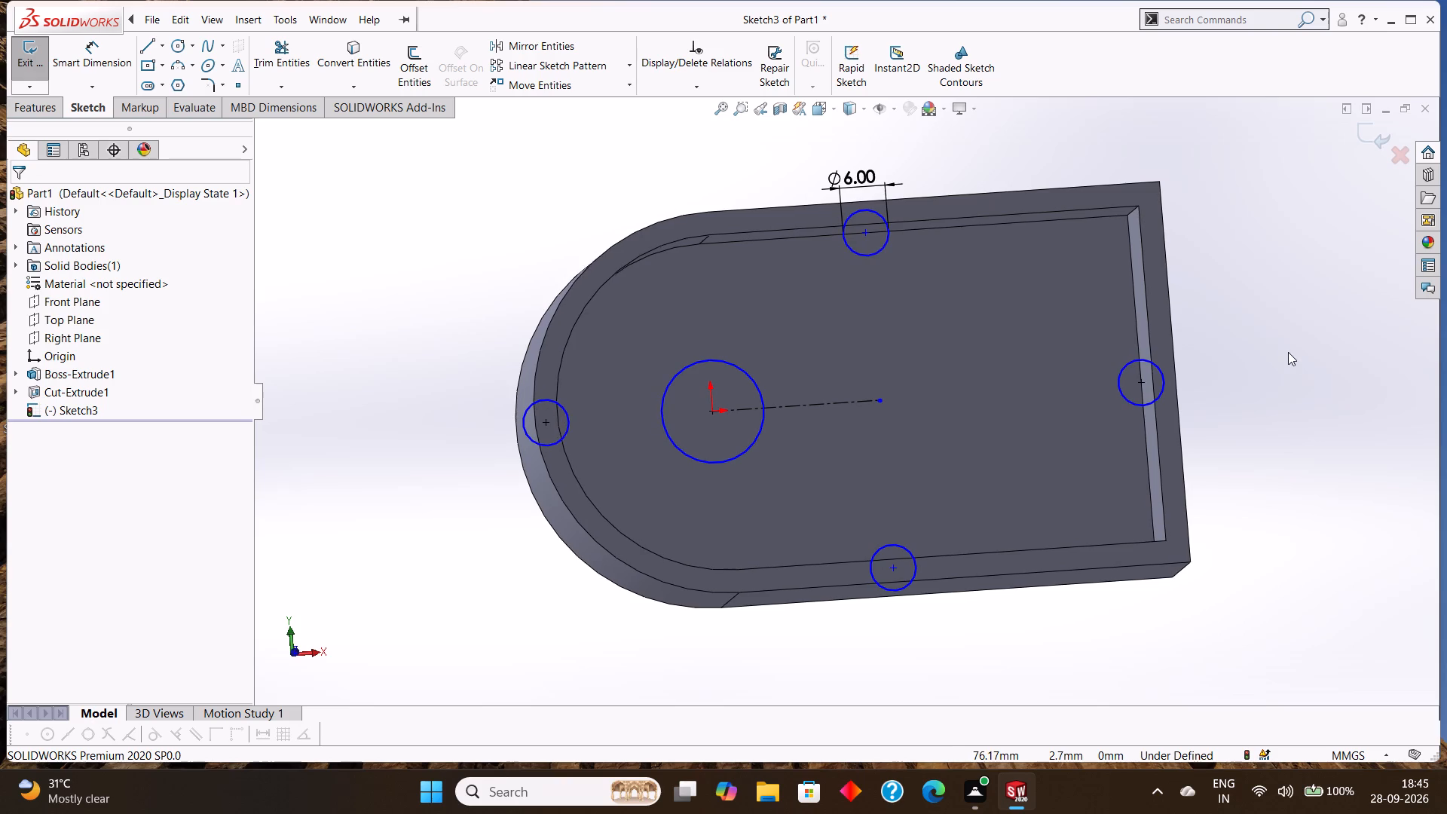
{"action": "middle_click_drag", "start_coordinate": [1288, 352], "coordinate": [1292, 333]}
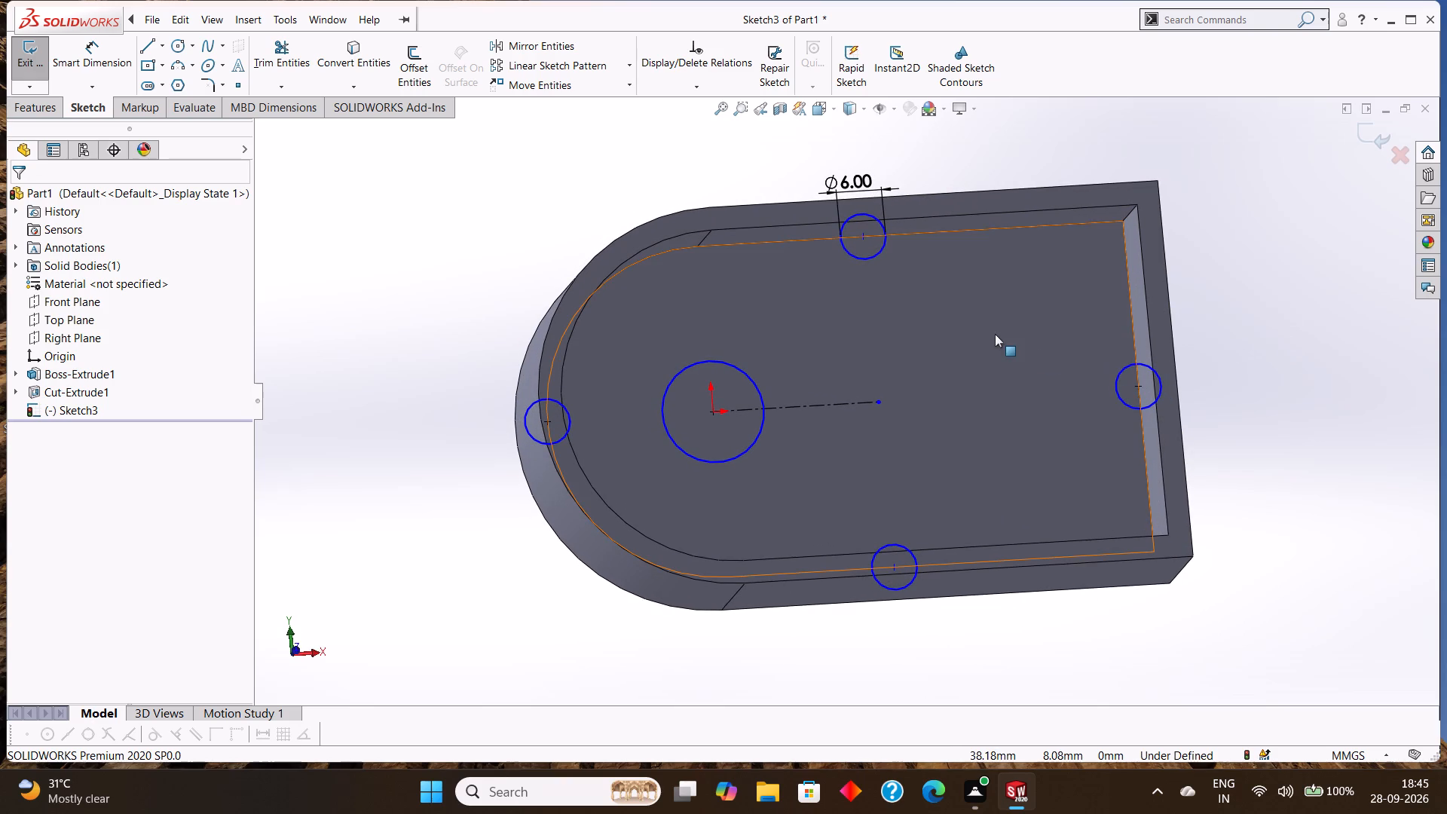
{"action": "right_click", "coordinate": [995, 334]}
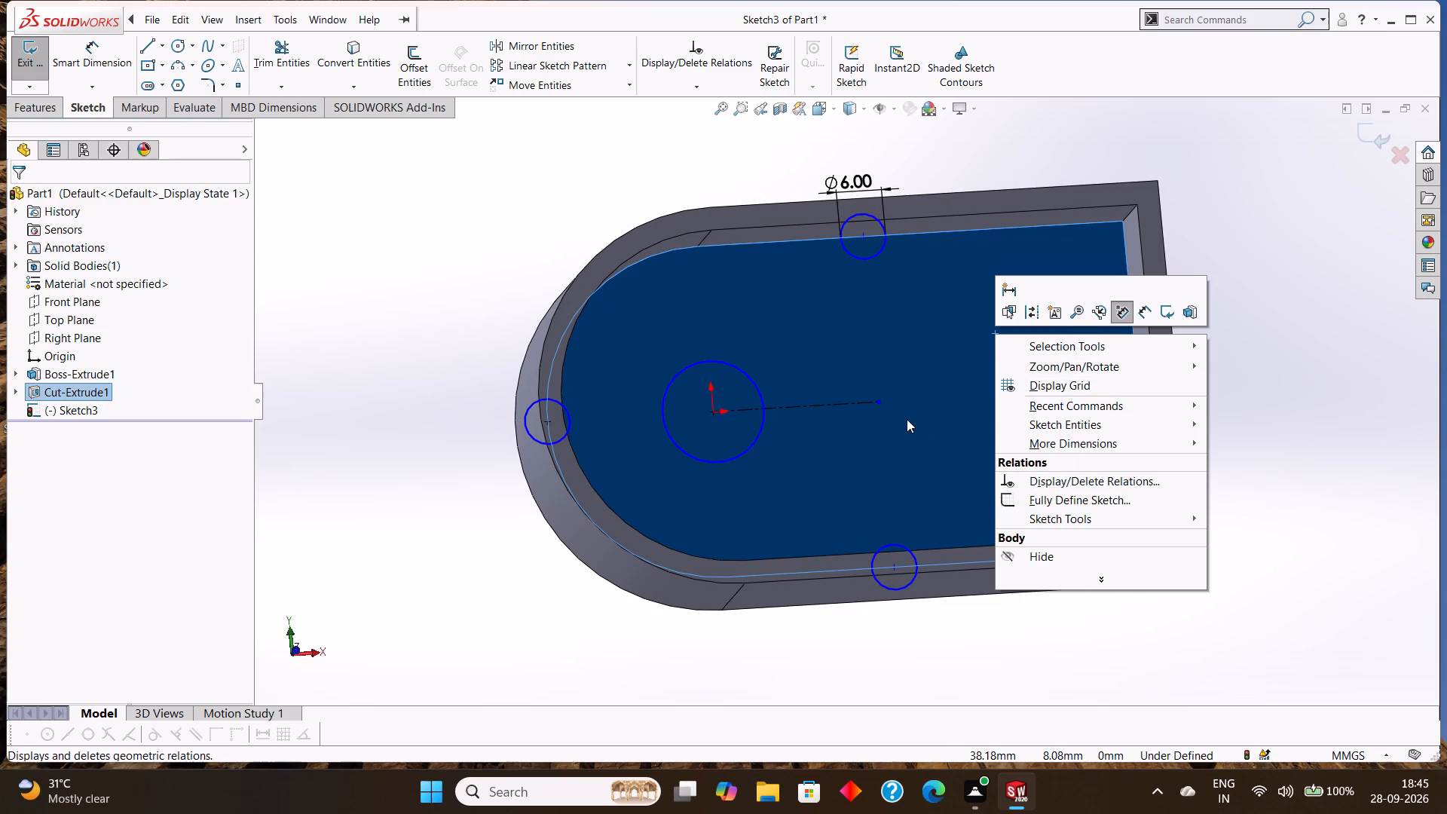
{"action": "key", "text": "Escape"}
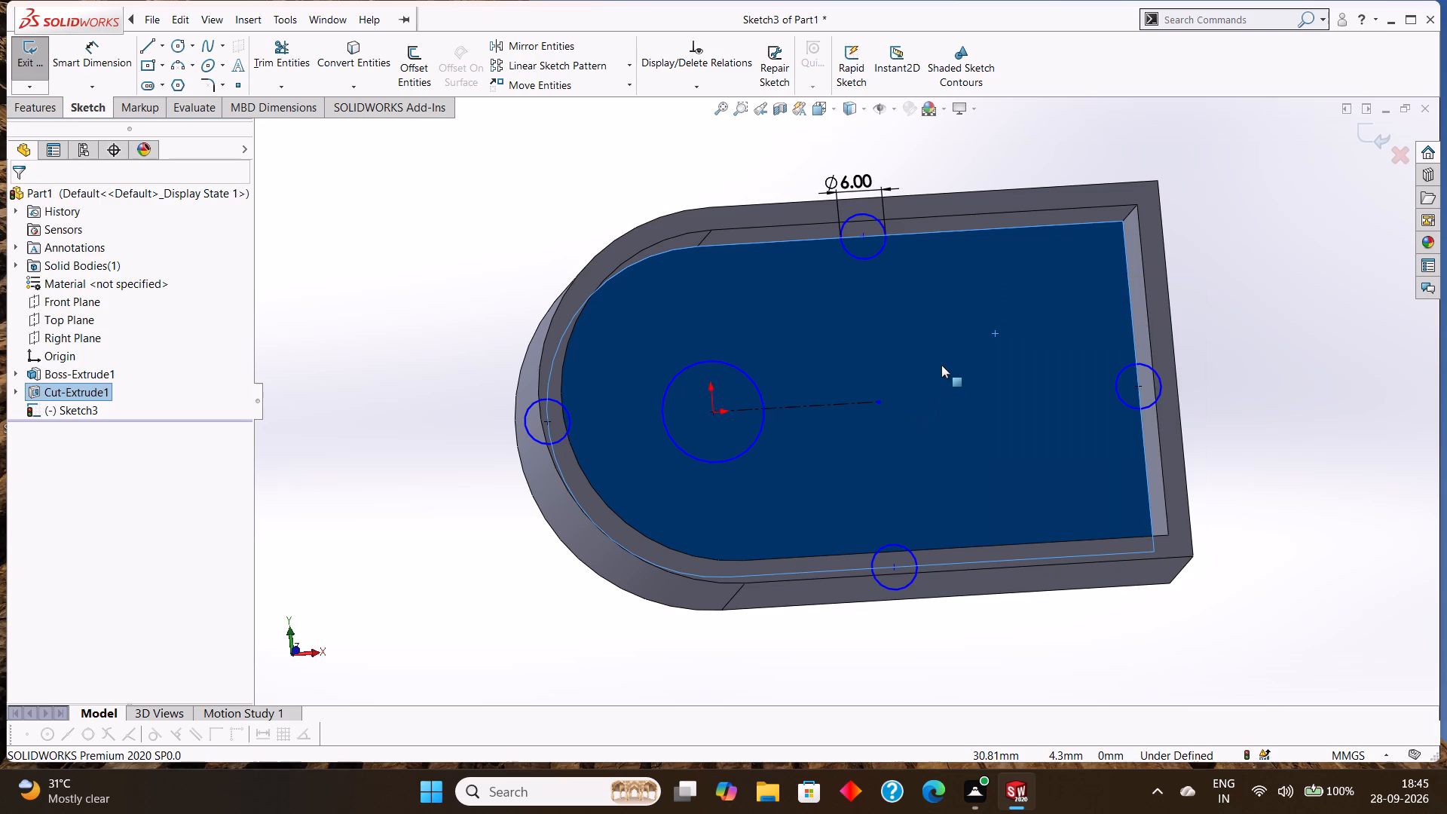
Dimension the circles on the pocket's short end edge, lower long edge and arc edge with 6 mm diameters.
{"action": "key", "text": "ctrl+8"}
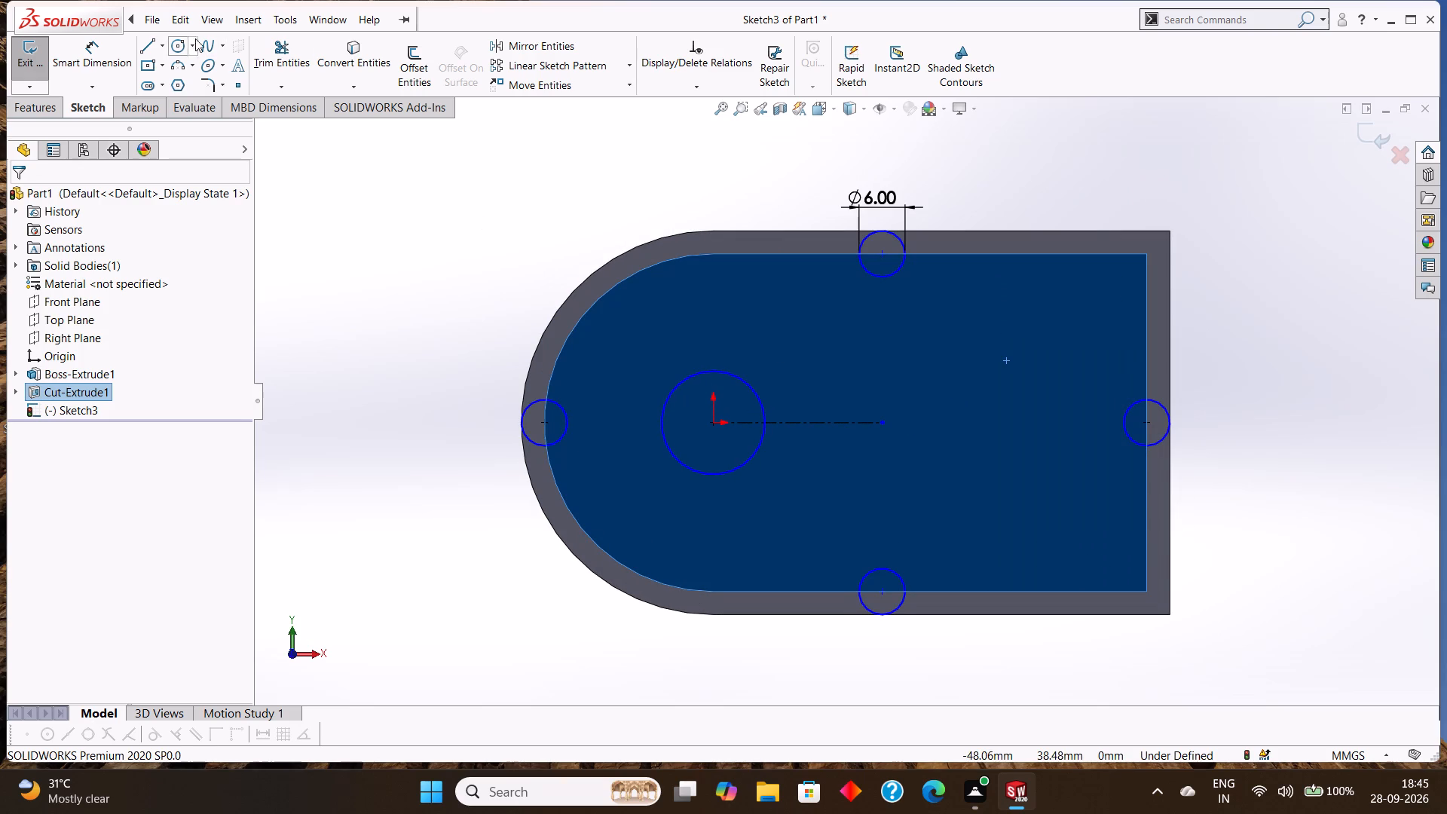
{"action": "left_click", "coordinate": [85, 47]}
{"action": "left_click", "coordinate": [1128, 407]}
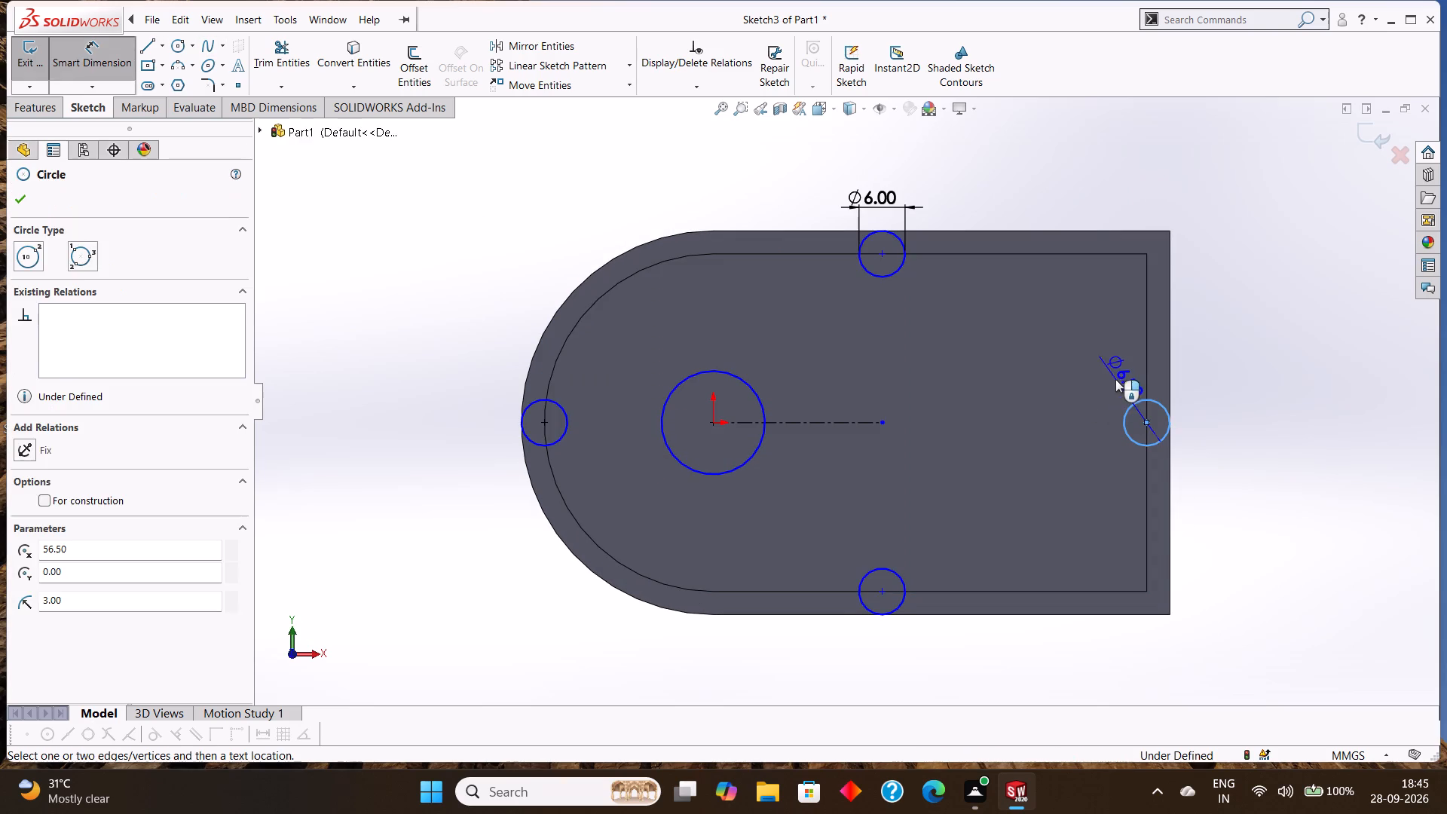
{"action": "left_click", "coordinate": [1106, 371]}
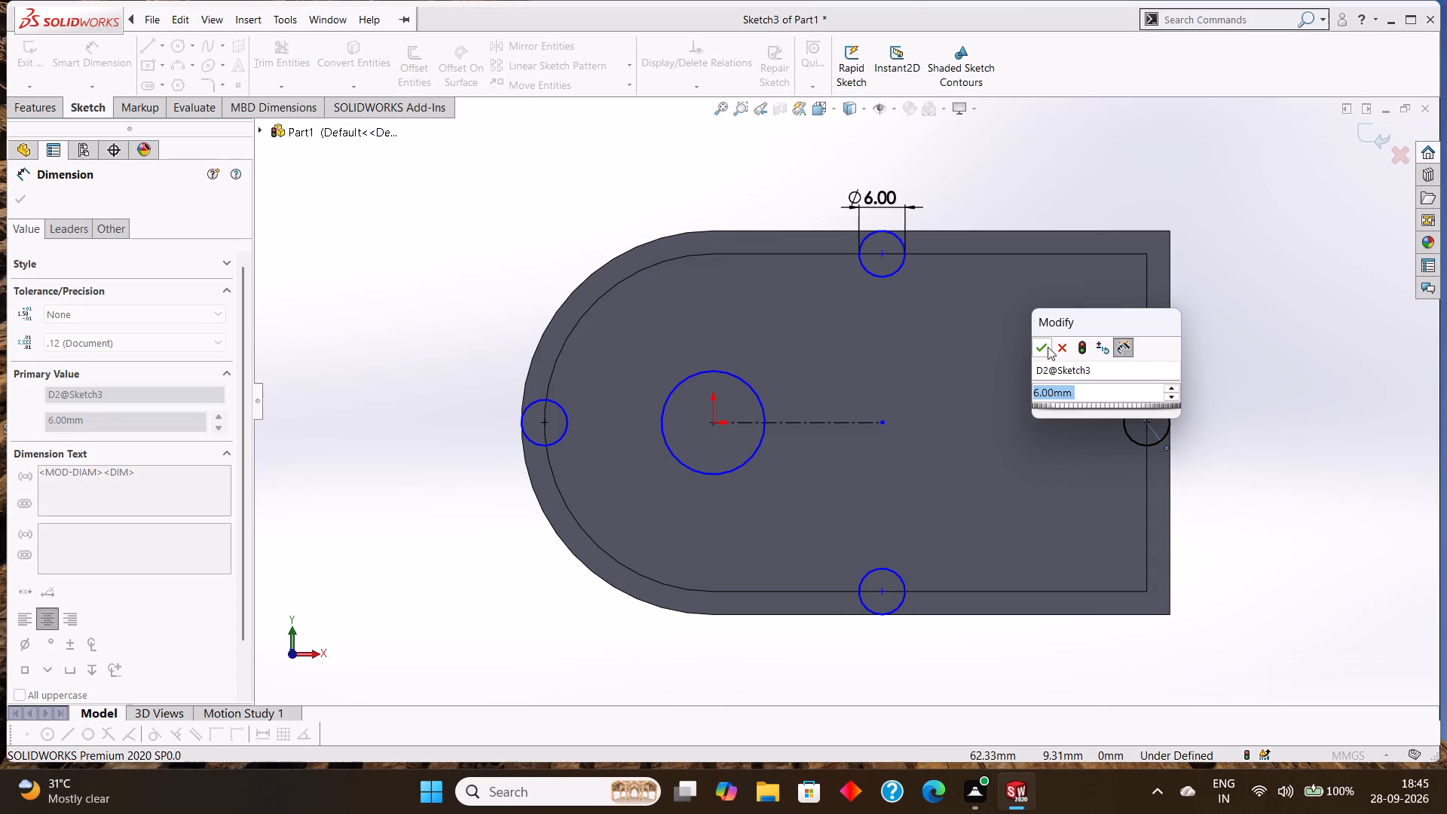
{"action": "left_click", "coordinate": [1044, 347]}
{"action": "left_click", "coordinate": [886, 573]}
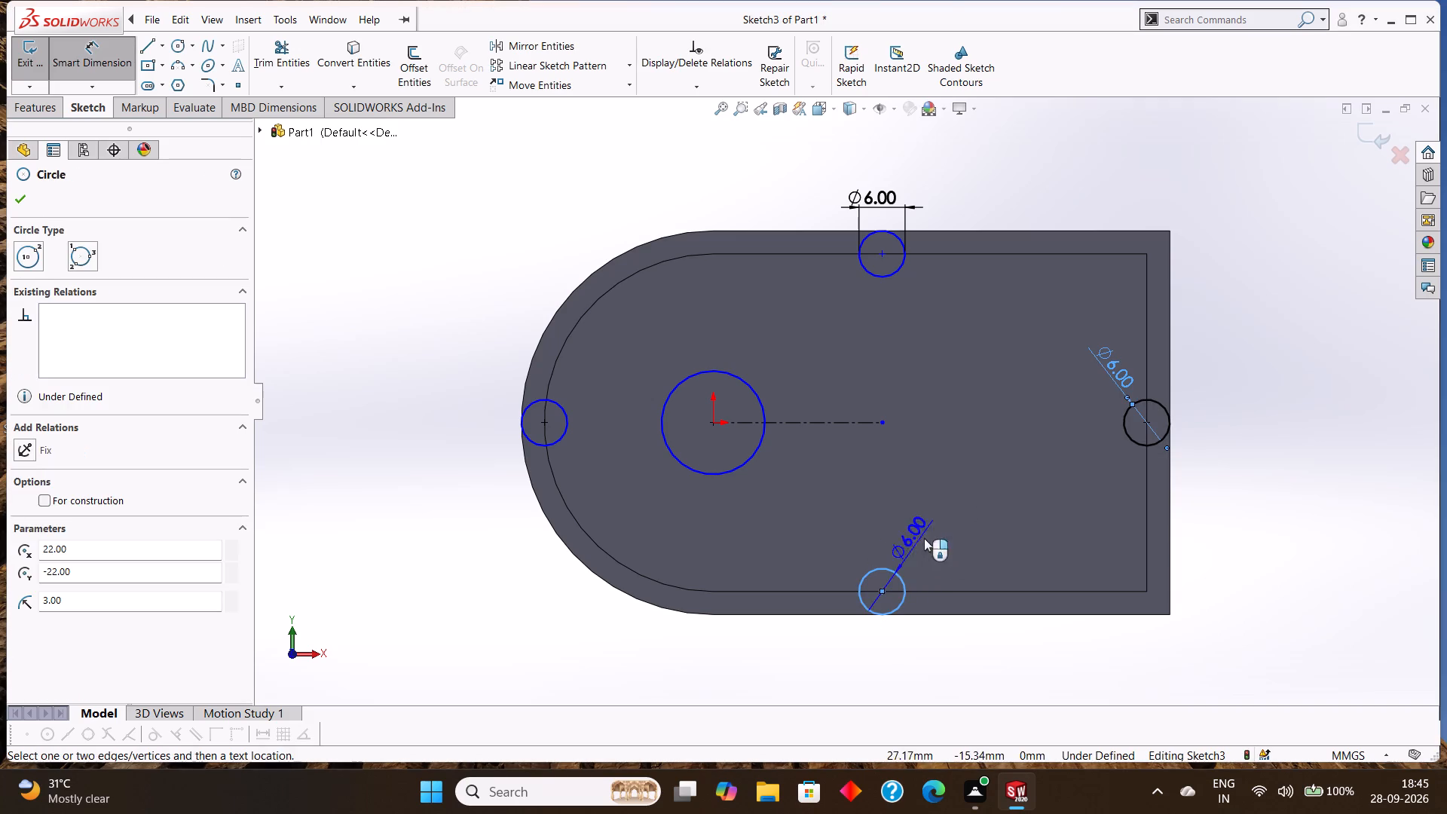
{"action": "left_click", "coordinate": [934, 532]}
{"action": "left_click", "coordinate": [870, 510]}
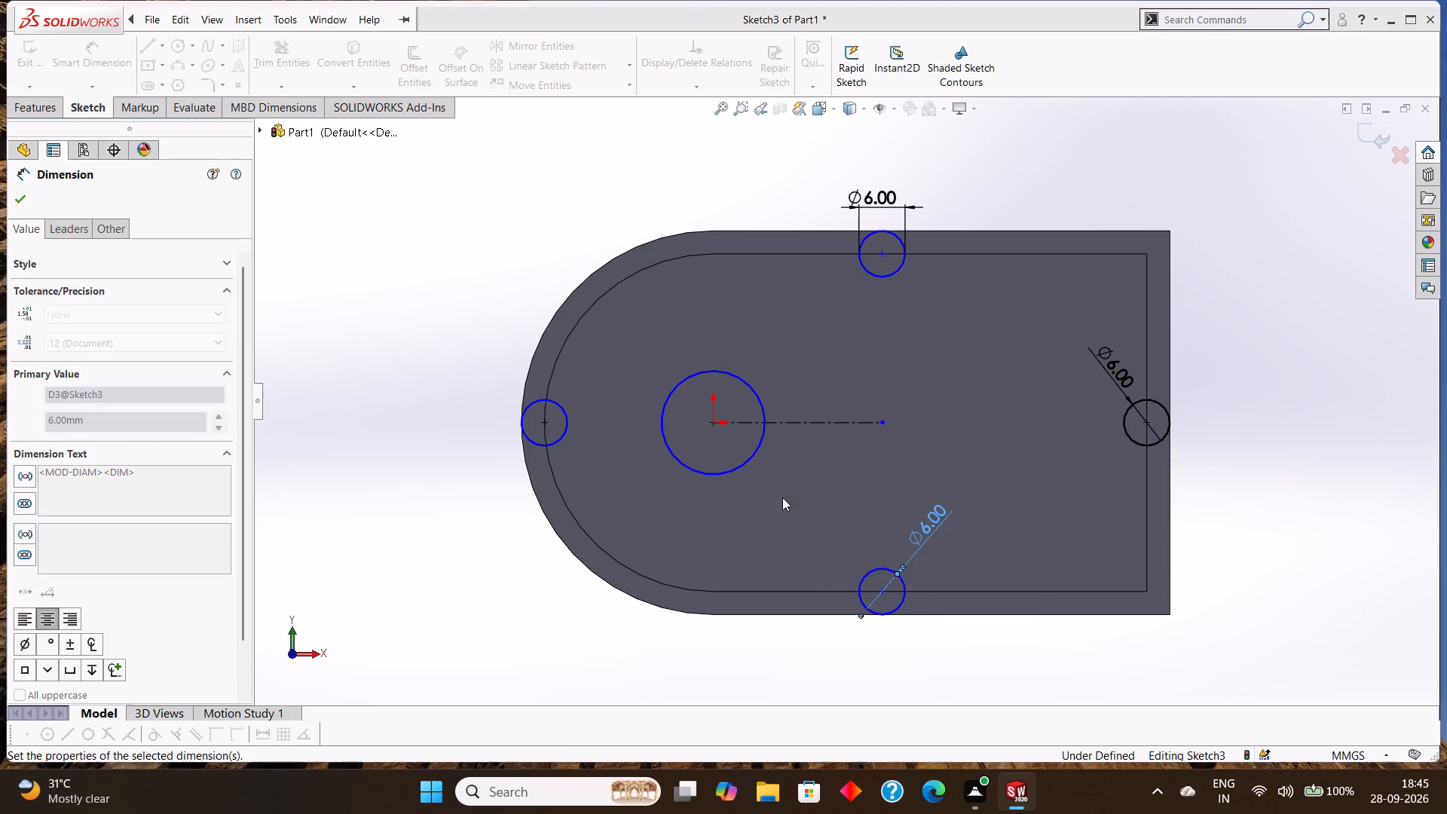
{"action": "left_click", "coordinate": [564, 412]}
{"action": "left_click", "coordinate": [599, 381]}
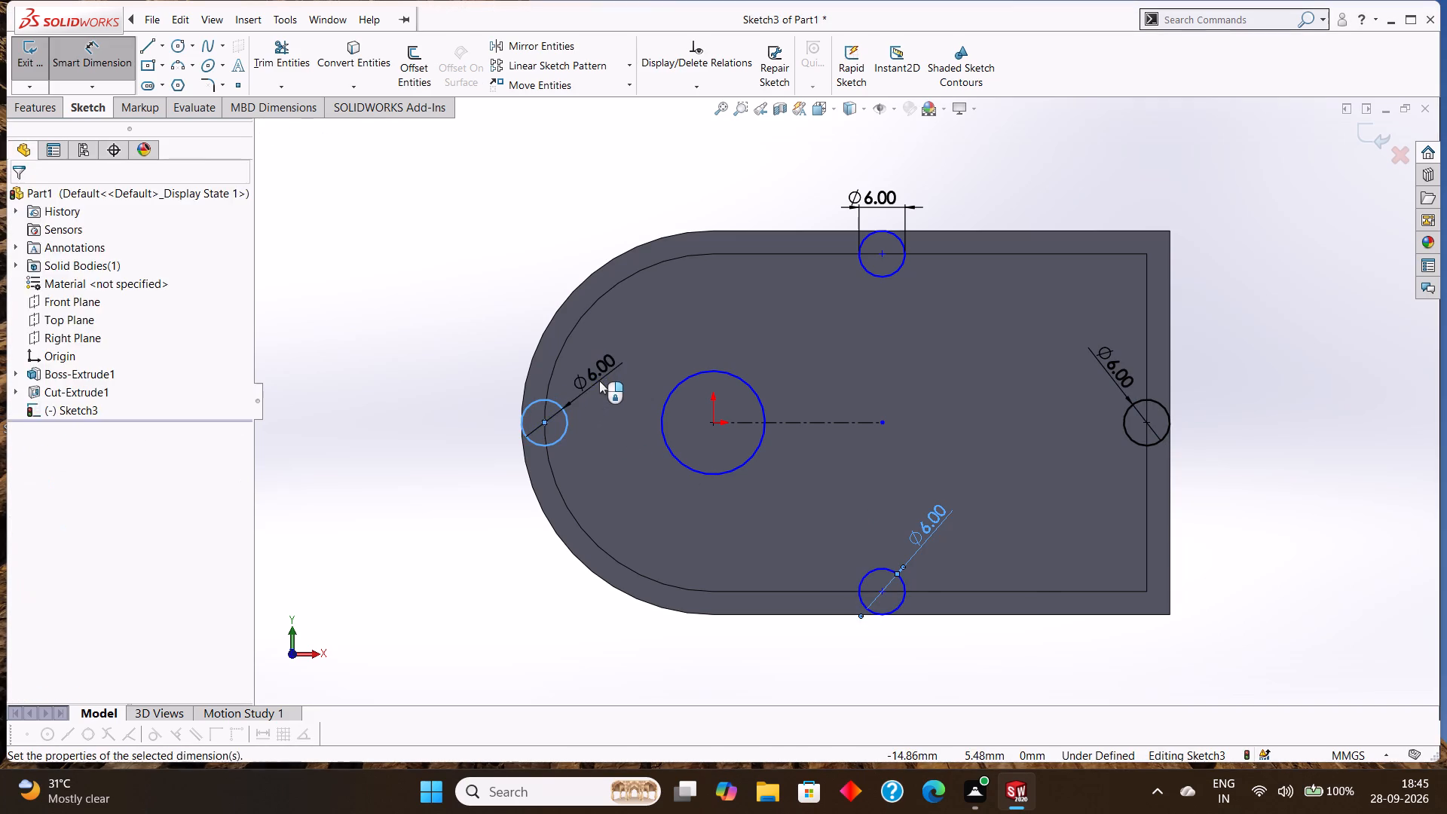
{"action": "left_click", "coordinate": [536, 361]}
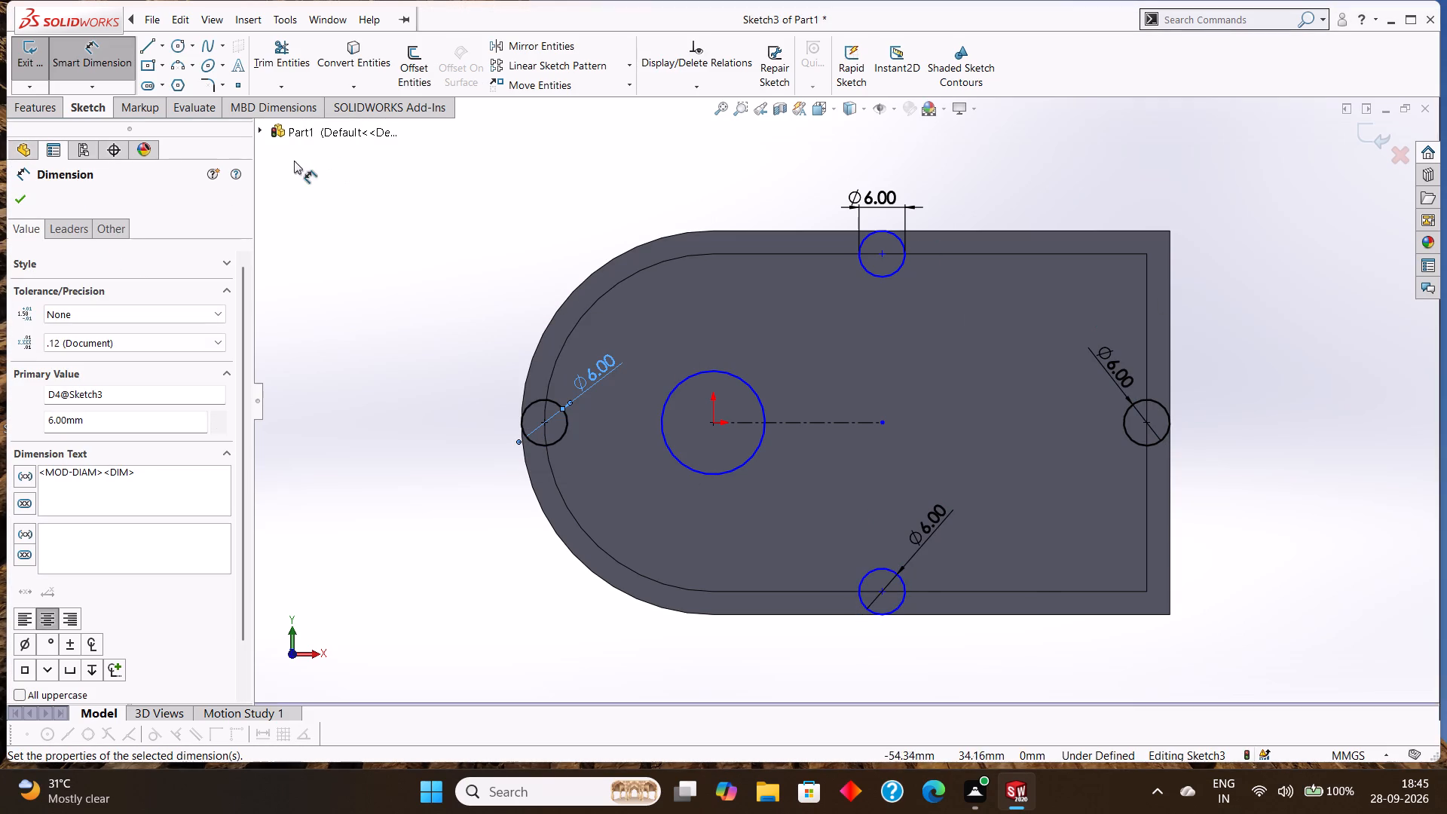
{"action": "left_click", "coordinate": [24, 194]}
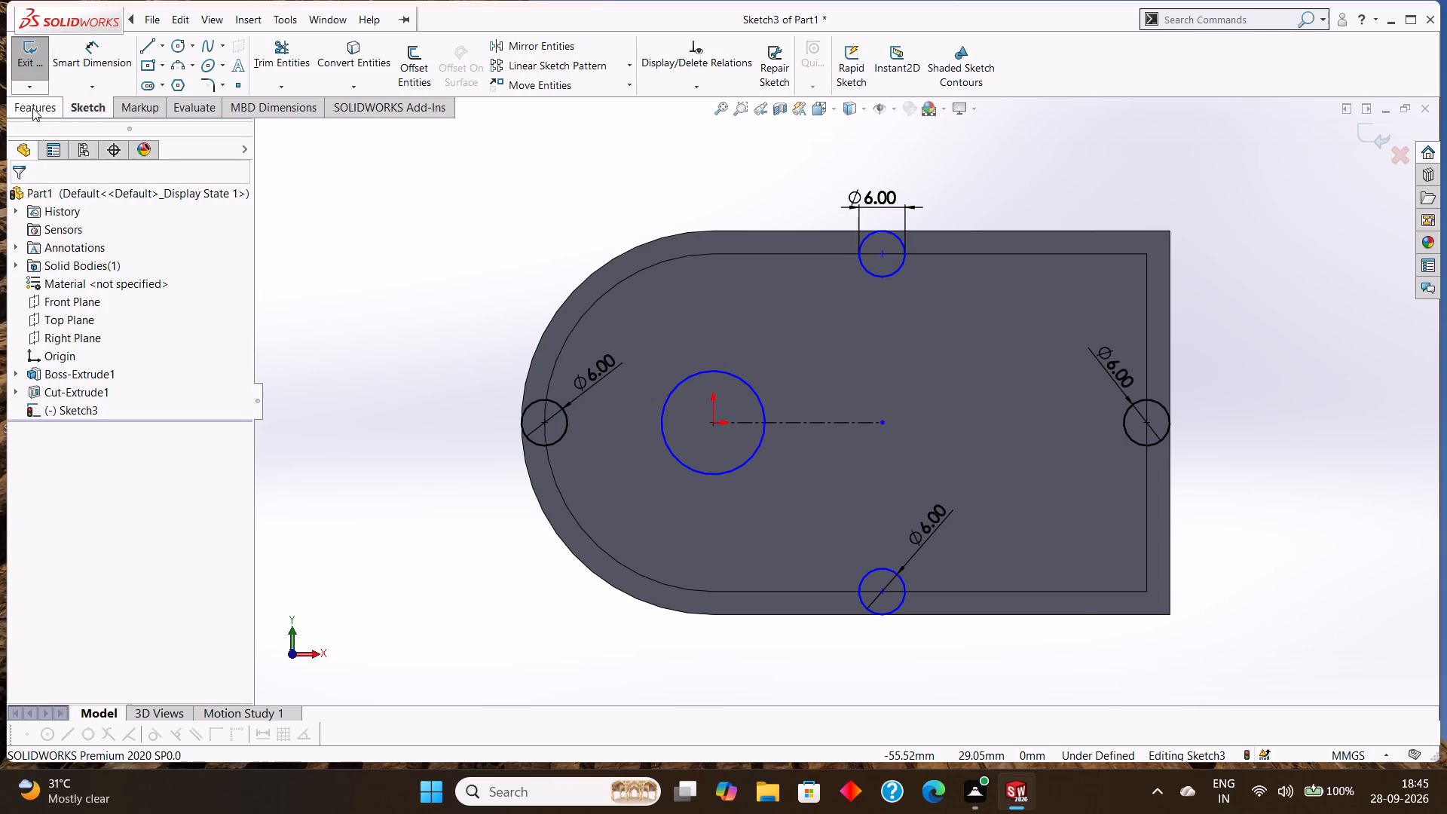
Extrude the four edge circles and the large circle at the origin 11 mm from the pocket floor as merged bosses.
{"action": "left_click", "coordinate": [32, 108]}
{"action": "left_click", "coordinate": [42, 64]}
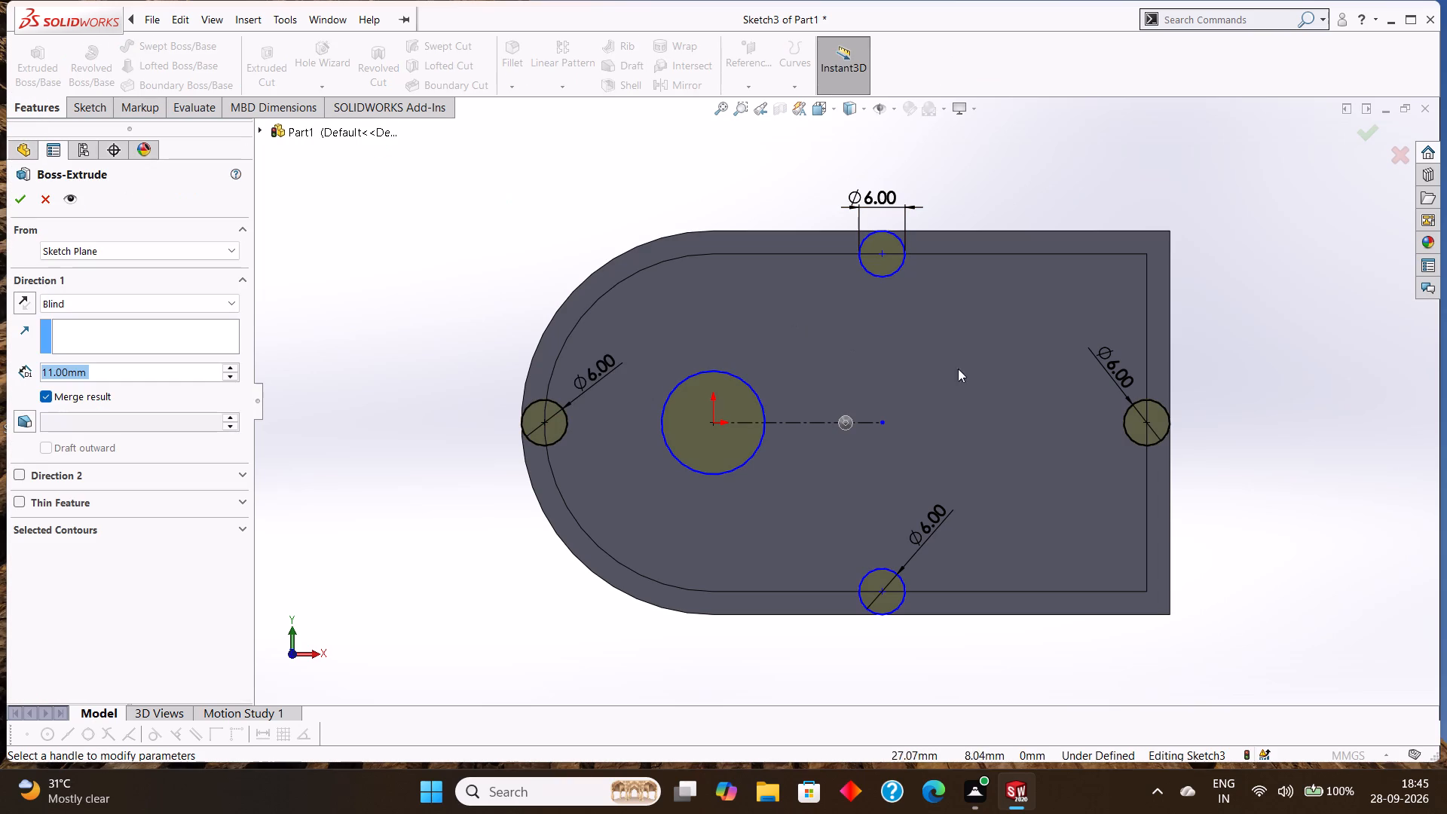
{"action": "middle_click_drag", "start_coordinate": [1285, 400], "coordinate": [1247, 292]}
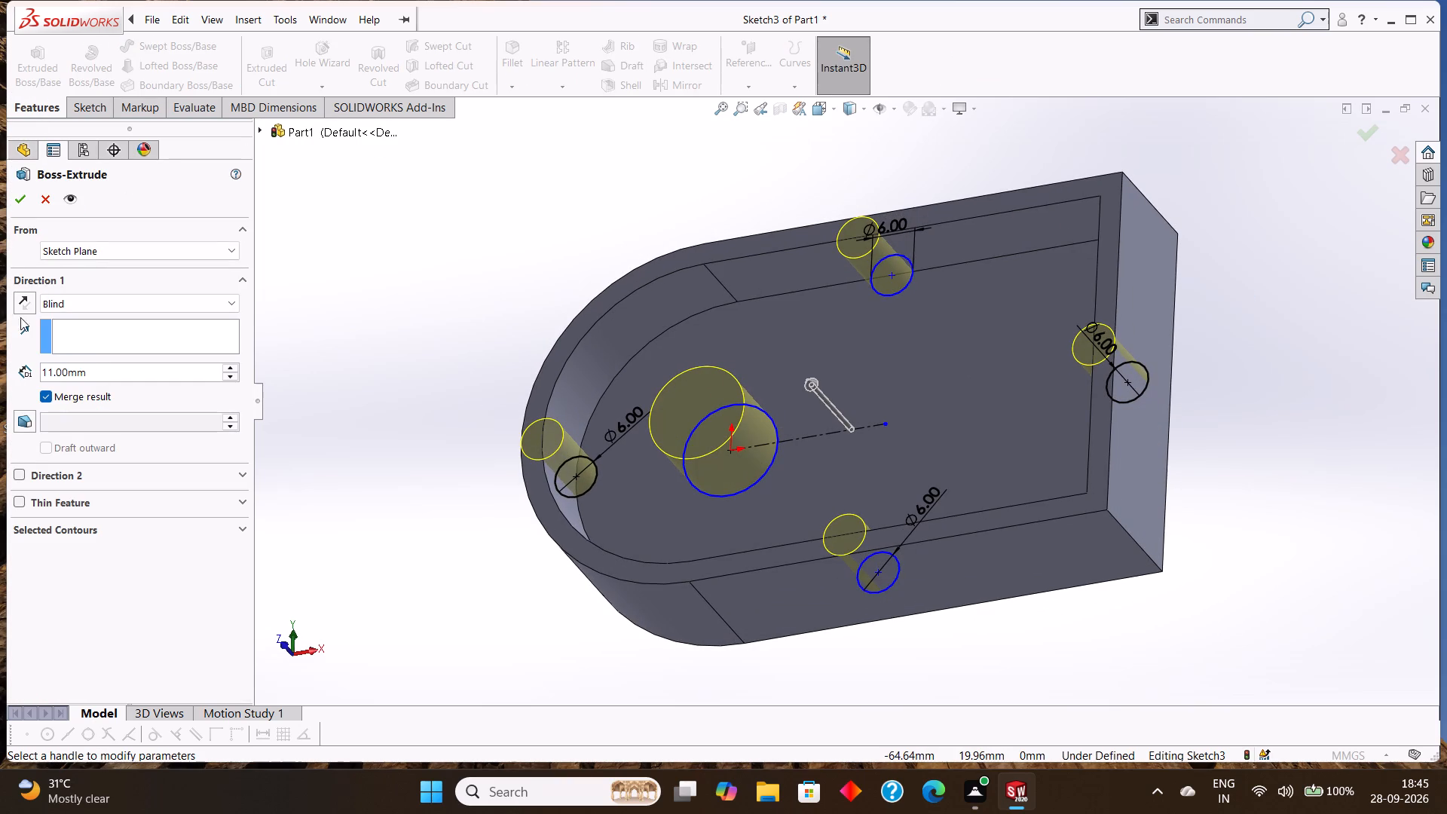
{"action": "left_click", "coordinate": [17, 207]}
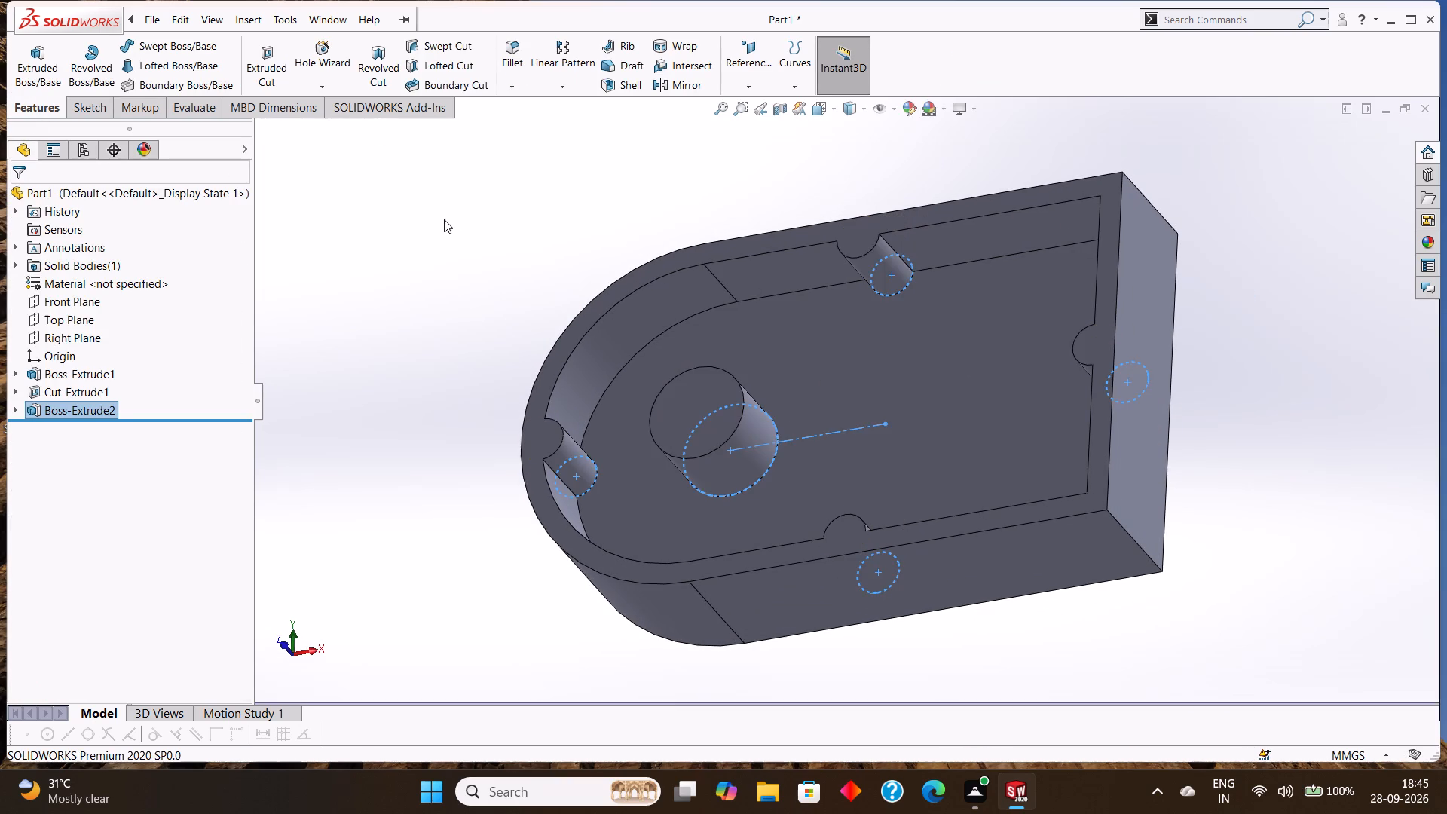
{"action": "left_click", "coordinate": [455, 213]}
Examine from several angles how the extruded edge bosses and the large round boss sit in the pocket.
{"action": "middle_click_drag", "start_coordinate": [475, 204], "coordinate": [509, 263]}
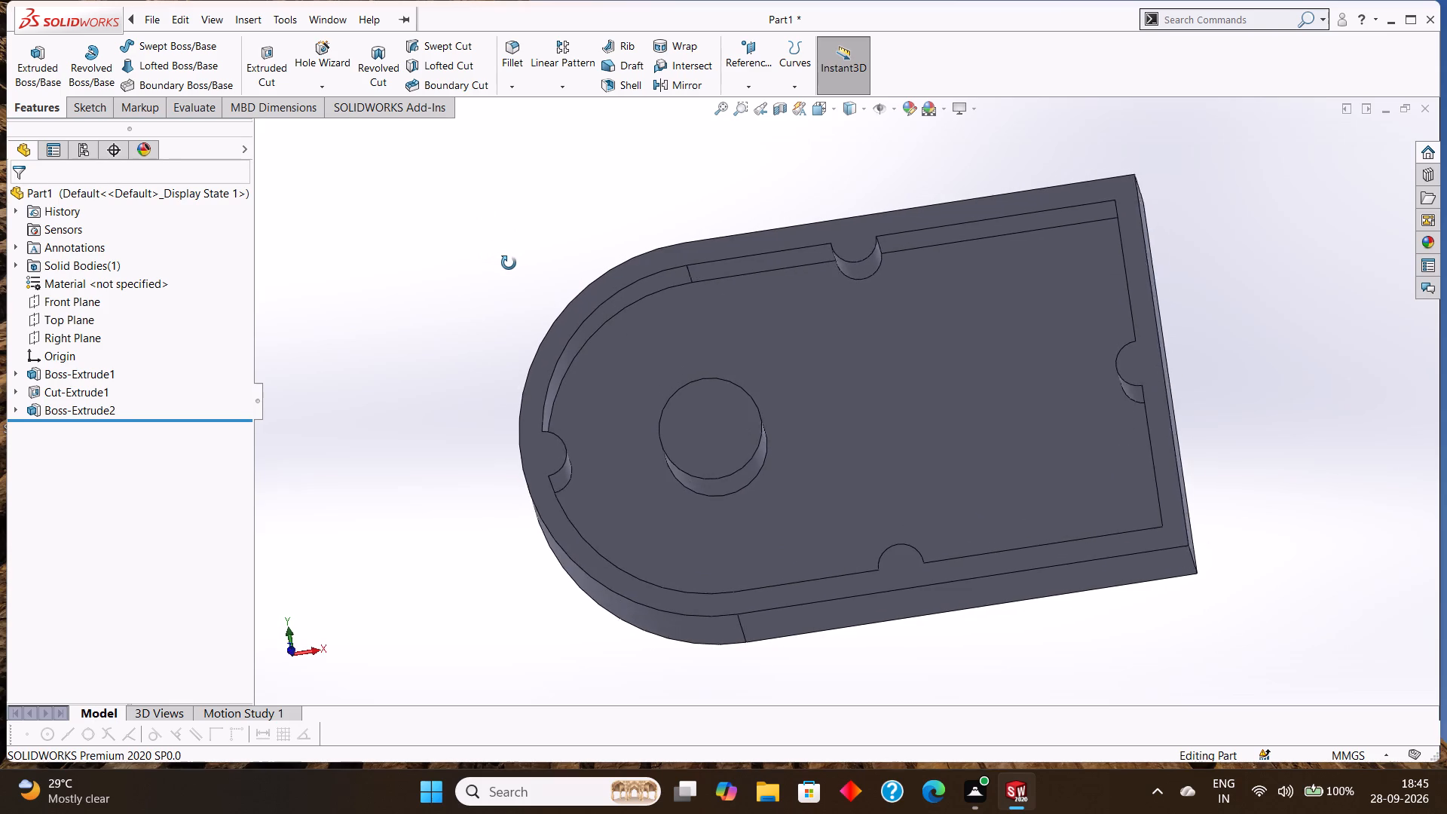
{"action": "middle_click_drag", "start_coordinate": [509, 263], "coordinate": [505, 266]}
{"action": "scroll", "coordinate": [514, 286], "scroll_direction": "up", "scroll_amount": 1}
{"action": "scroll", "coordinate": [644, 295], "scroll_direction": "down", "scroll_amount": 1}
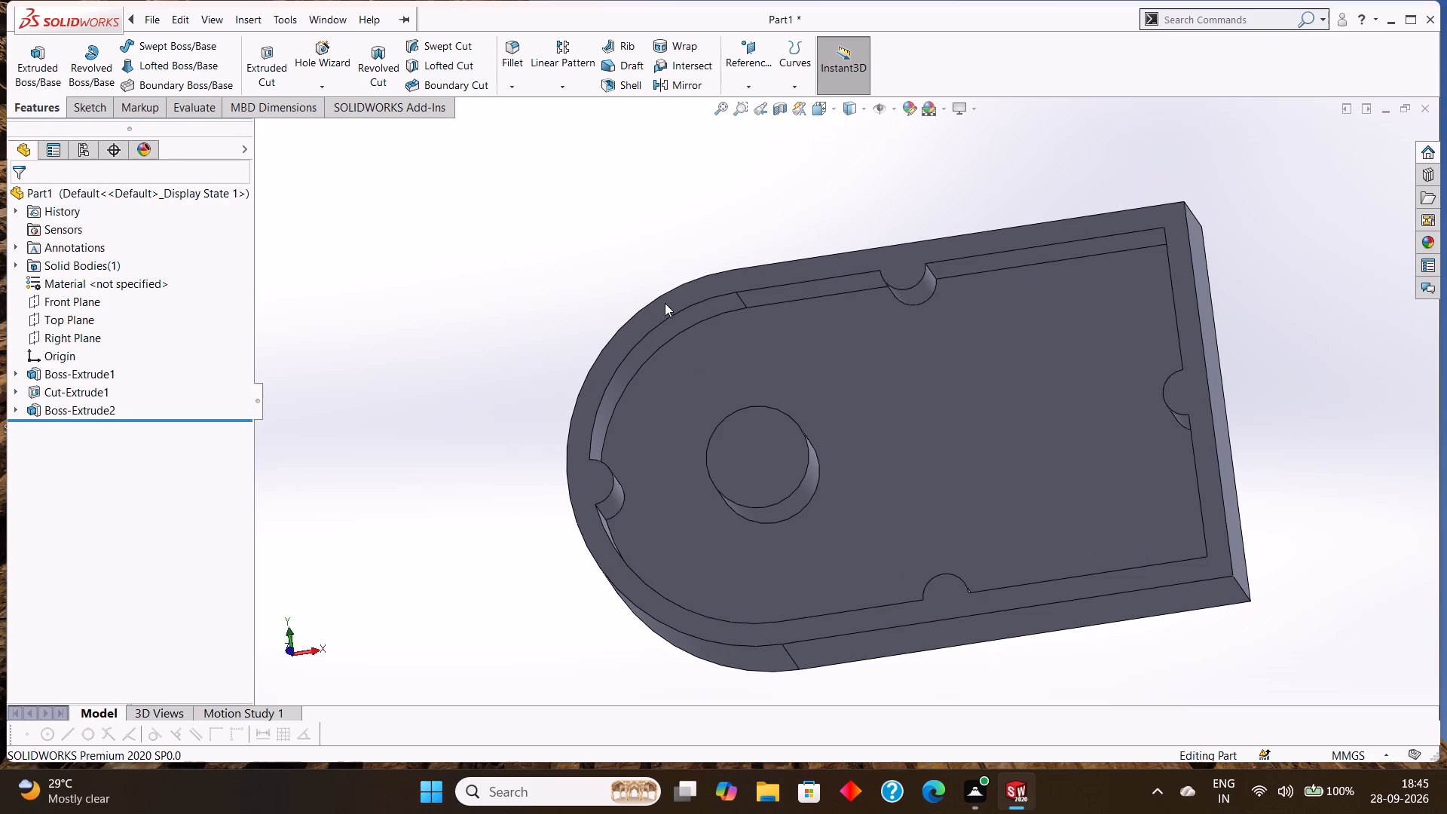
{"action": "scroll", "coordinate": [665, 303], "scroll_direction": "up", "scroll_amount": 1}
{"action": "middle_click_drag", "start_coordinate": [874, 449], "coordinate": [880, 305]}
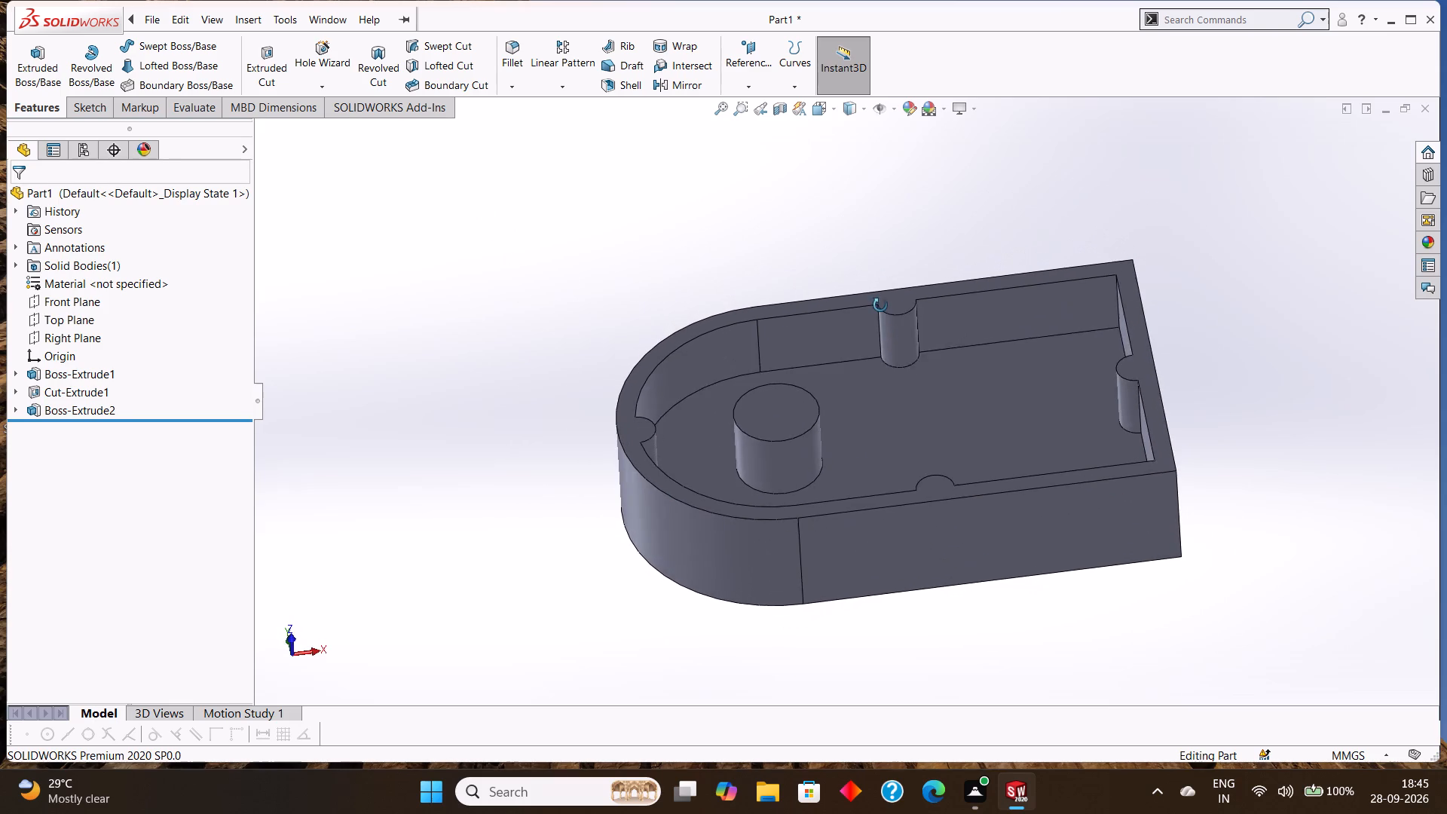
{"action": "middle_click_drag", "start_coordinate": [880, 305], "coordinate": [883, 325]}
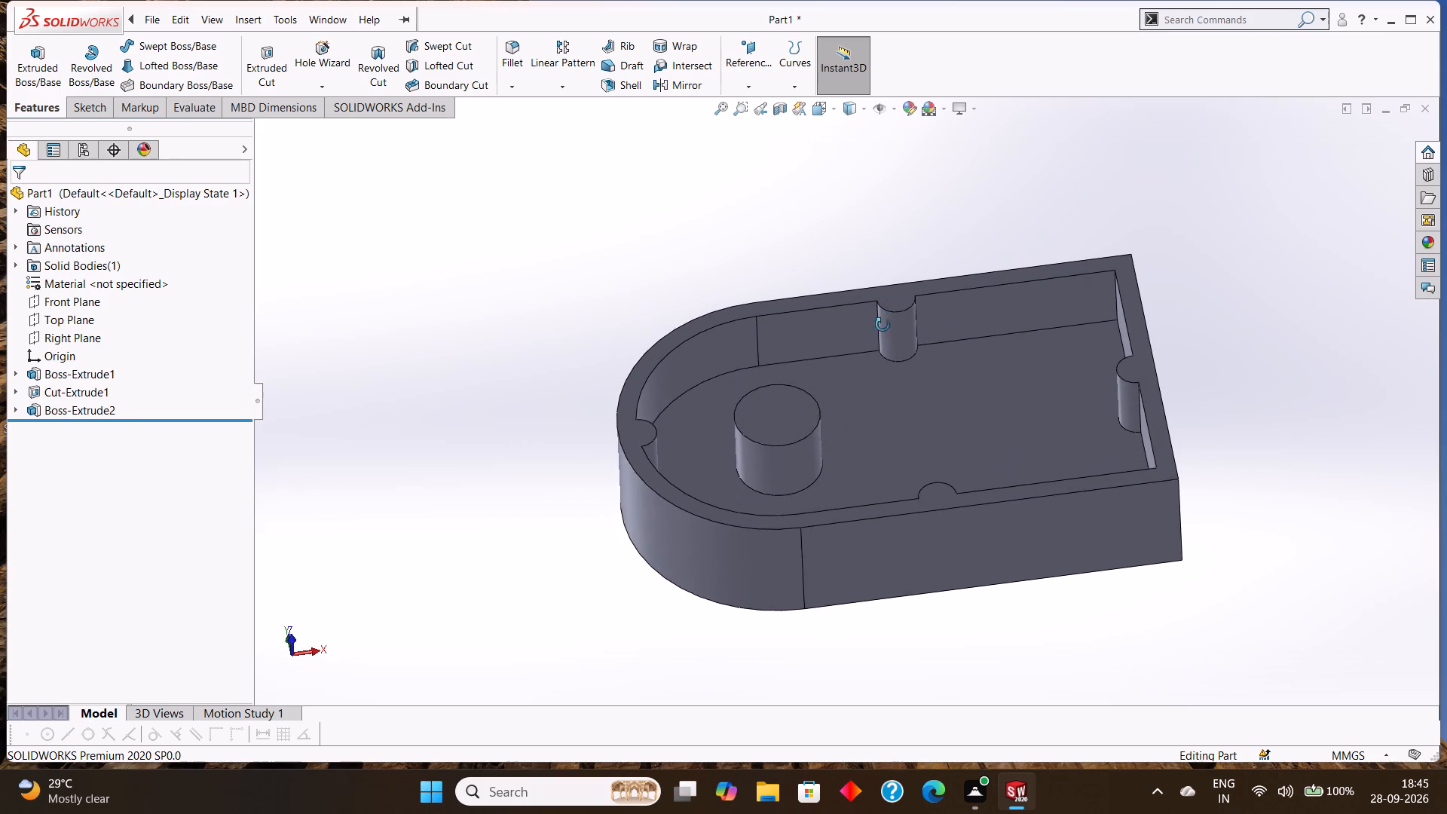
{"action": "middle_click_drag", "start_coordinate": [883, 325], "coordinate": [888, 390]}
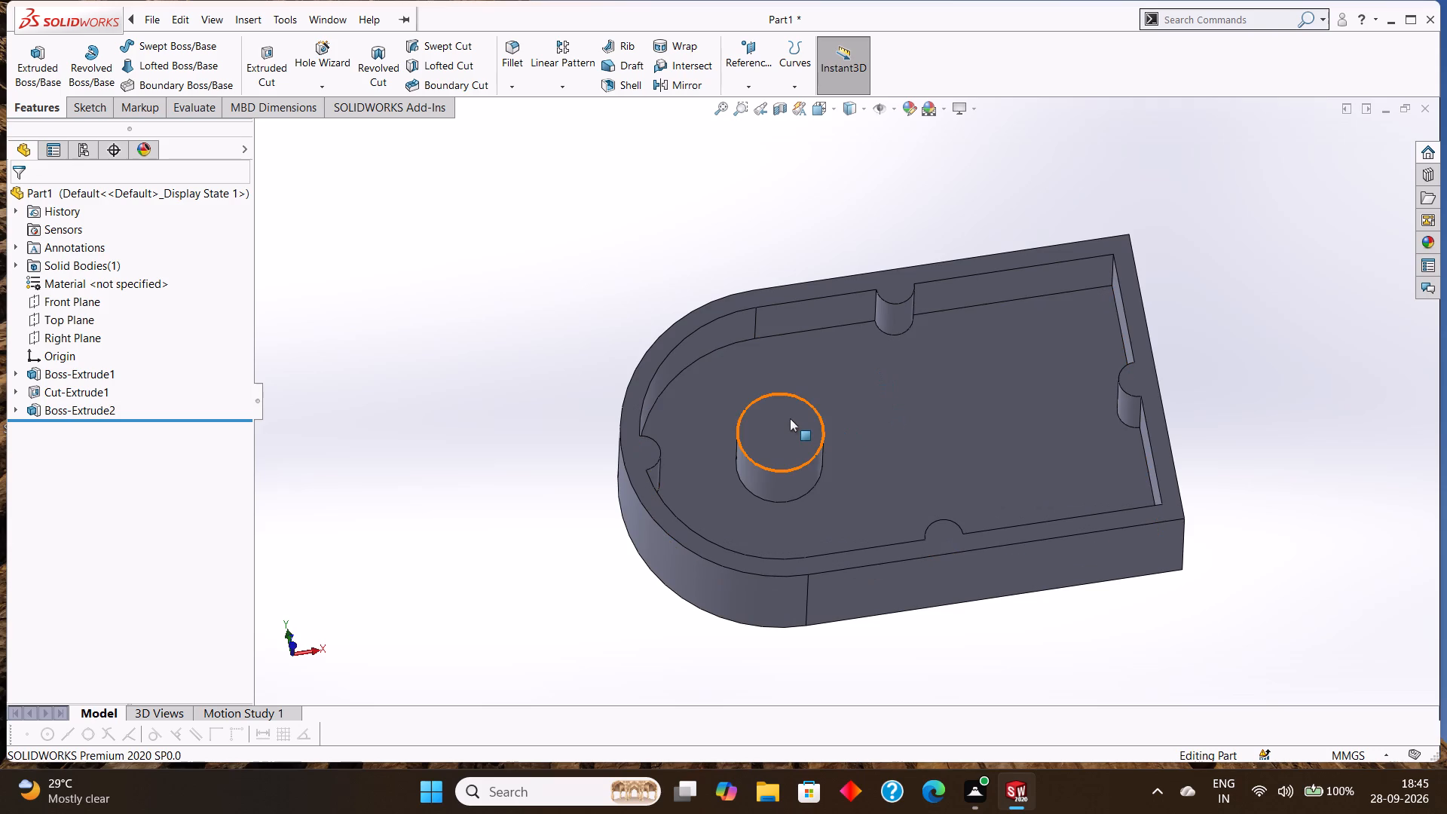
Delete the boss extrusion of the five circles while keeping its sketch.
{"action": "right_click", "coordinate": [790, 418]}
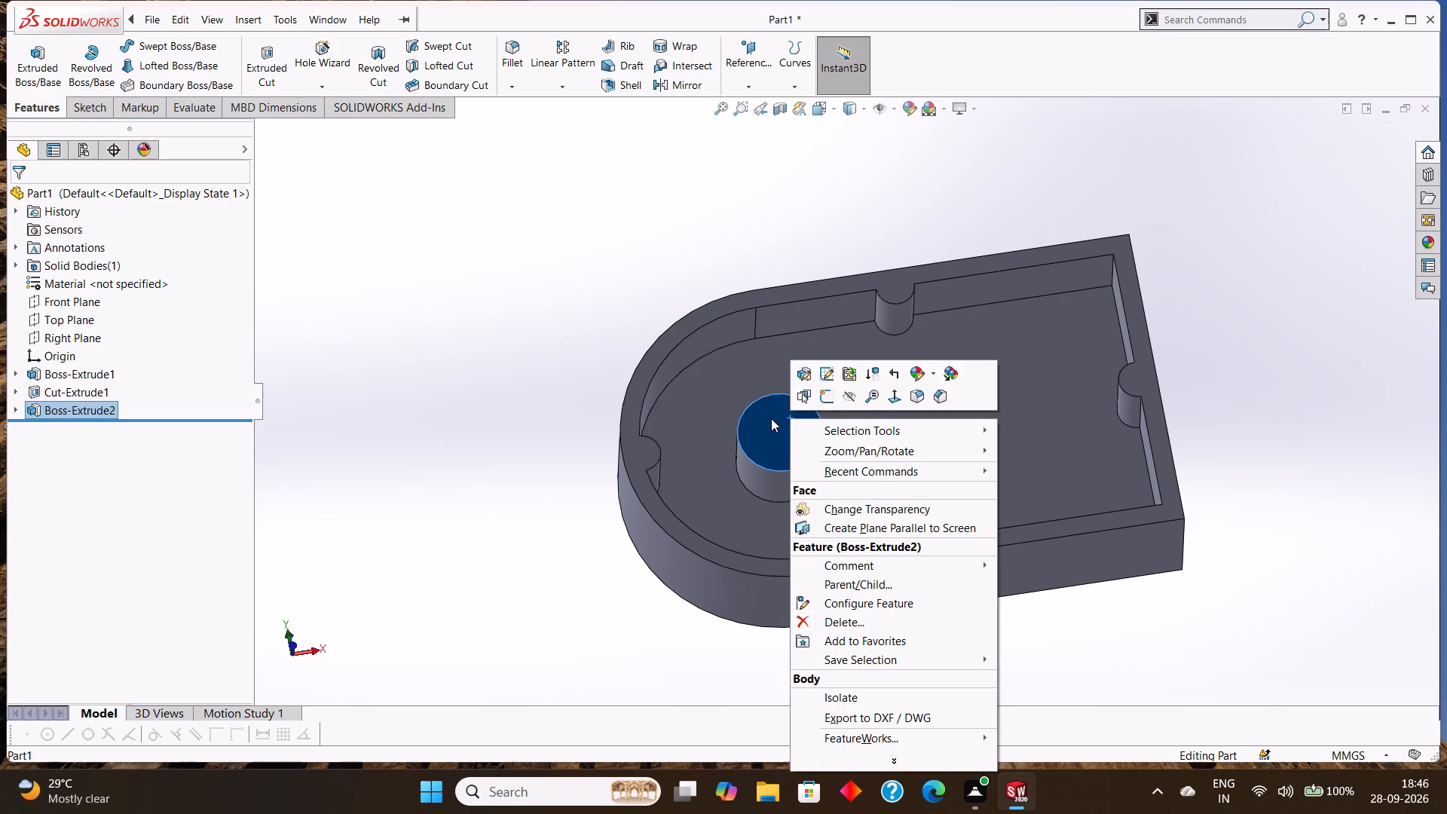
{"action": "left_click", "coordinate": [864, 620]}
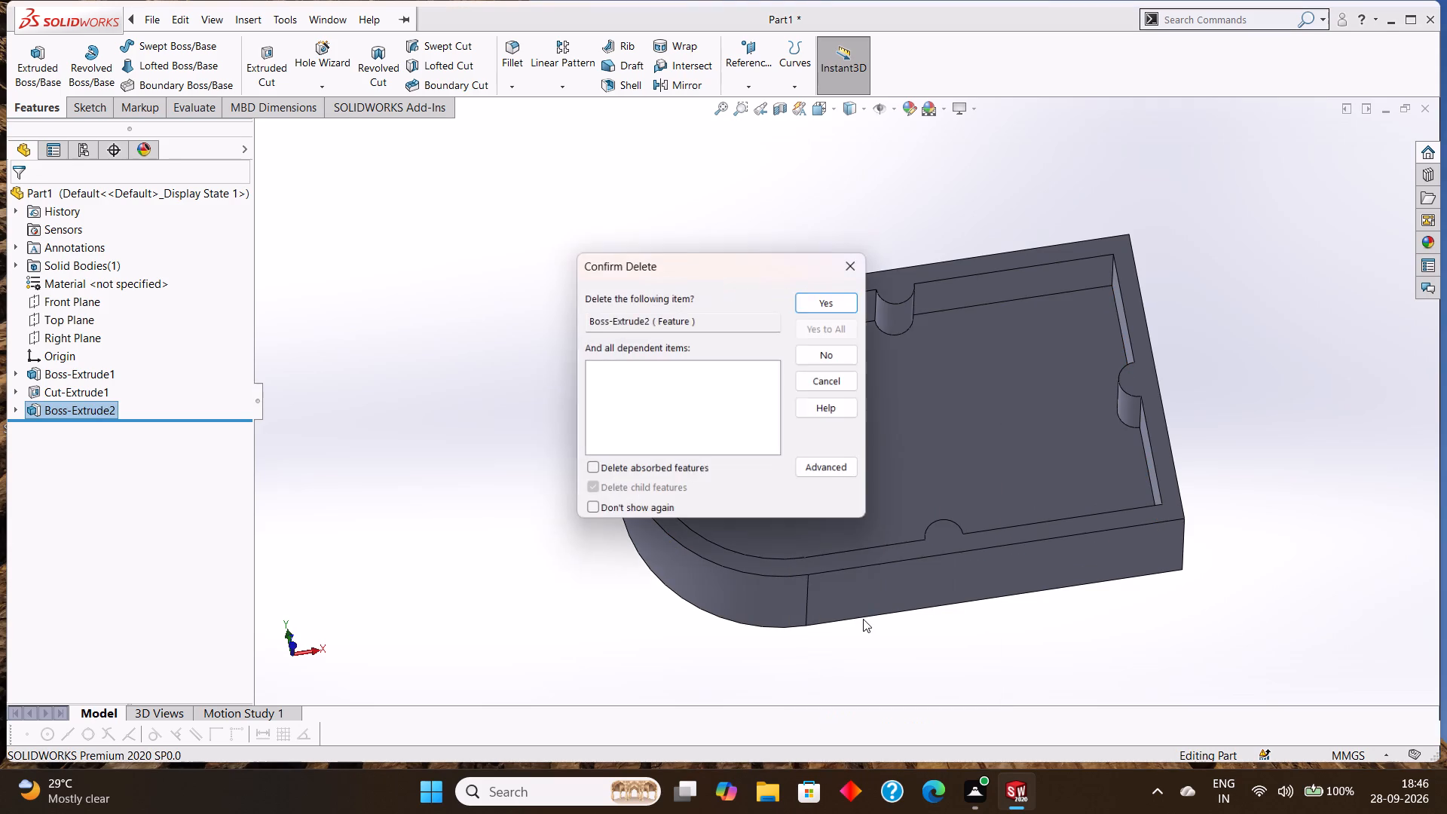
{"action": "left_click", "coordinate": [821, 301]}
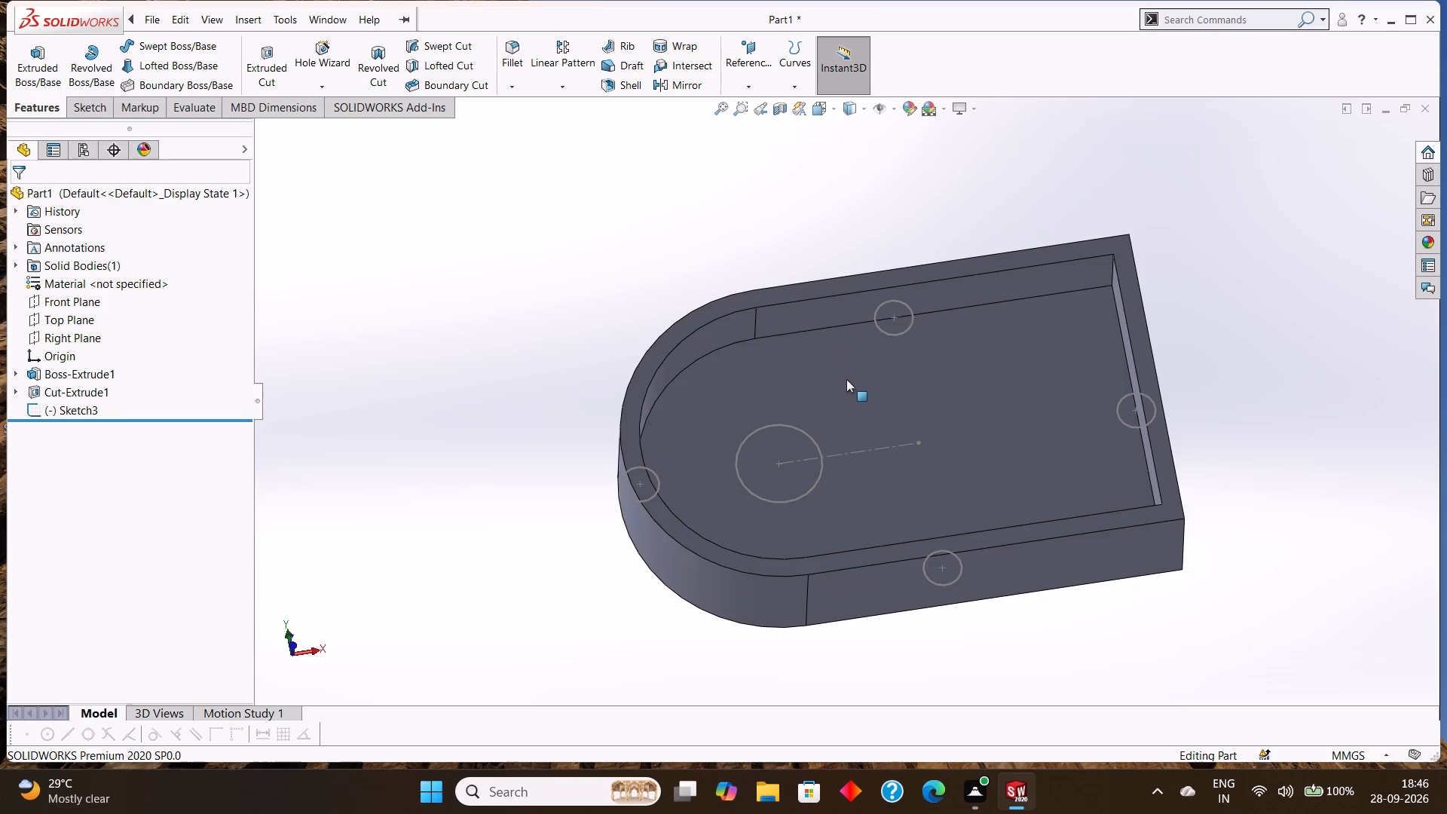
Delete the leftover sketch containing the five circles and the centerline.
{"action": "scroll", "coordinate": [848, 381], "scroll_direction": "up", "scroll_amount": 2}
{"action": "scroll", "coordinate": [804, 429], "scroll_direction": "down", "scroll_amount": 2}
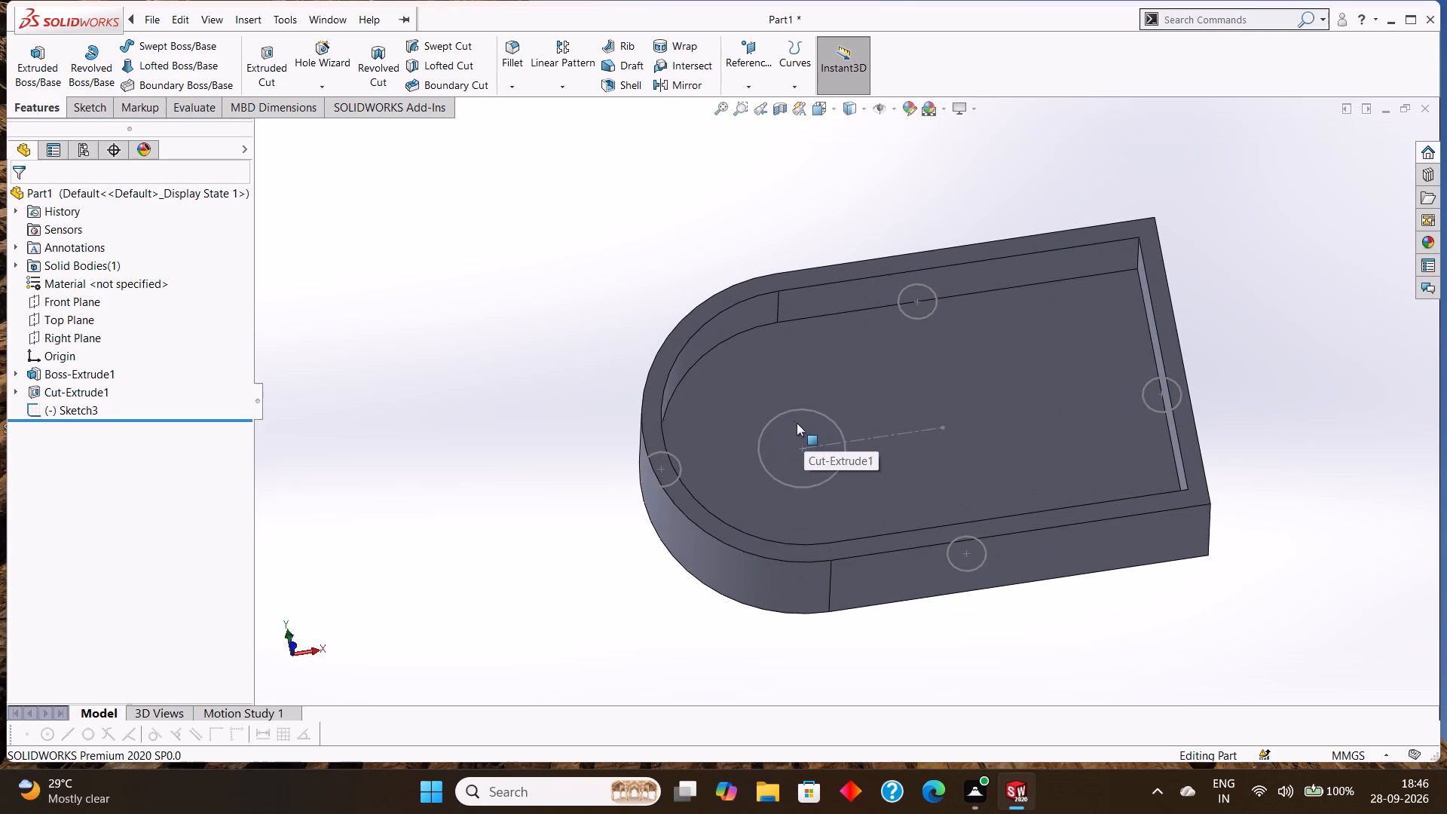
{"action": "right_click", "coordinate": [794, 411]}
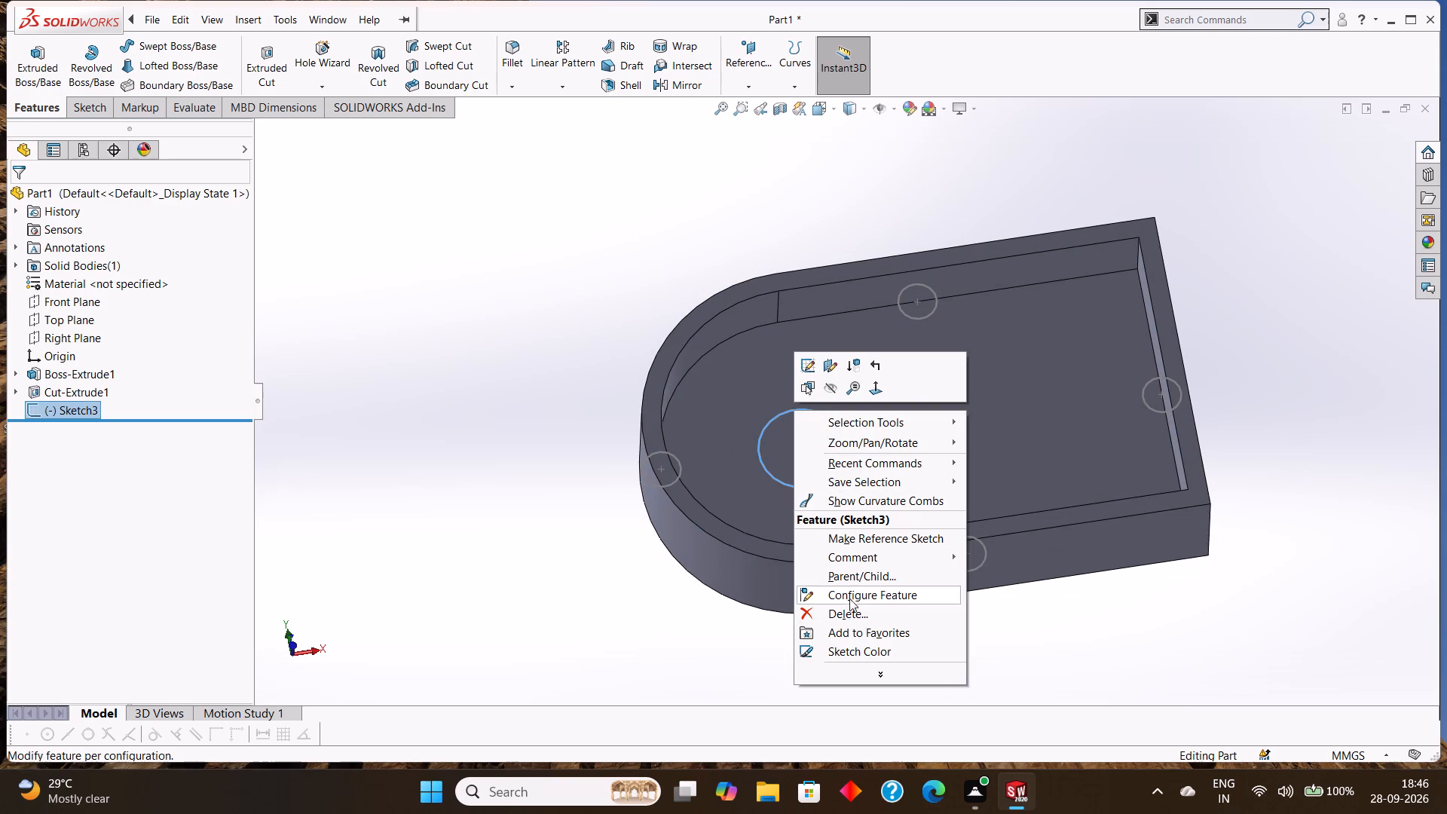
{"action": "left_click", "coordinate": [849, 608]}
{"action": "left_click", "coordinate": [820, 294]}
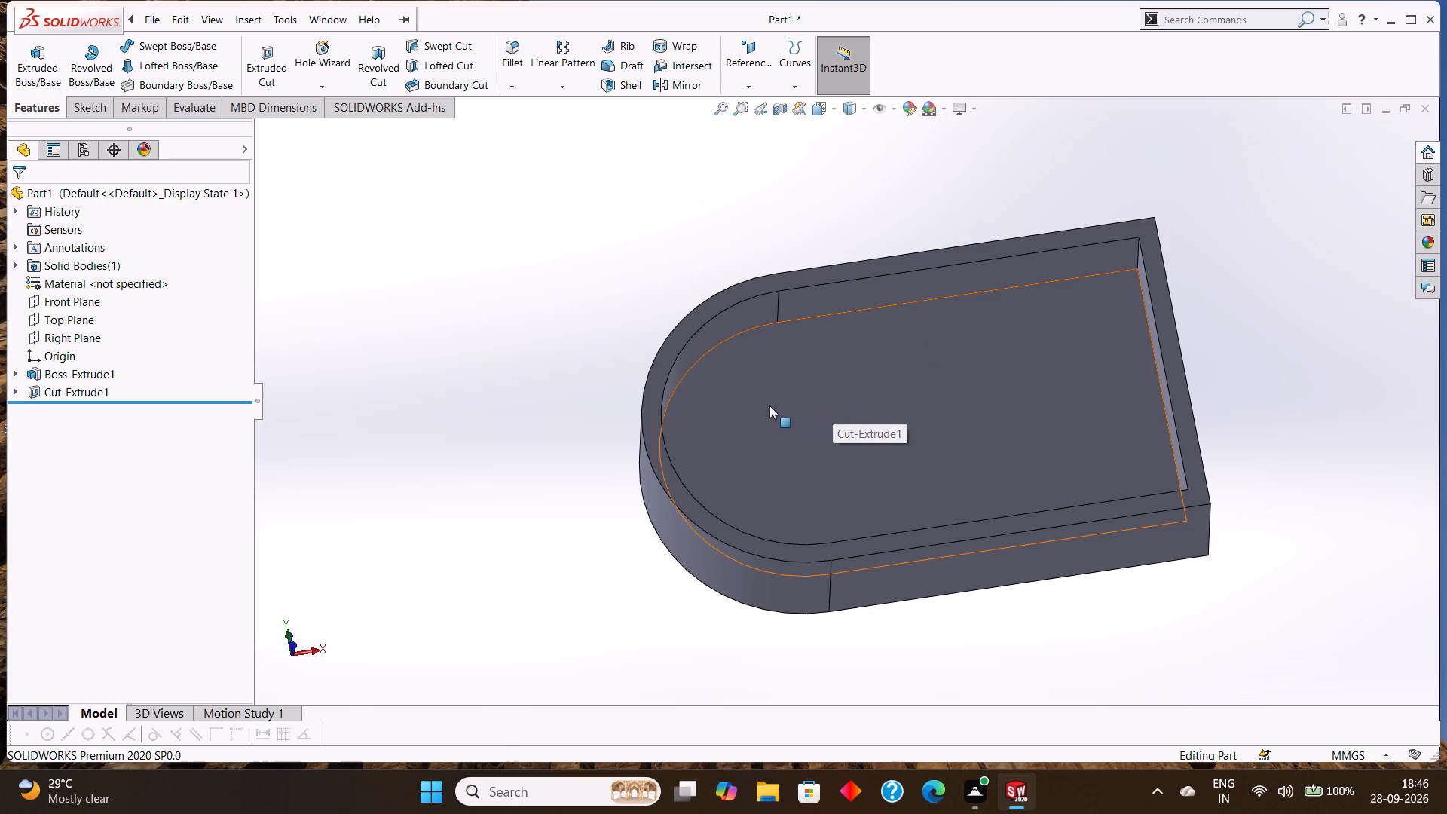
On the pocket floor, sketch a horizontal 22 mm centerline from the origin toward the short end, and a vertical centerline from its end to the upper long edge.
{"action": "right_click", "coordinate": [792, 394]}
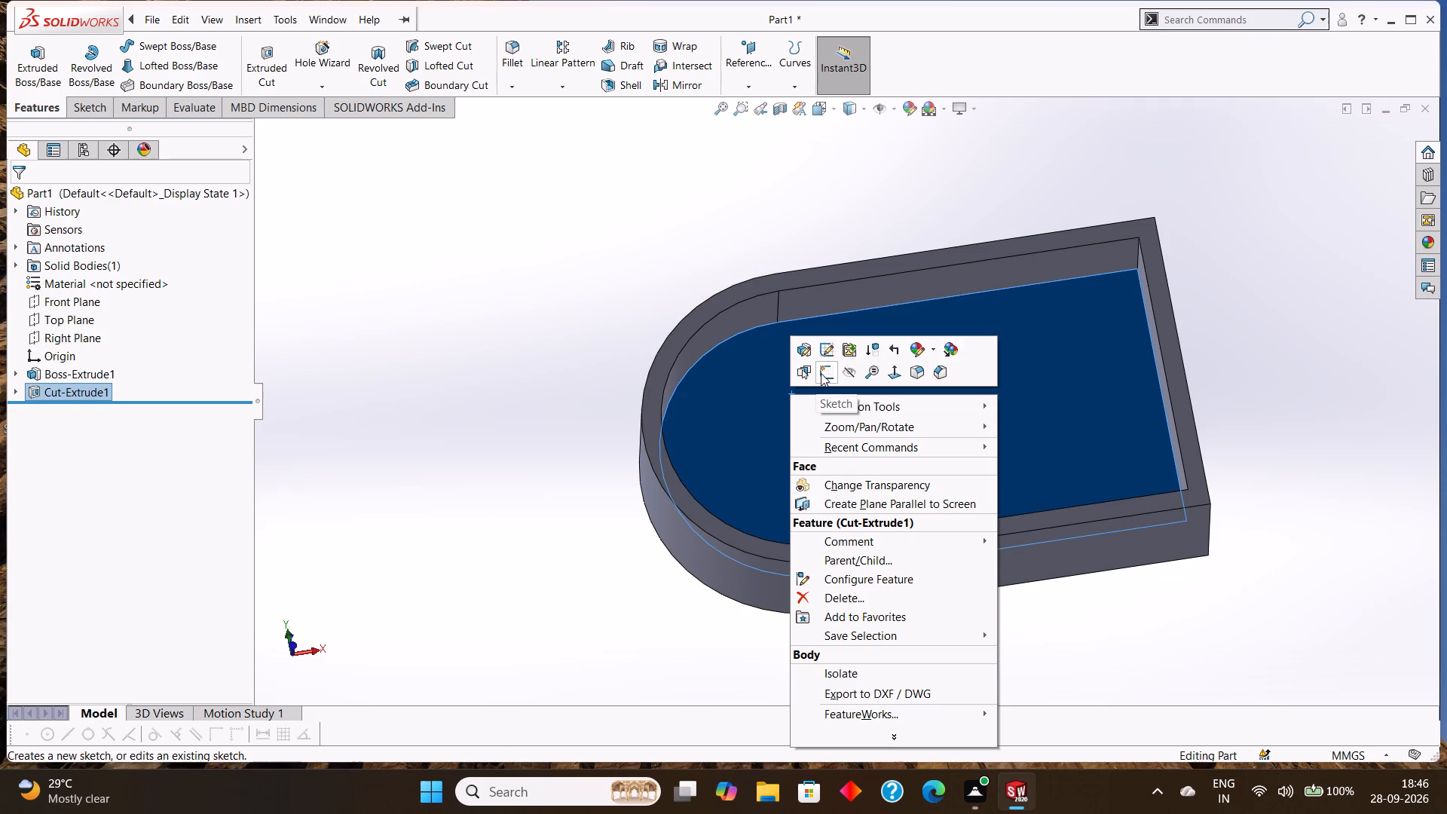
{"action": "left_click", "coordinate": [822, 372]}
{"action": "key", "text": "ctrl+8"}
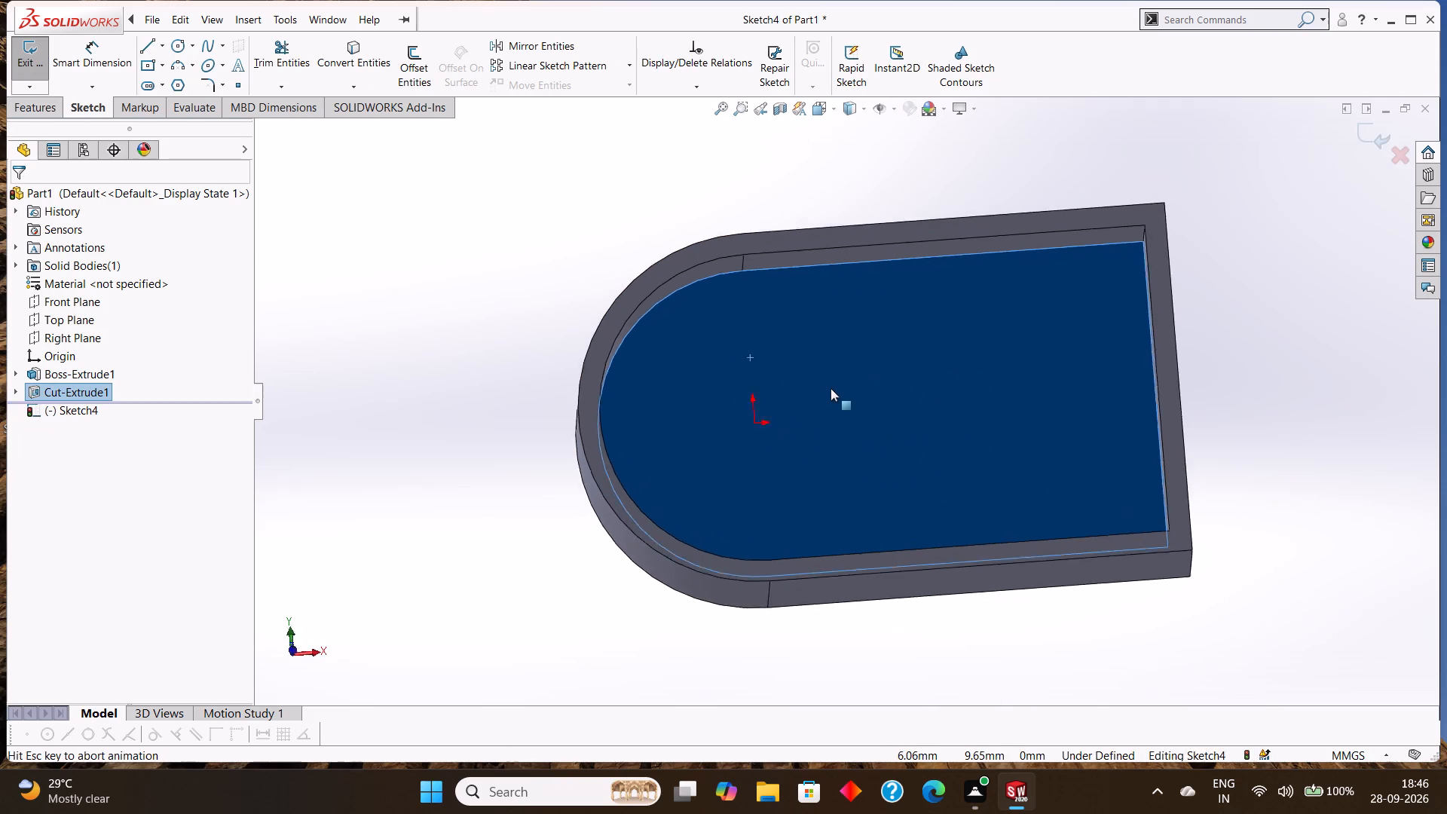
{"action": "key", "text": "Escape"}
{"action": "key", "text": "Escape"}
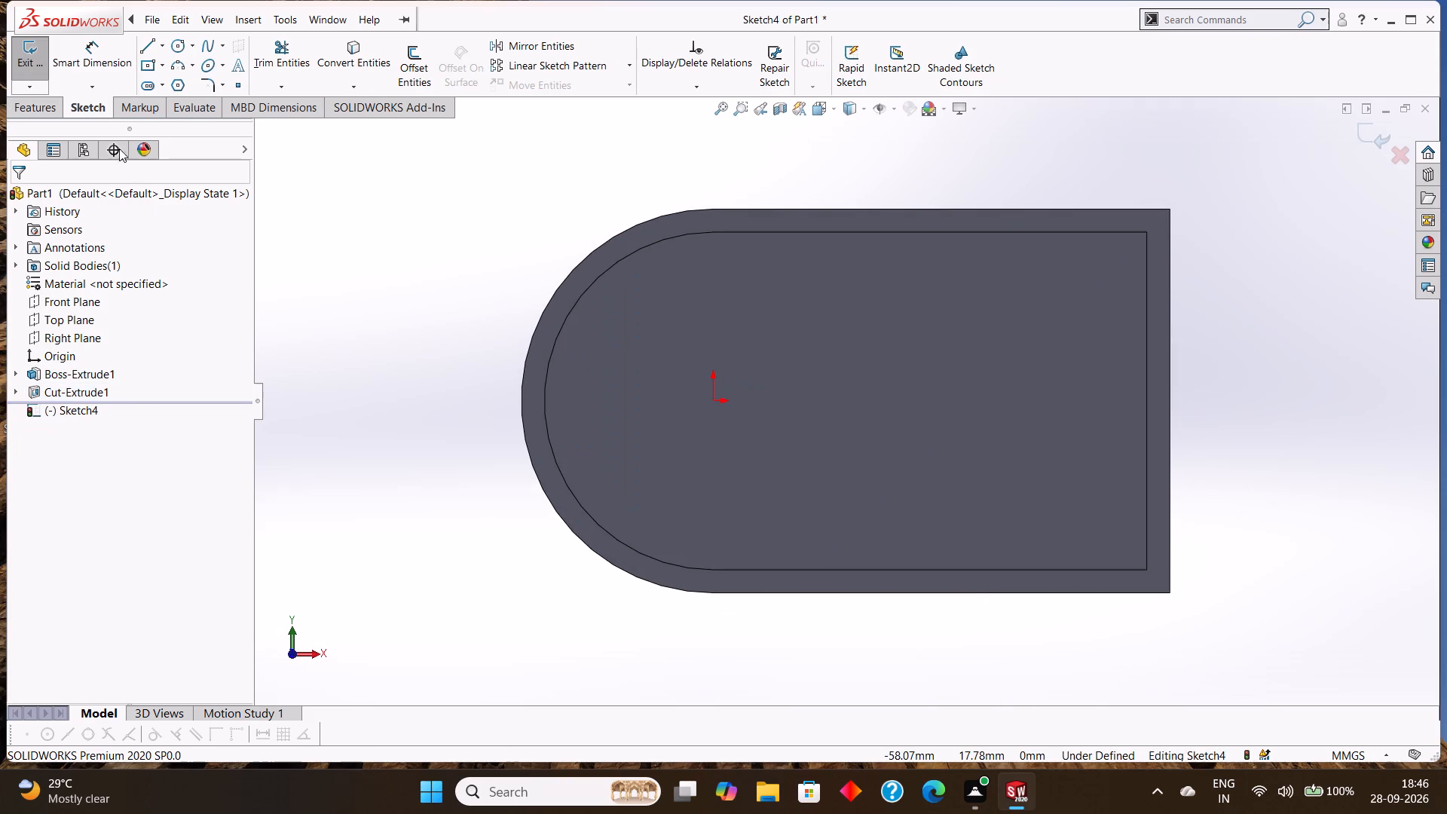
{"action": "left_click", "coordinate": [162, 49]}
{"action": "left_click", "coordinate": [181, 80]}
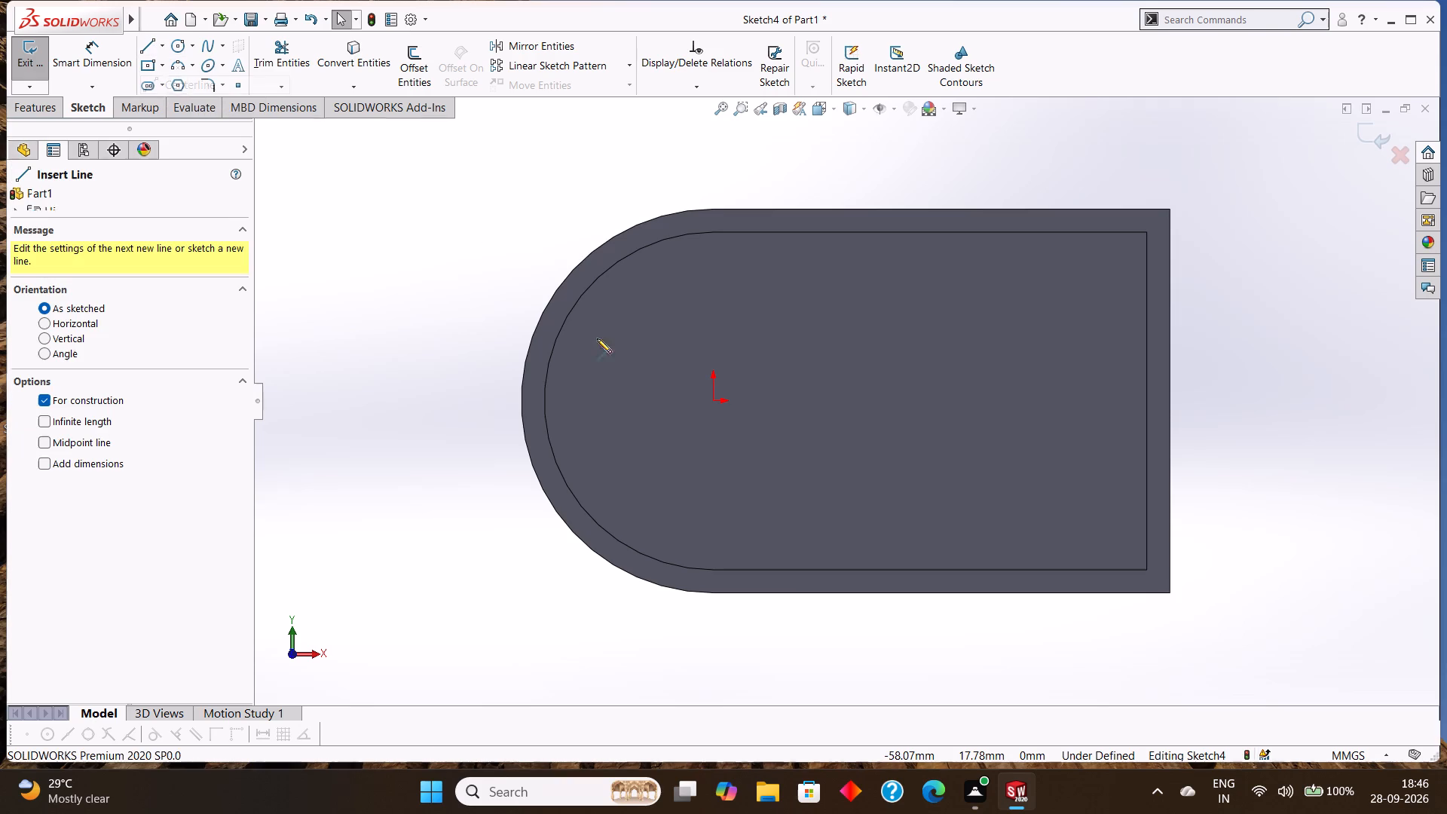
{"action": "left_click", "coordinate": [710, 403]}
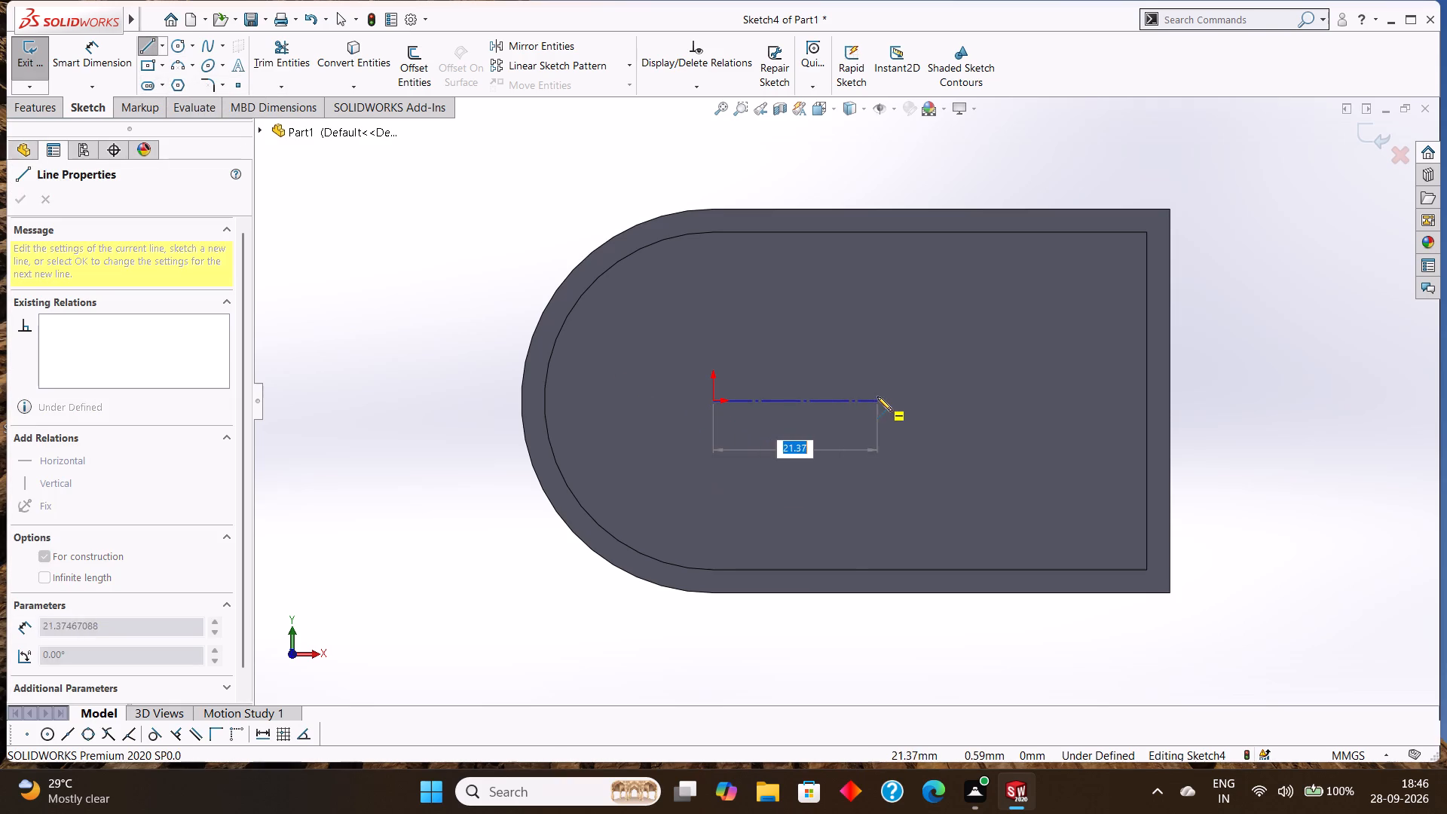
{"action": "type", "text": "22"}
{"action": "key", "text": "Return"}
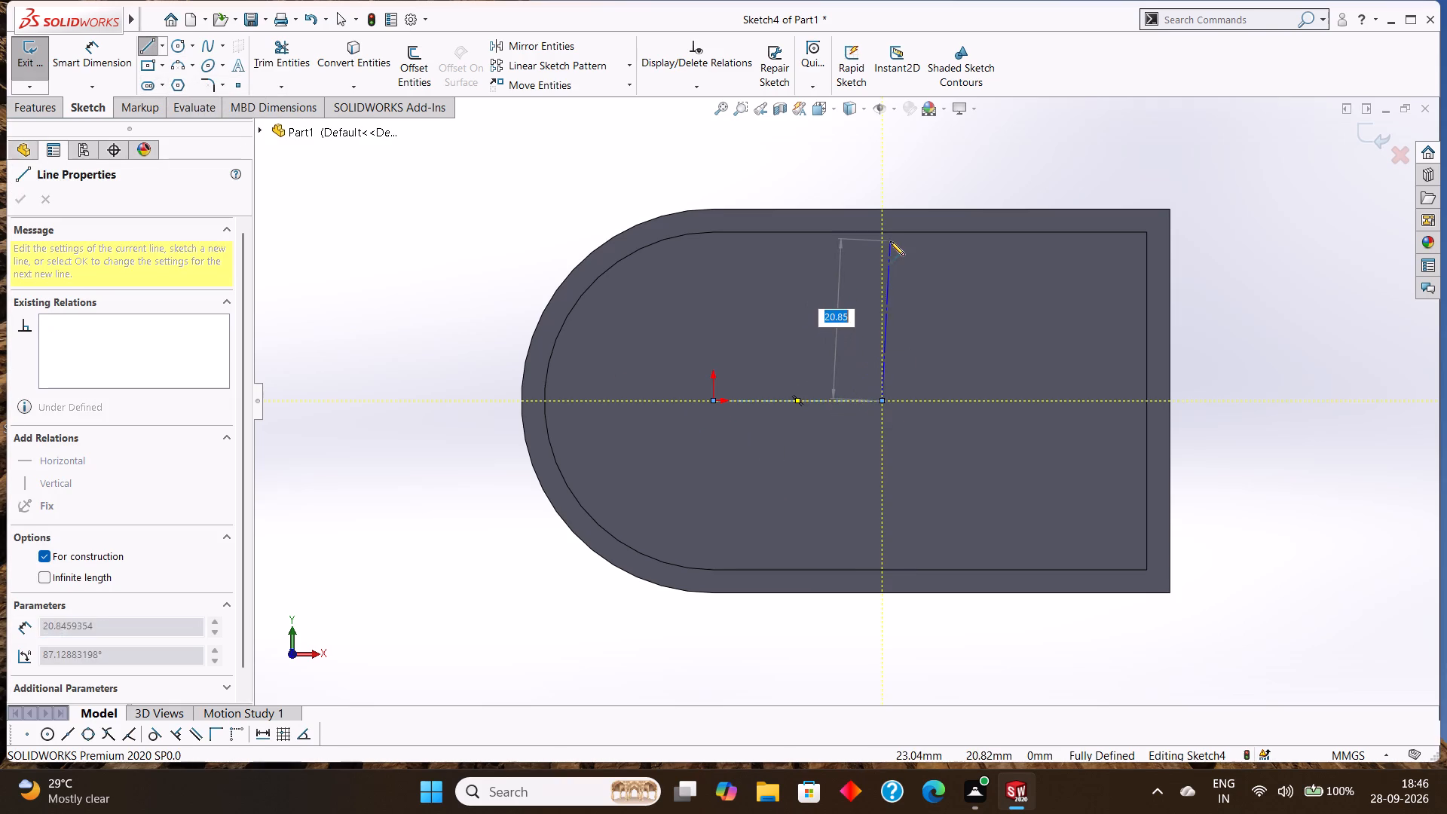
{"action": "left_click", "coordinate": [881, 231]}
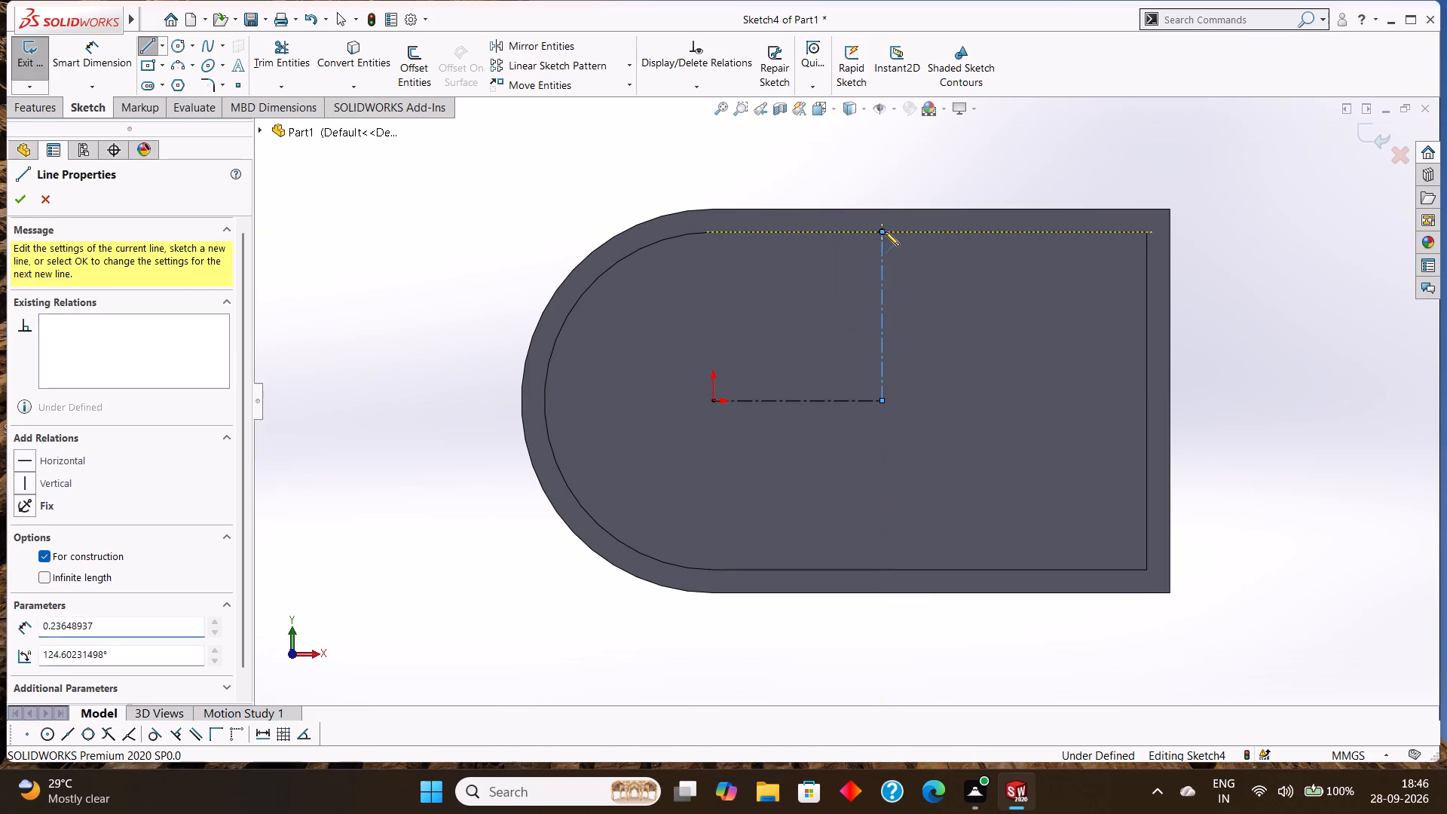
{"action": "right_click", "coordinate": [922, 252]}
{"action": "left_click", "coordinate": [959, 268]}
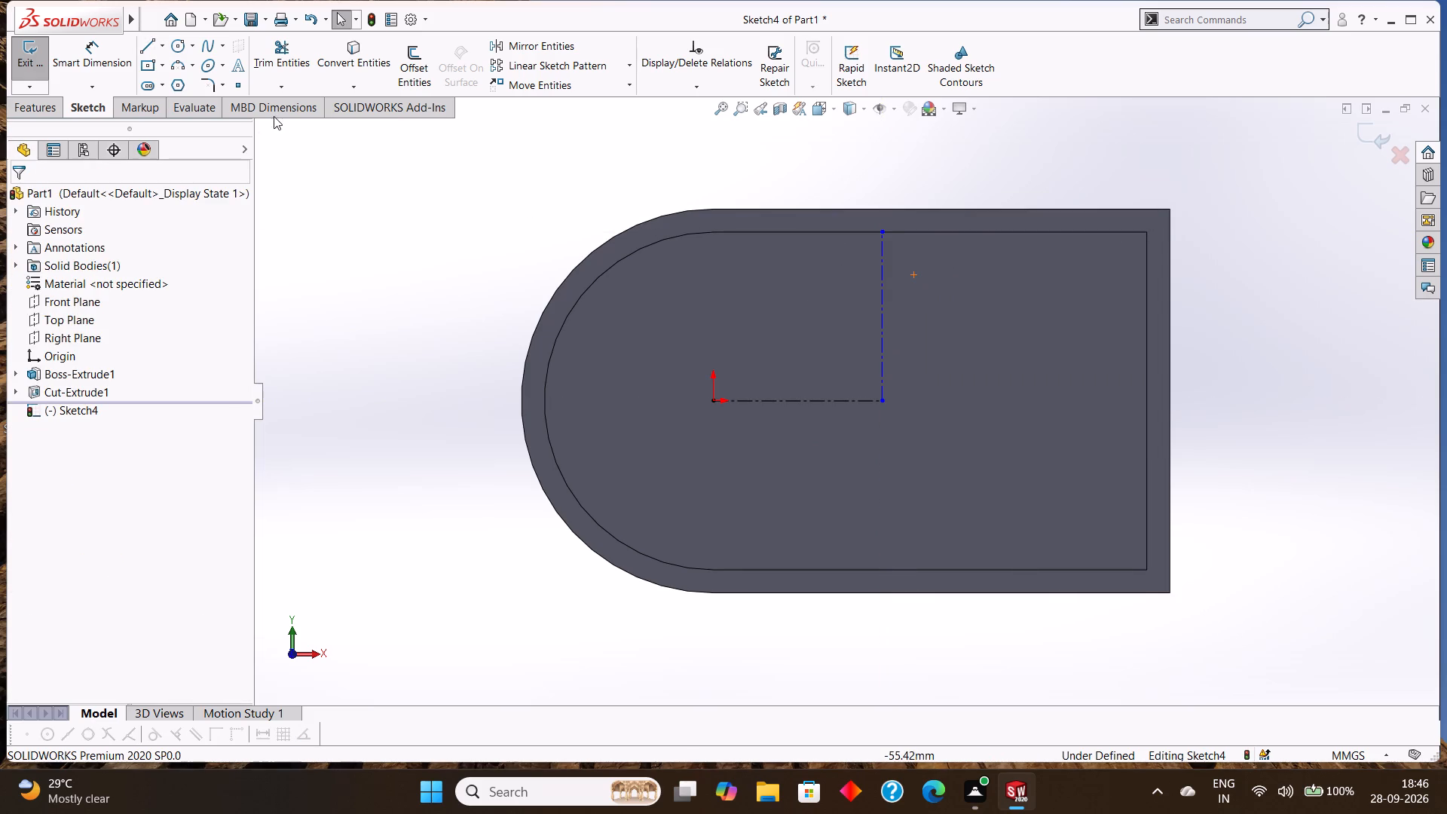
Draw a horizontal centerline about 34.5 mm long from the 22 mm centerline's end to the pocket's straight short end edge.
{"action": "left_click", "coordinate": [161, 44]}
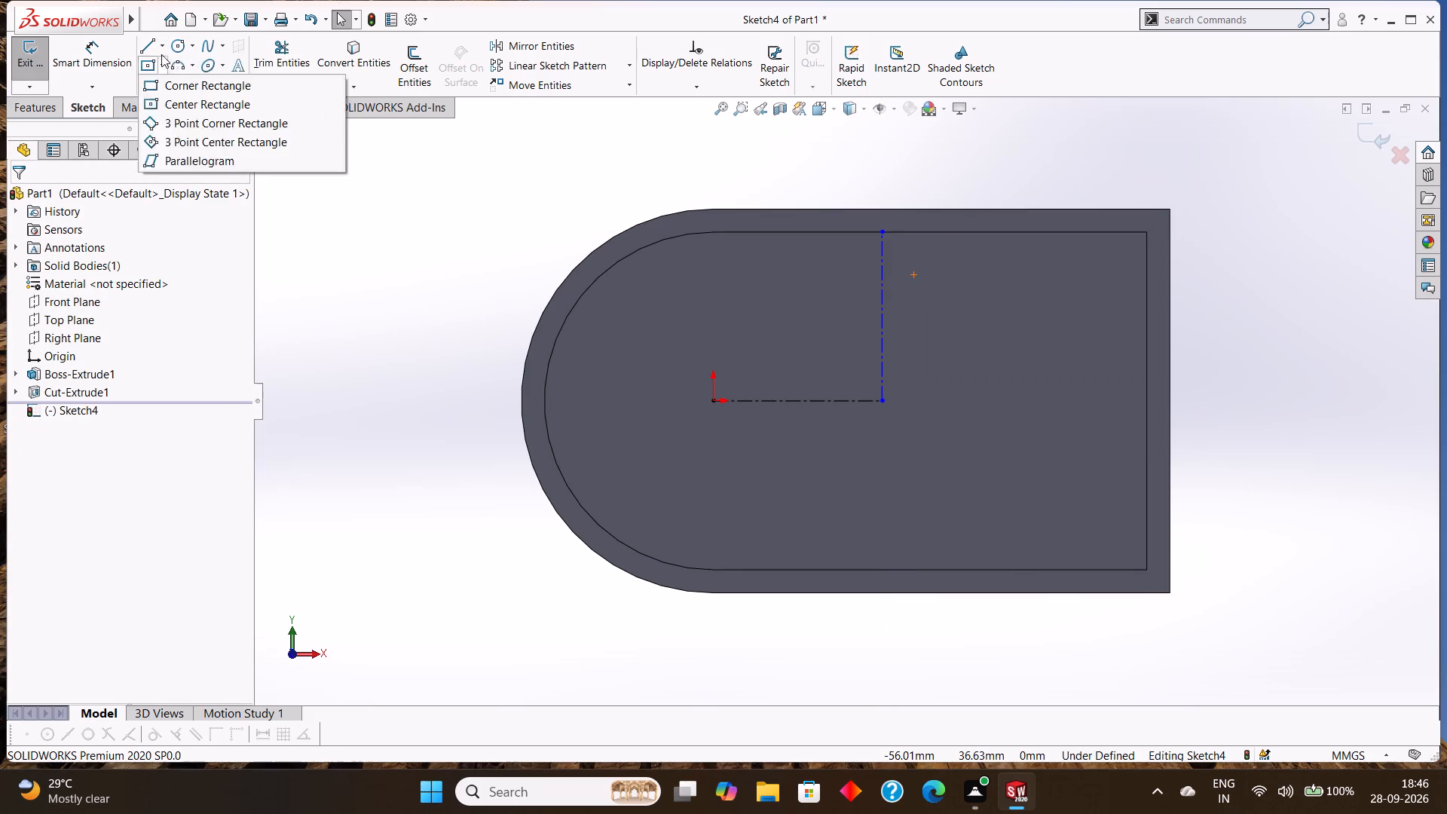
{"action": "left_click", "coordinate": [178, 81]}
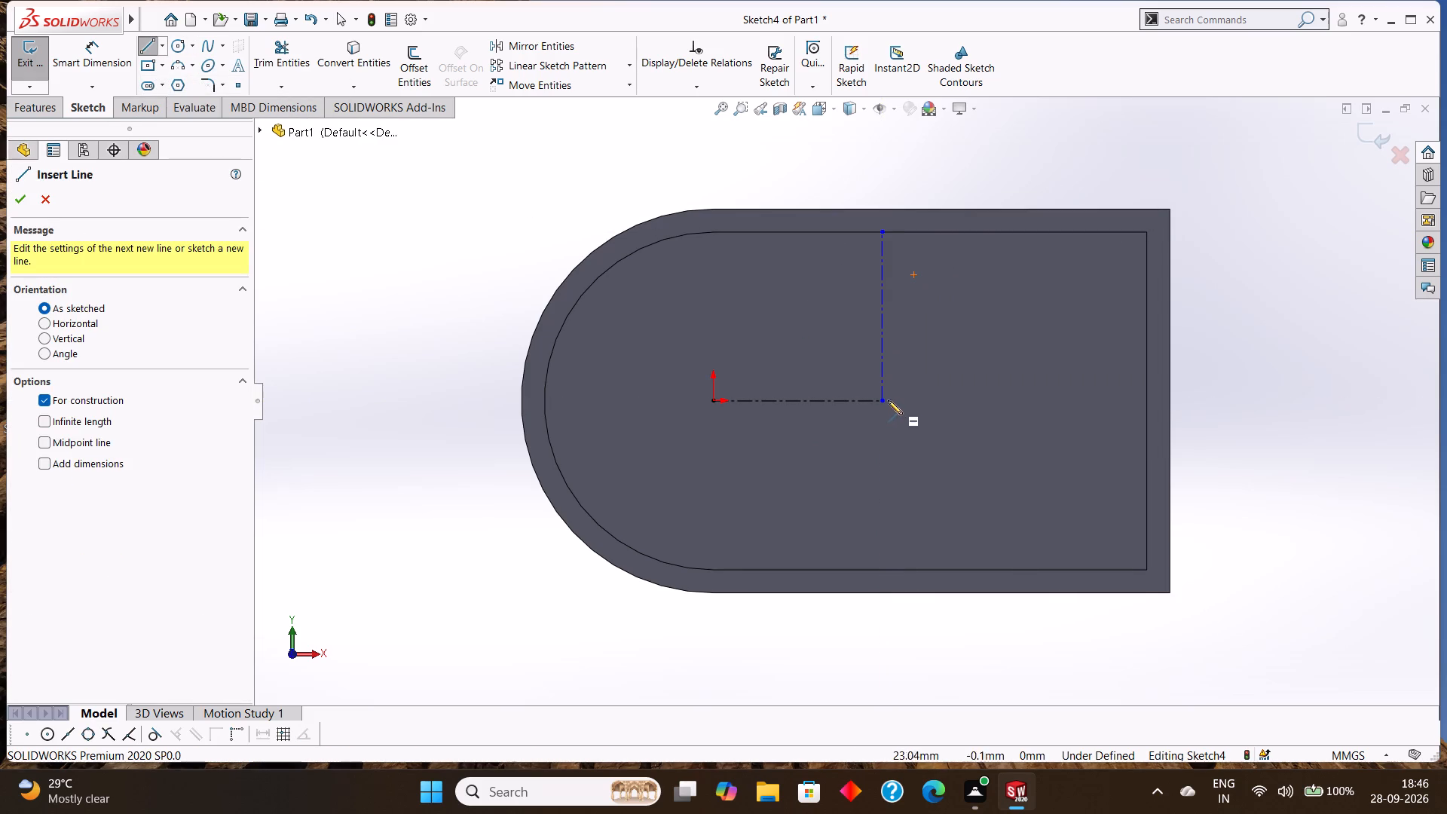
{"action": "left_click", "coordinate": [884, 398]}
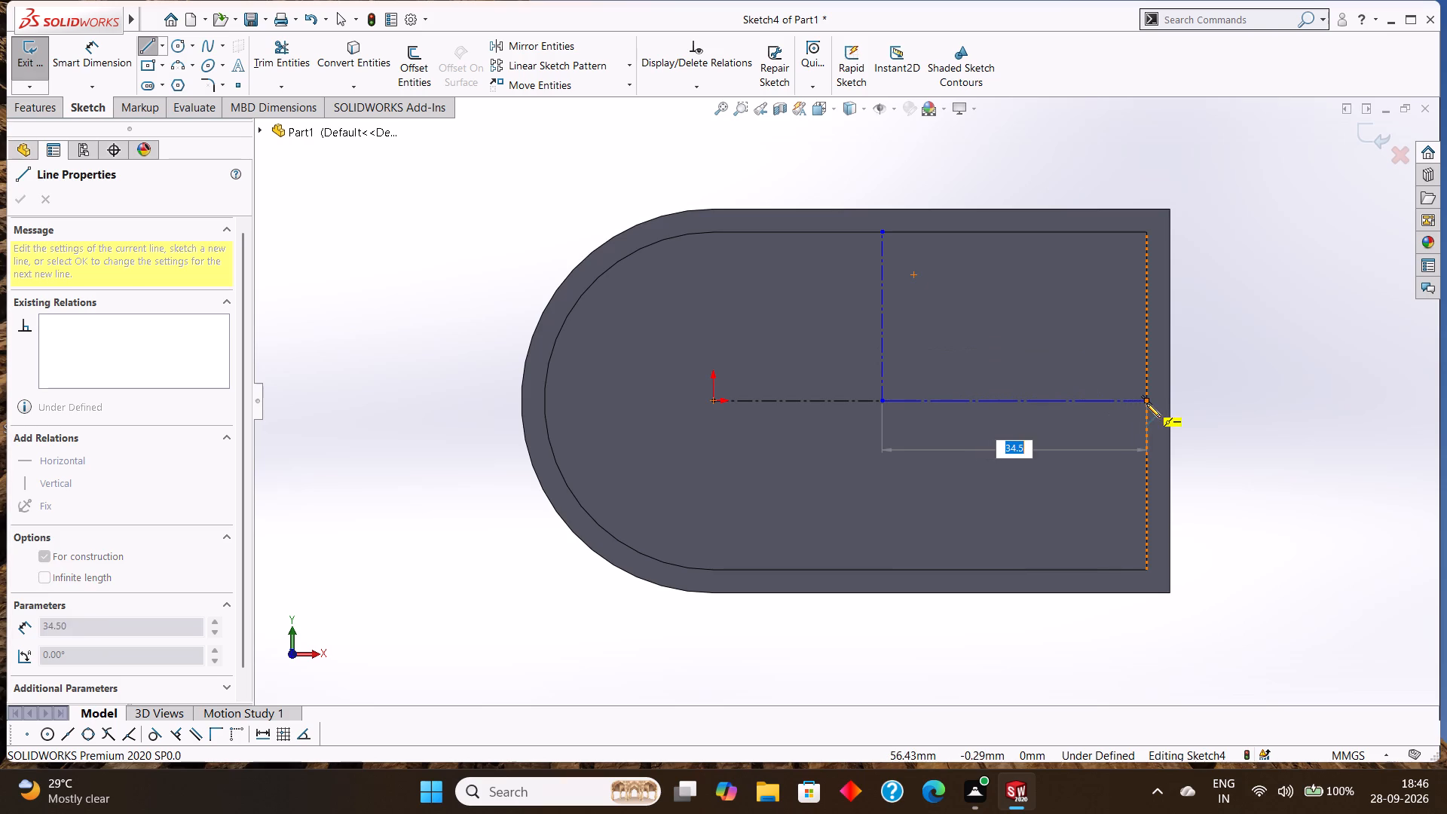
{"action": "left_click", "coordinate": [1146, 403]}
{"action": "right_click", "coordinate": [1152, 417]}
{"action": "left_click", "coordinate": [1177, 424]}
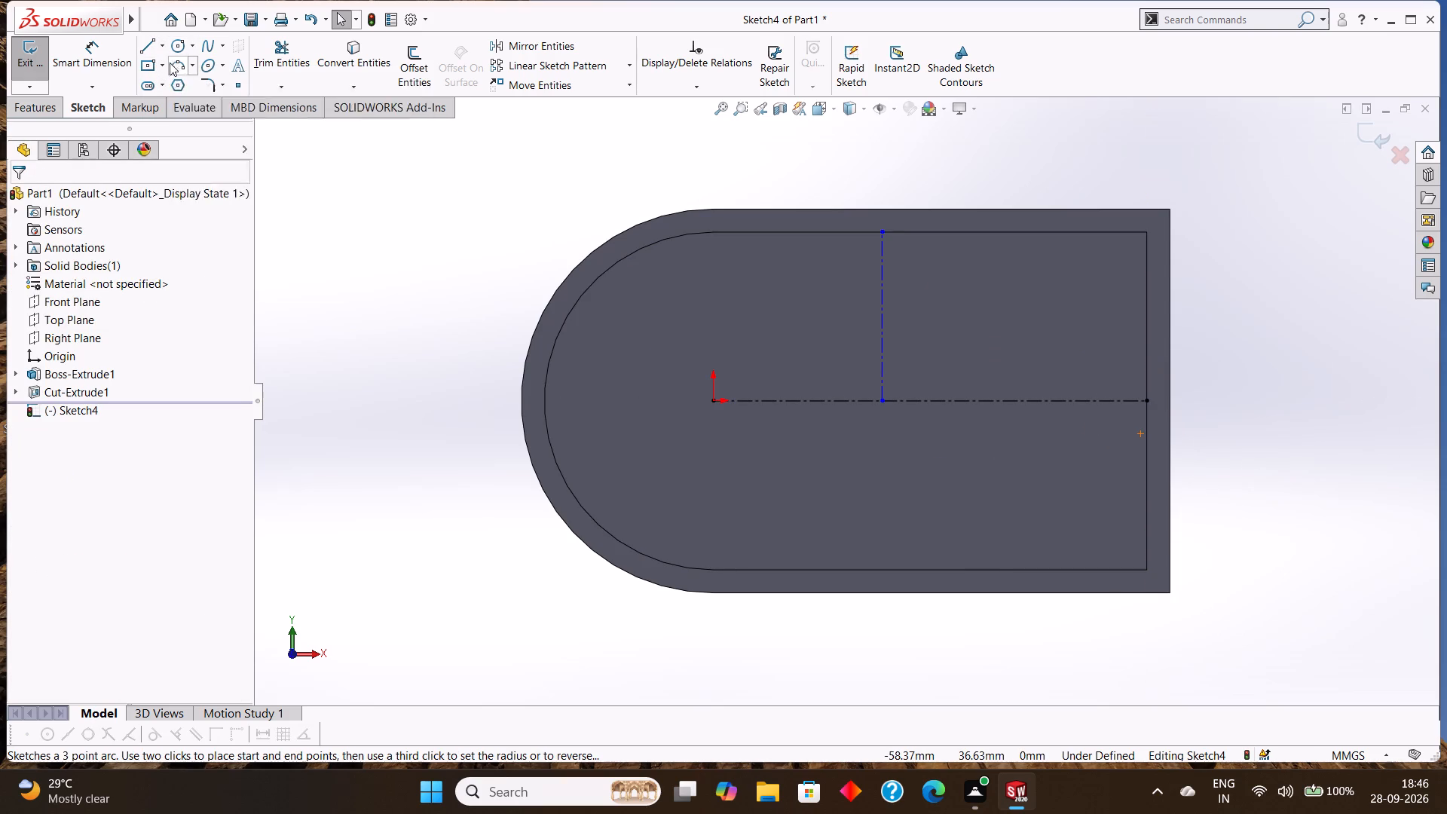
Draw a vertical centerline about 22 mm long from the 22 mm centerline's end down to the pocket's lower long edge.
{"action": "left_click", "coordinate": [192, 64]}
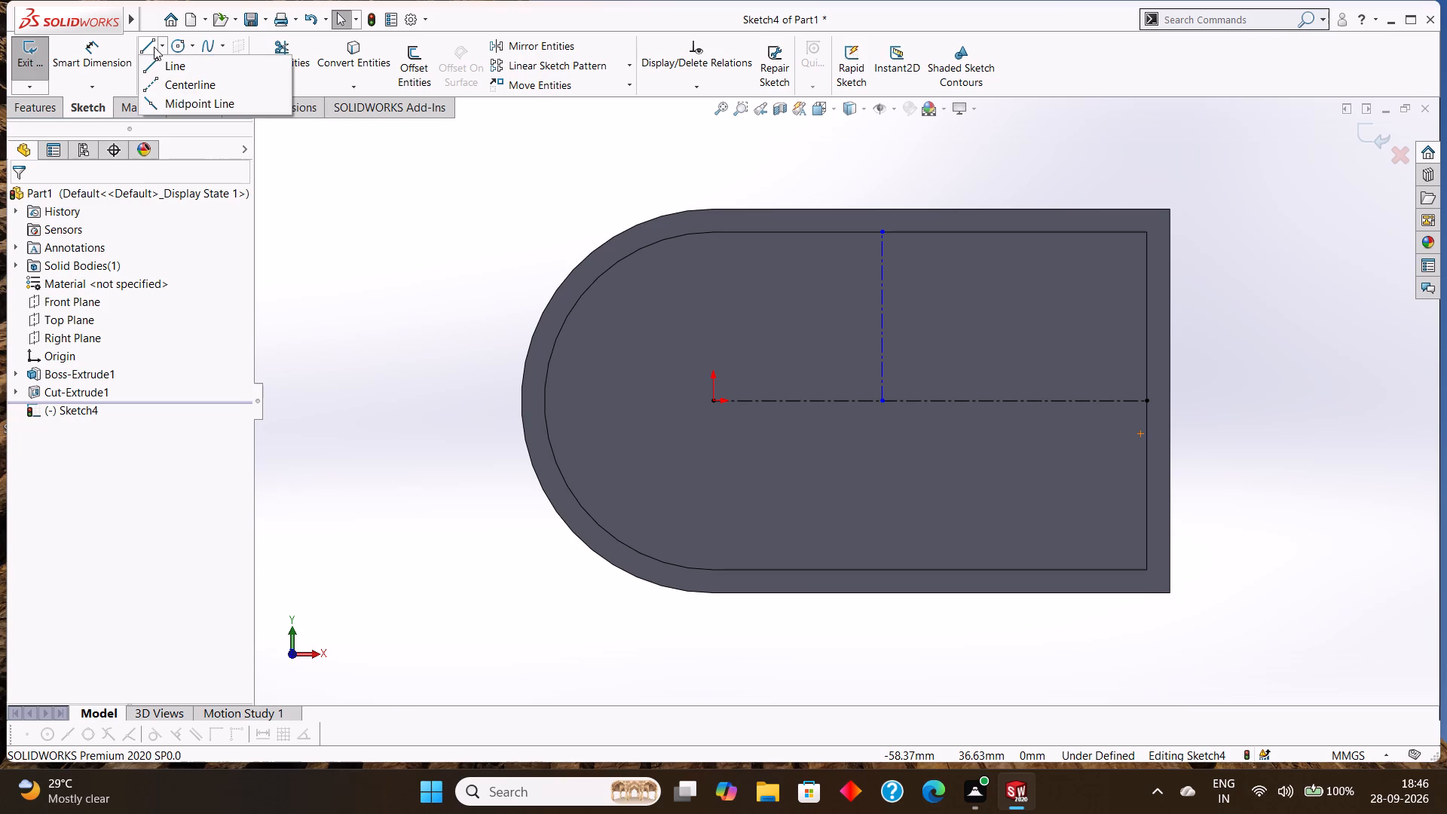
{"action": "left_click", "coordinate": [160, 47]}
{"action": "left_click", "coordinate": [160, 47]}
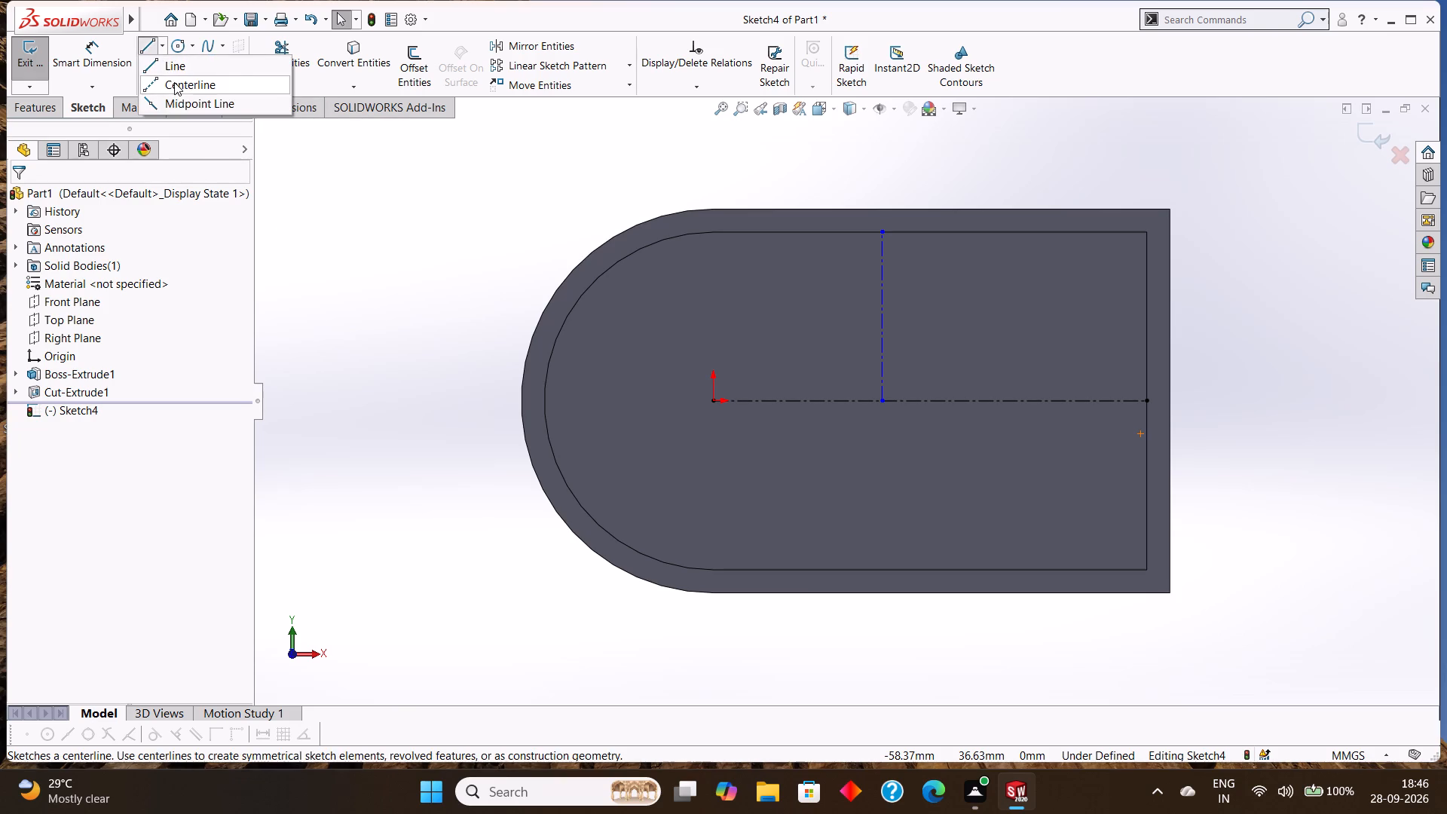
{"action": "left_click", "coordinate": [174, 82]}
{"action": "left_click", "coordinate": [883, 401]}
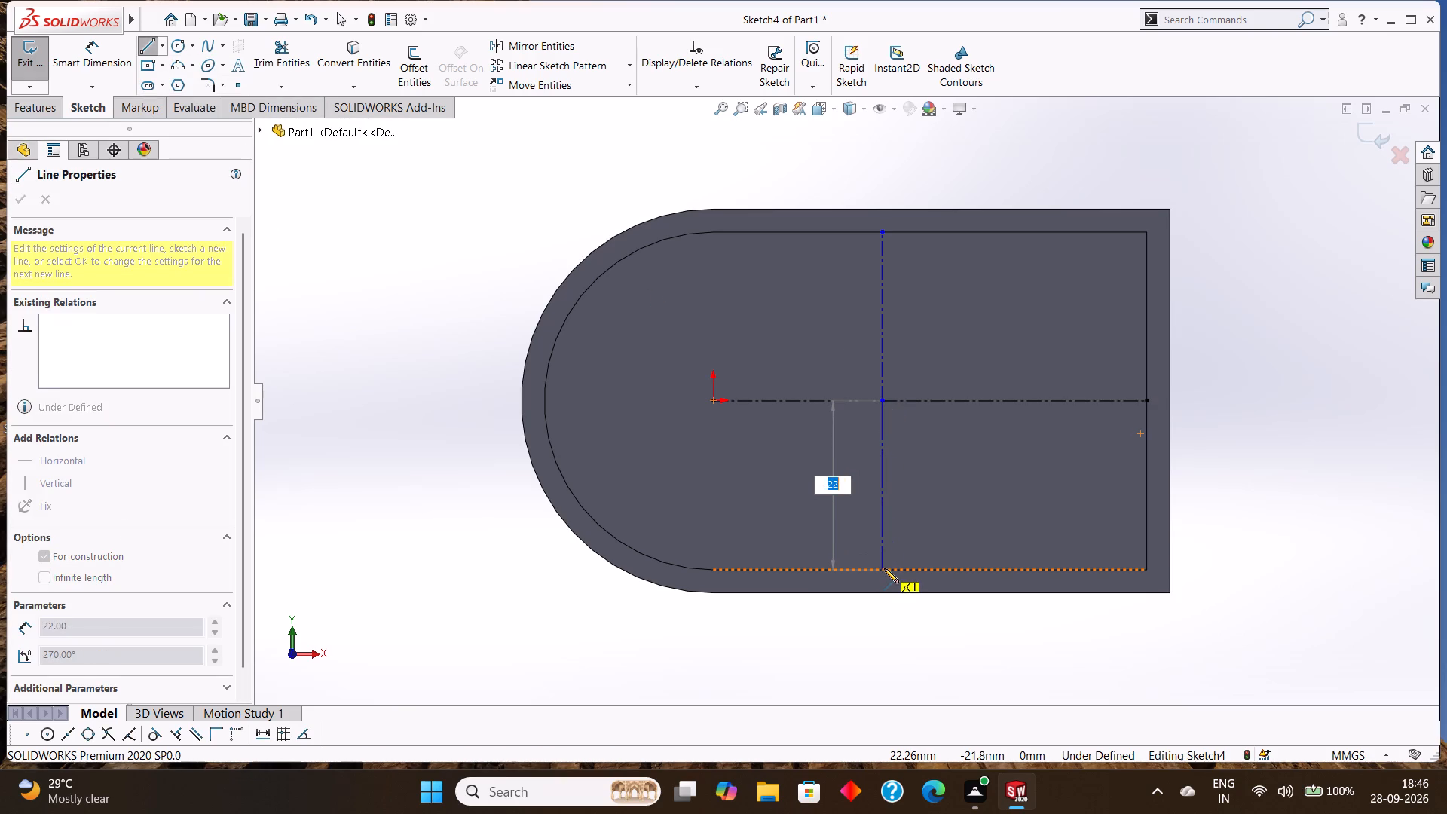
{"action": "left_click", "coordinate": [884, 568]}
{"action": "right_click", "coordinate": [925, 524]}
{"action": "left_click", "coordinate": [958, 534]}
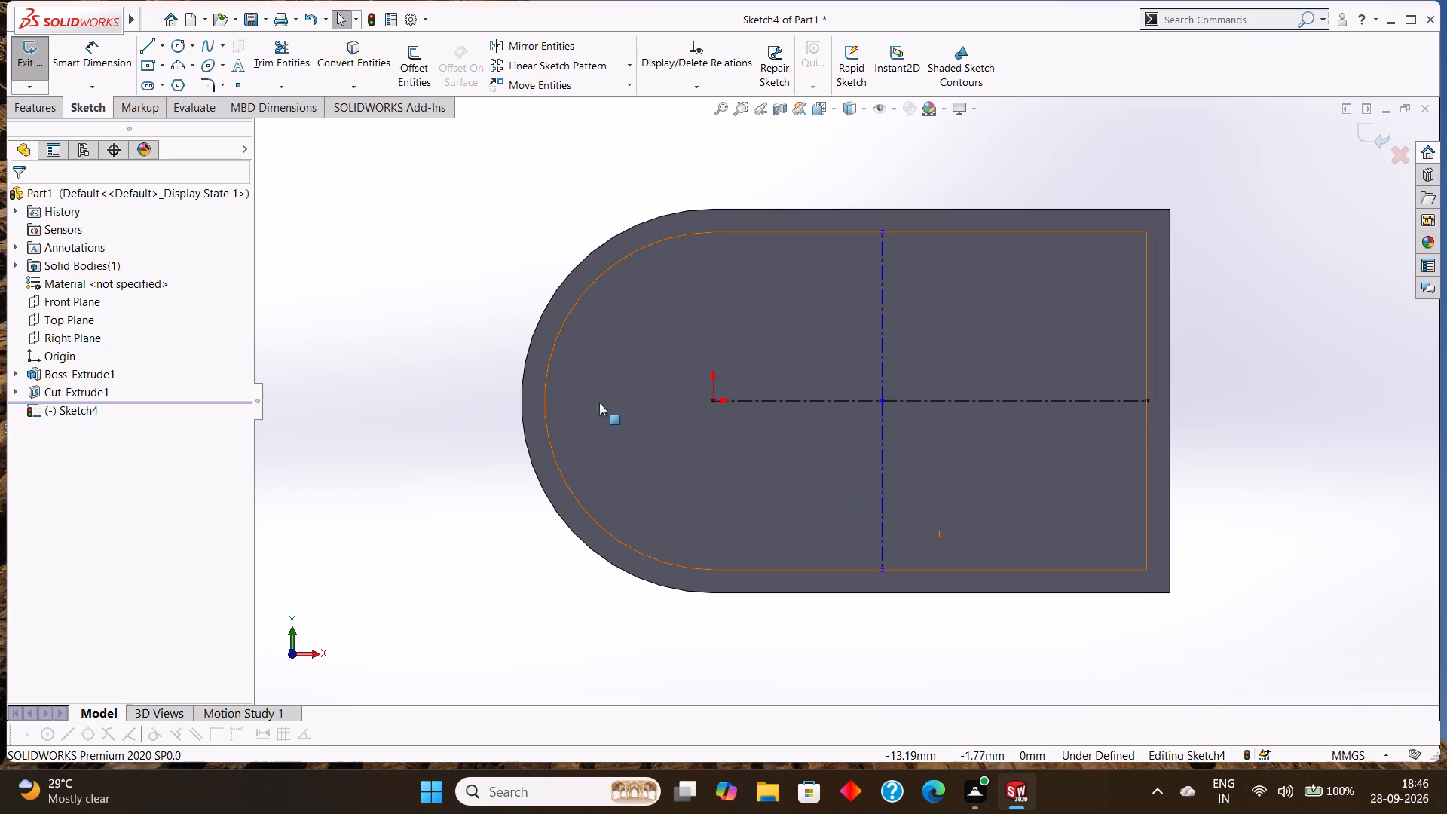
Draw a horizontal centerline from the origin to the pocket's arc edge.
{"action": "left_click", "coordinate": [163, 45]}
{"action": "left_click", "coordinate": [182, 84]}
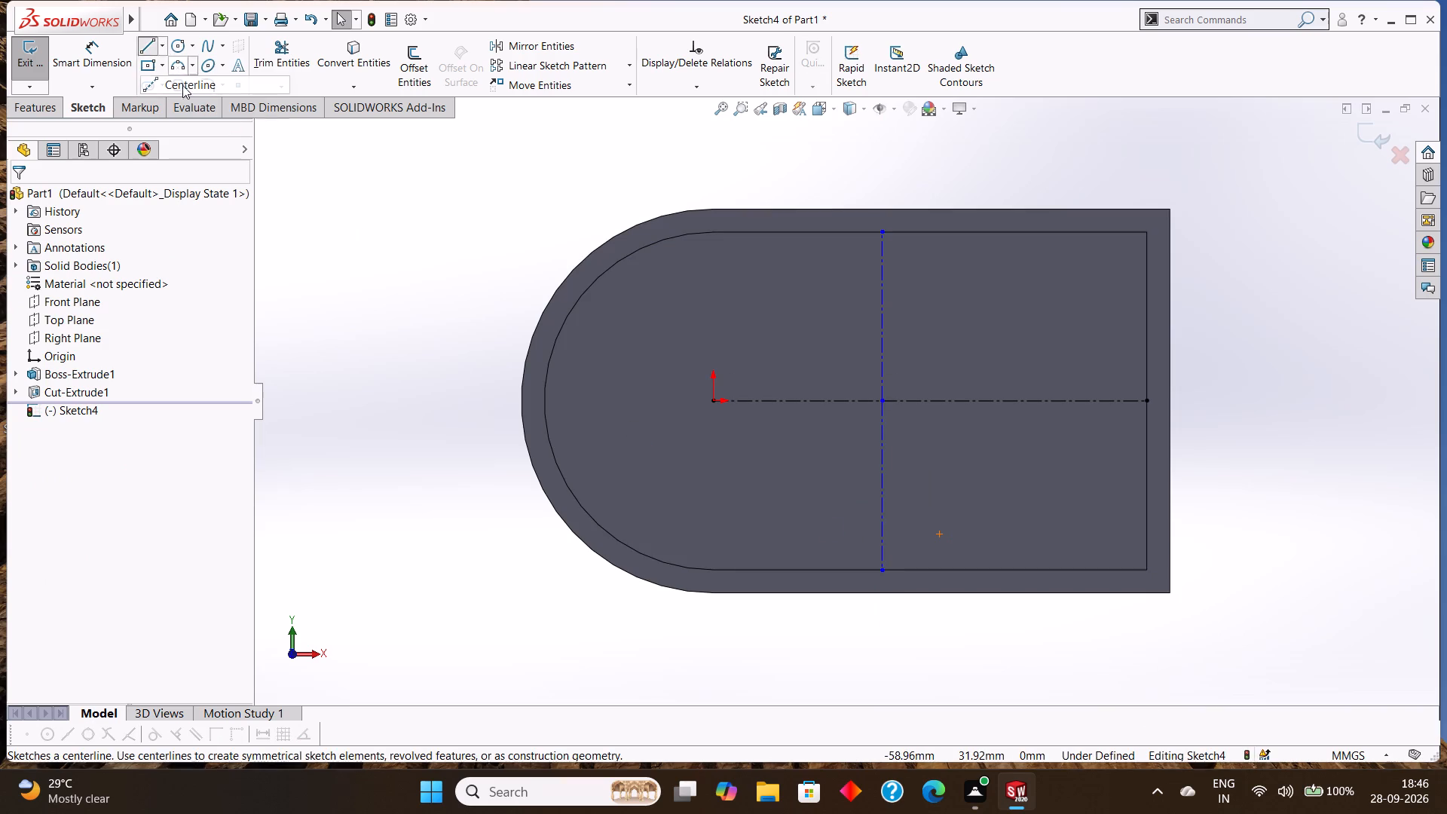
{"action": "left_click", "coordinate": [714, 402]}
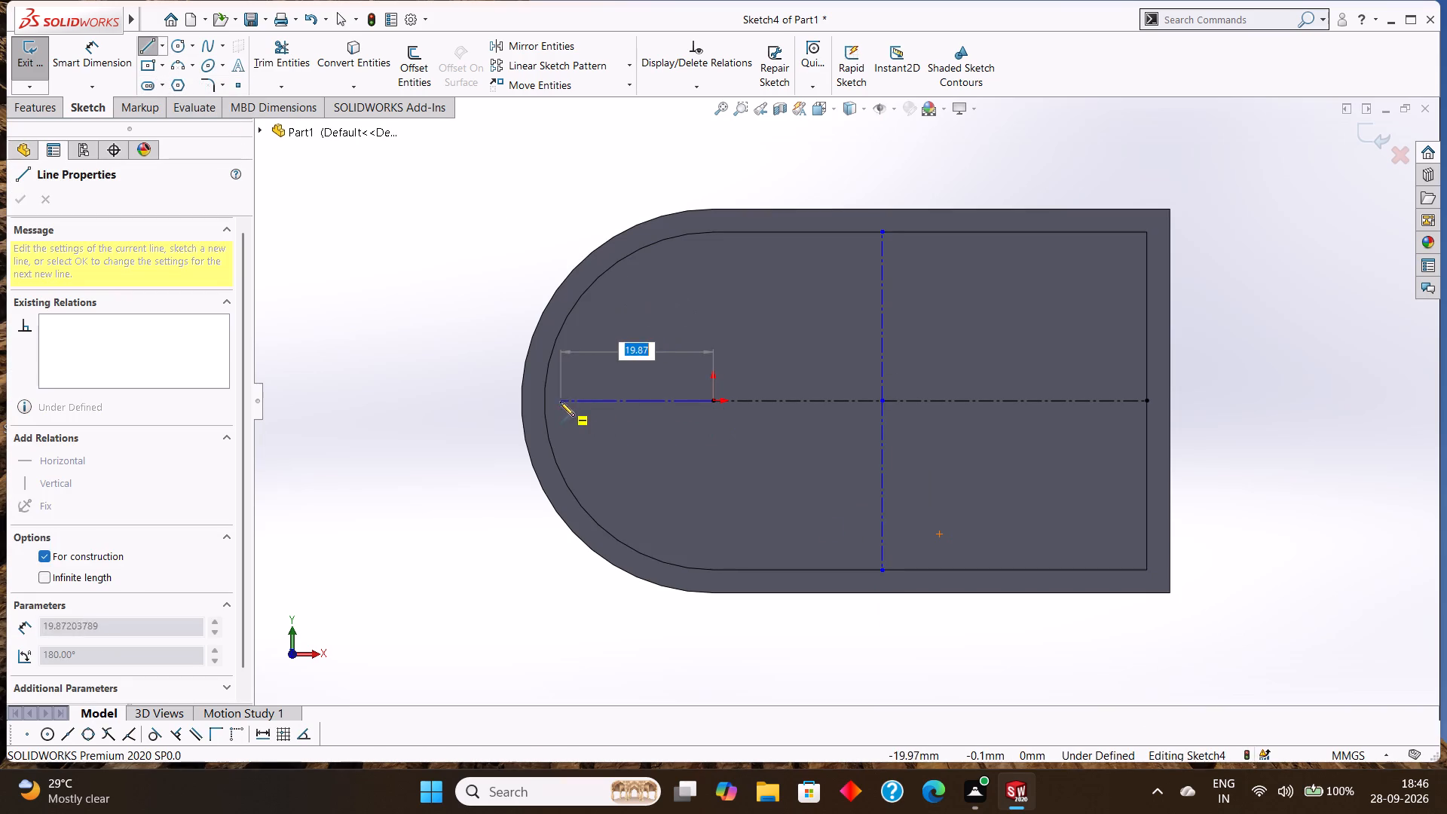
{"action": "left_click", "coordinate": [544, 402]}
{"action": "right_click", "coordinate": [594, 417]}
{"action": "left_click", "coordinate": [625, 426]}
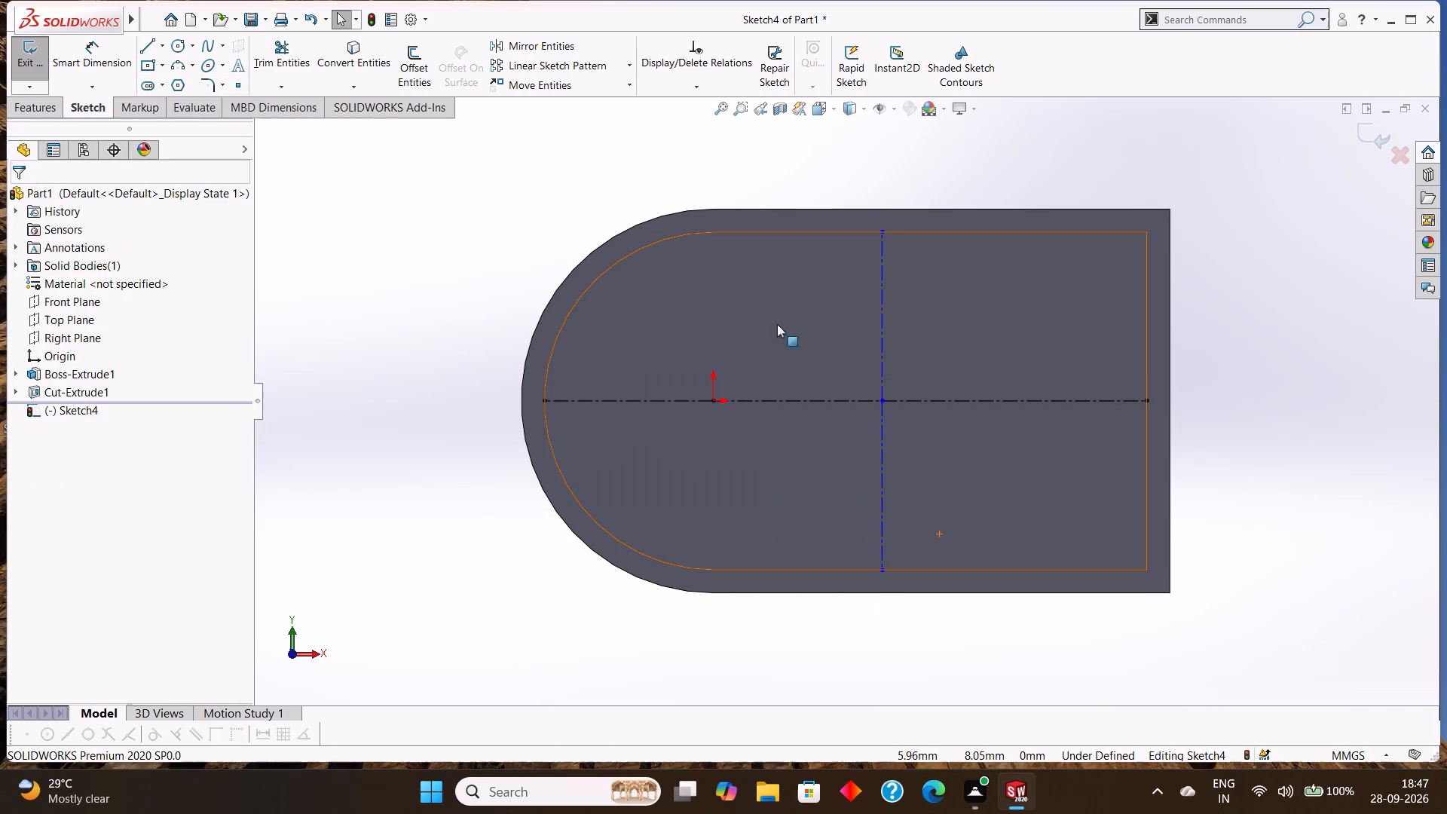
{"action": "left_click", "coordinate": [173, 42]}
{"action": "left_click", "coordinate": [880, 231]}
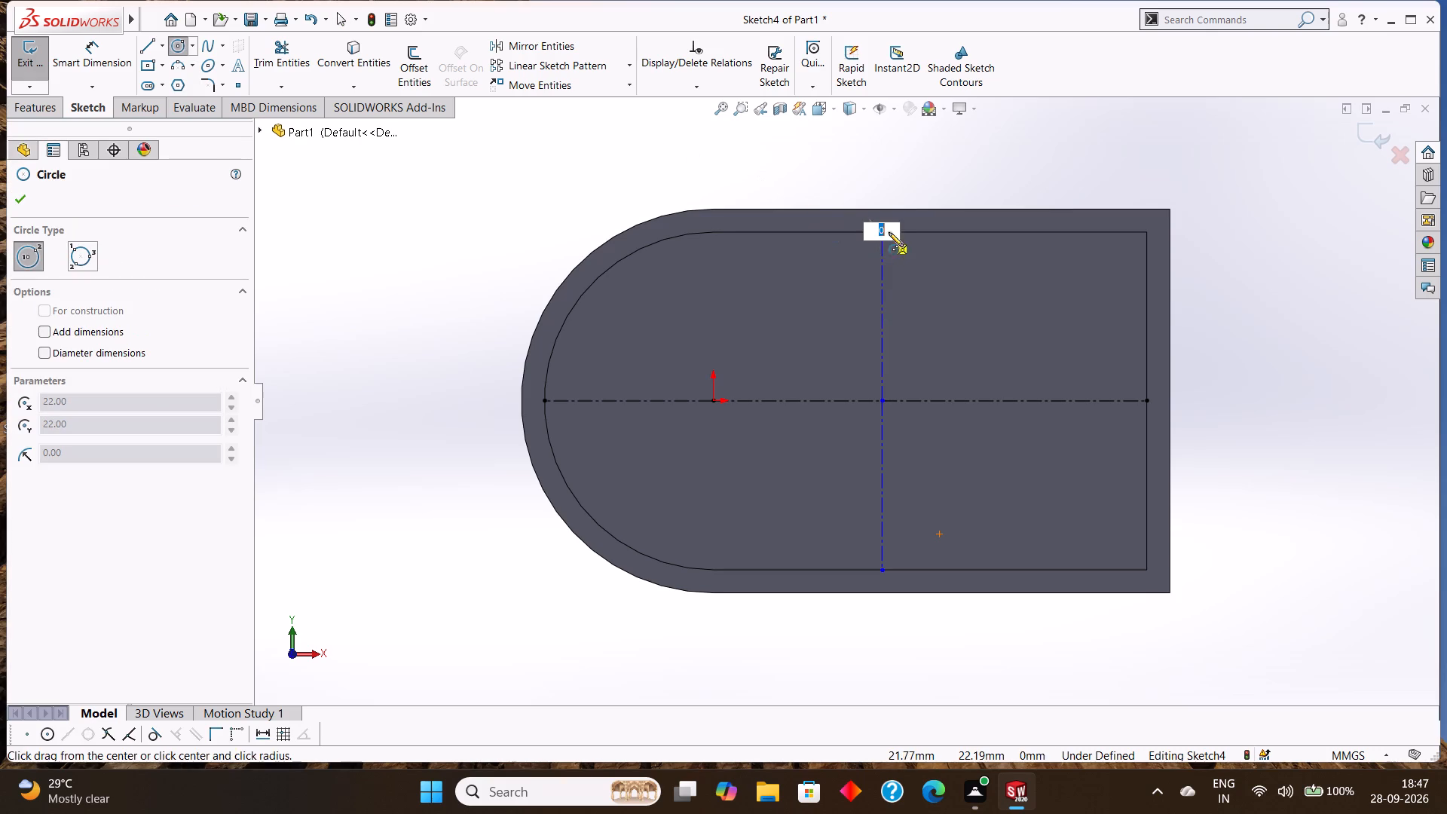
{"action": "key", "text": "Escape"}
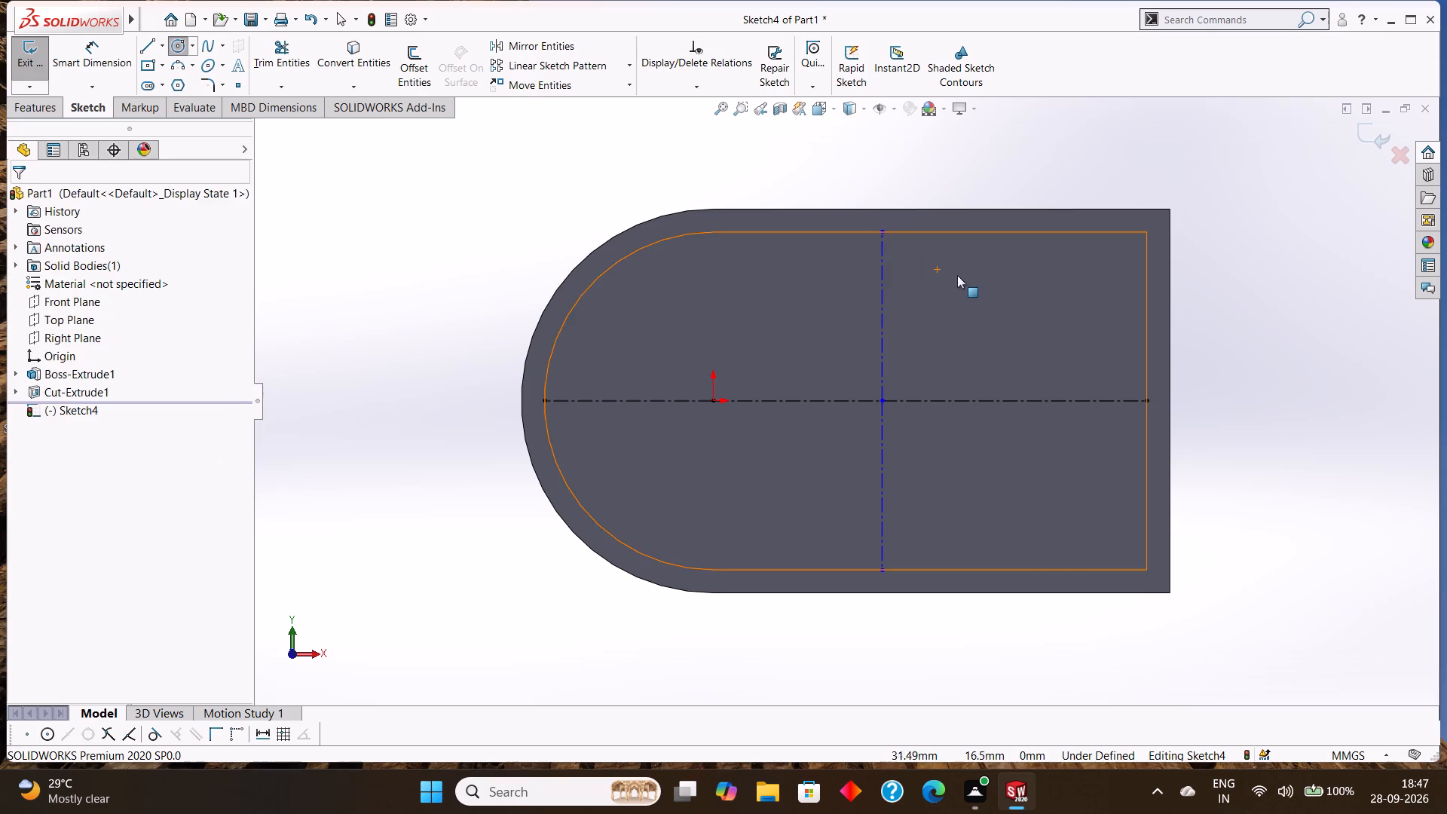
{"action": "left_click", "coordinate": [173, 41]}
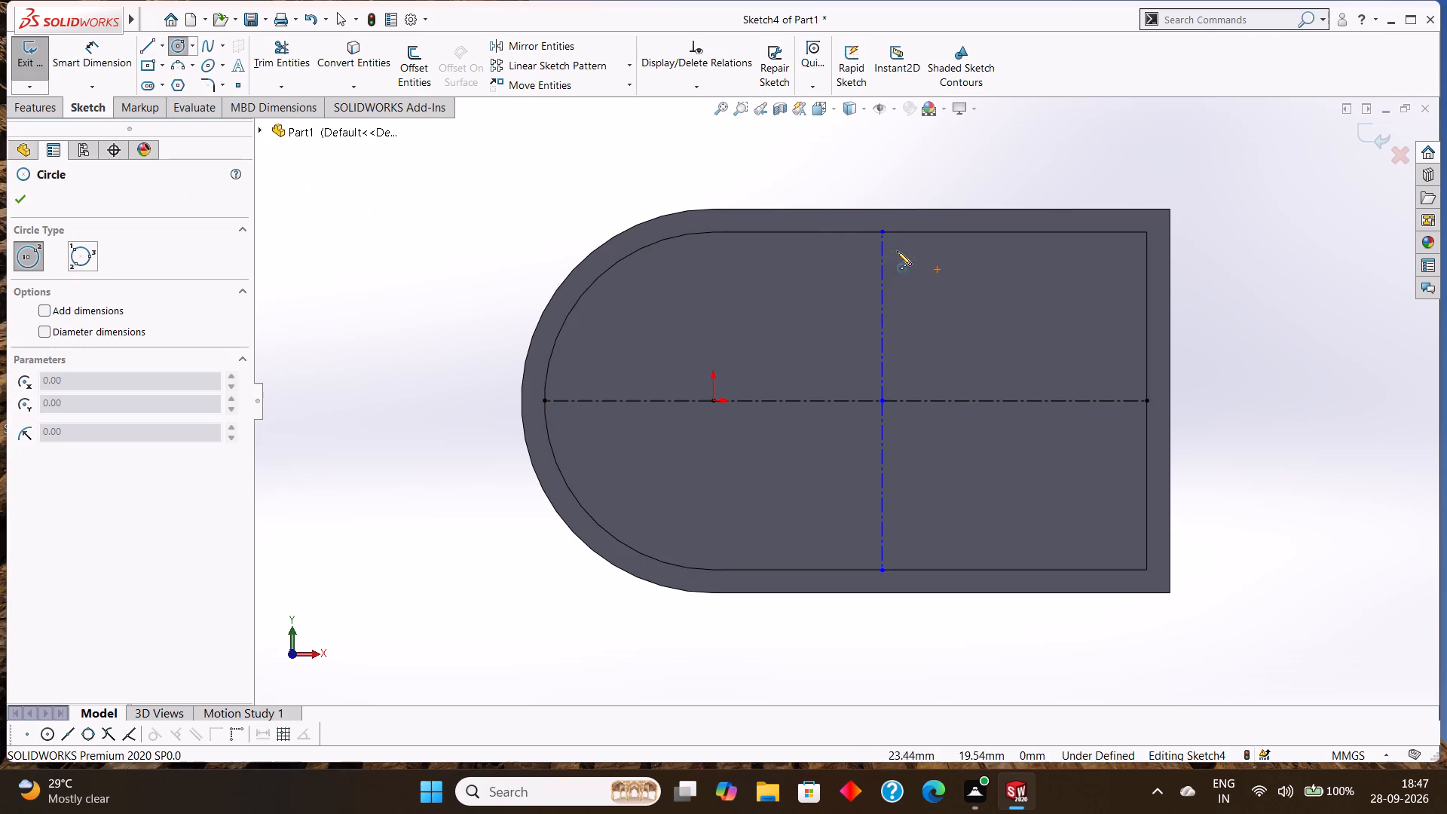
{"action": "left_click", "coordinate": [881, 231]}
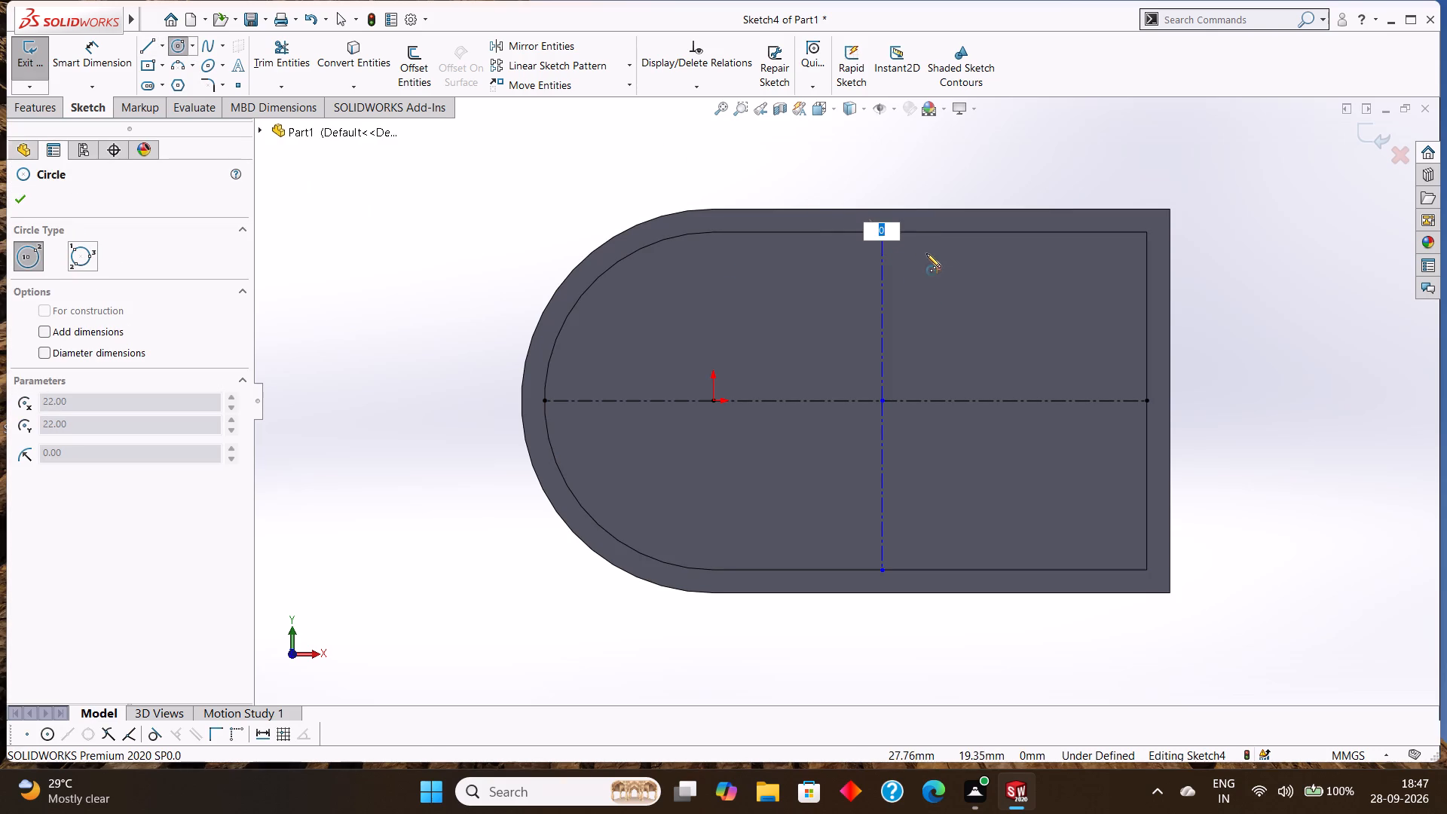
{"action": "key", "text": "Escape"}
Draw a circle of 3 mm radius centered on the vertical centerline's end at the pocket's upper long edge.
{"action": "left_click", "coordinate": [185, 41]}
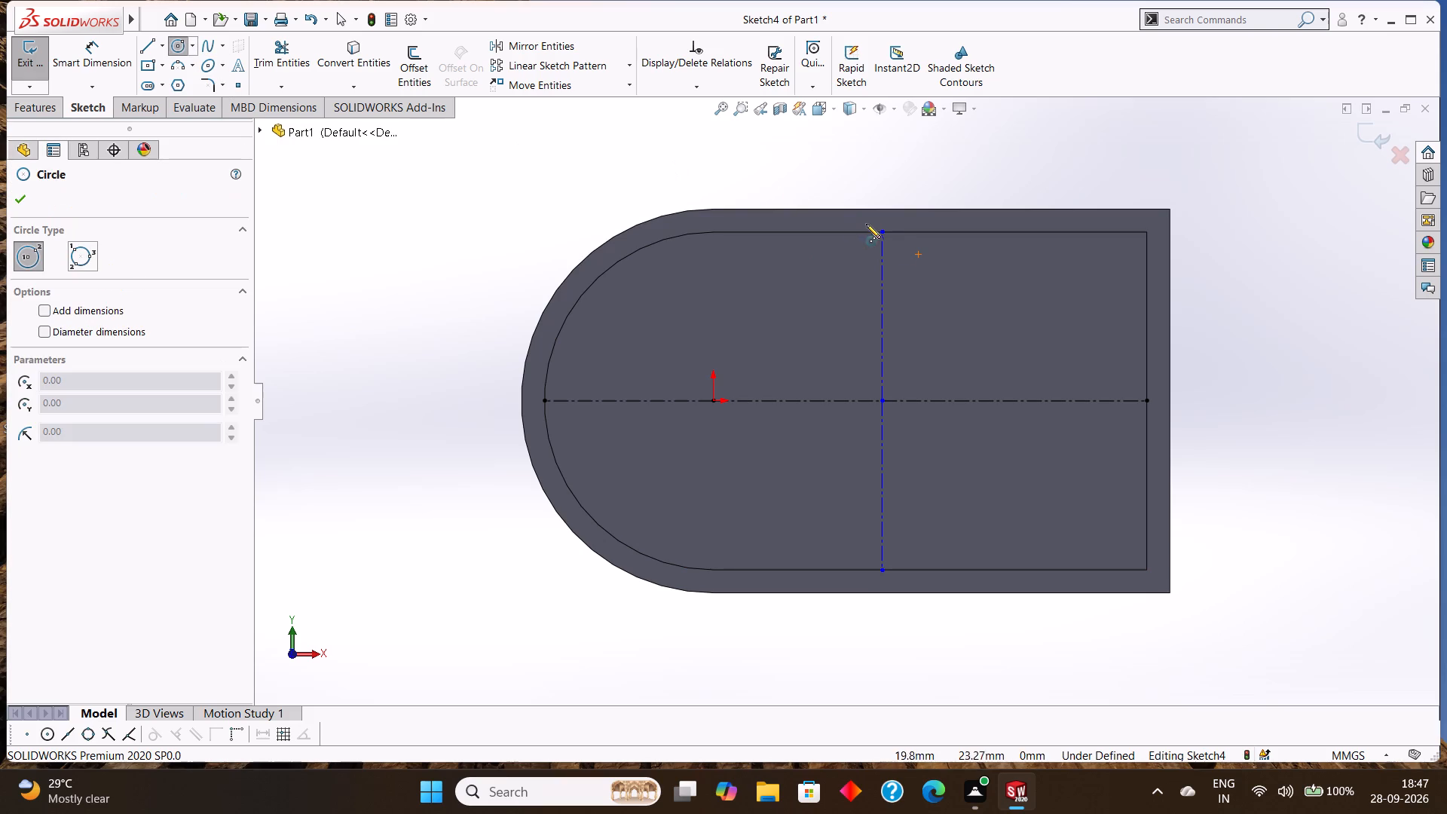
{"action": "left_click_drag", "start_coordinate": [882, 232], "coordinate": [901, 237]}
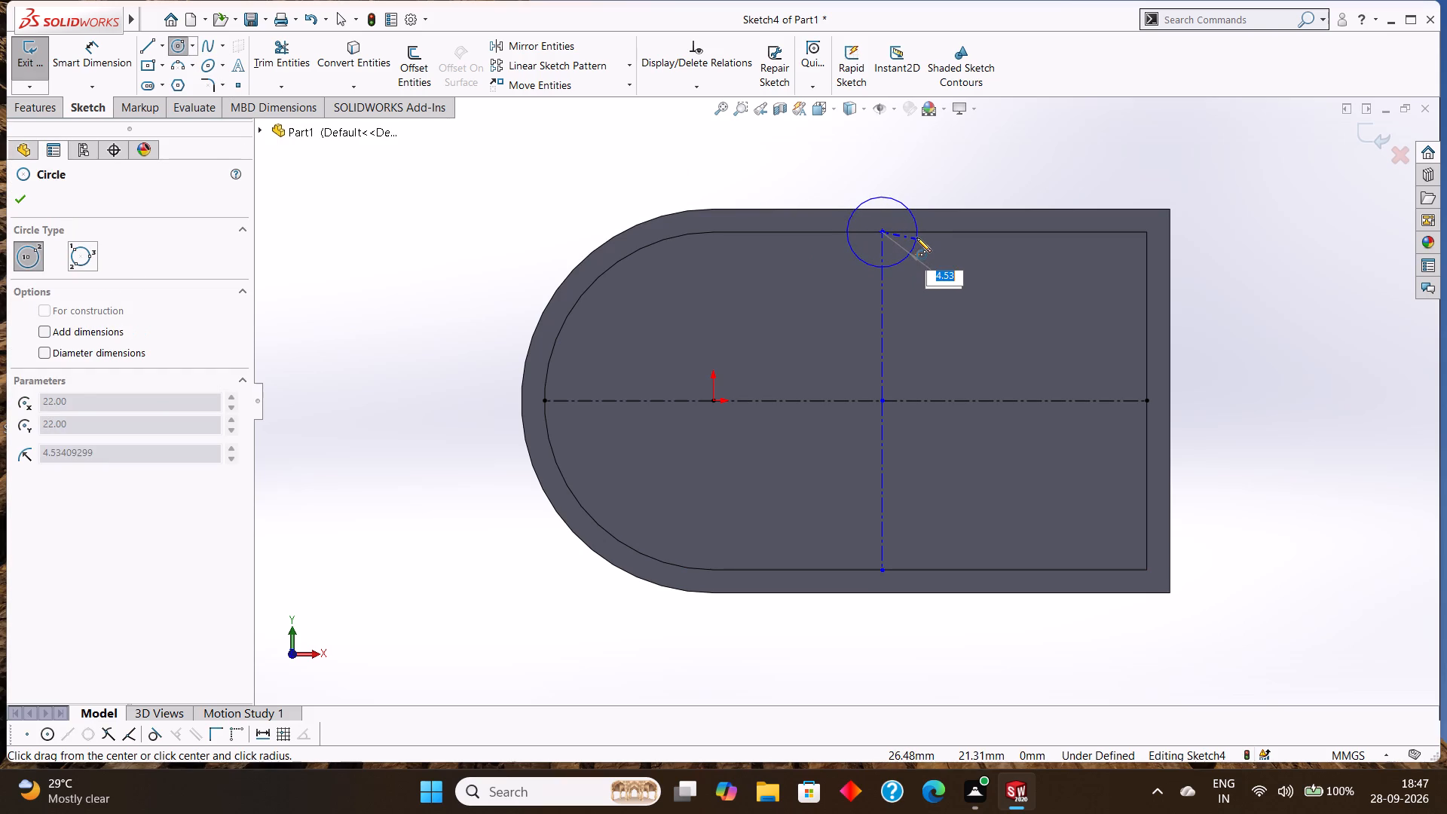
{"action": "key", "text": "3"}
{"action": "key", "text": "Return"}
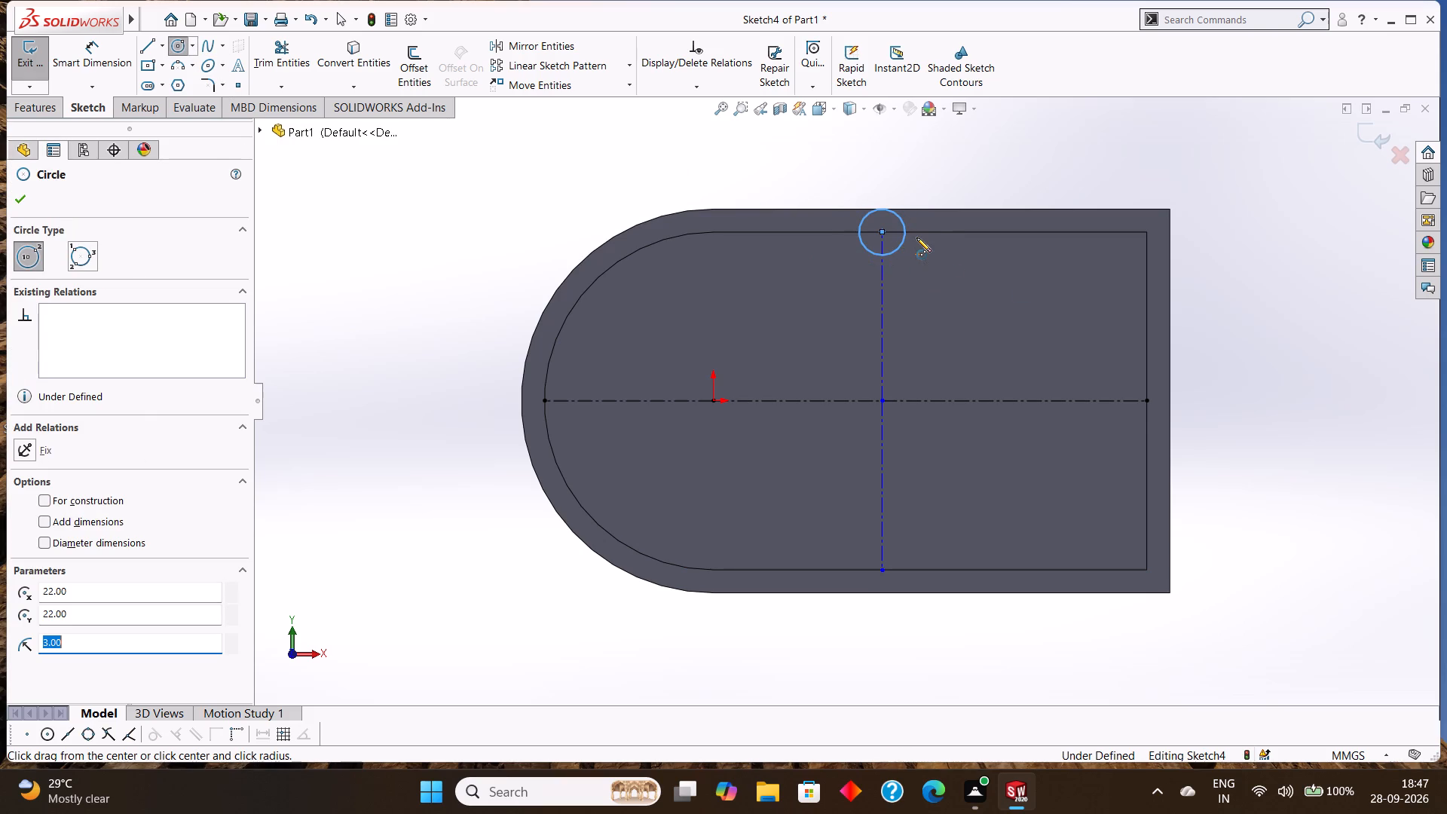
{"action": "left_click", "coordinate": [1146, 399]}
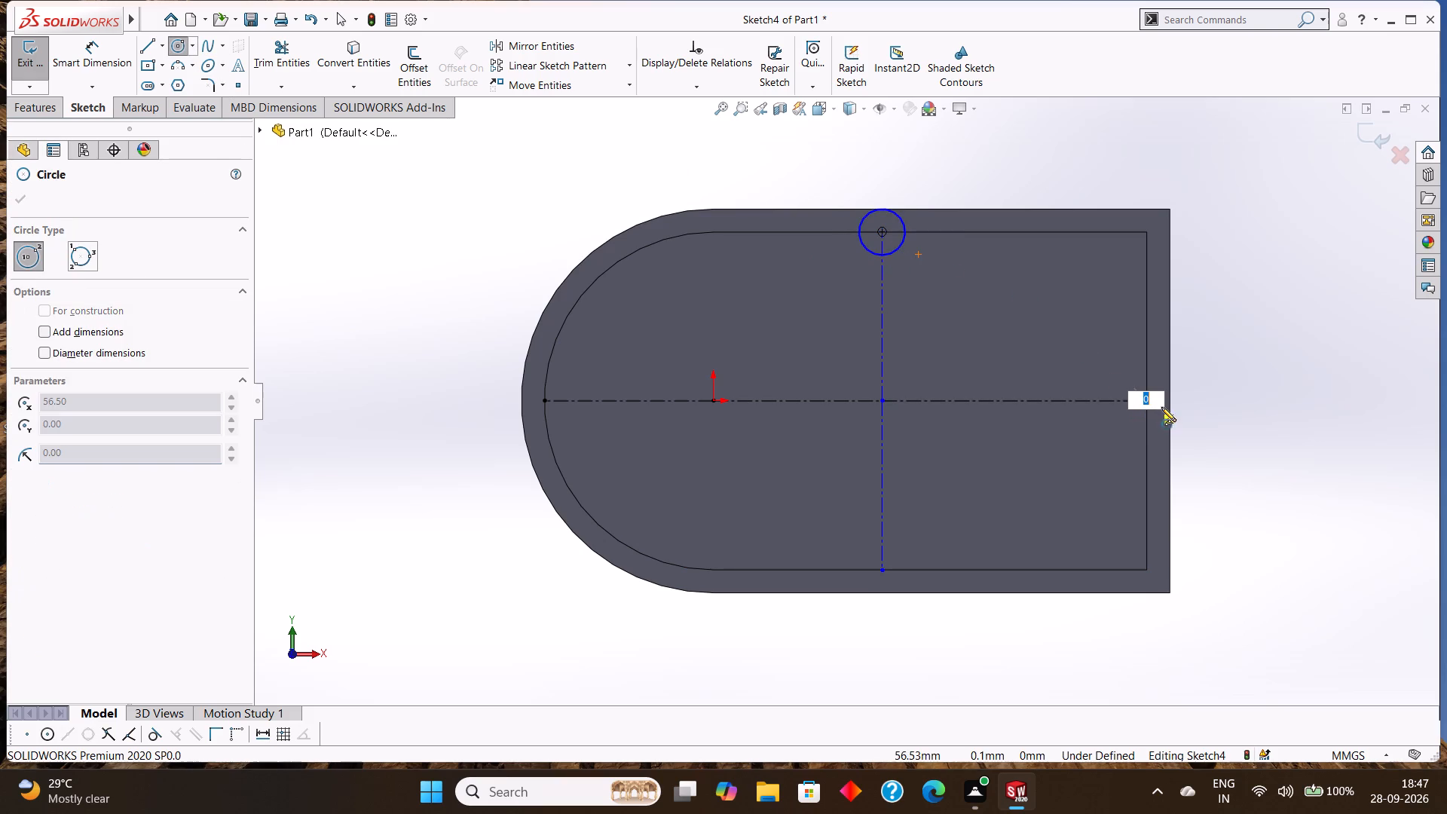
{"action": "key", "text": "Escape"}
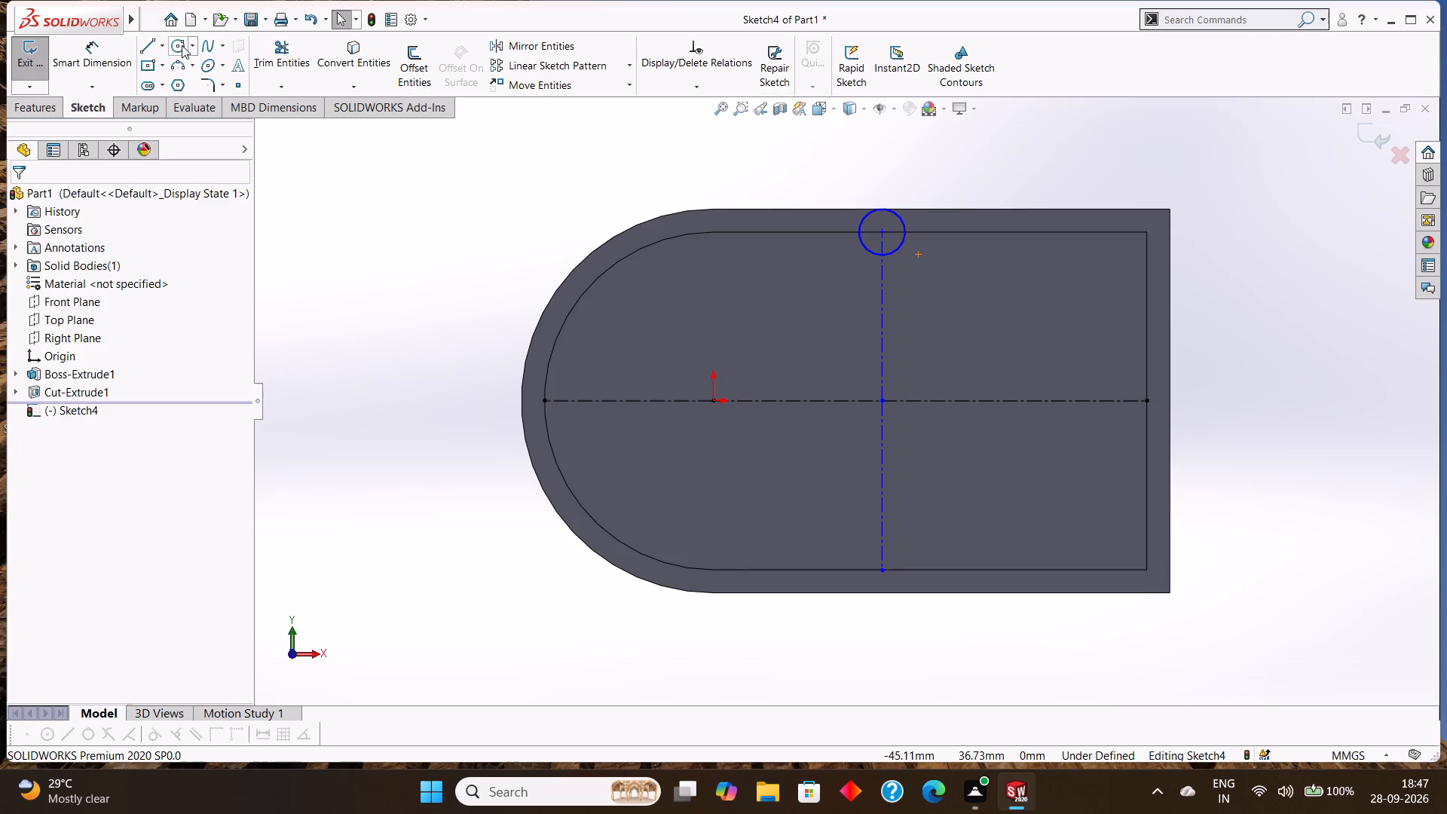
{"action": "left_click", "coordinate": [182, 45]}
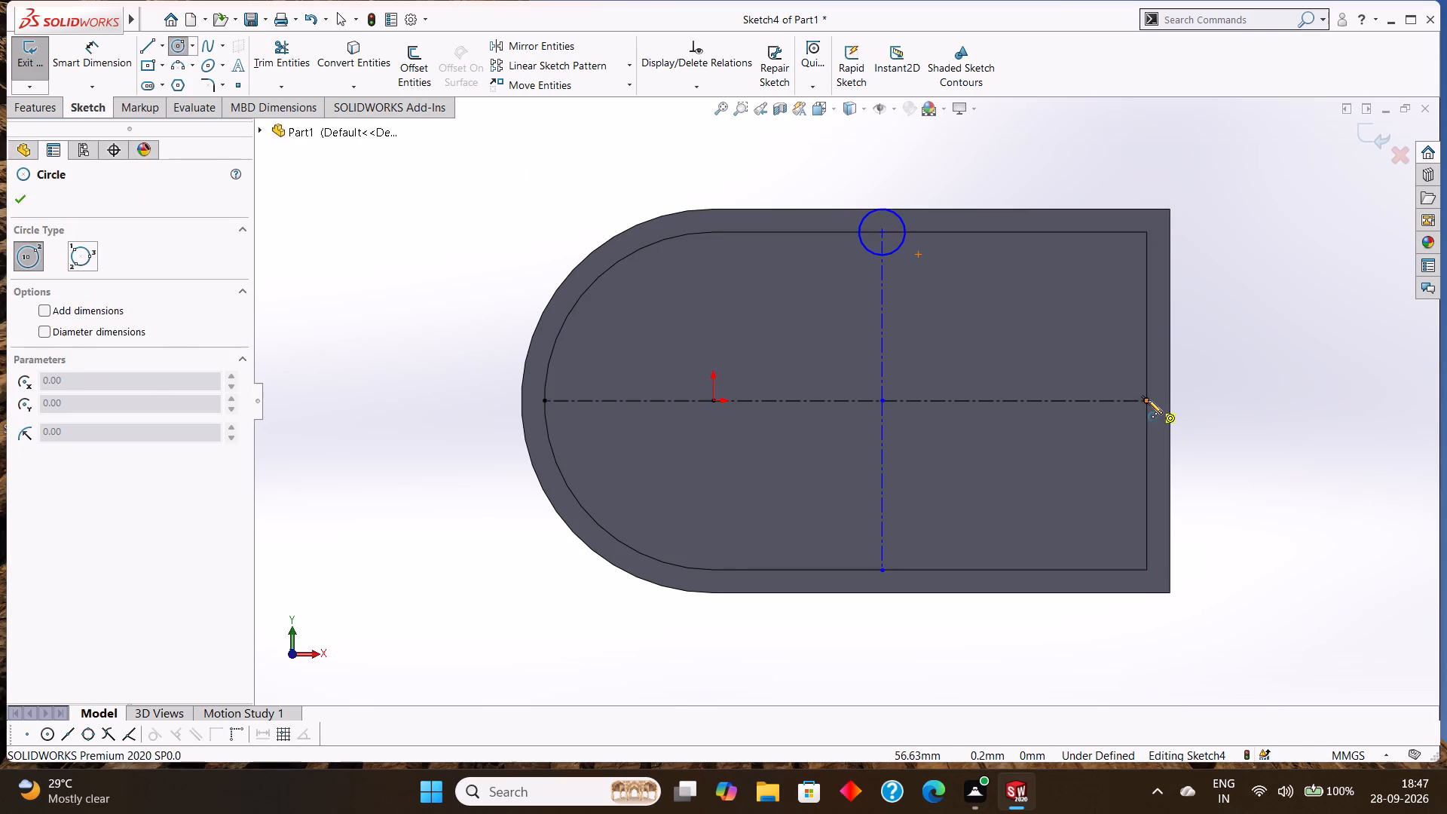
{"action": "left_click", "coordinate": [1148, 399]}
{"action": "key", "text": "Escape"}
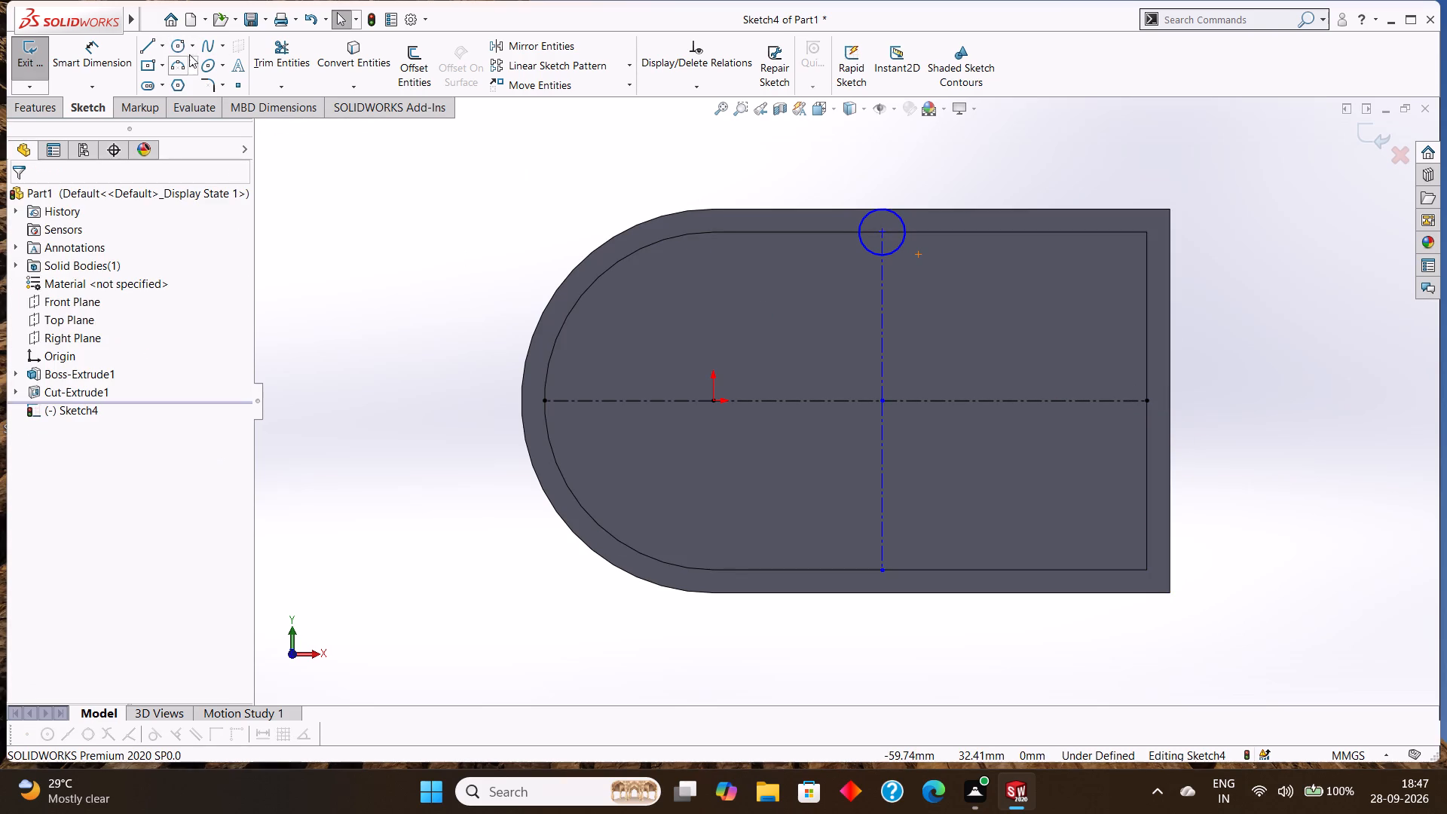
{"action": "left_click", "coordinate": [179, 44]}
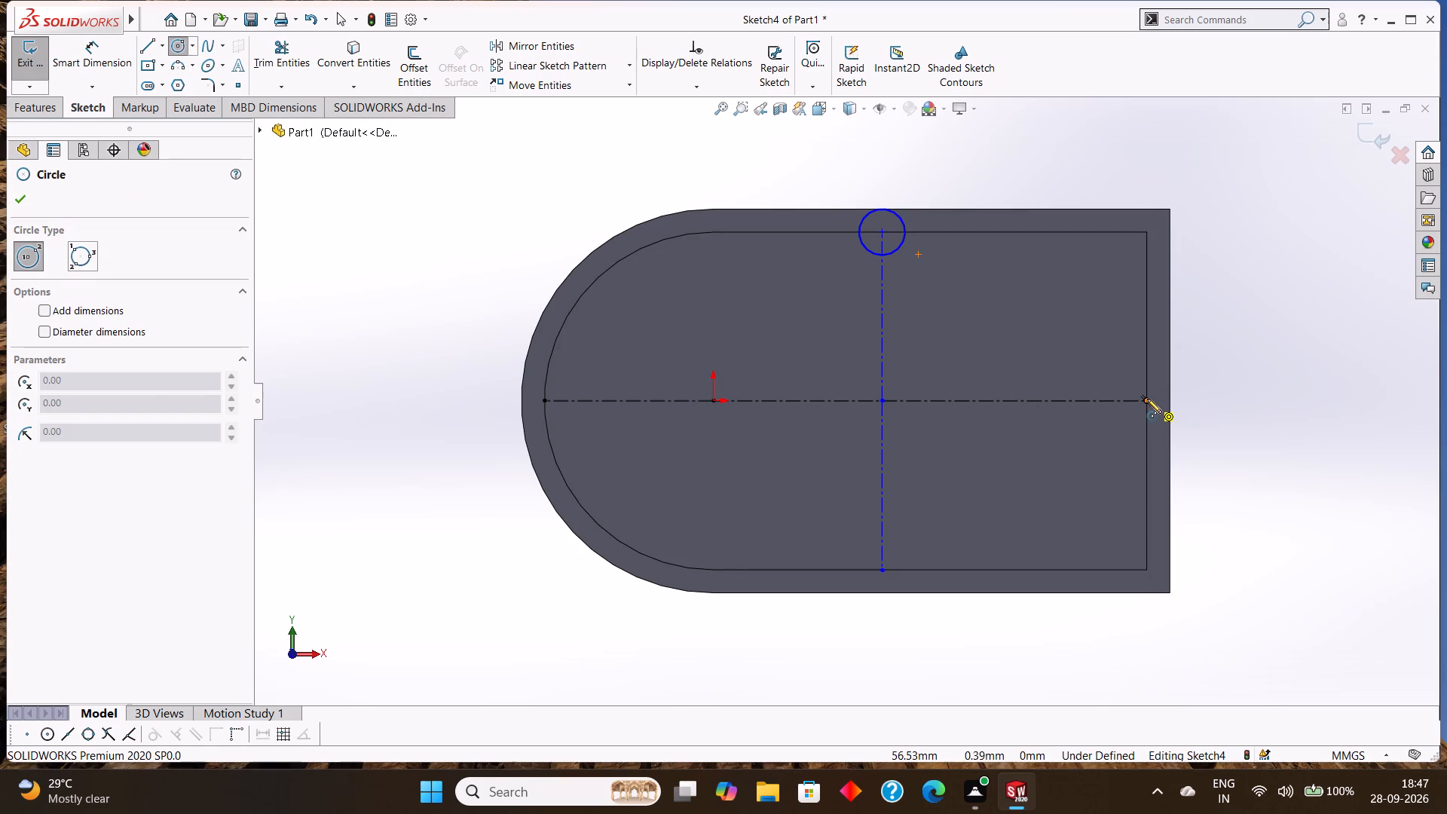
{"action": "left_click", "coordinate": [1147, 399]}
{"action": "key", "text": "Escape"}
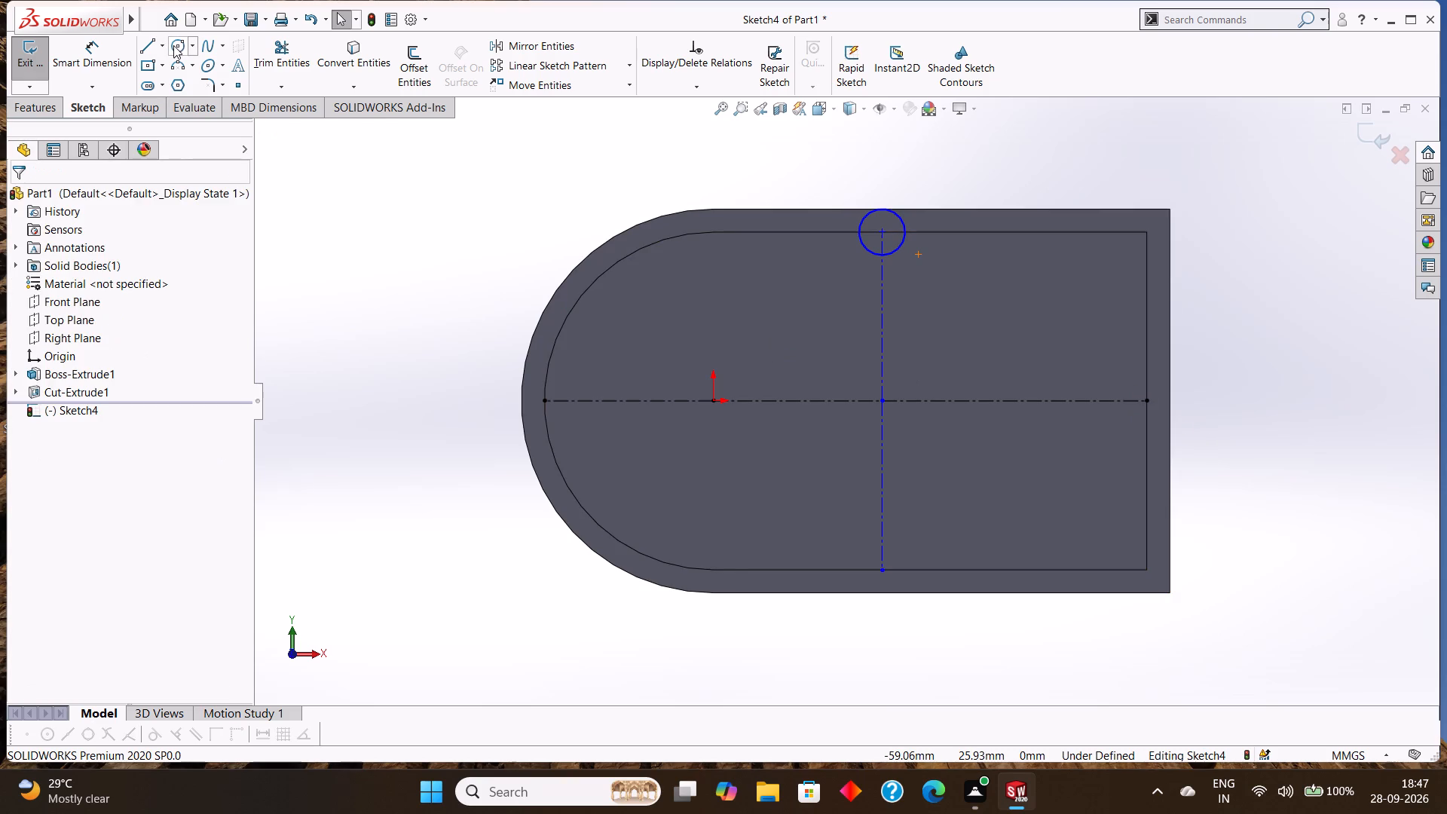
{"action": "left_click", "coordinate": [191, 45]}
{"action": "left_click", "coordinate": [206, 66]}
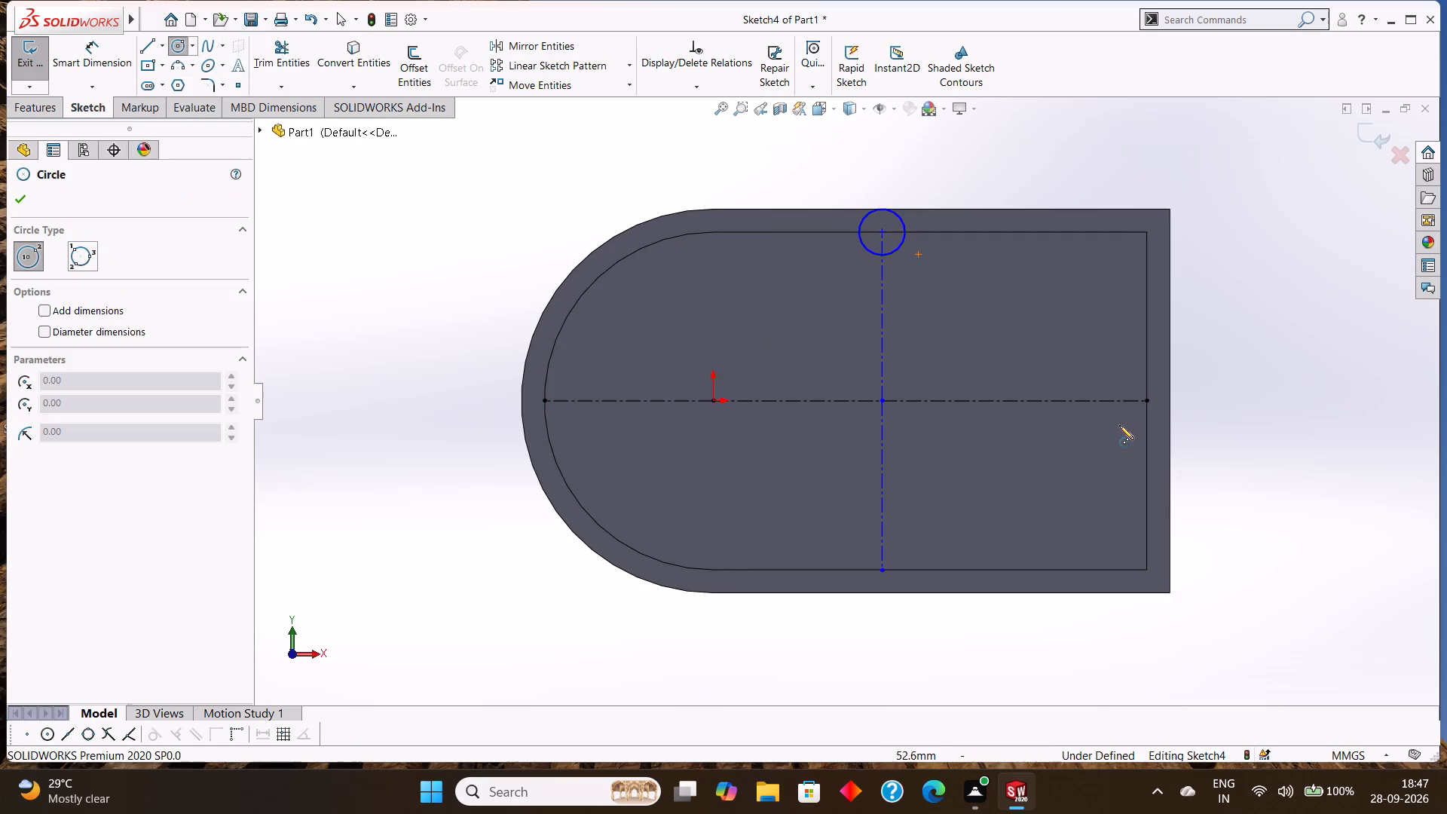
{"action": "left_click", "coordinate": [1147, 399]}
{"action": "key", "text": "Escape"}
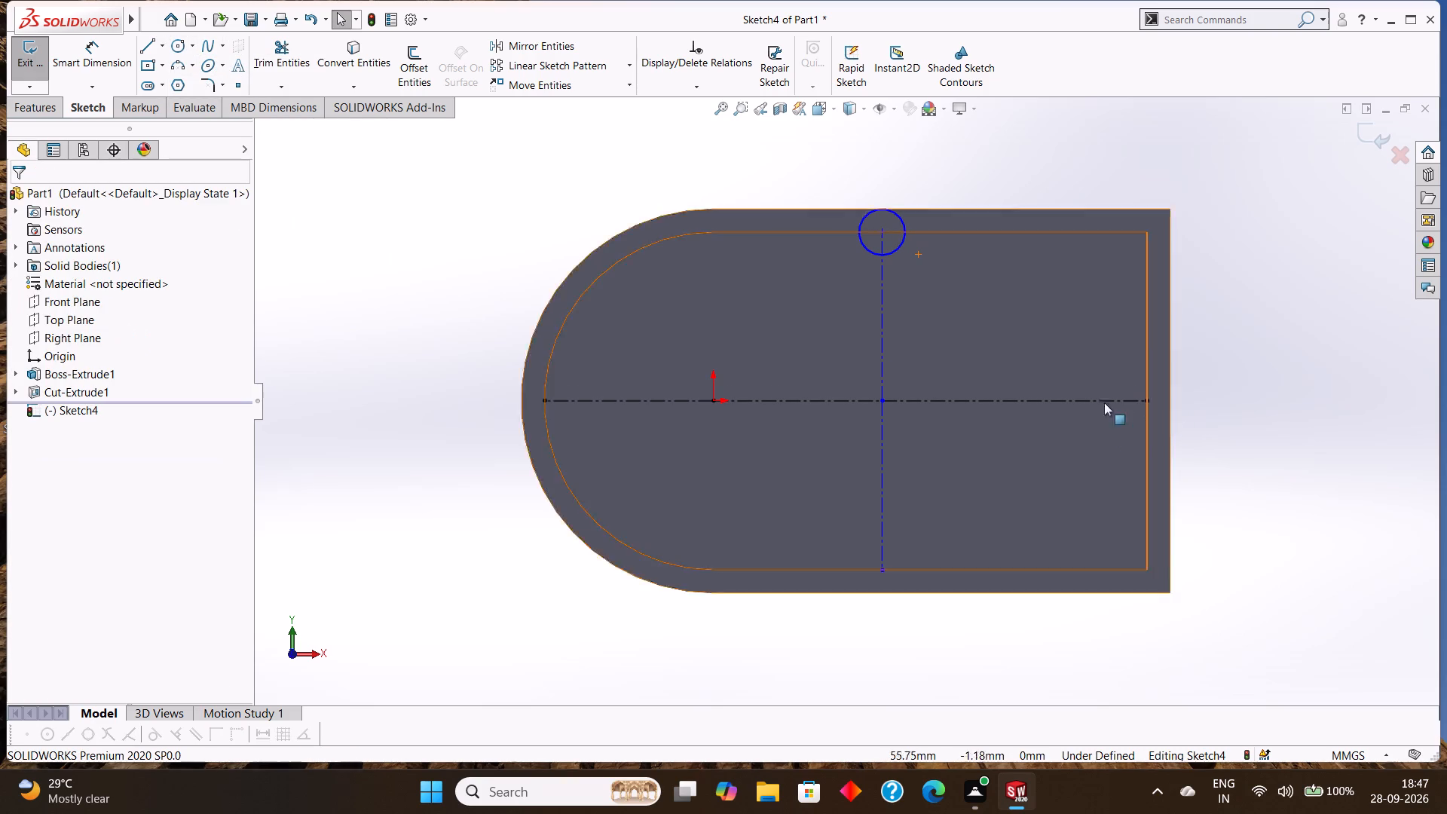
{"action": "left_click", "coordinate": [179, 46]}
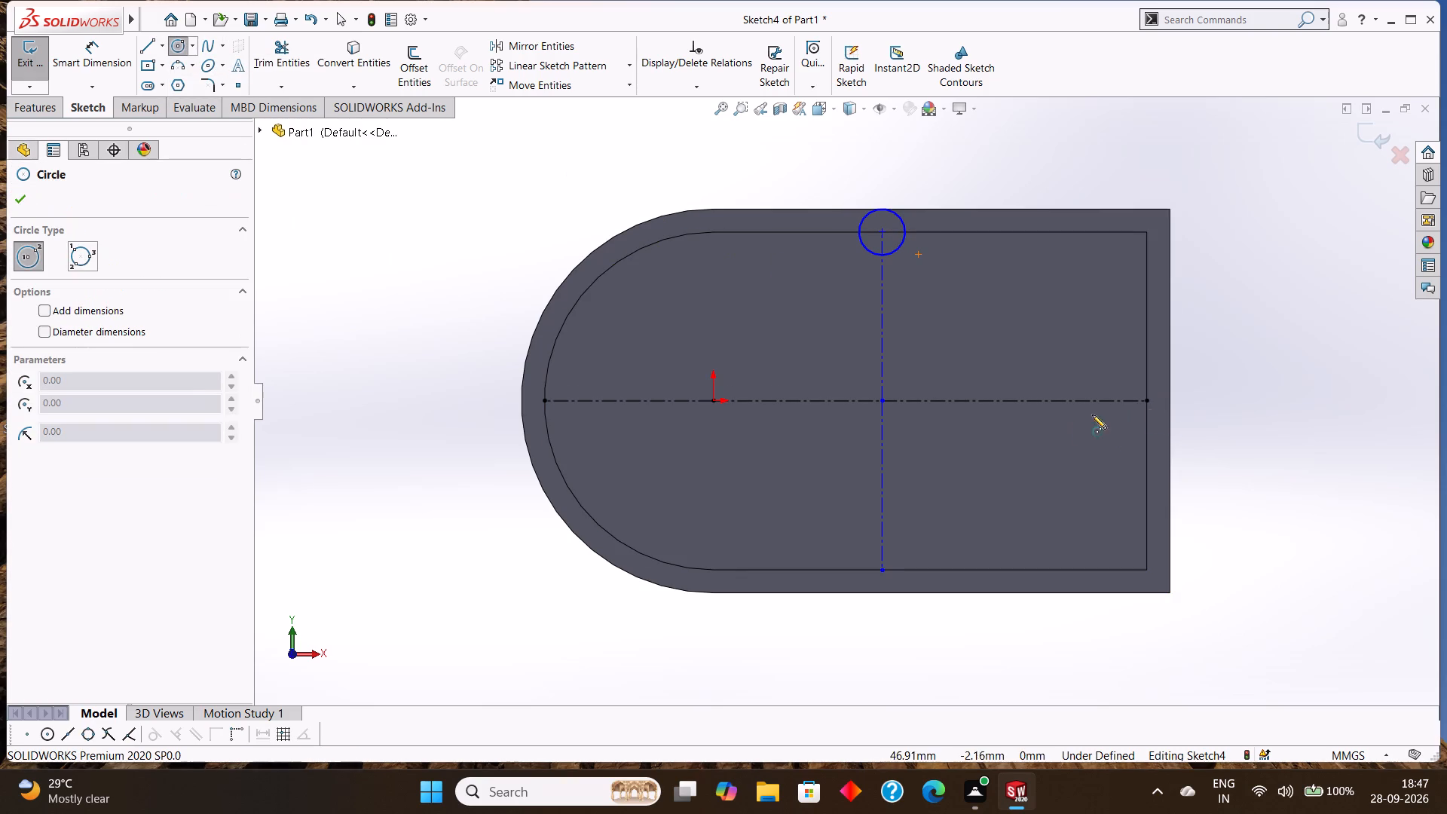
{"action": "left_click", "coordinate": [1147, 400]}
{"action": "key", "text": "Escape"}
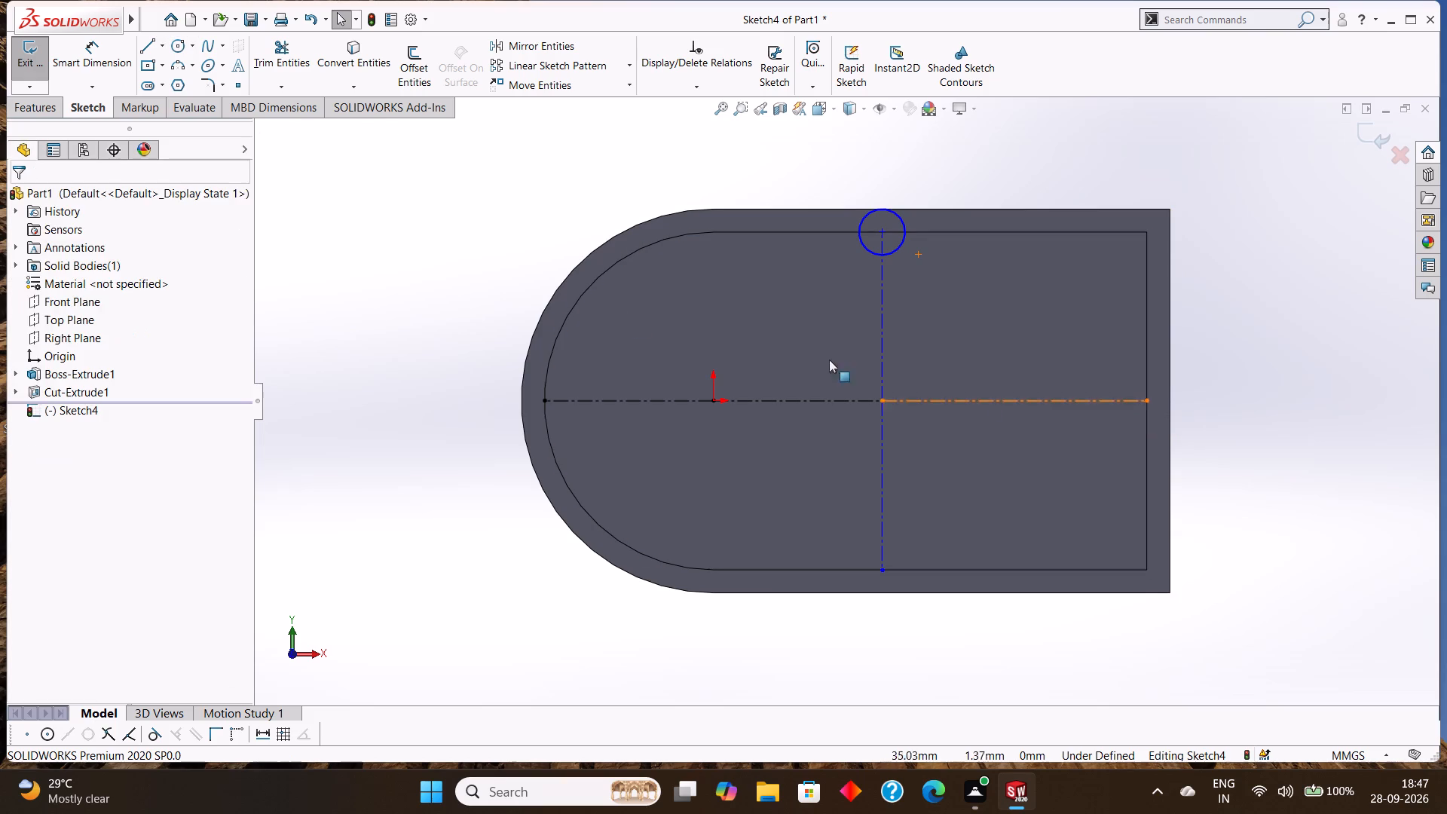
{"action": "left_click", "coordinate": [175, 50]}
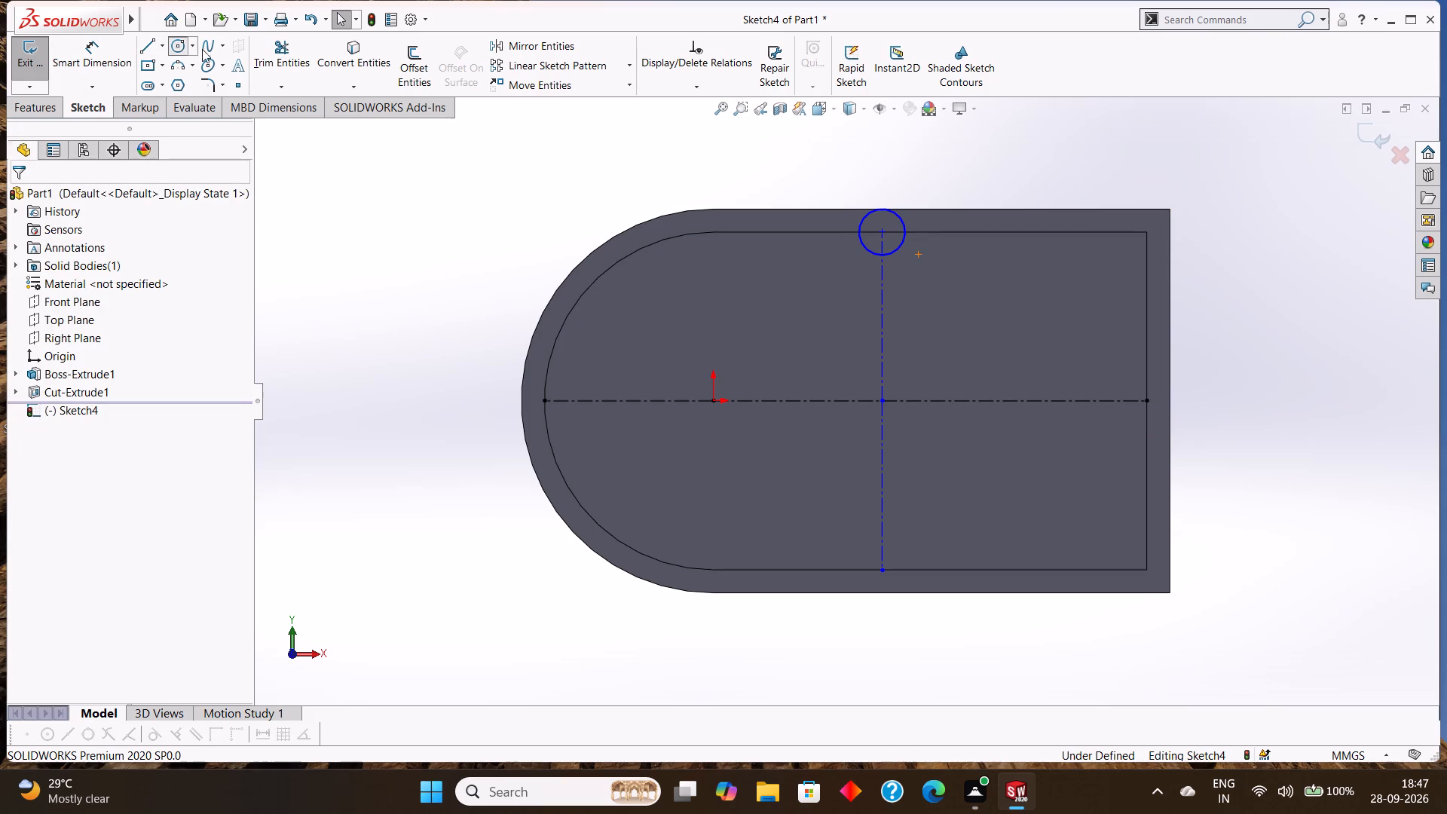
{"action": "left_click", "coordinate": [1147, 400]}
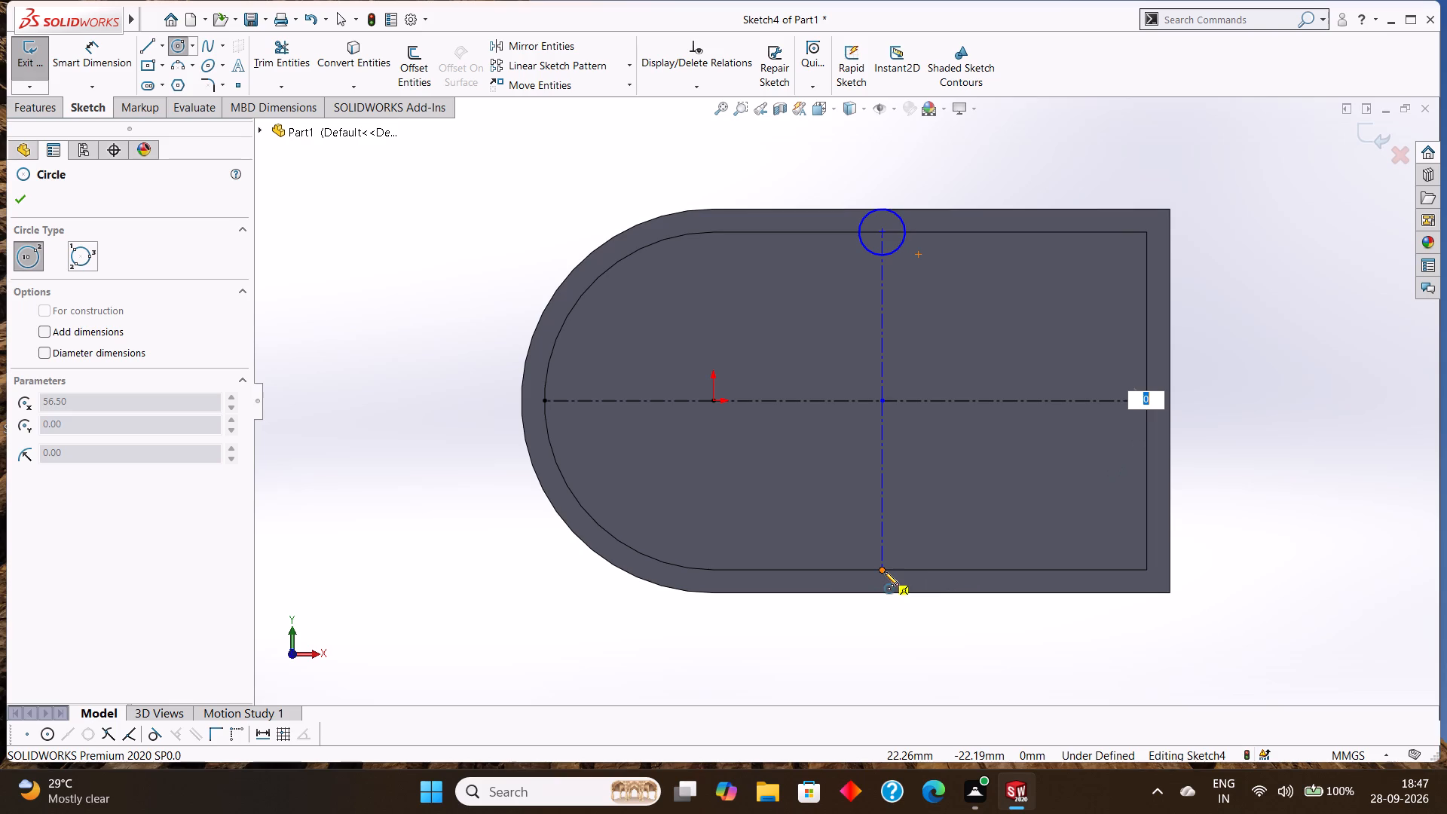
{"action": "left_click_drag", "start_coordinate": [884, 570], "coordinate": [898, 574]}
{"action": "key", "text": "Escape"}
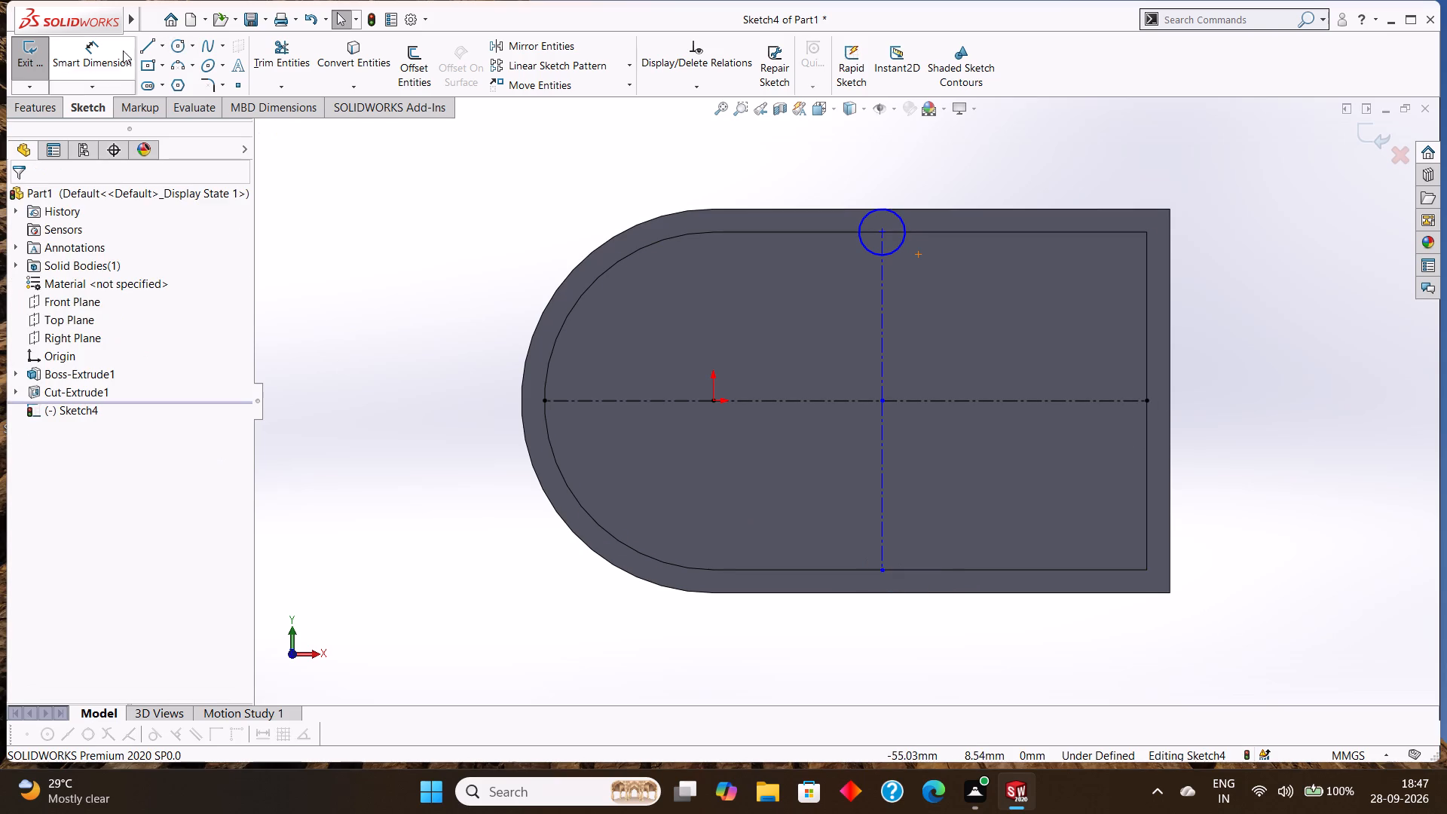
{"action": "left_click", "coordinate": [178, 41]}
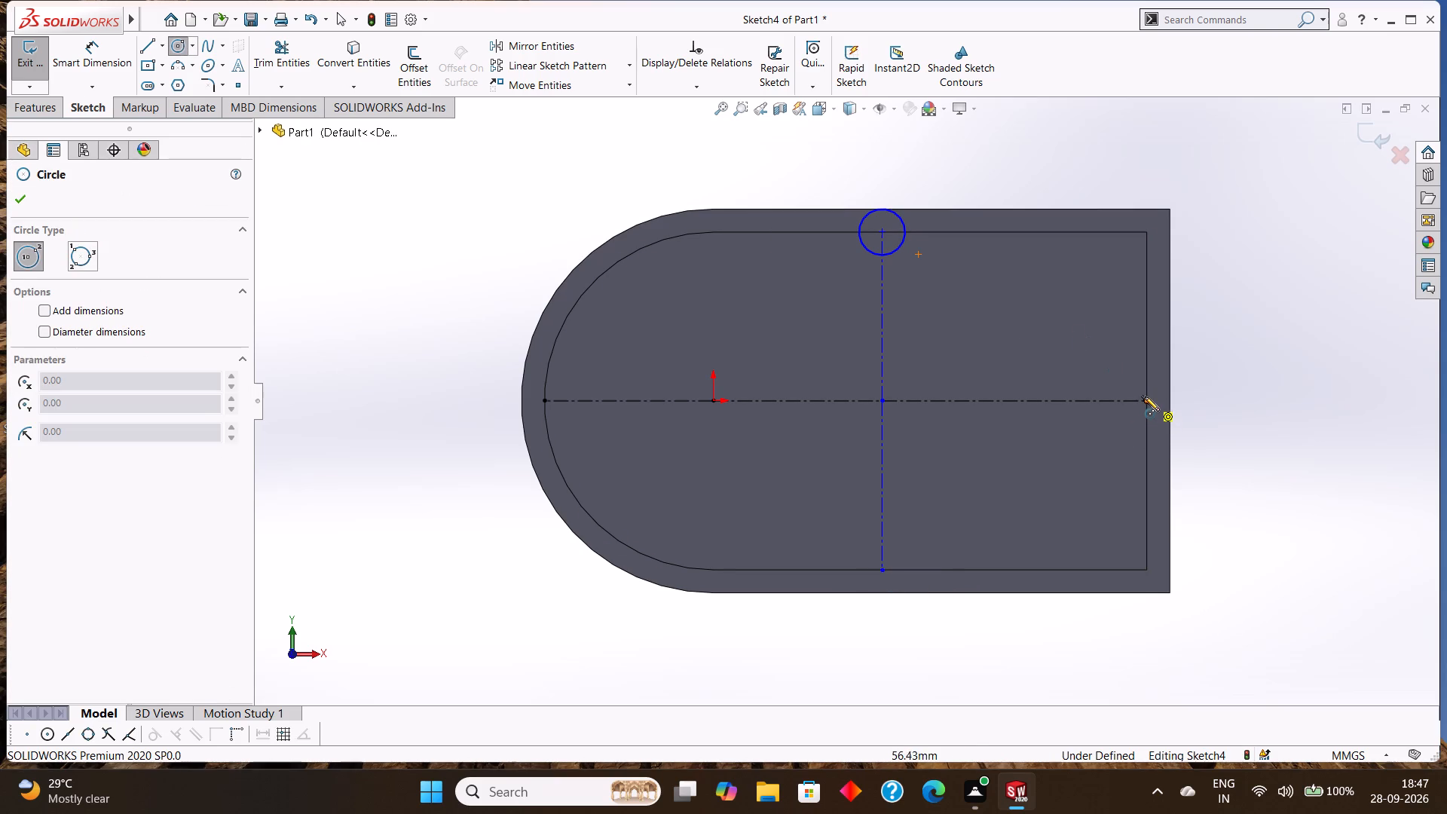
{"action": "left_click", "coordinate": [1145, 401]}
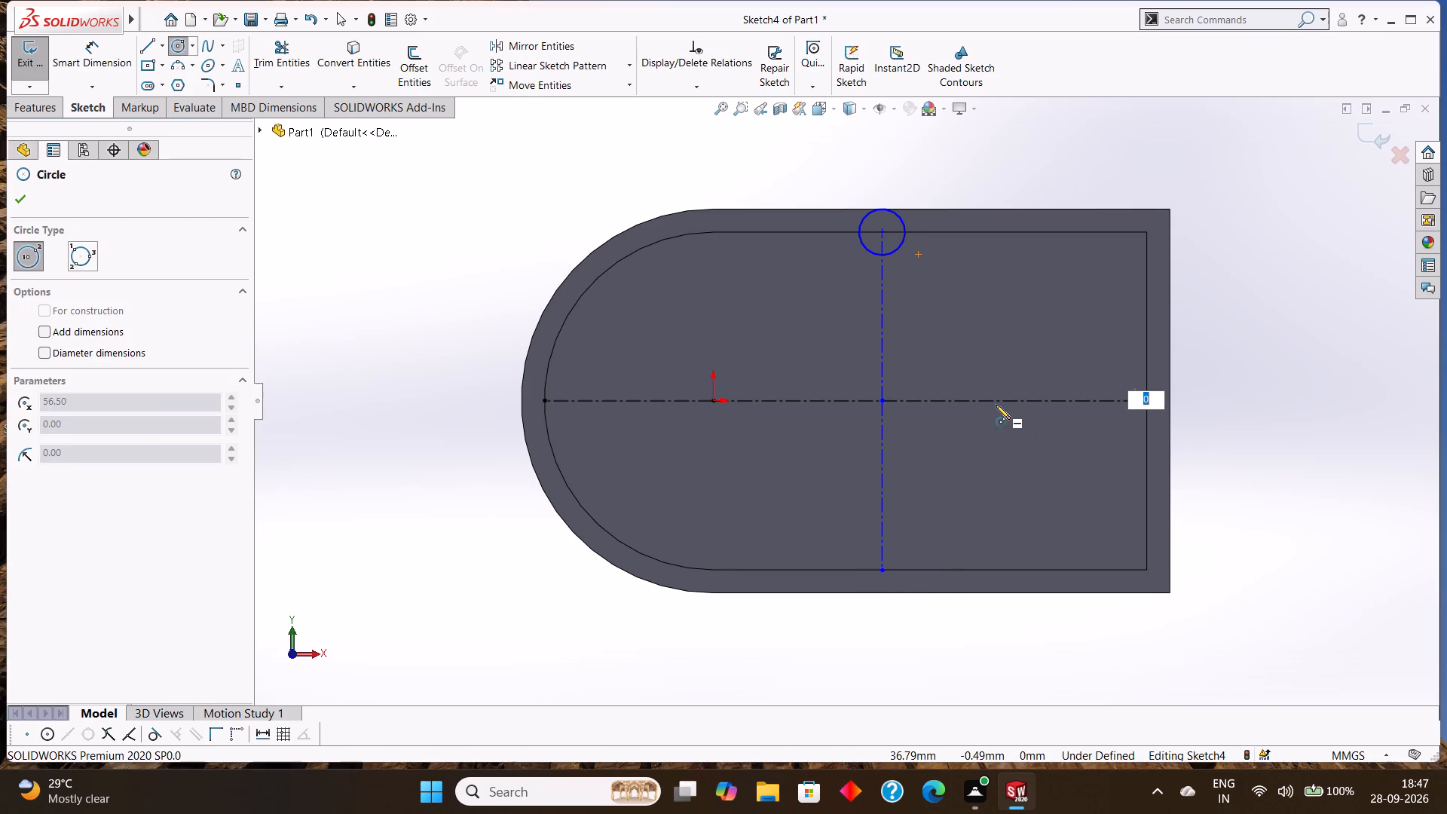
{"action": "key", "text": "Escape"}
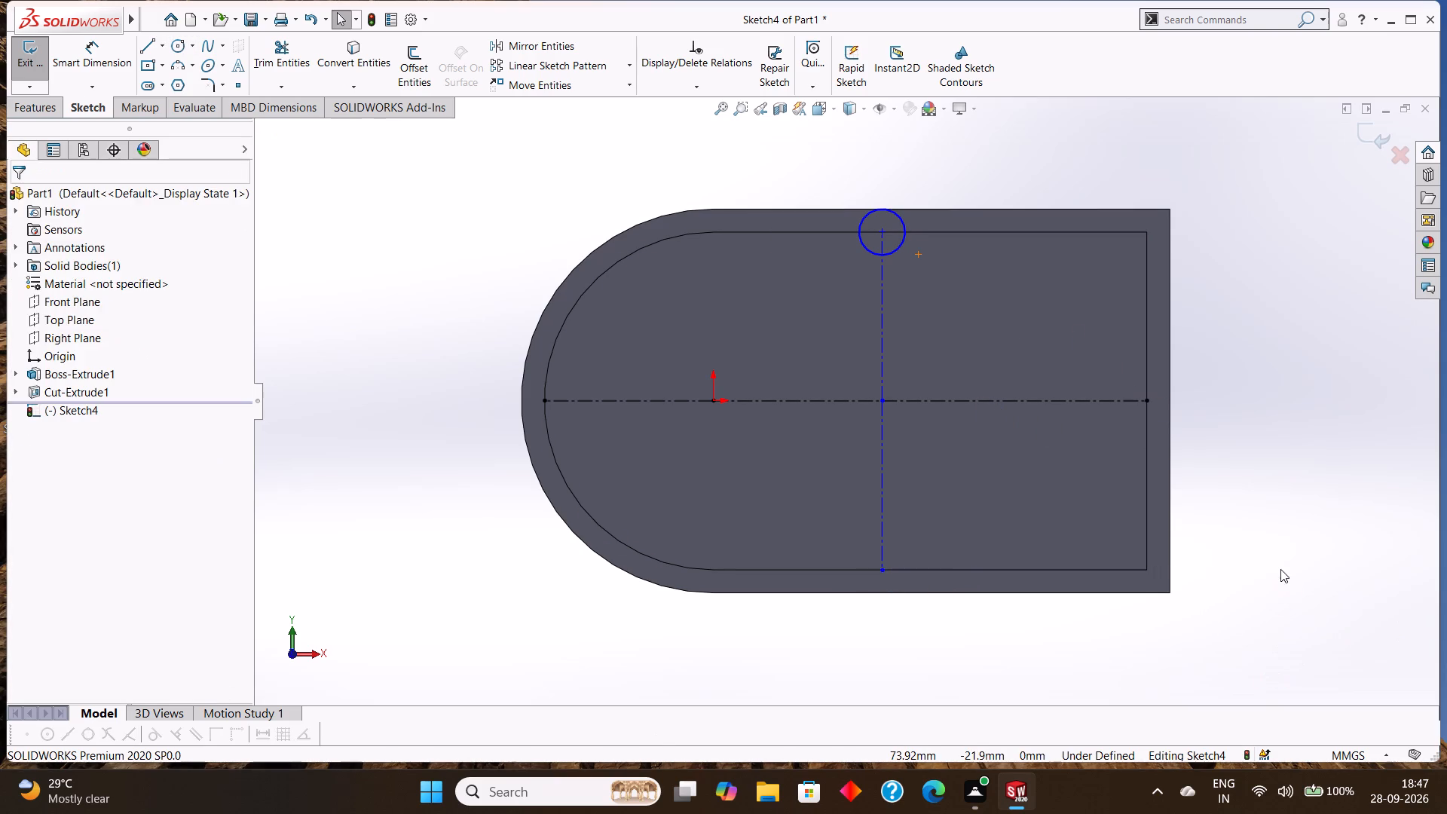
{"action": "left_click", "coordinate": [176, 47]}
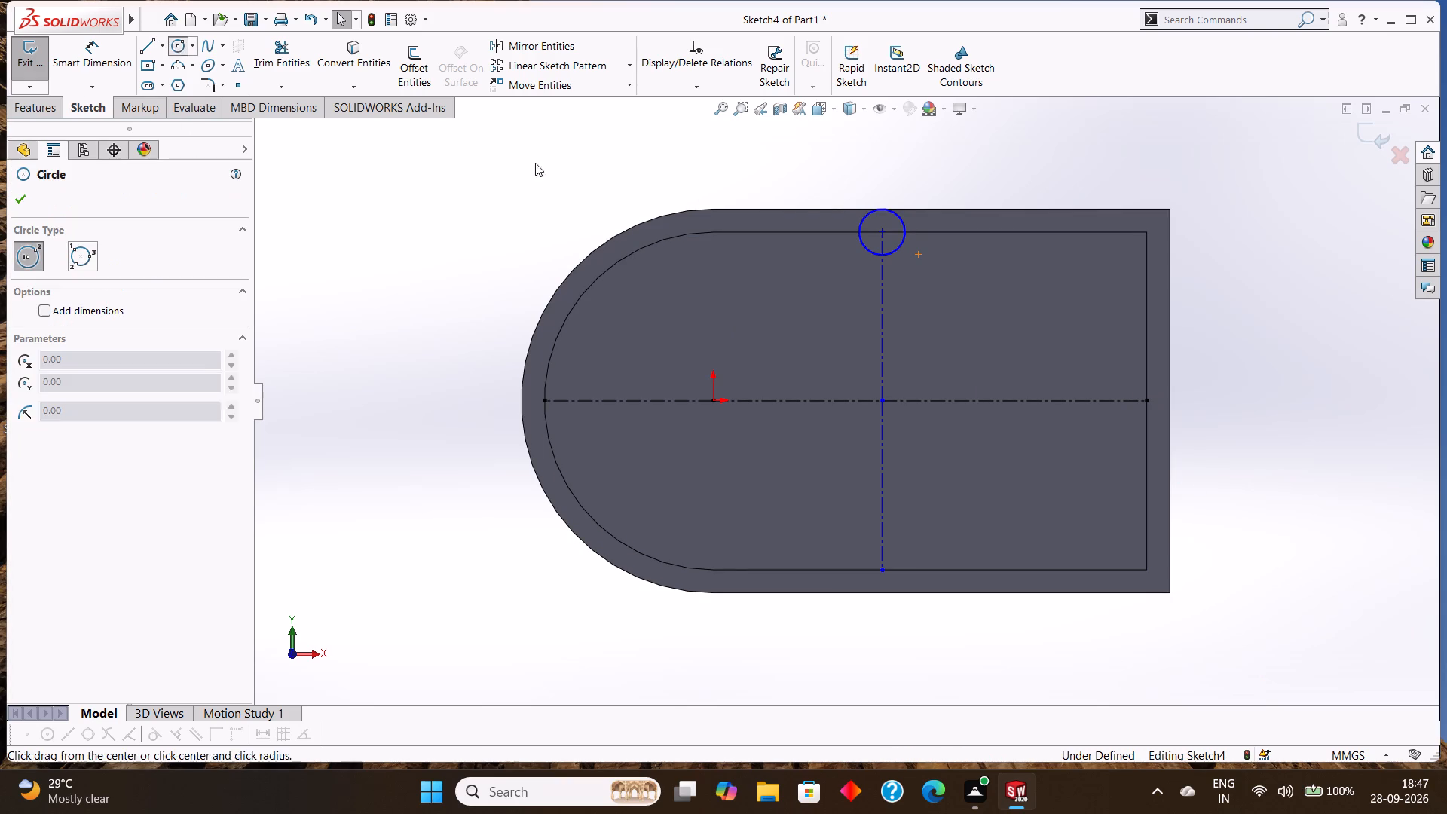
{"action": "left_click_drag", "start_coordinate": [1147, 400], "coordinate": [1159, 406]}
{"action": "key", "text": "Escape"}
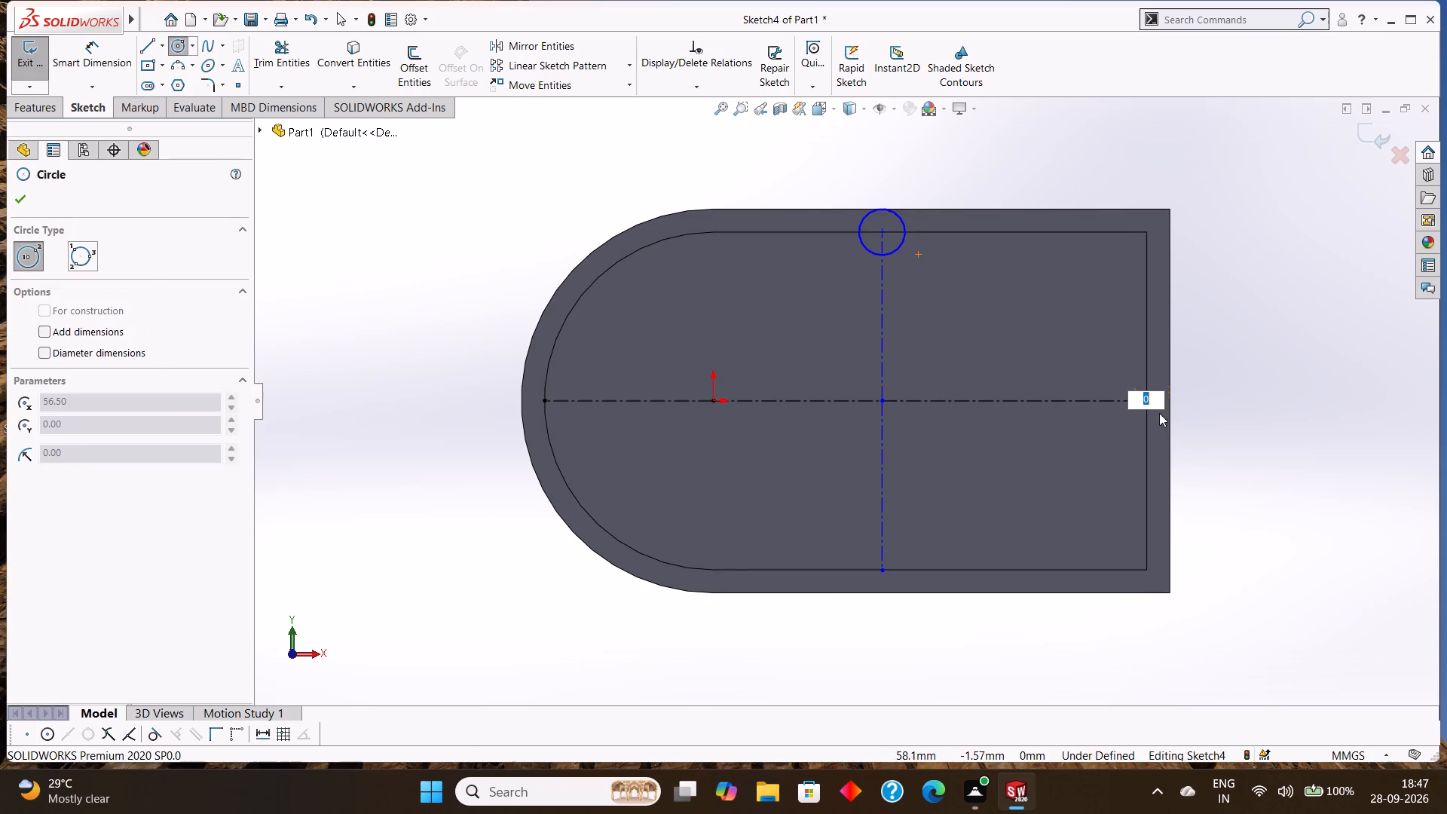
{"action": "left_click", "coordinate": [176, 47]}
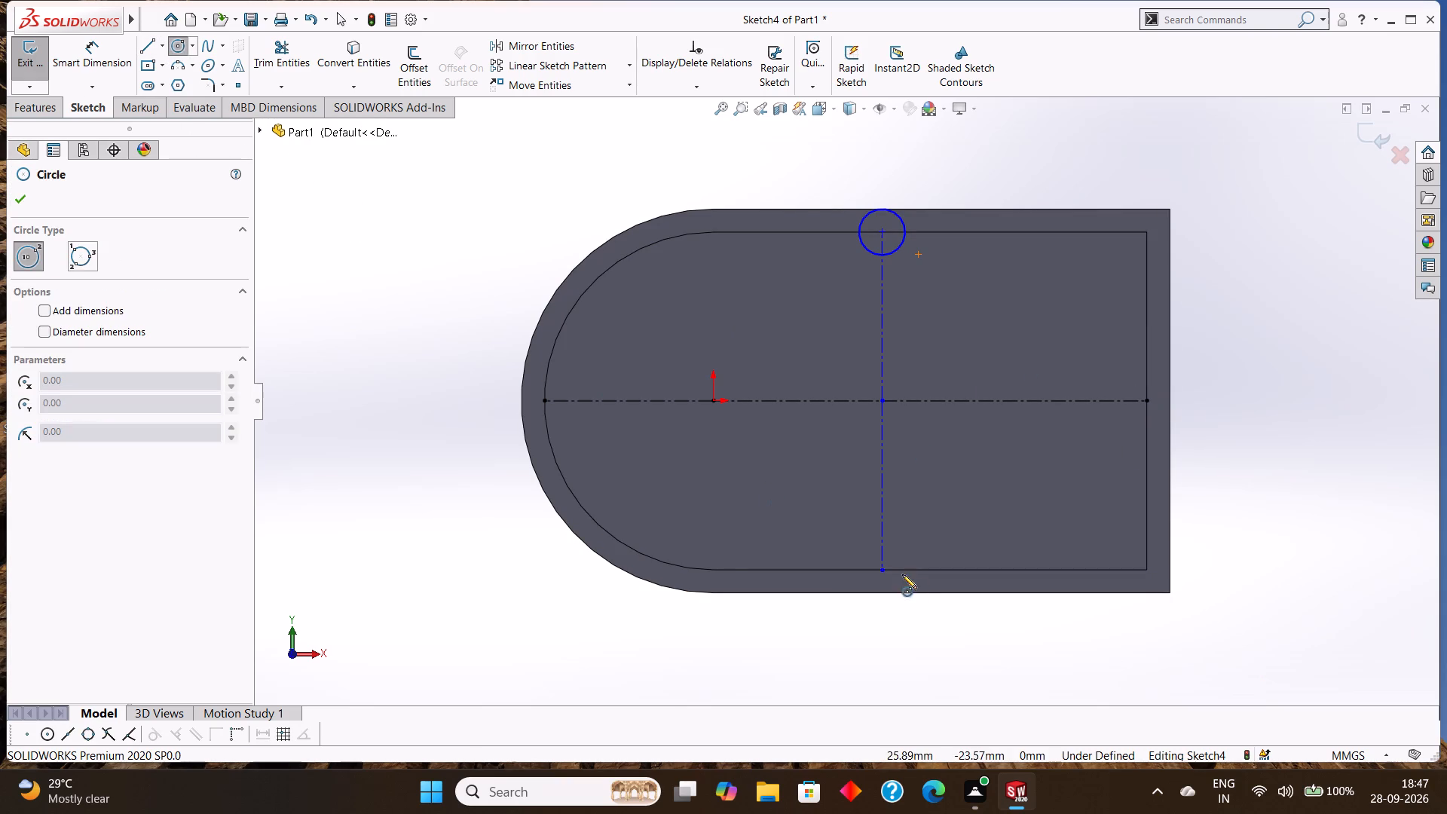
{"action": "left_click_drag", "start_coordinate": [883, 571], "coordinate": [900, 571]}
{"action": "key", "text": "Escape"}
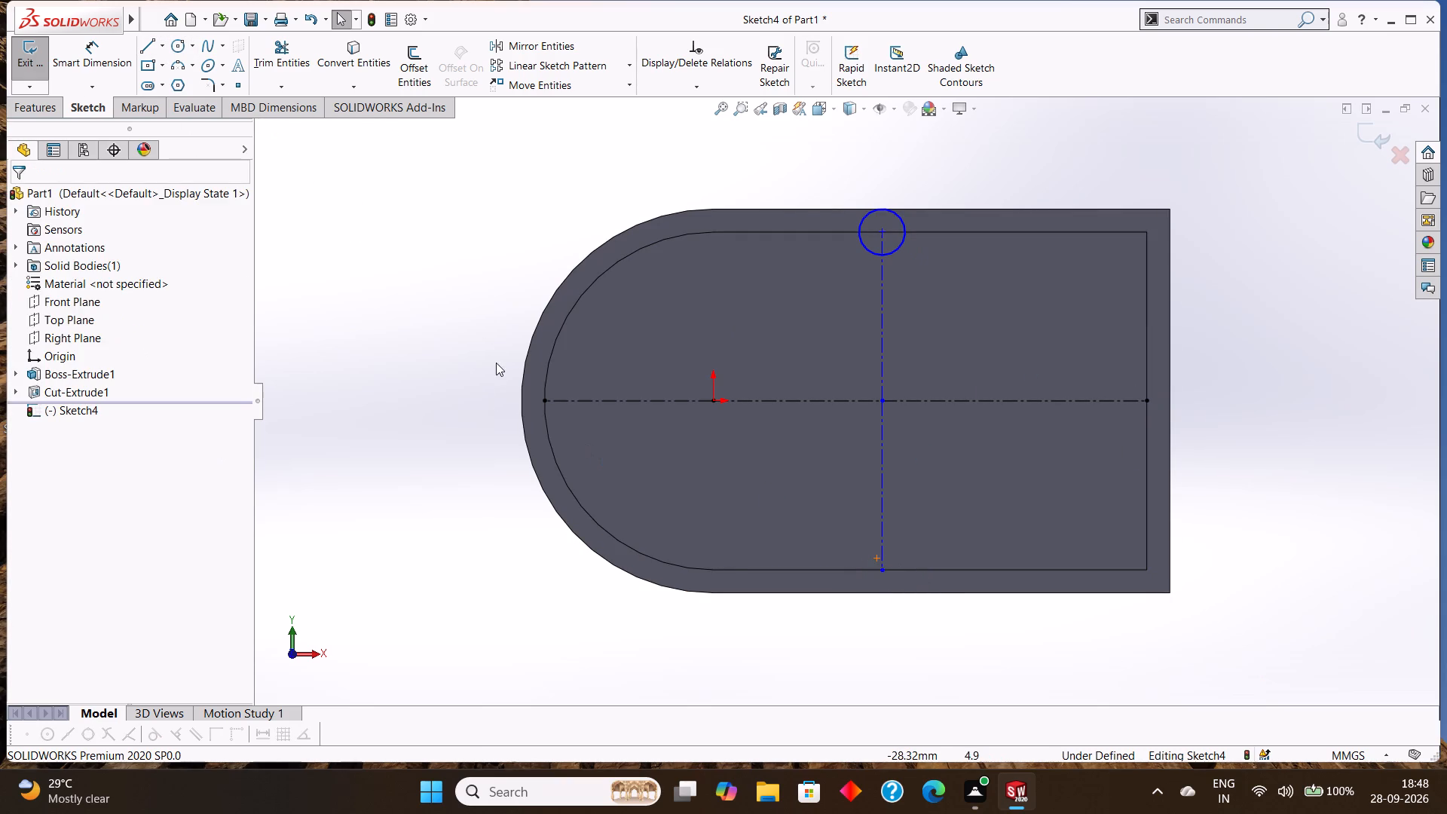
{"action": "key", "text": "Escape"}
Draw two circles of 3 mm radius, centered on the centerline ends at the pocket's arc edge and its lower long edge.
{"action": "left_click", "coordinate": [177, 43]}
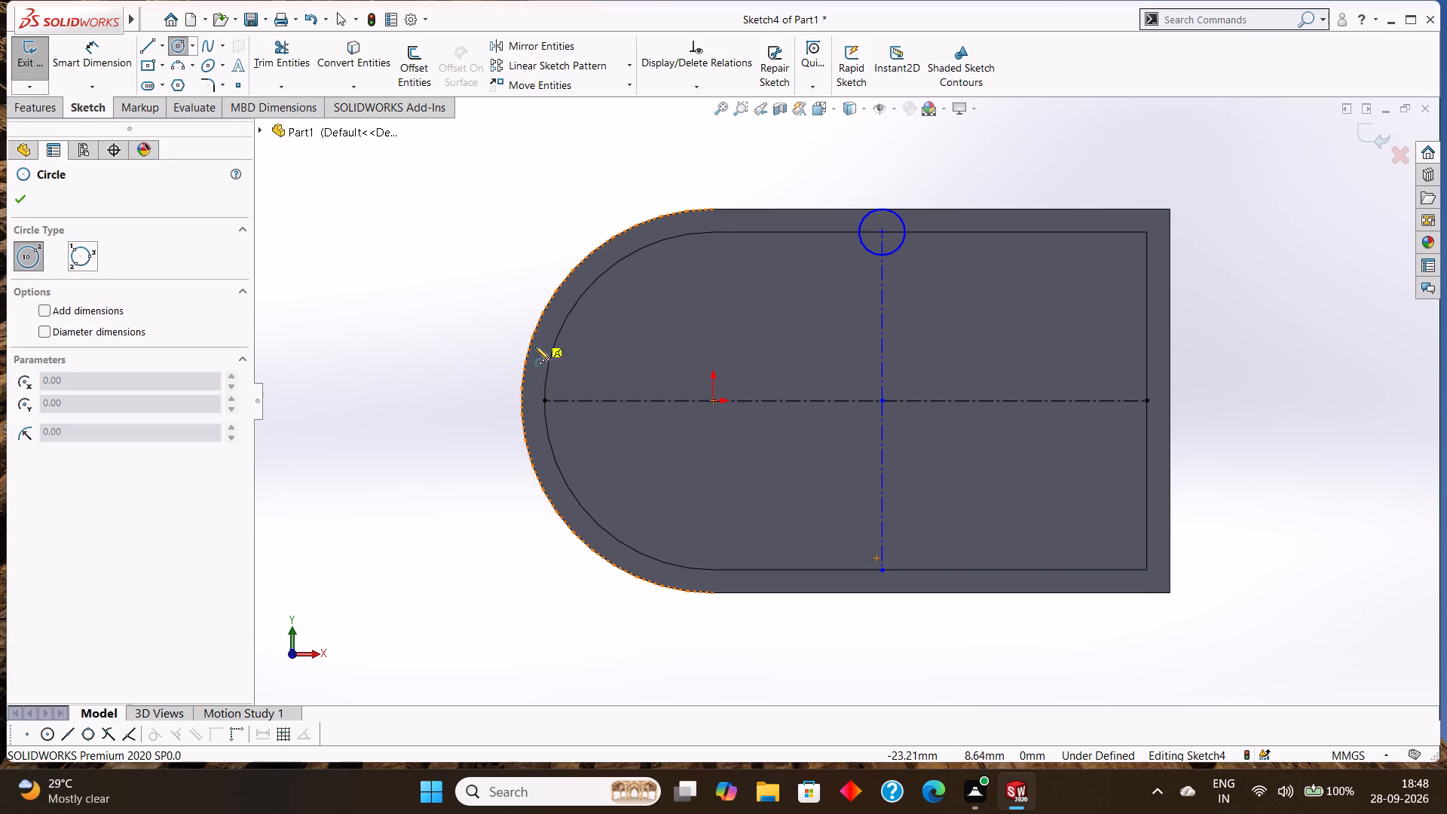
{"action": "left_click", "coordinate": [544, 400]}
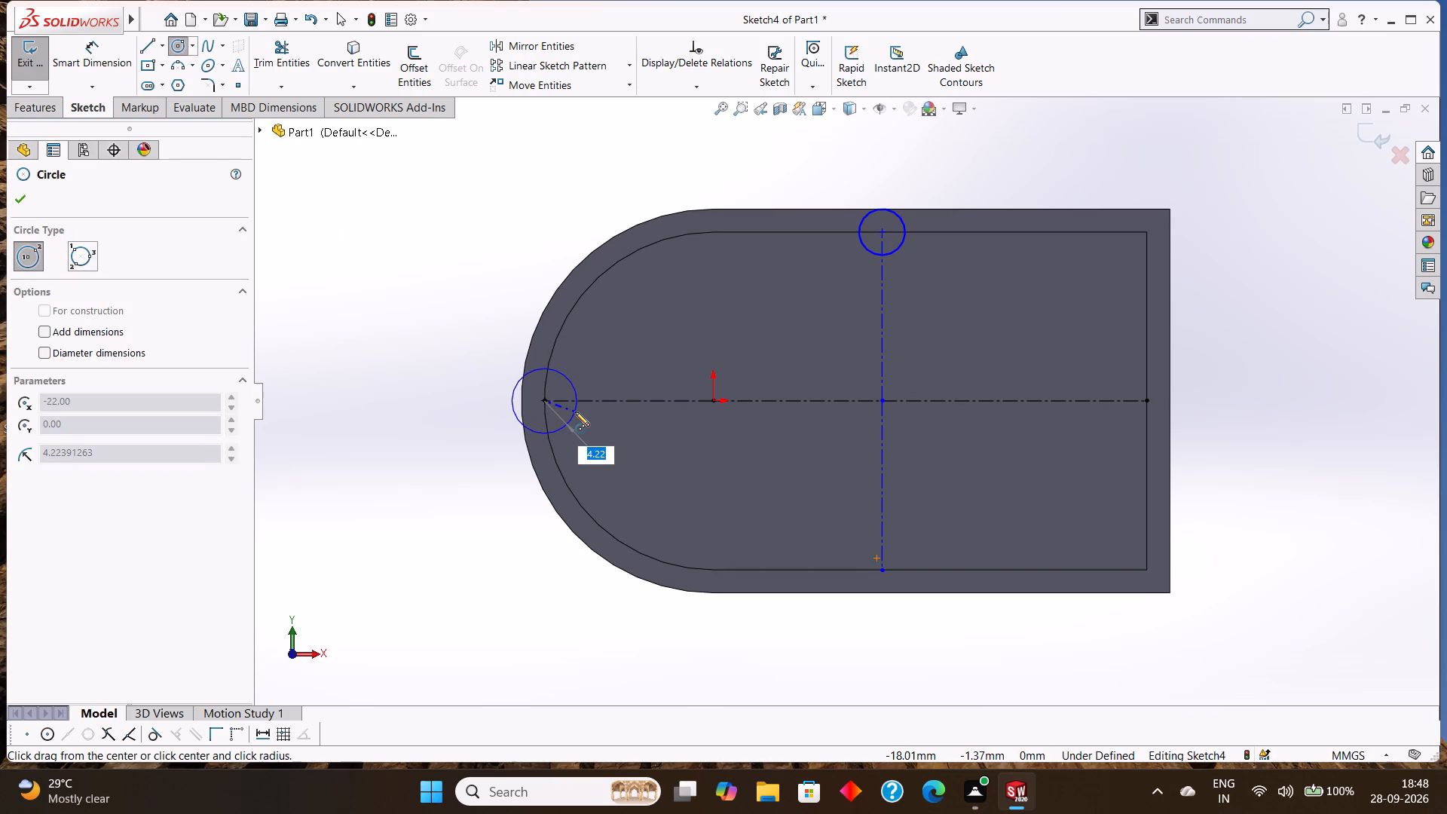
{"action": "key", "text": "3"}
{"action": "key", "text": "Return"}
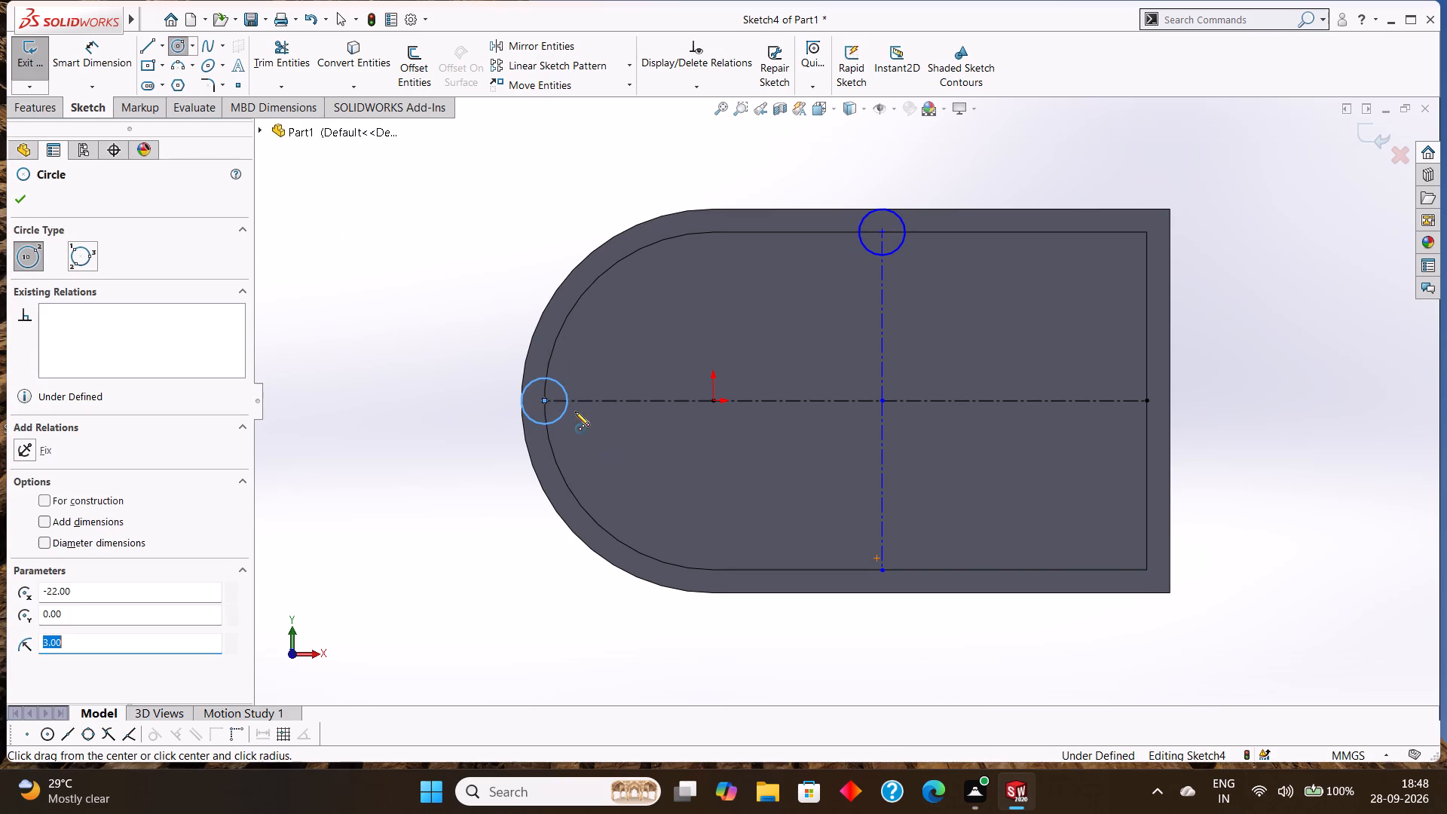
{"action": "left_click_drag", "start_coordinate": [883, 571], "coordinate": [893, 574]}
{"action": "key", "text": "3"}
{"action": "key", "text": "Return"}
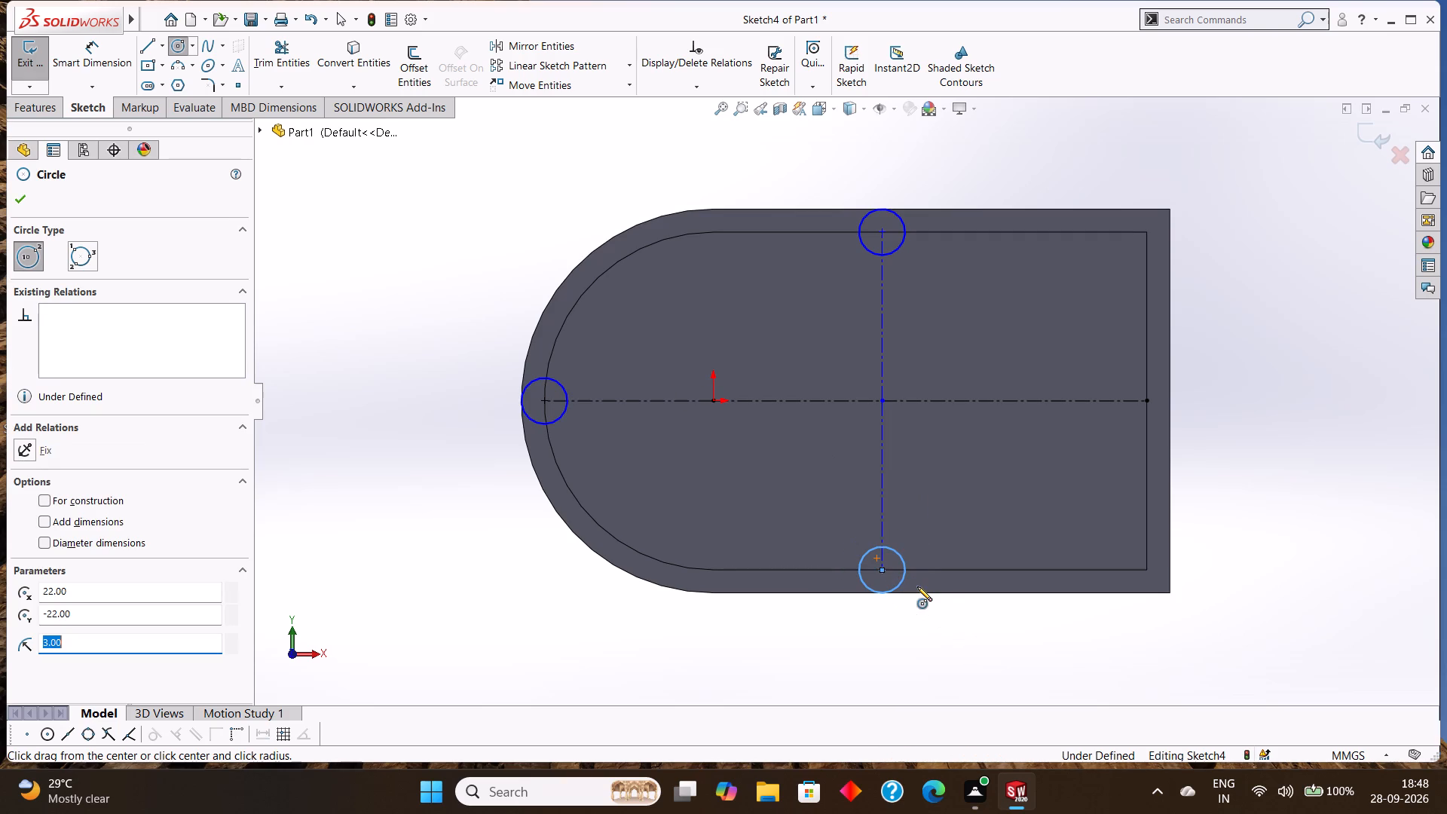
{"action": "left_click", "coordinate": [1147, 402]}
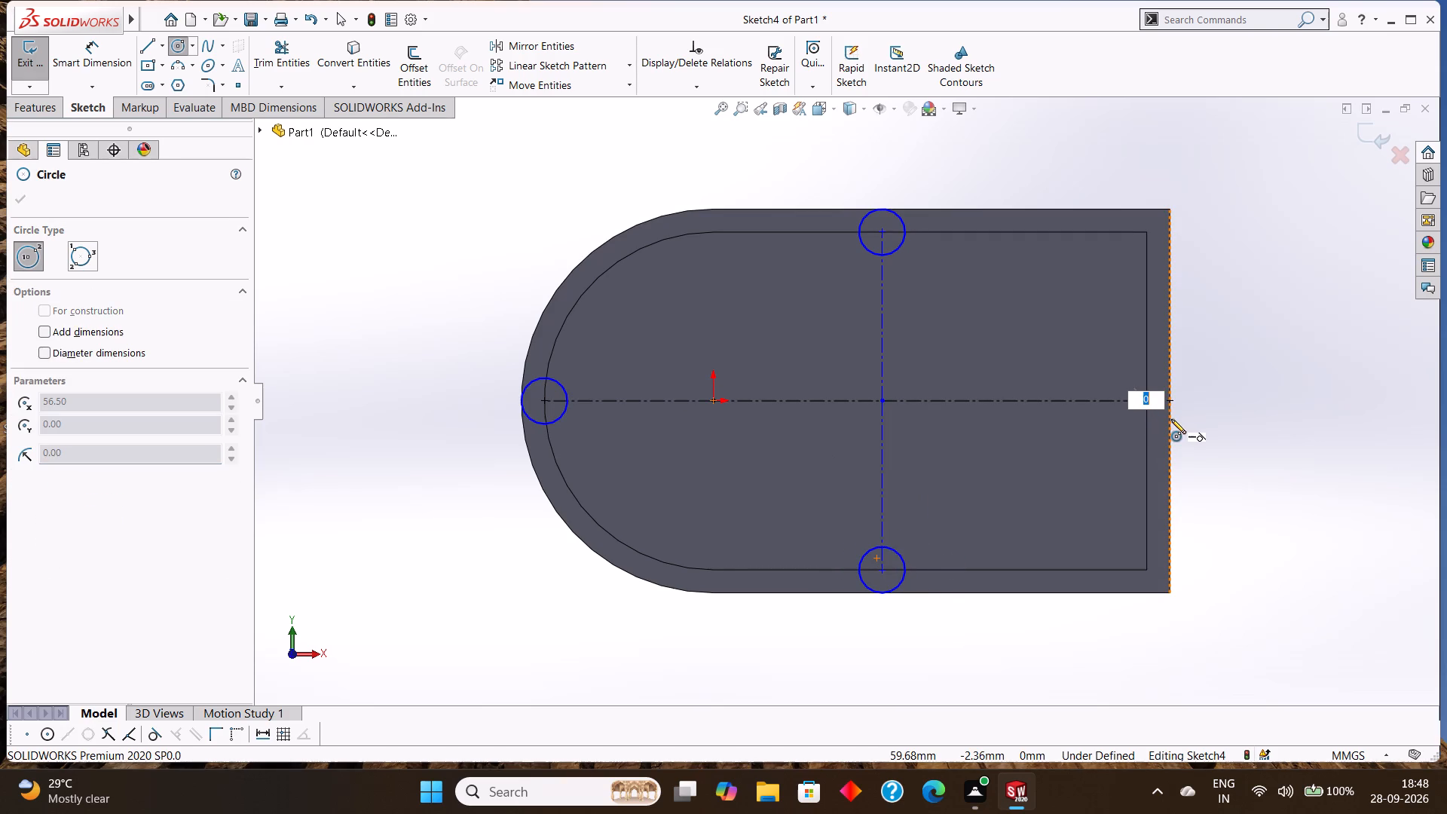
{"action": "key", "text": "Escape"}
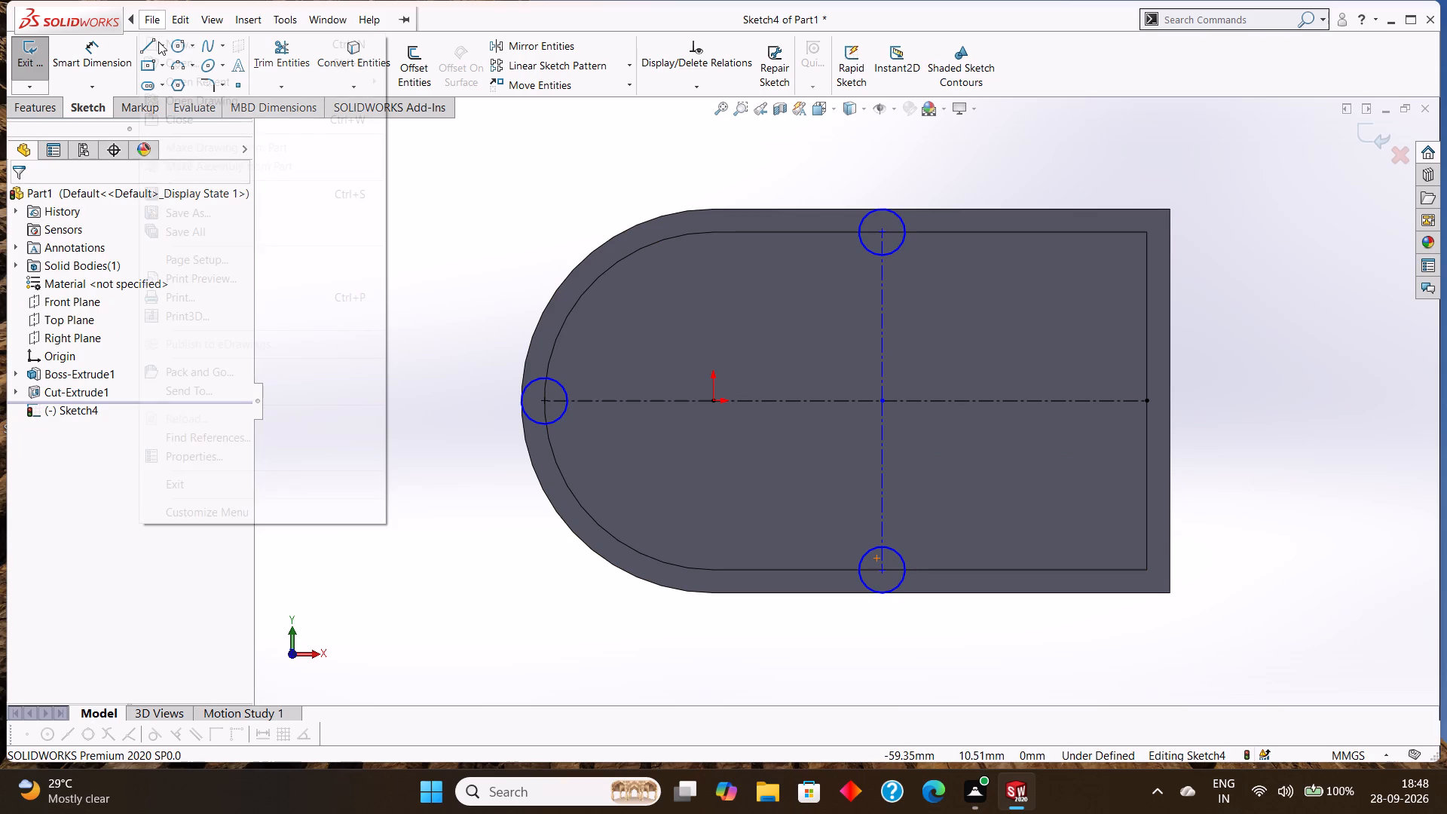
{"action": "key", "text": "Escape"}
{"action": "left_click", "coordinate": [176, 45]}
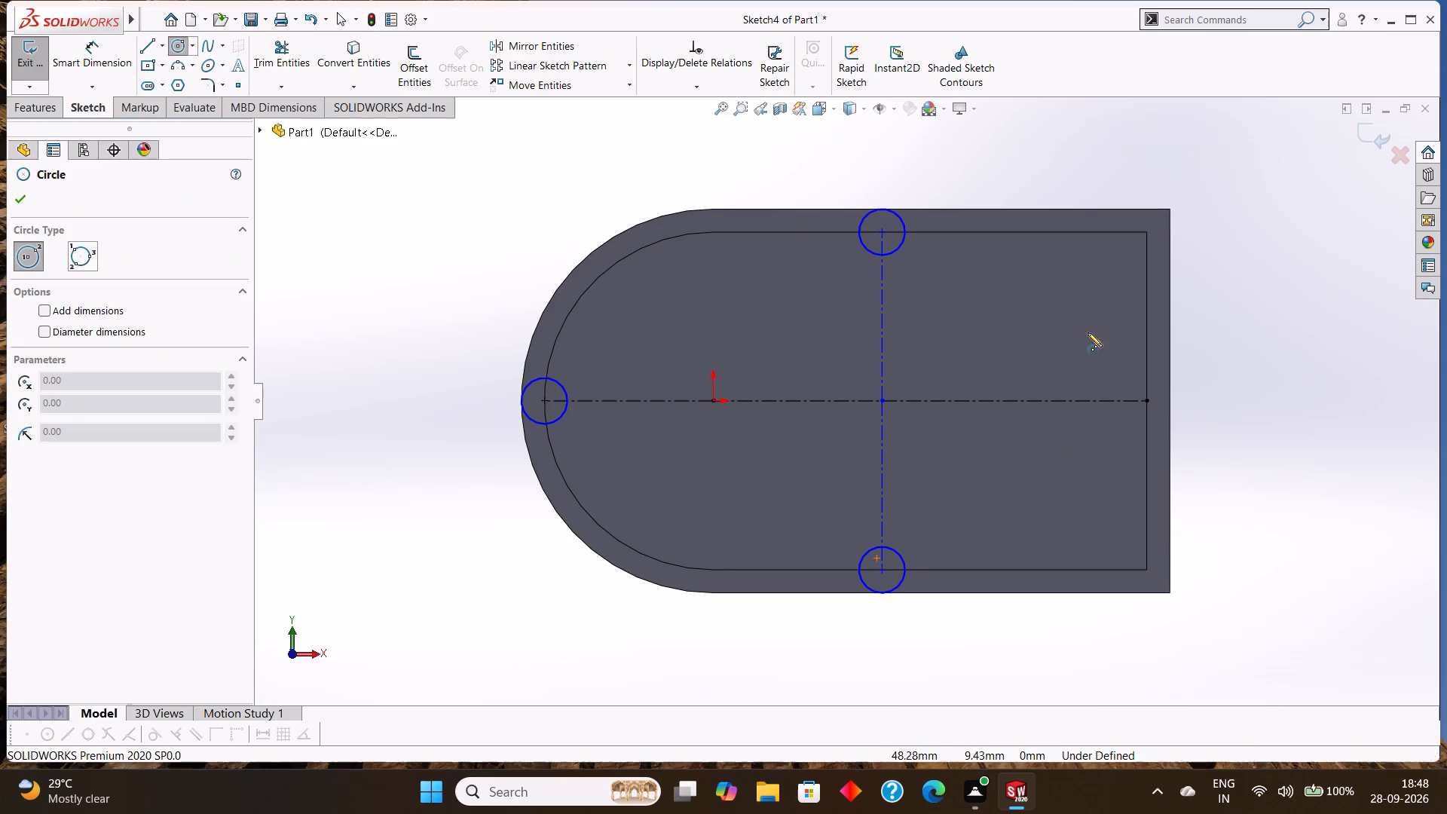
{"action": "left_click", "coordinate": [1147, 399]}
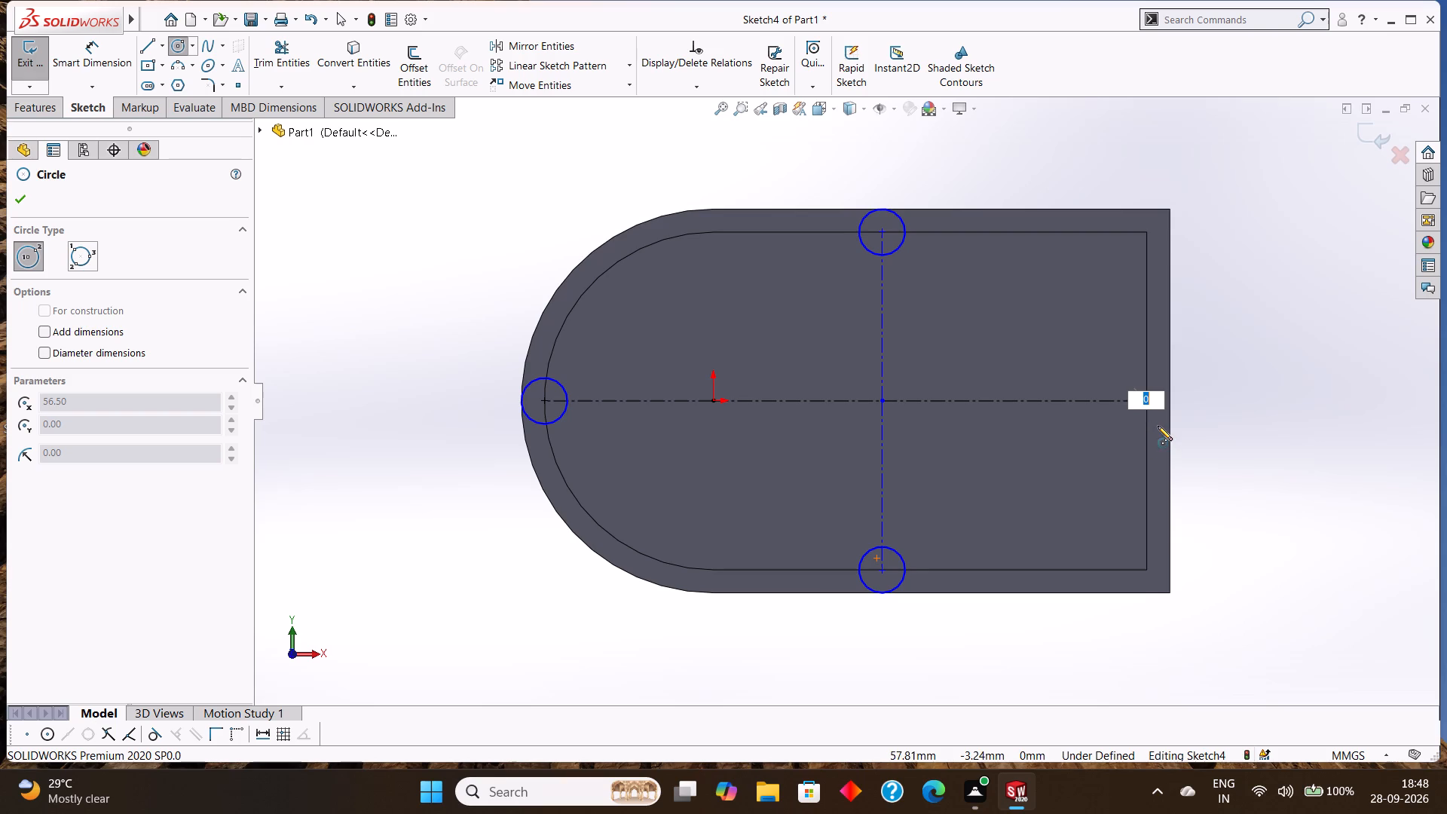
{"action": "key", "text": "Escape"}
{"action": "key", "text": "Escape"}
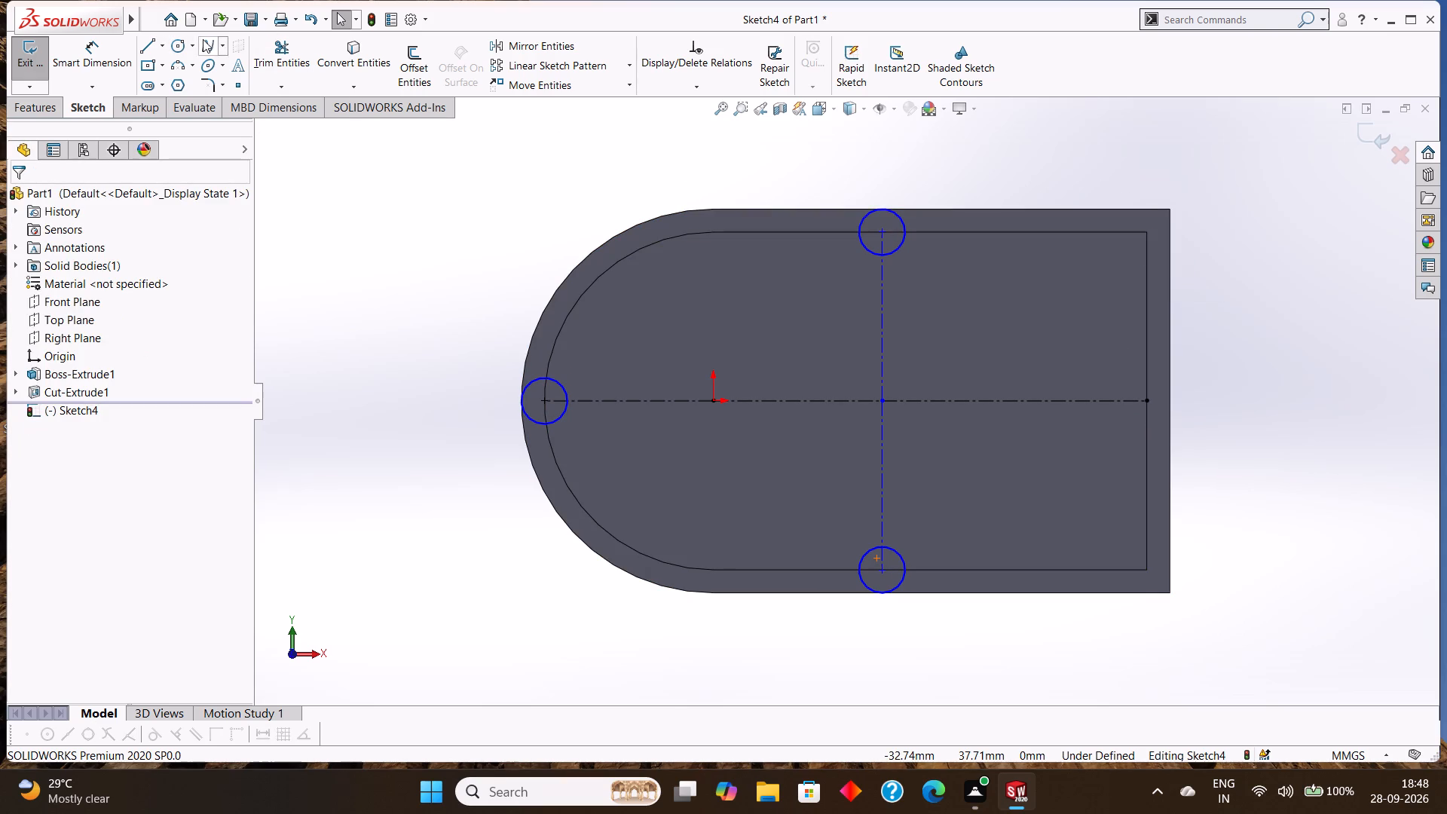
Draw a circle of 3 mm radius centered on the horizontal centerline's end at the pocket's straight short edge.
{"action": "left_click", "coordinate": [183, 41]}
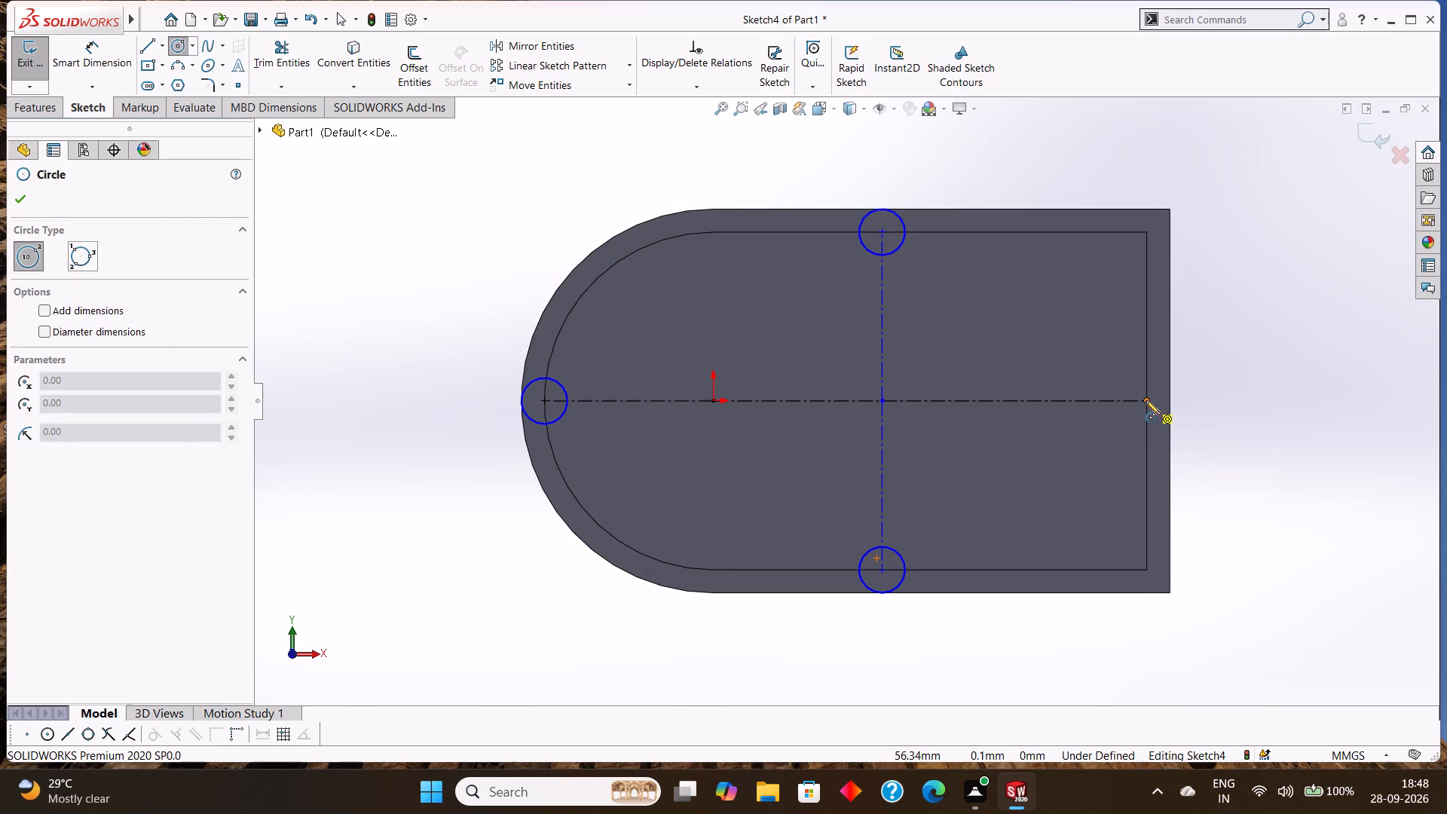
{"action": "left_click_drag", "start_coordinate": [1146, 400], "coordinate": [1163, 422]}
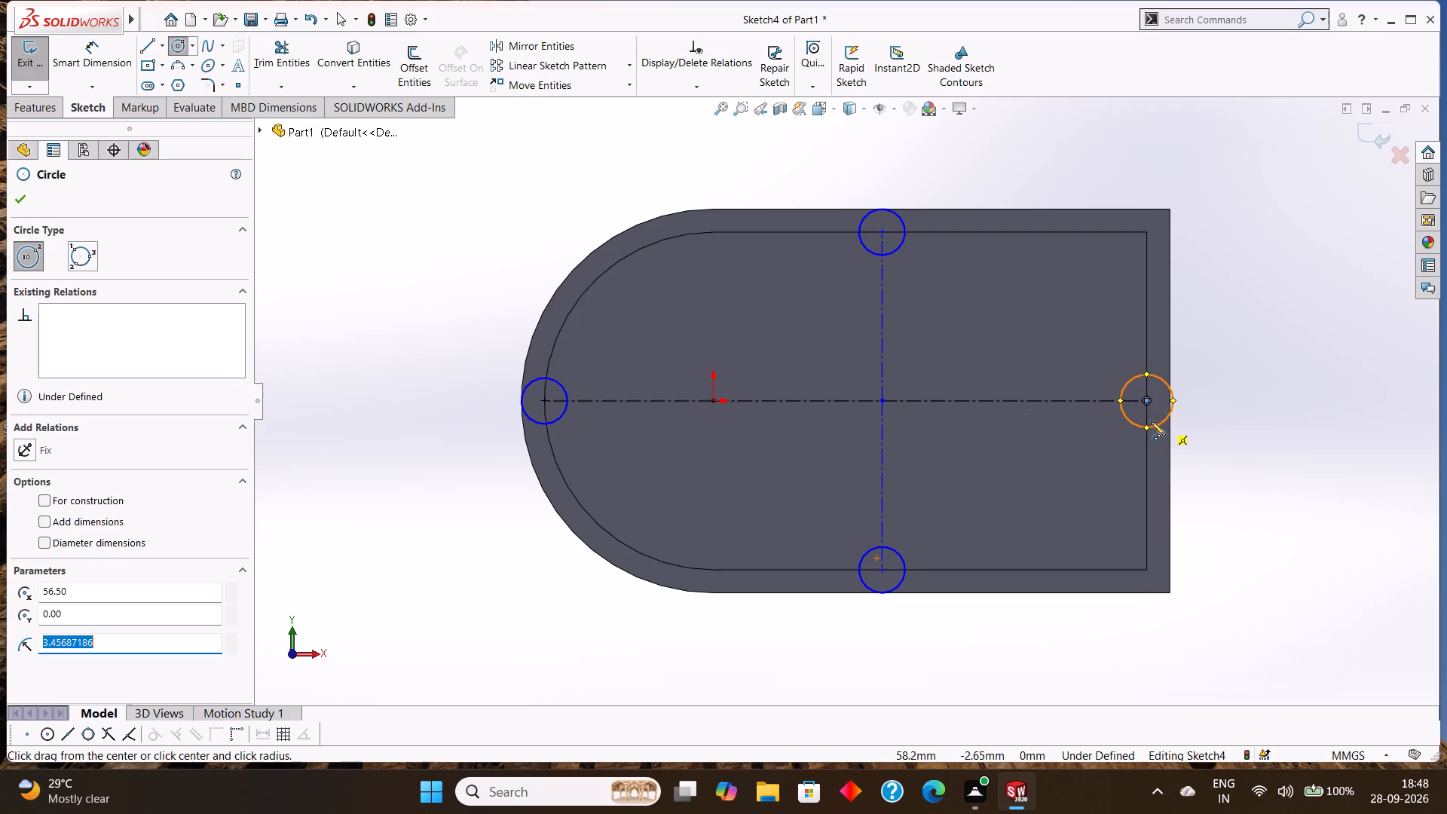
{"action": "key", "text": "3"}
{"action": "key", "text": "Return"}
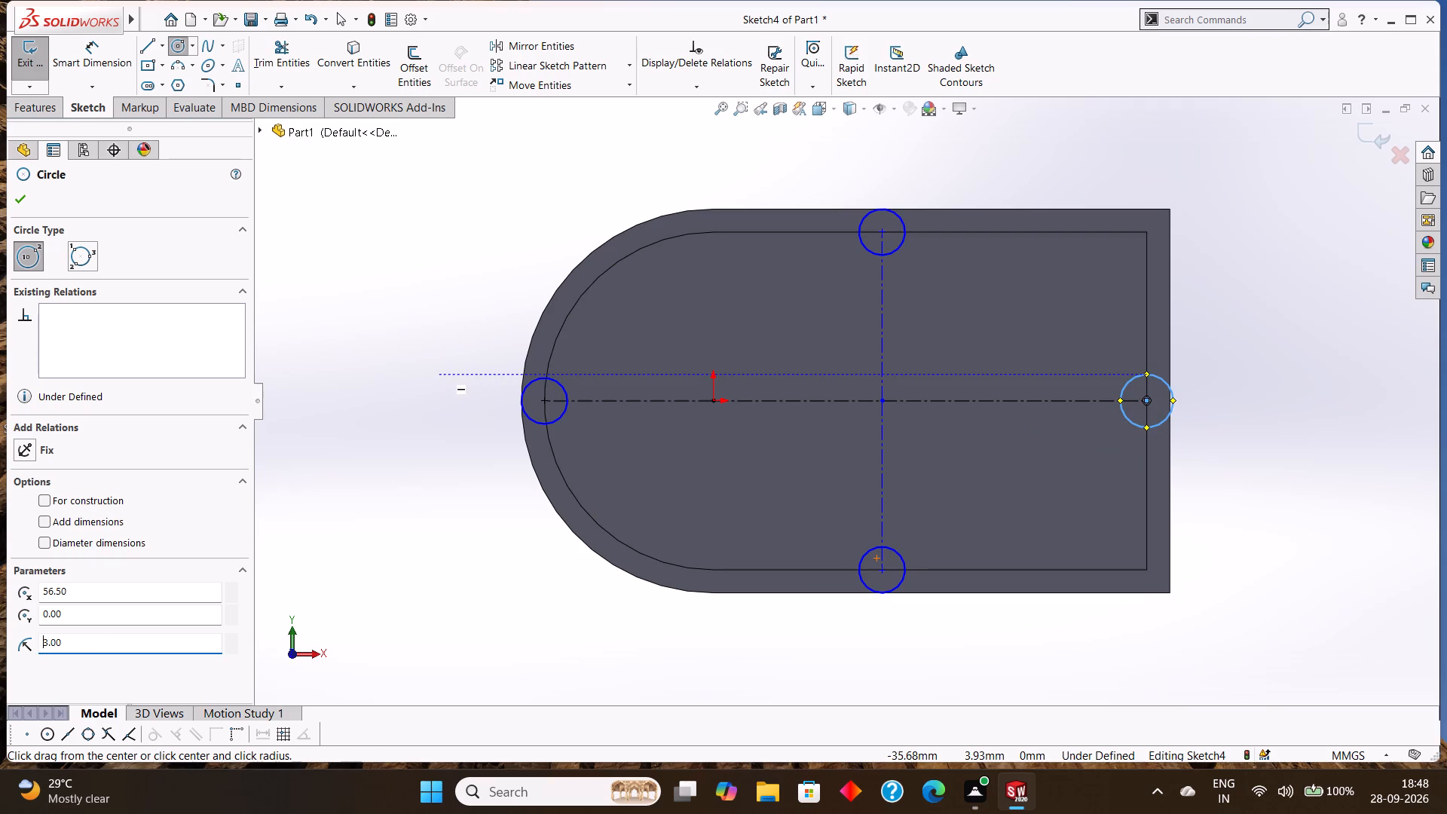
{"action": "left_click", "coordinate": [24, 194]}
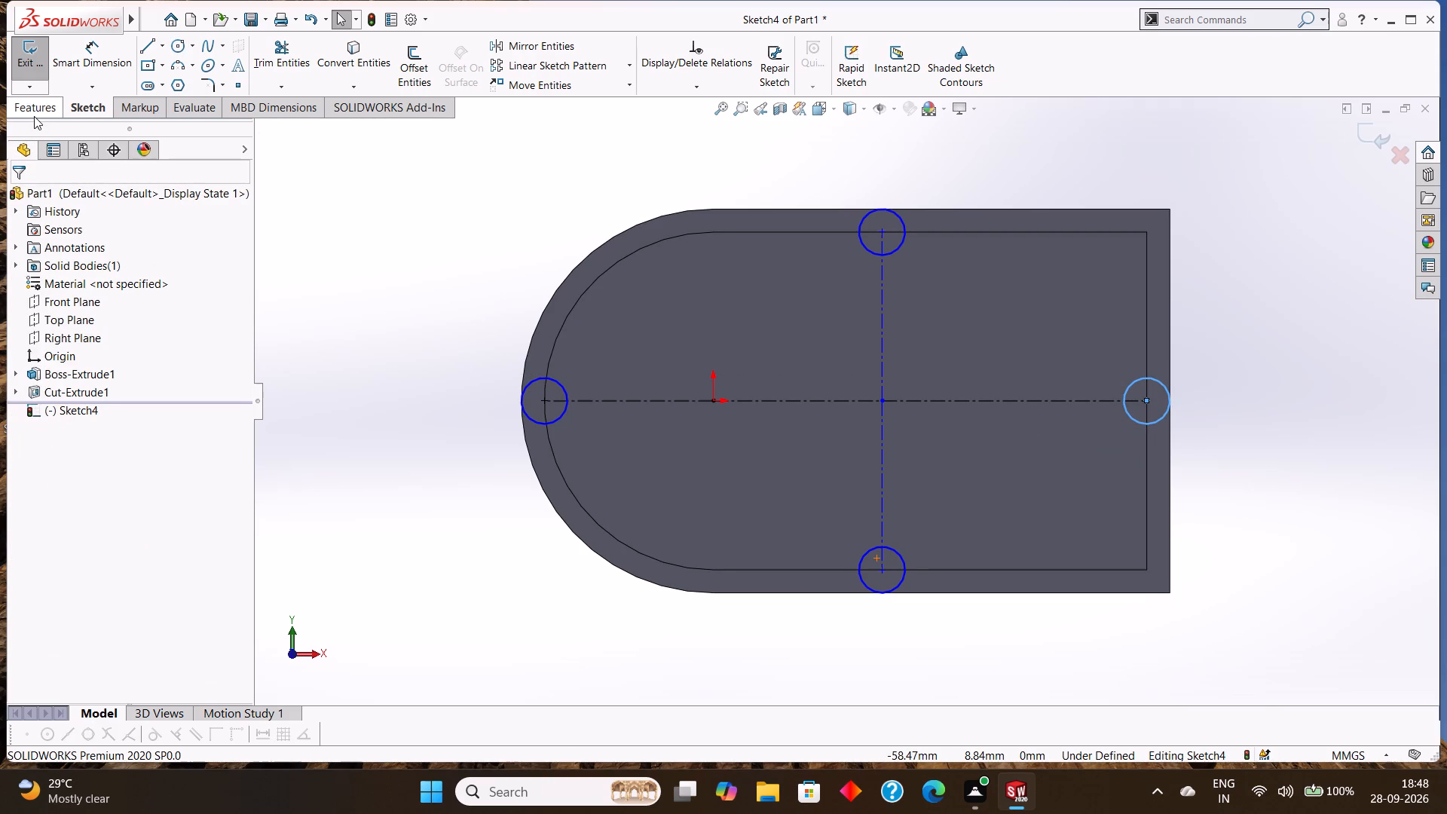
Extrude the four boss circles 11 mm from the sketch plane, merging them with the body.
{"action": "left_click", "coordinate": [34, 116]}
{"action": "left_click", "coordinate": [40, 68]}
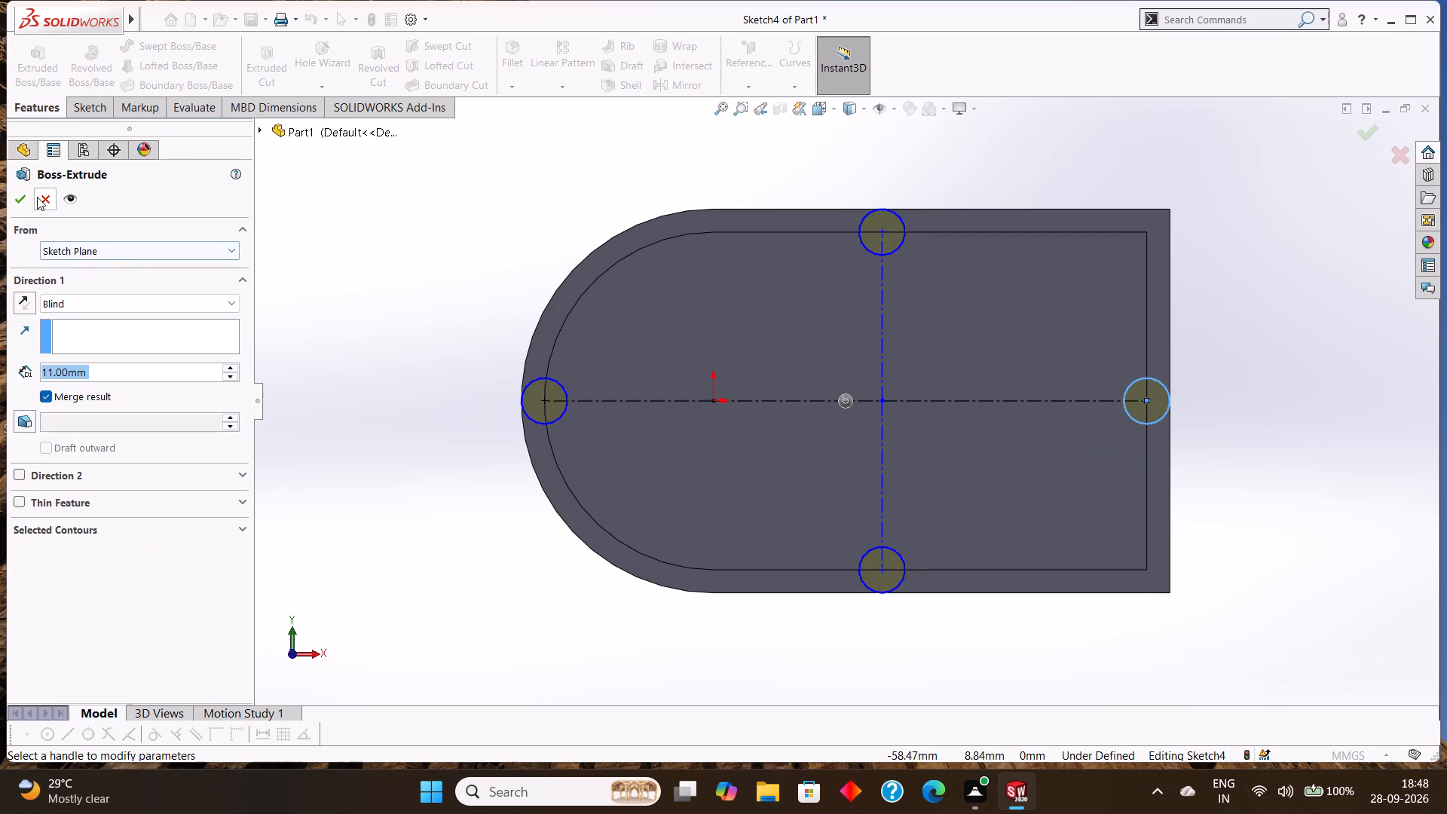
{"action": "left_click", "coordinate": [20, 199]}
{"action": "left_click", "coordinate": [403, 226]}
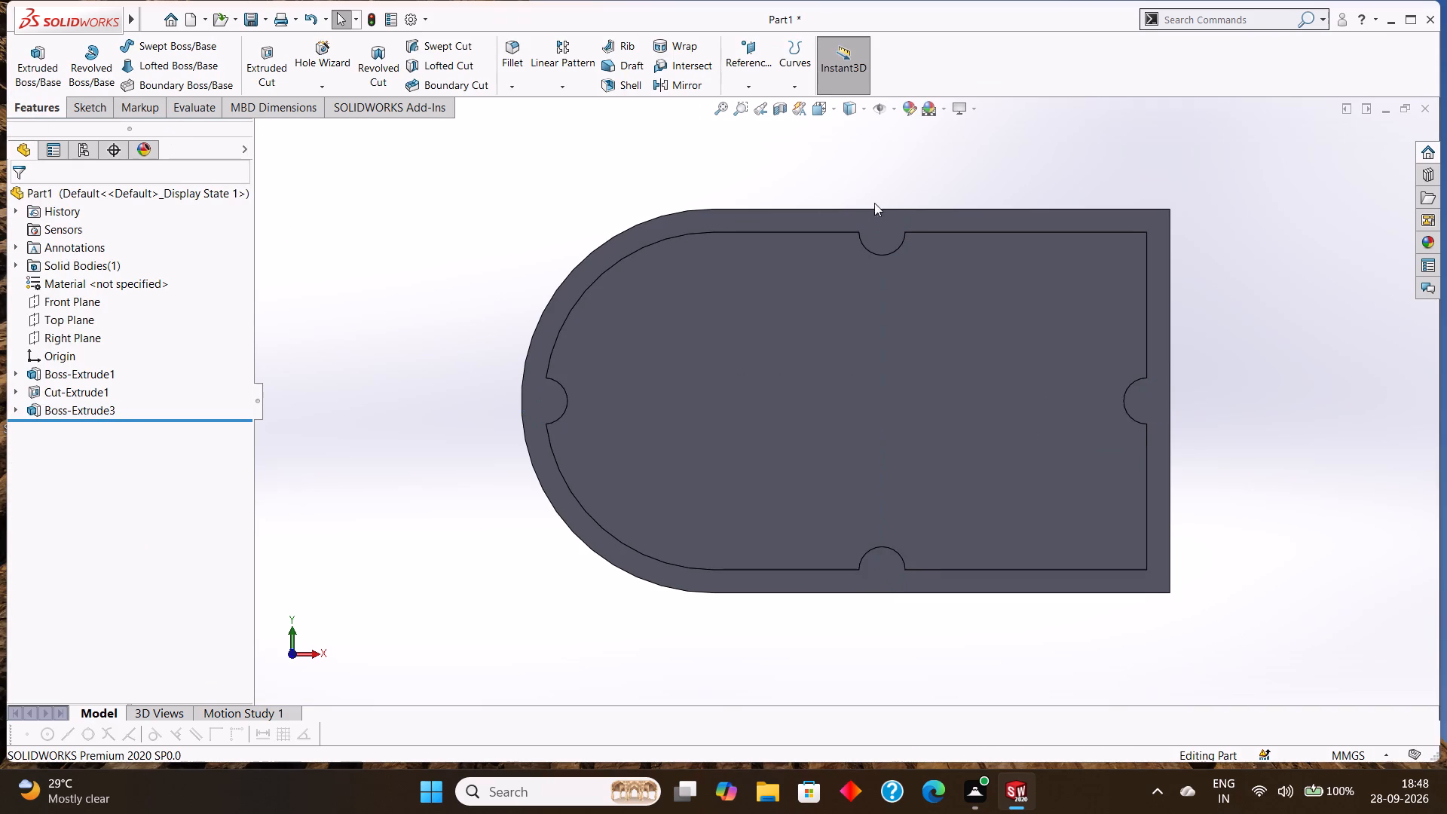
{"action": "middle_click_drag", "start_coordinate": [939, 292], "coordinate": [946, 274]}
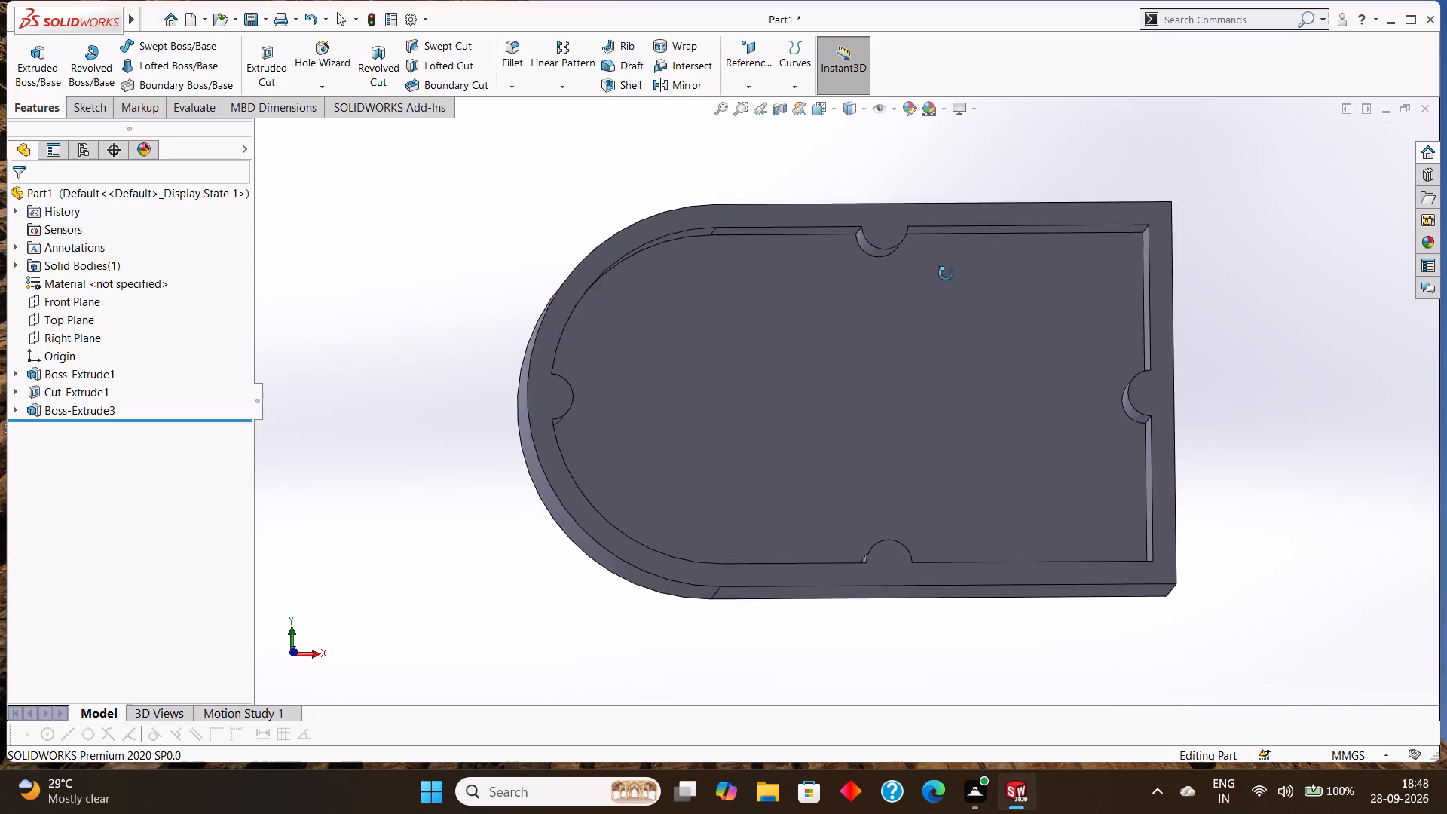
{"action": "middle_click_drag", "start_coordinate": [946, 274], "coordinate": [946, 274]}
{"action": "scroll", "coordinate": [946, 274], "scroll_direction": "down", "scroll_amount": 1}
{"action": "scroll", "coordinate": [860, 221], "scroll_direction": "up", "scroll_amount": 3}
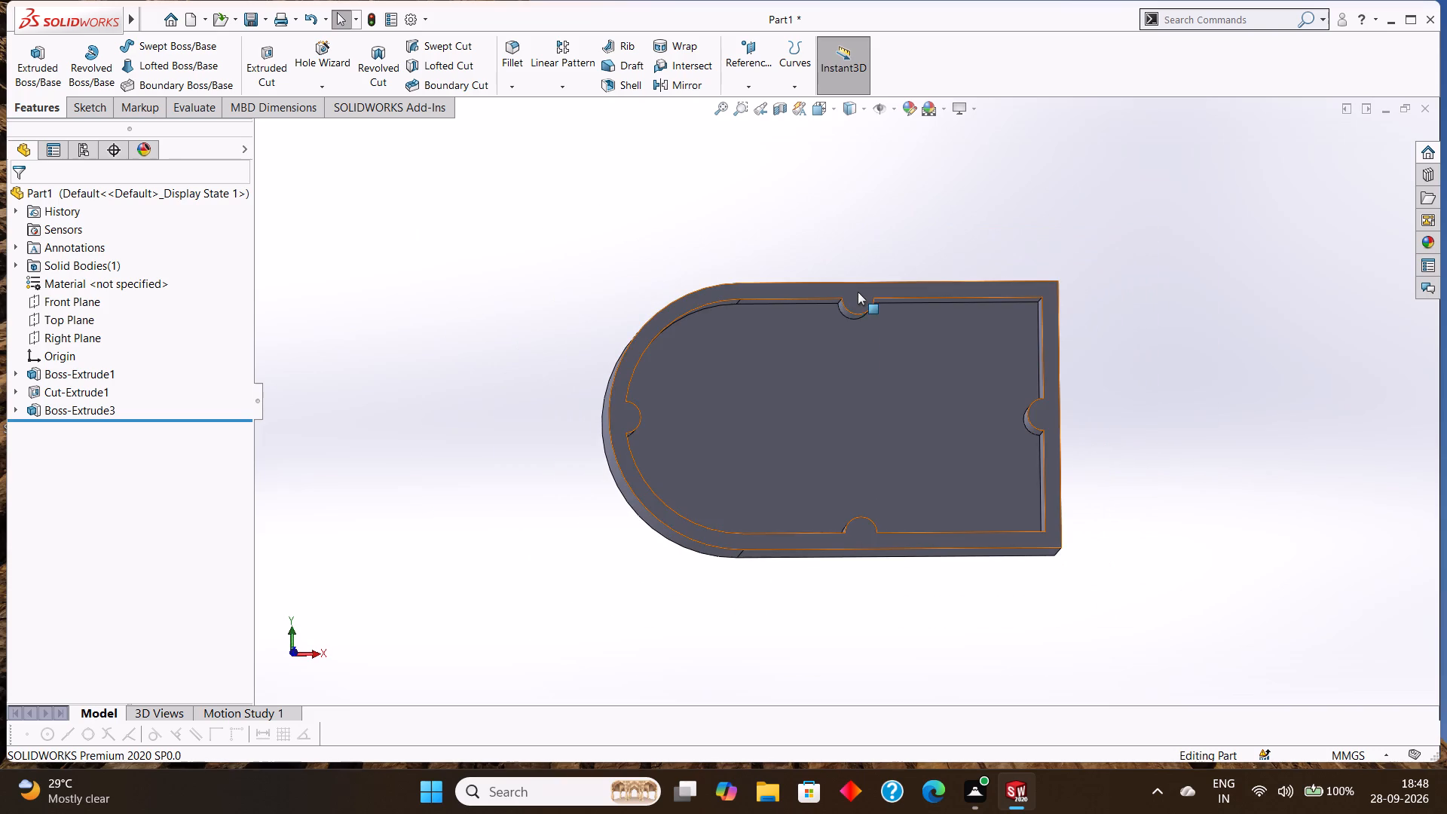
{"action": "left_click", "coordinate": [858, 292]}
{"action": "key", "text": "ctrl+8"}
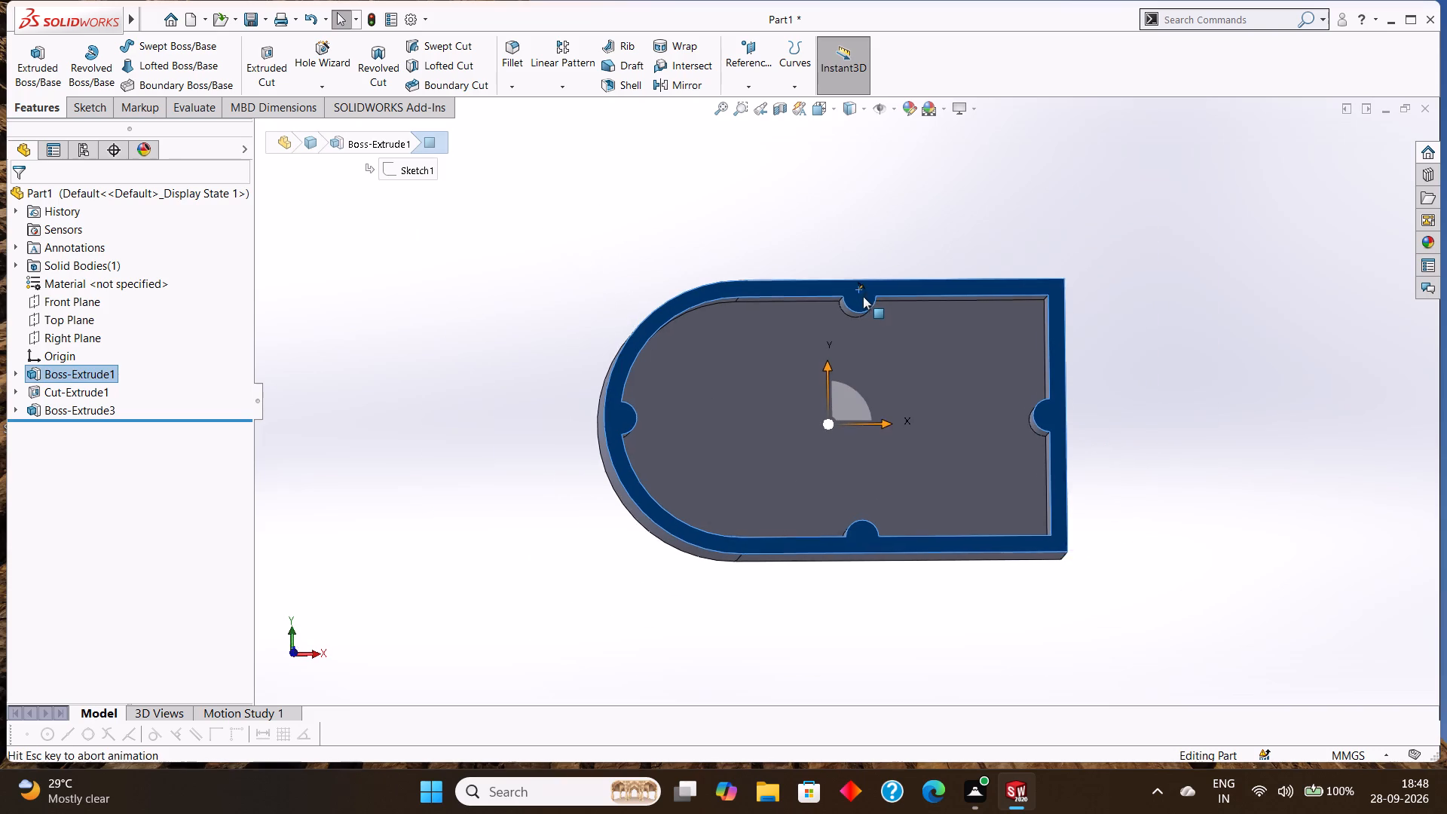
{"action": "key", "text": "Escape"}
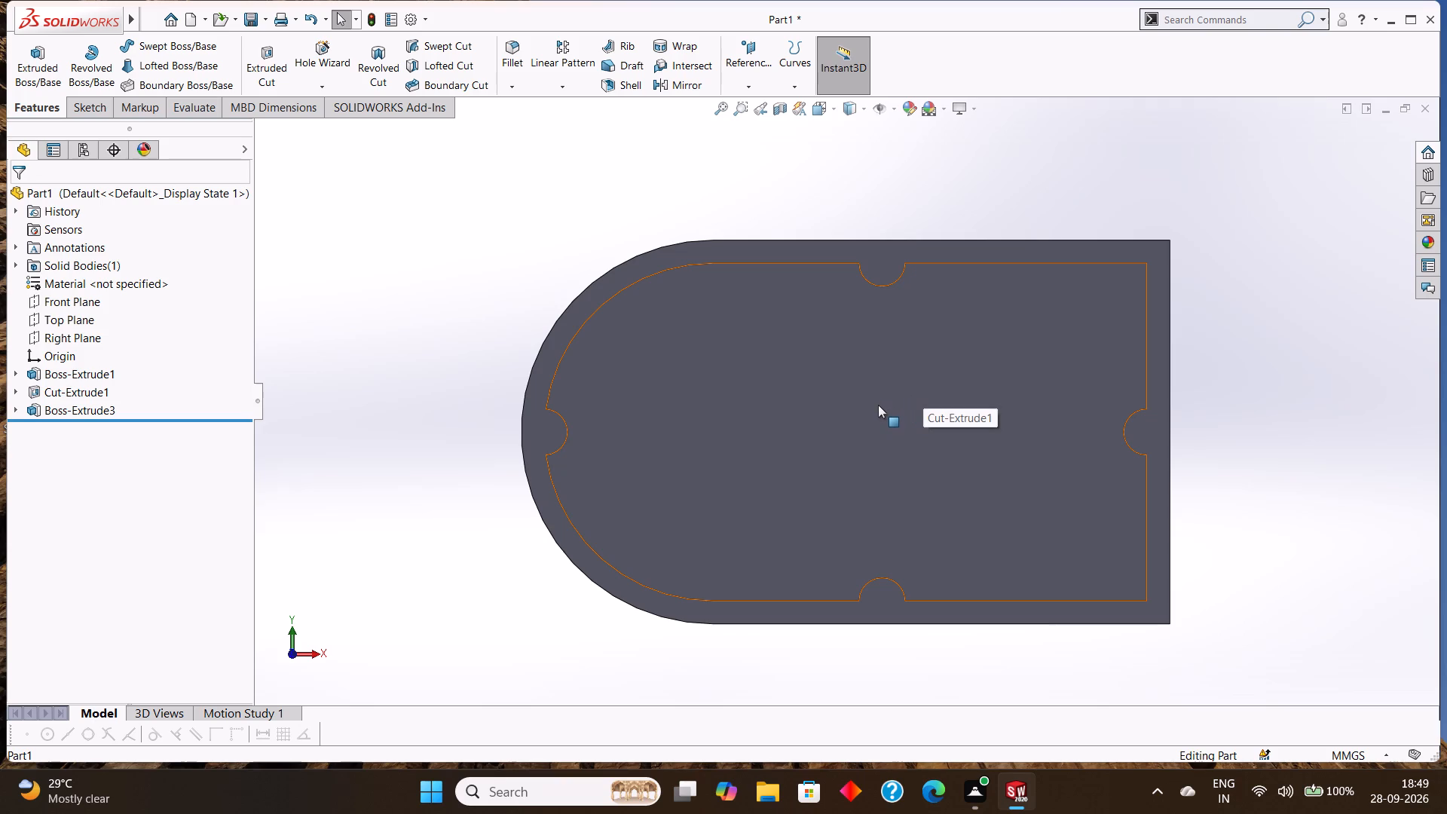
Save the part as "machined mechanical housing" in the tryfuji folder.
{"action": "key", "text": "ctrl+s"}
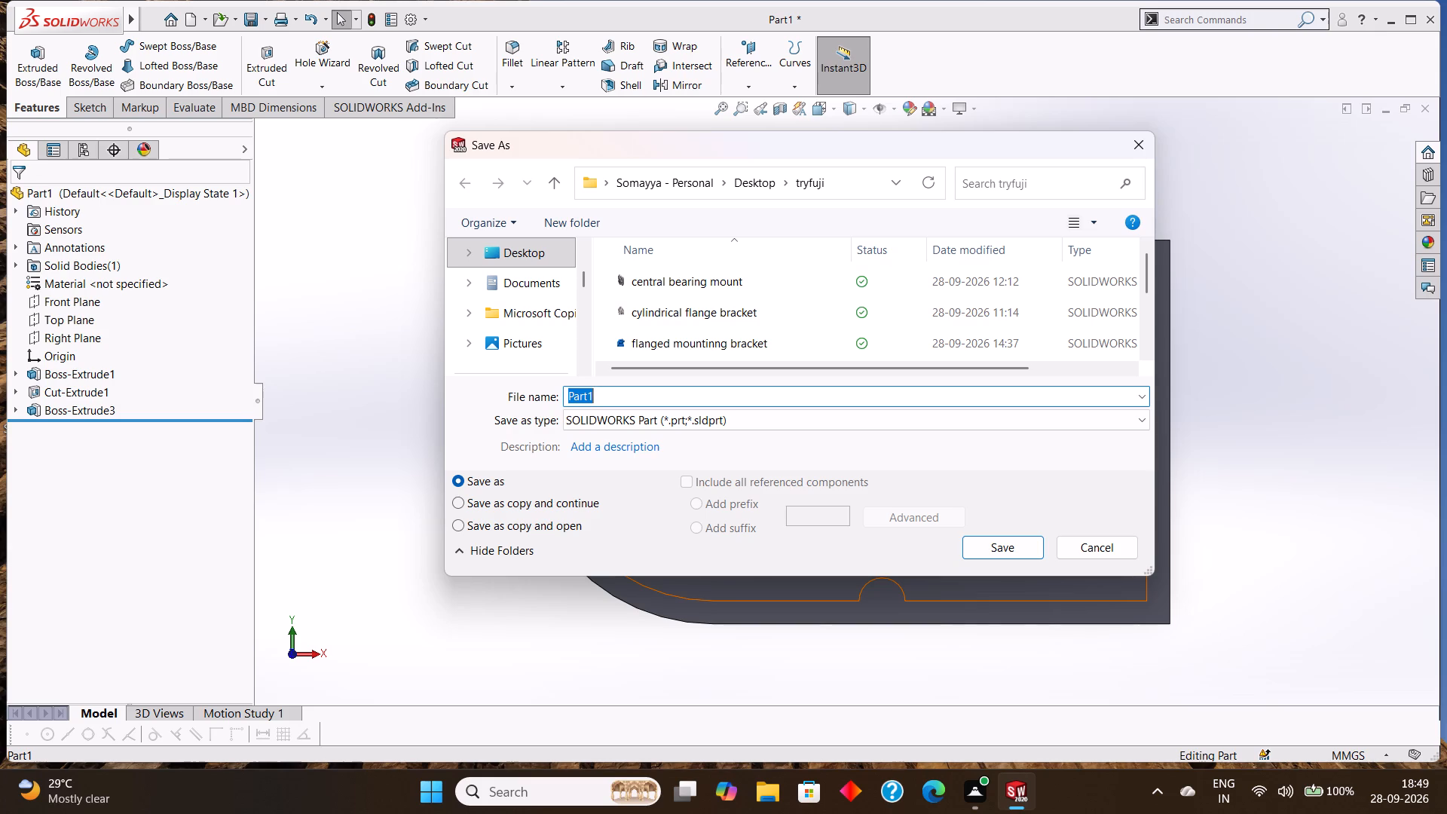
{"action": "type", "text": "mach"}
{"action": "type", "text": "ined"}
{"action": "key", "text": "space"}
{"action": "type", "text": "mechanical housing"}
{"action": "key", "text": "Return"}
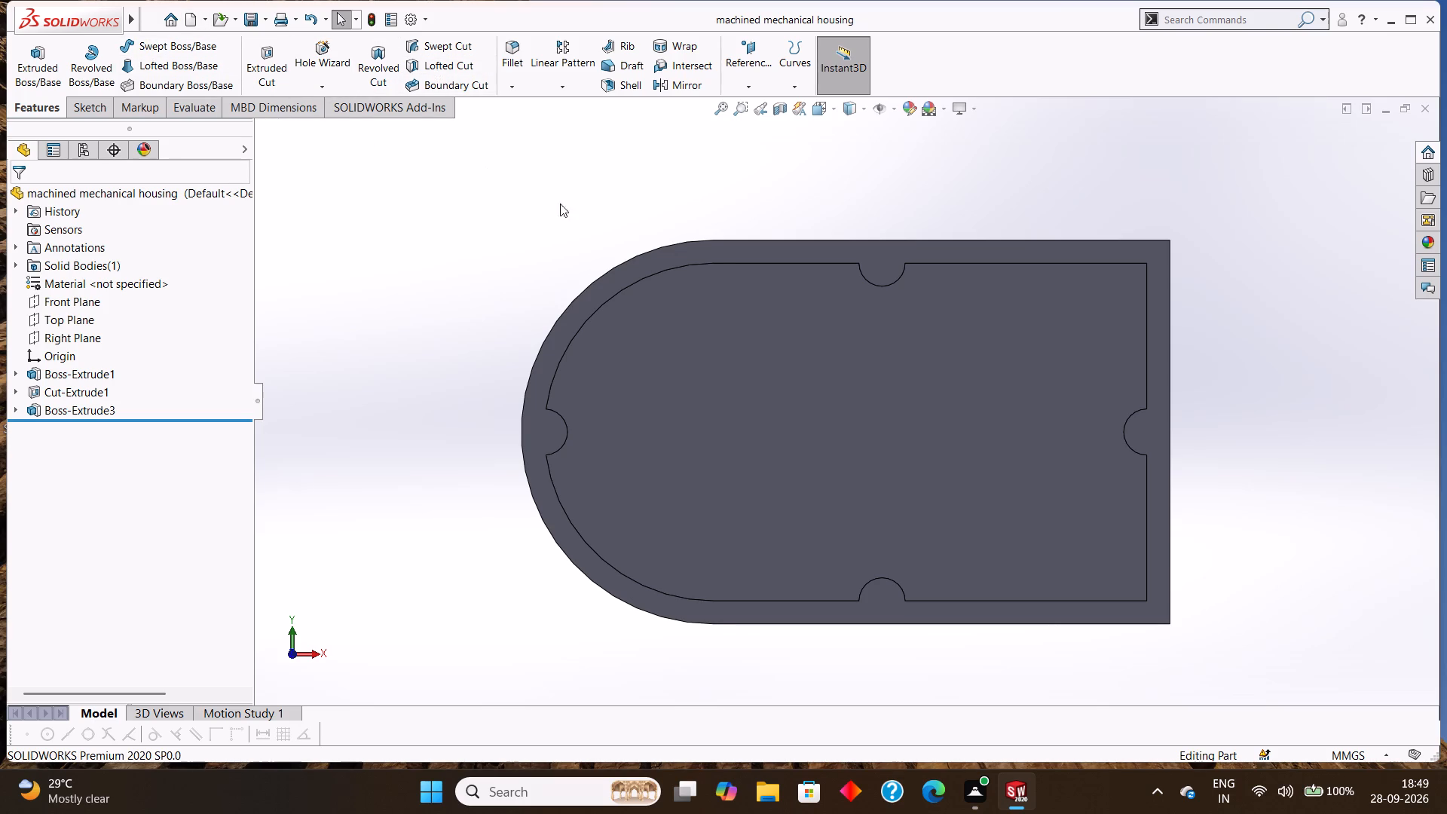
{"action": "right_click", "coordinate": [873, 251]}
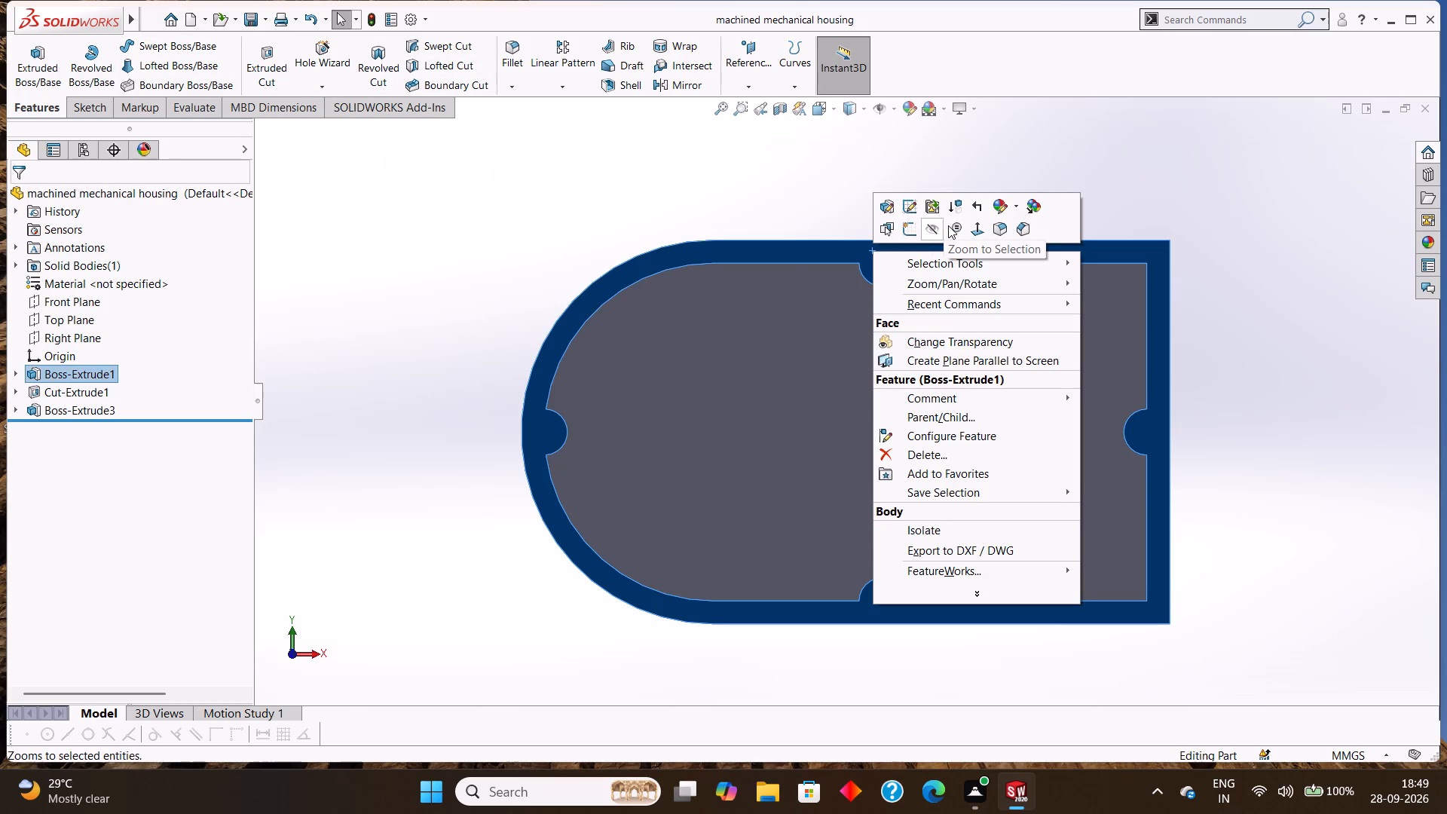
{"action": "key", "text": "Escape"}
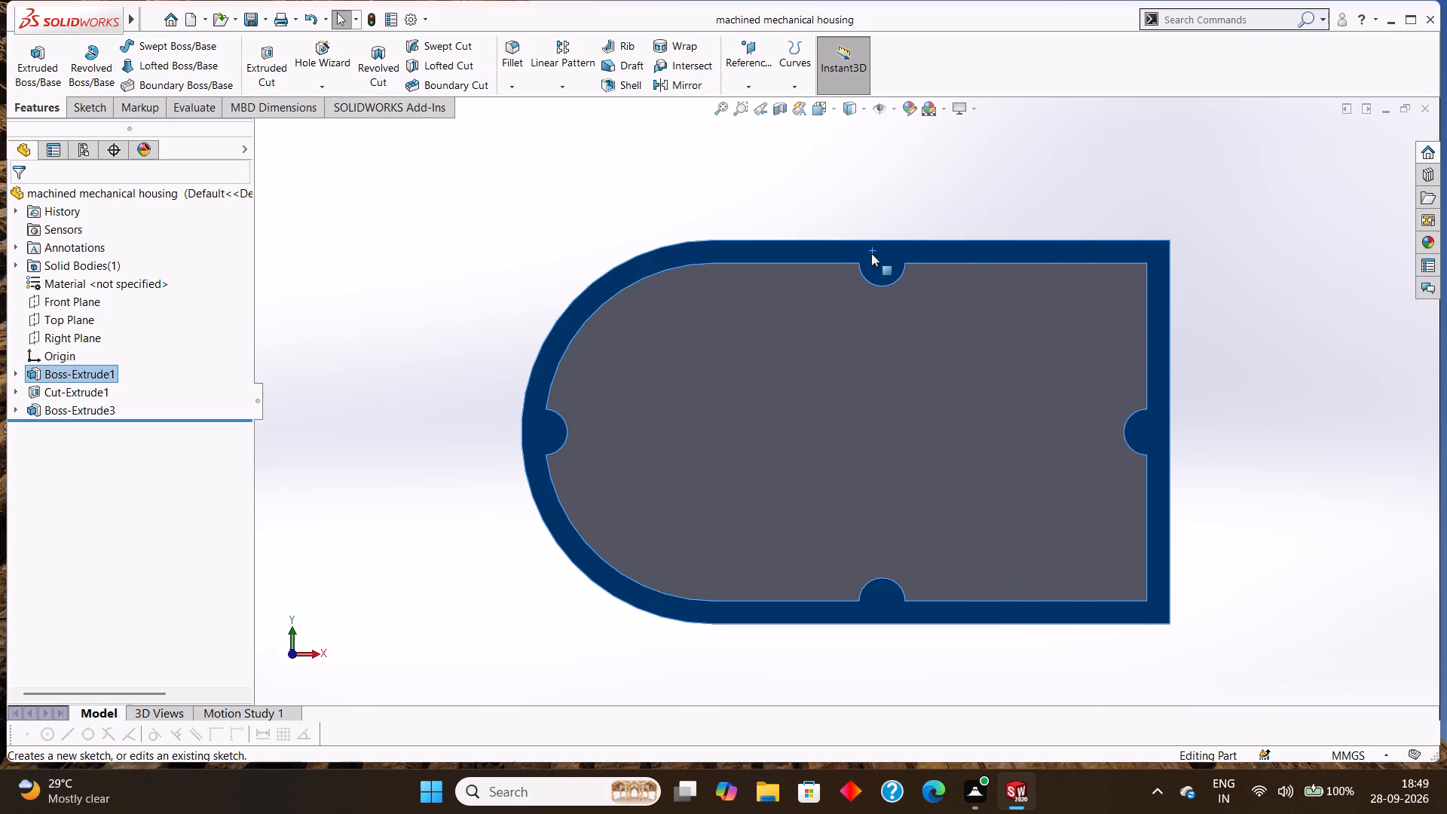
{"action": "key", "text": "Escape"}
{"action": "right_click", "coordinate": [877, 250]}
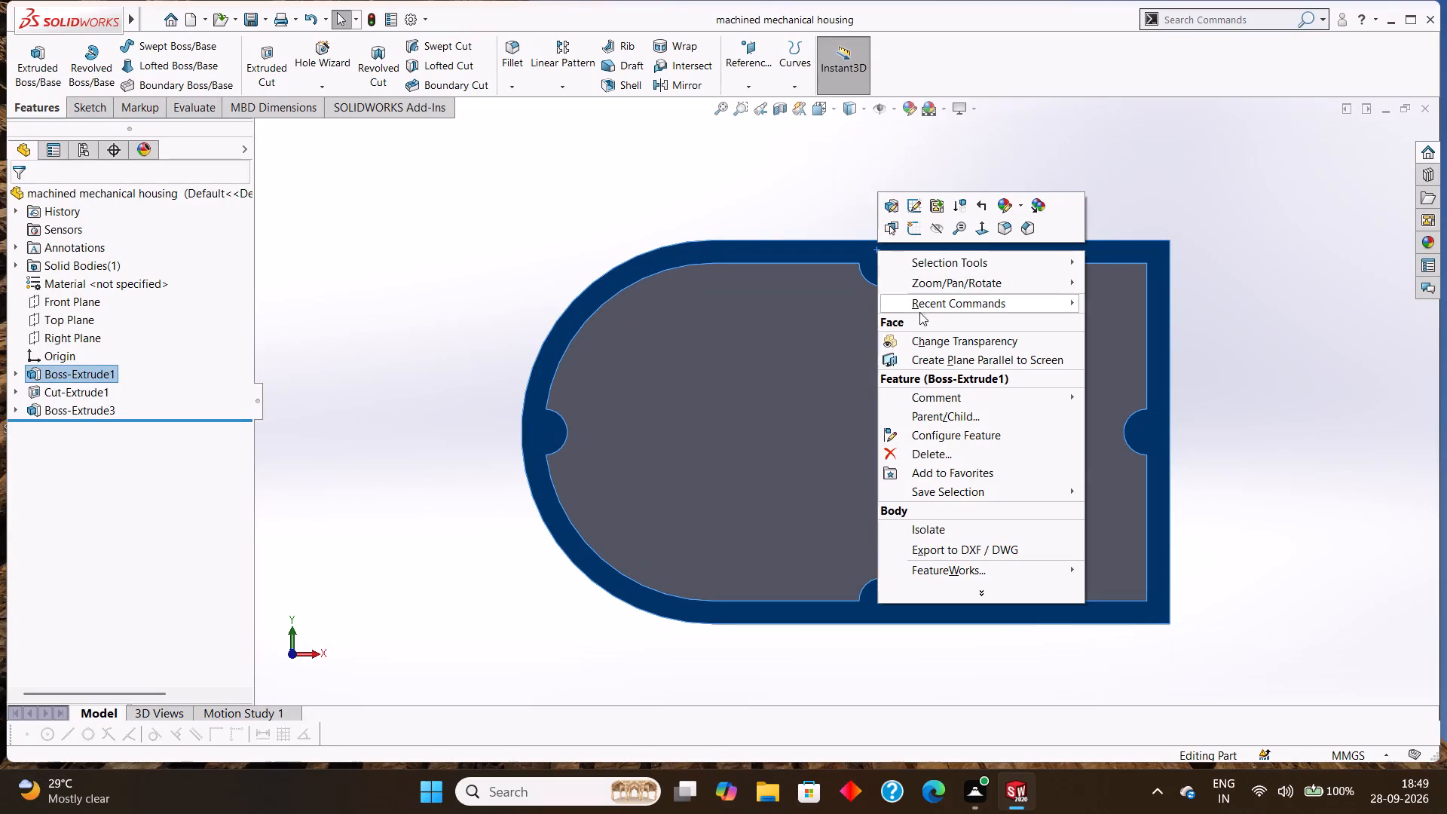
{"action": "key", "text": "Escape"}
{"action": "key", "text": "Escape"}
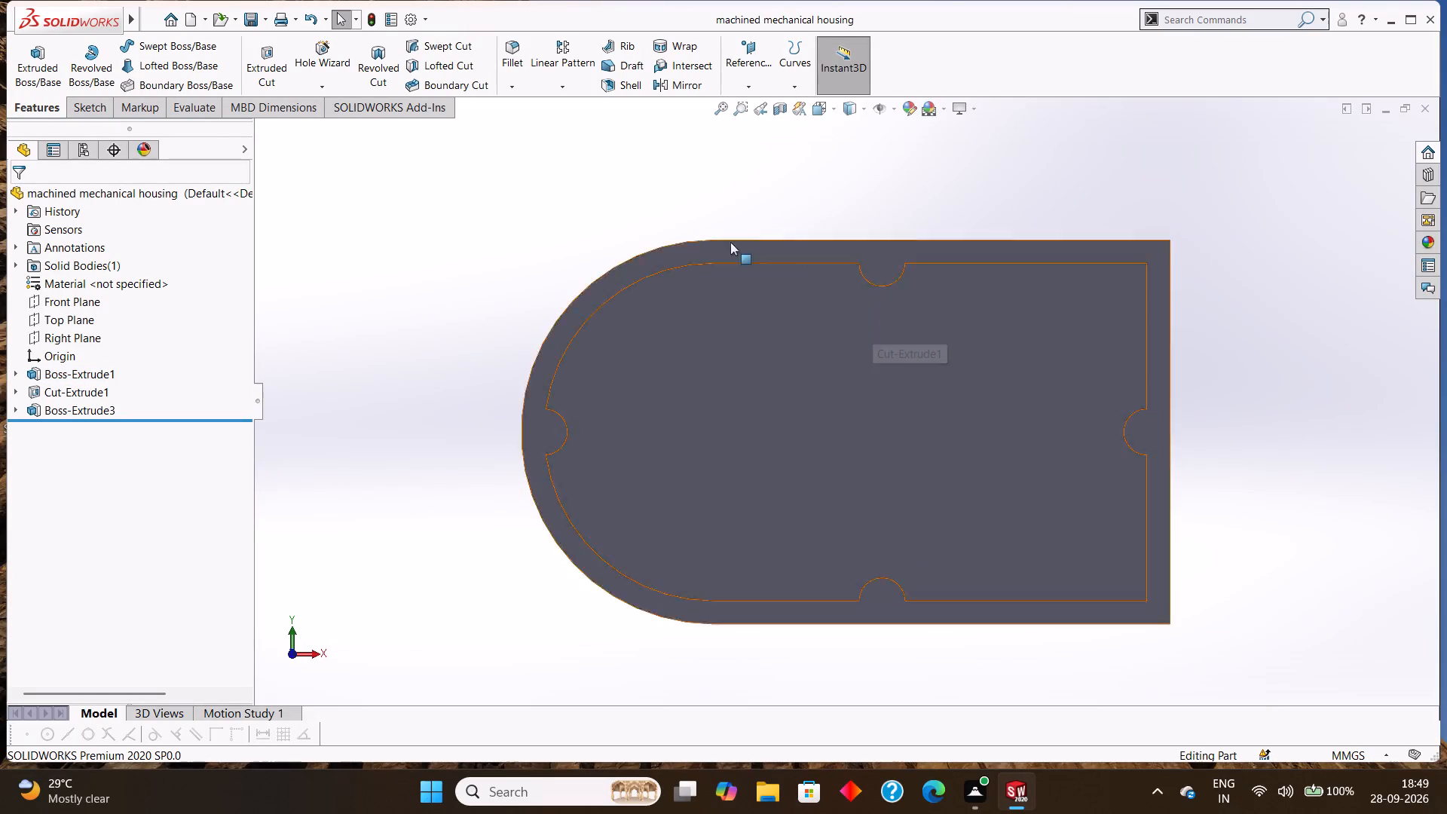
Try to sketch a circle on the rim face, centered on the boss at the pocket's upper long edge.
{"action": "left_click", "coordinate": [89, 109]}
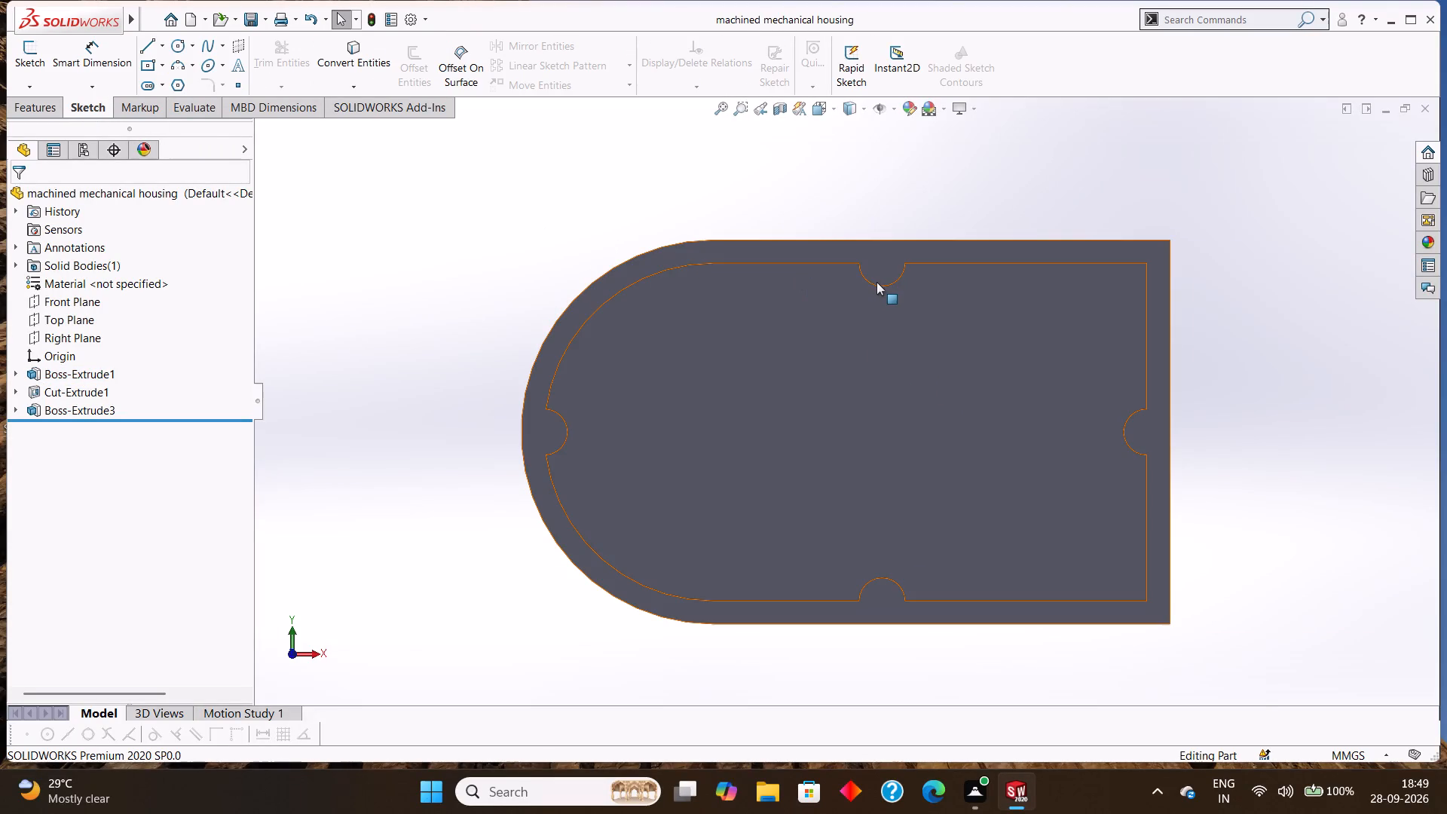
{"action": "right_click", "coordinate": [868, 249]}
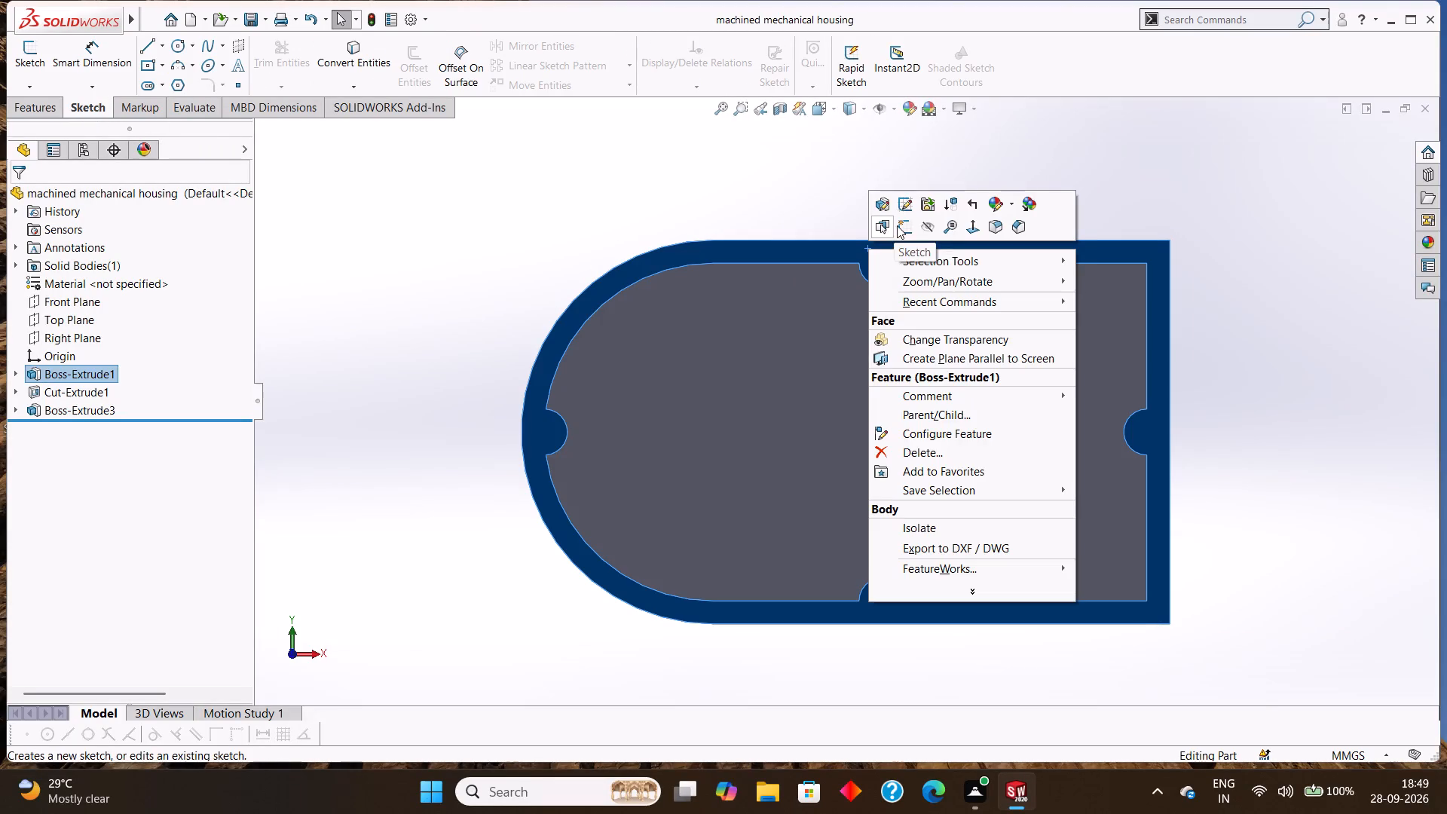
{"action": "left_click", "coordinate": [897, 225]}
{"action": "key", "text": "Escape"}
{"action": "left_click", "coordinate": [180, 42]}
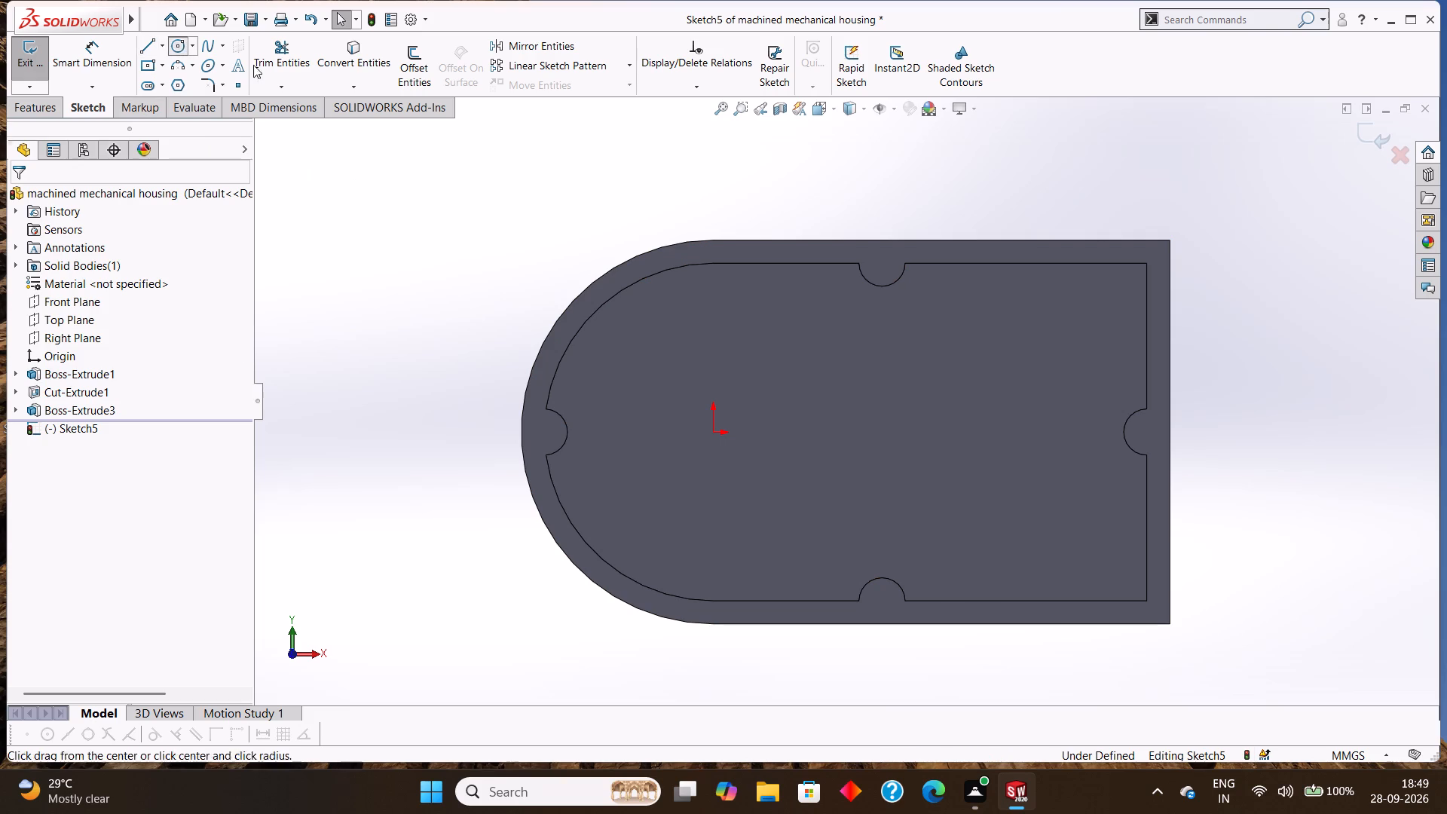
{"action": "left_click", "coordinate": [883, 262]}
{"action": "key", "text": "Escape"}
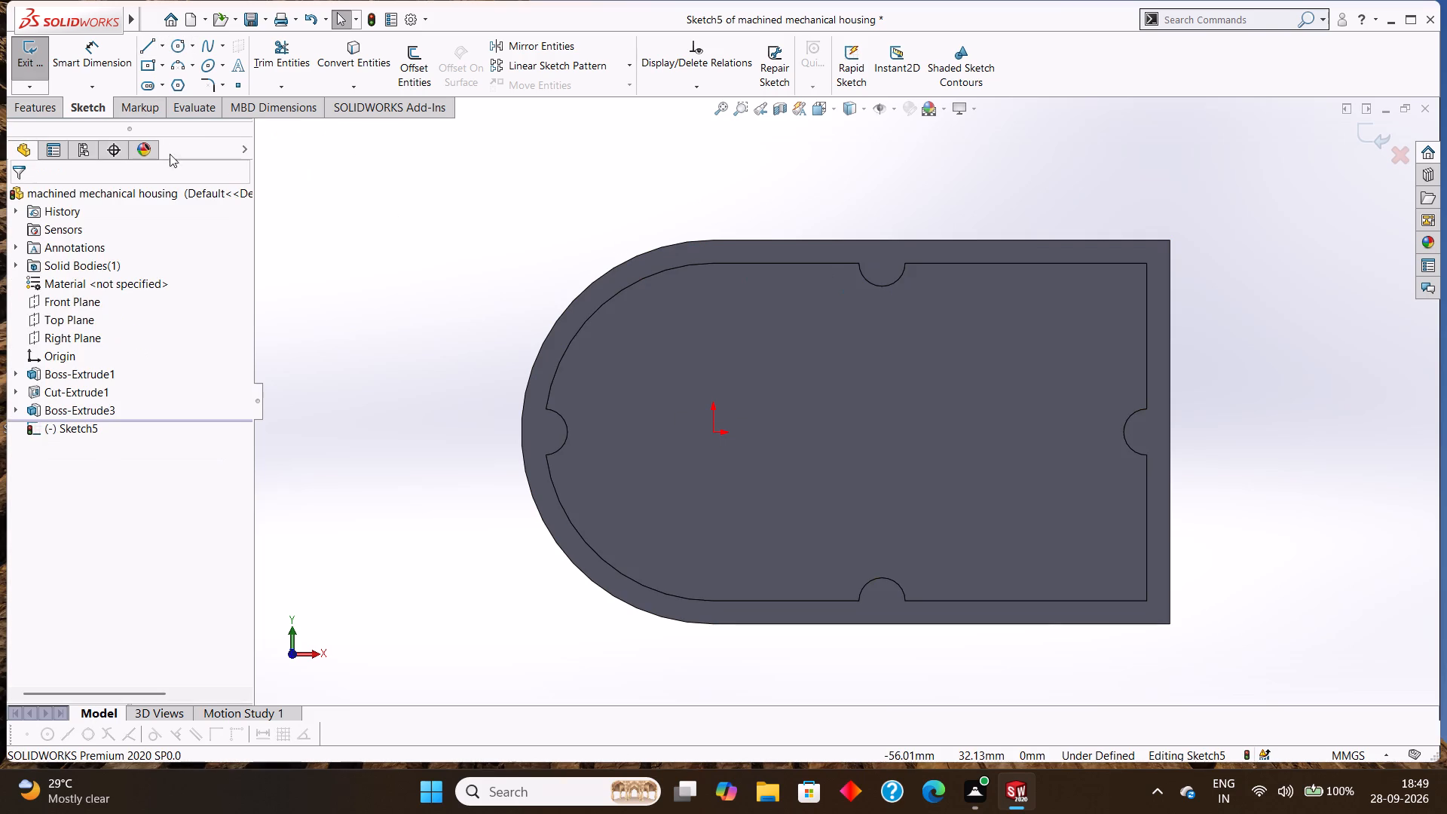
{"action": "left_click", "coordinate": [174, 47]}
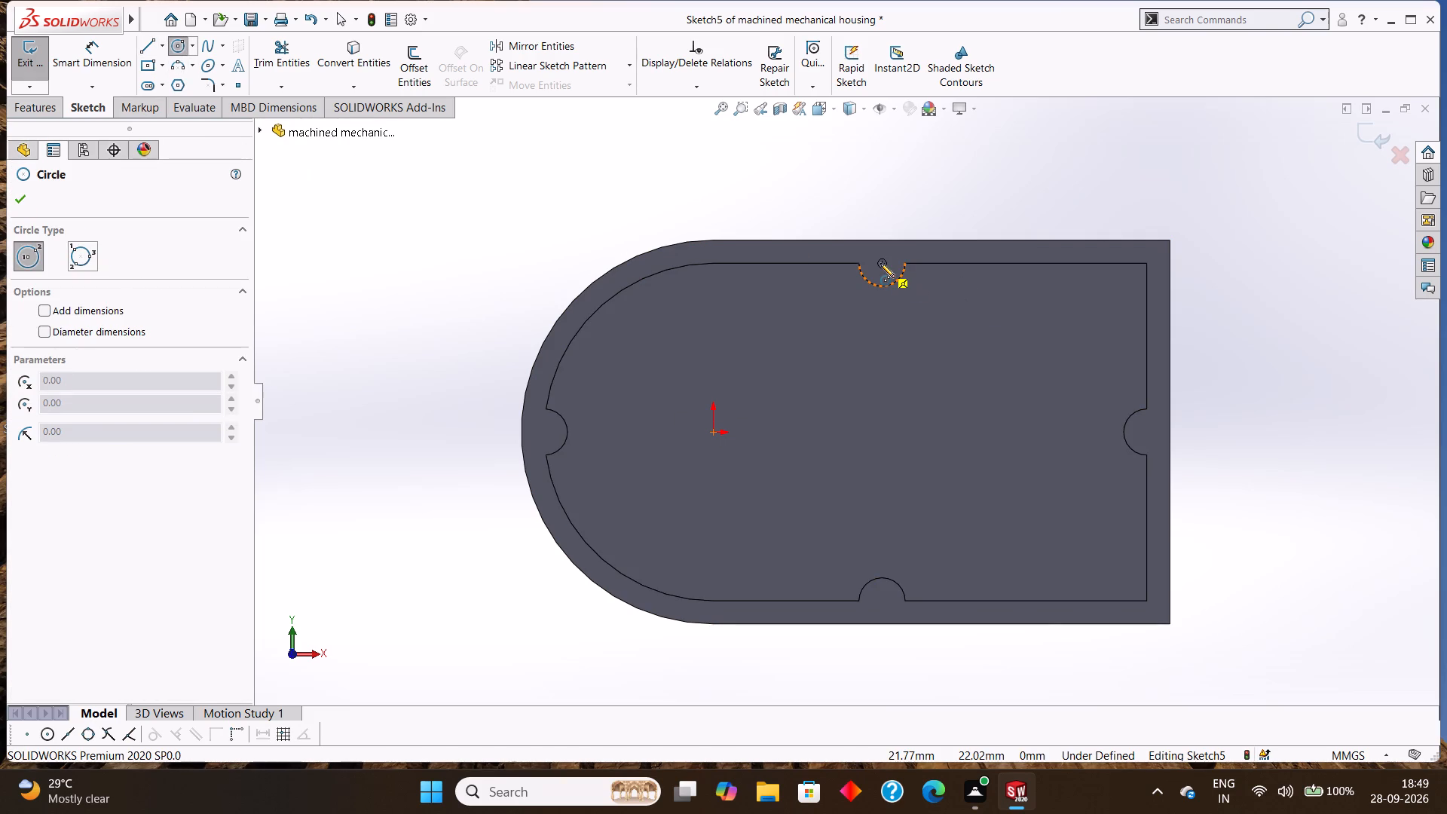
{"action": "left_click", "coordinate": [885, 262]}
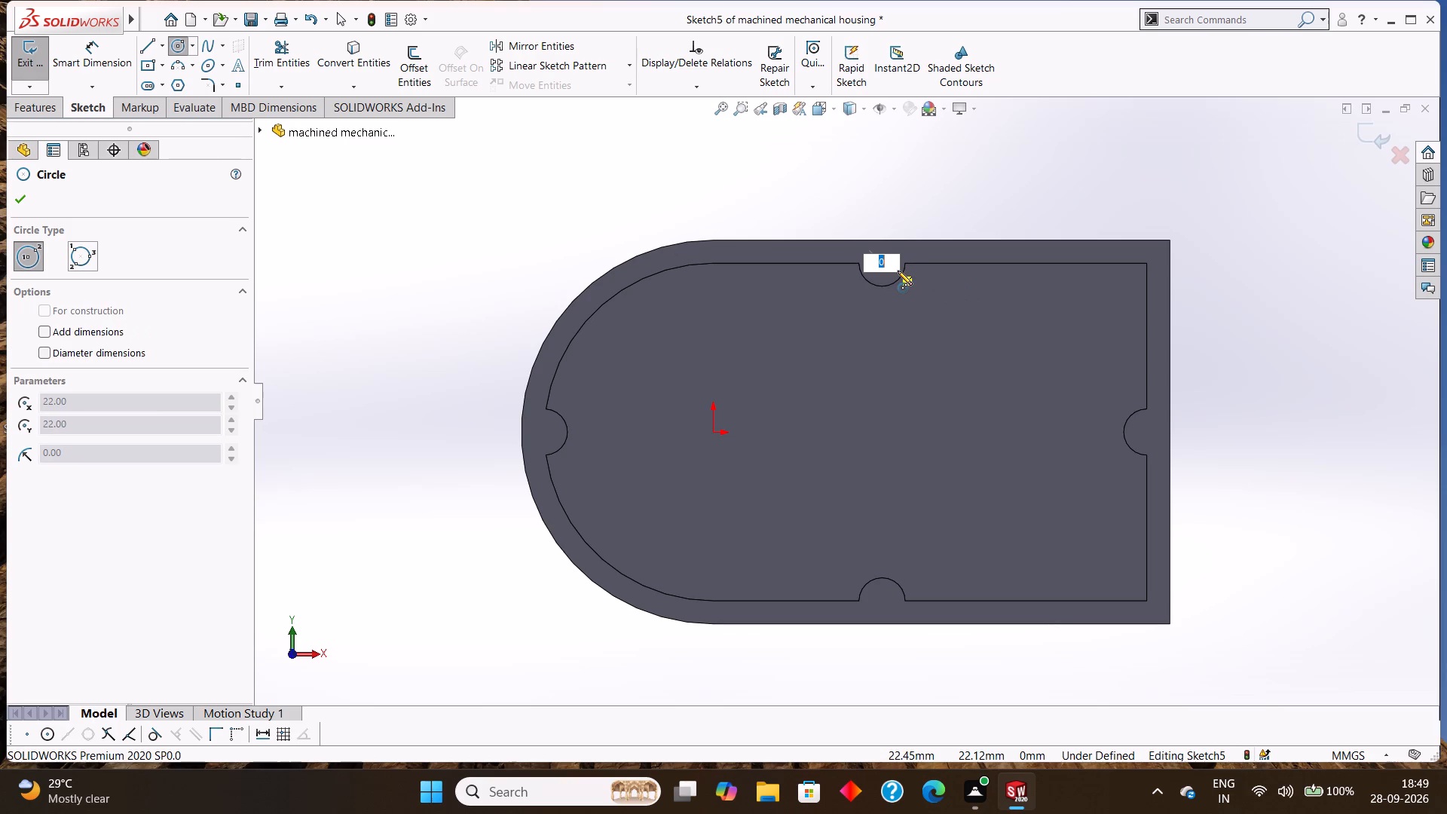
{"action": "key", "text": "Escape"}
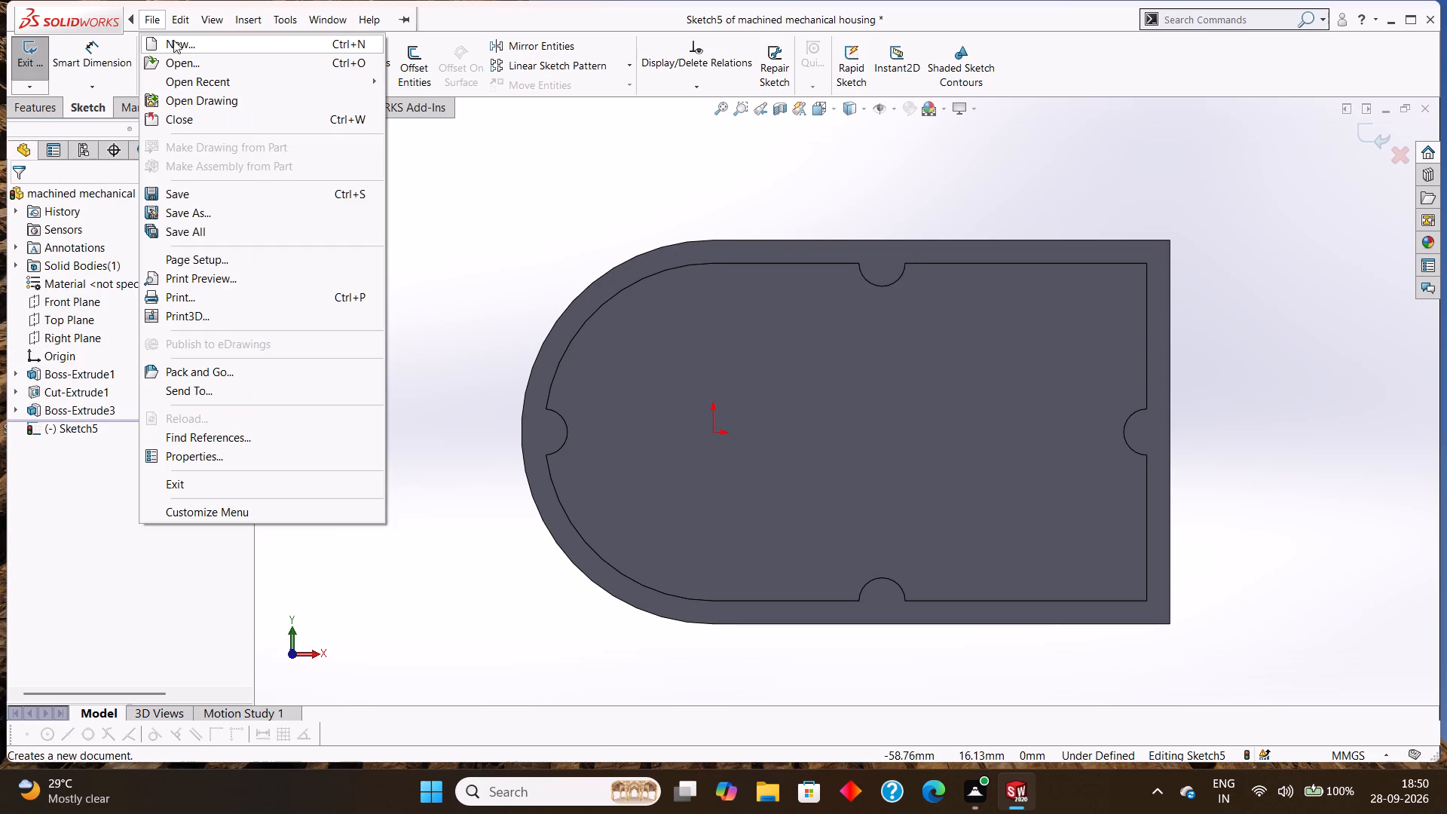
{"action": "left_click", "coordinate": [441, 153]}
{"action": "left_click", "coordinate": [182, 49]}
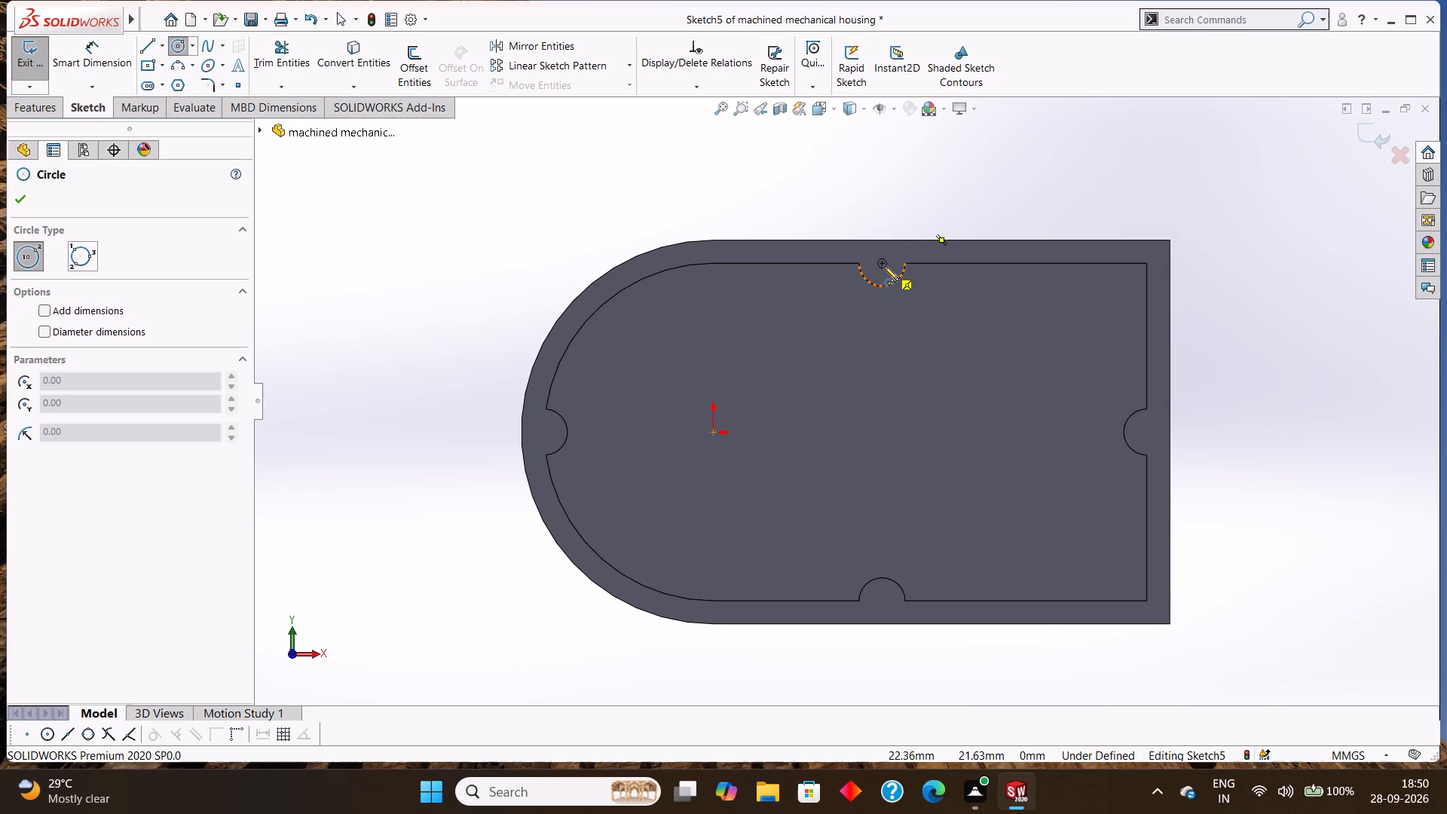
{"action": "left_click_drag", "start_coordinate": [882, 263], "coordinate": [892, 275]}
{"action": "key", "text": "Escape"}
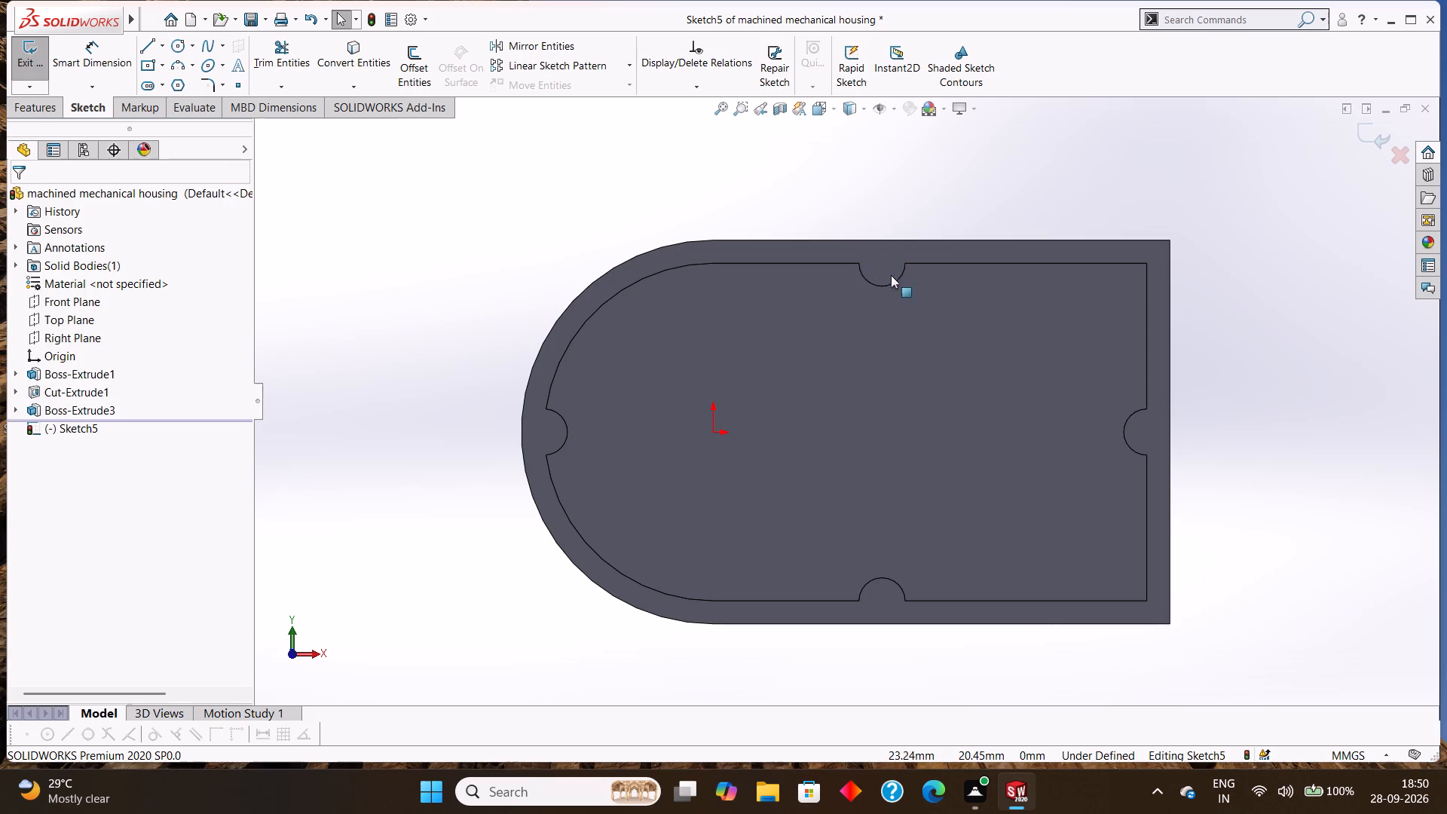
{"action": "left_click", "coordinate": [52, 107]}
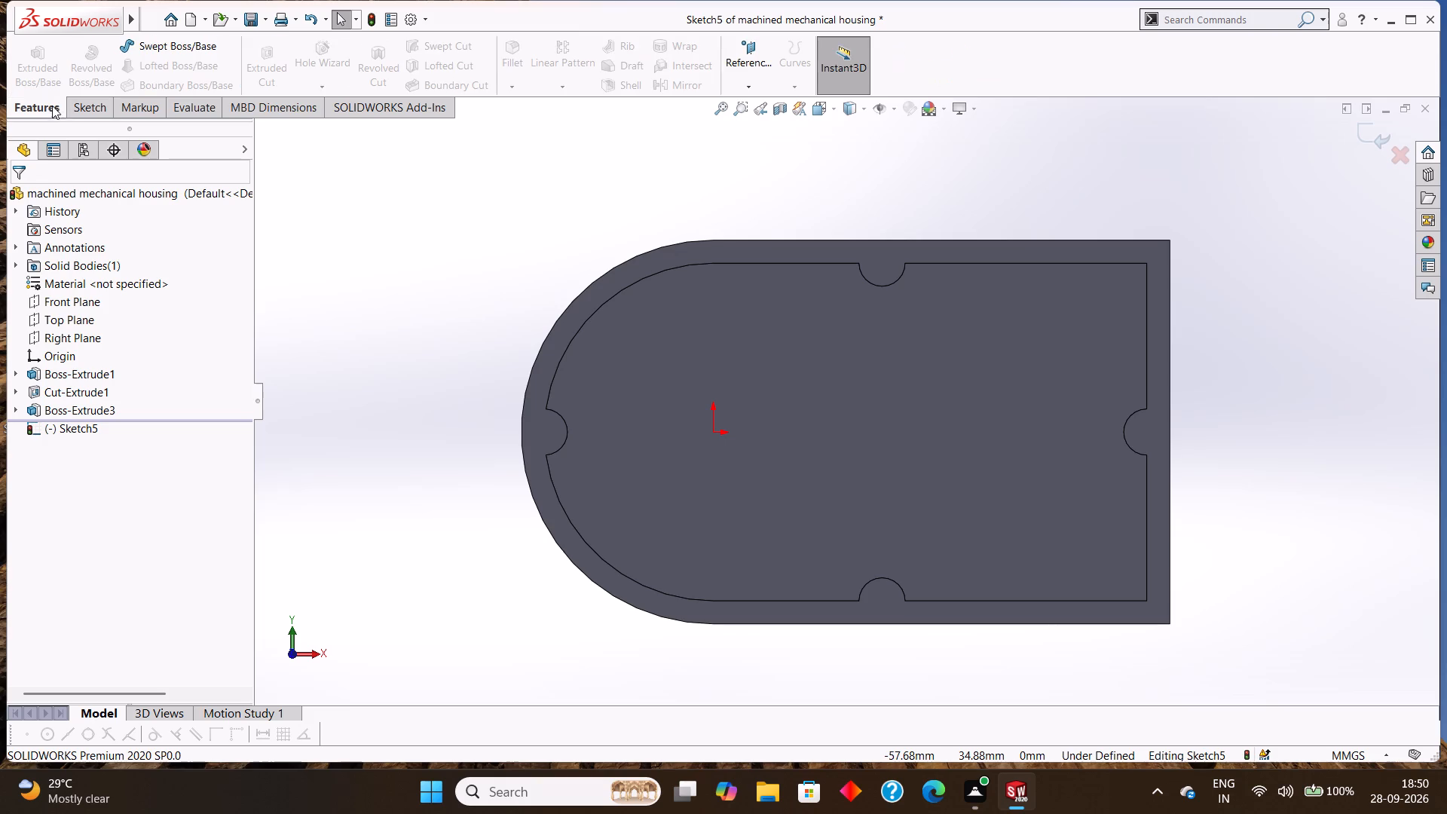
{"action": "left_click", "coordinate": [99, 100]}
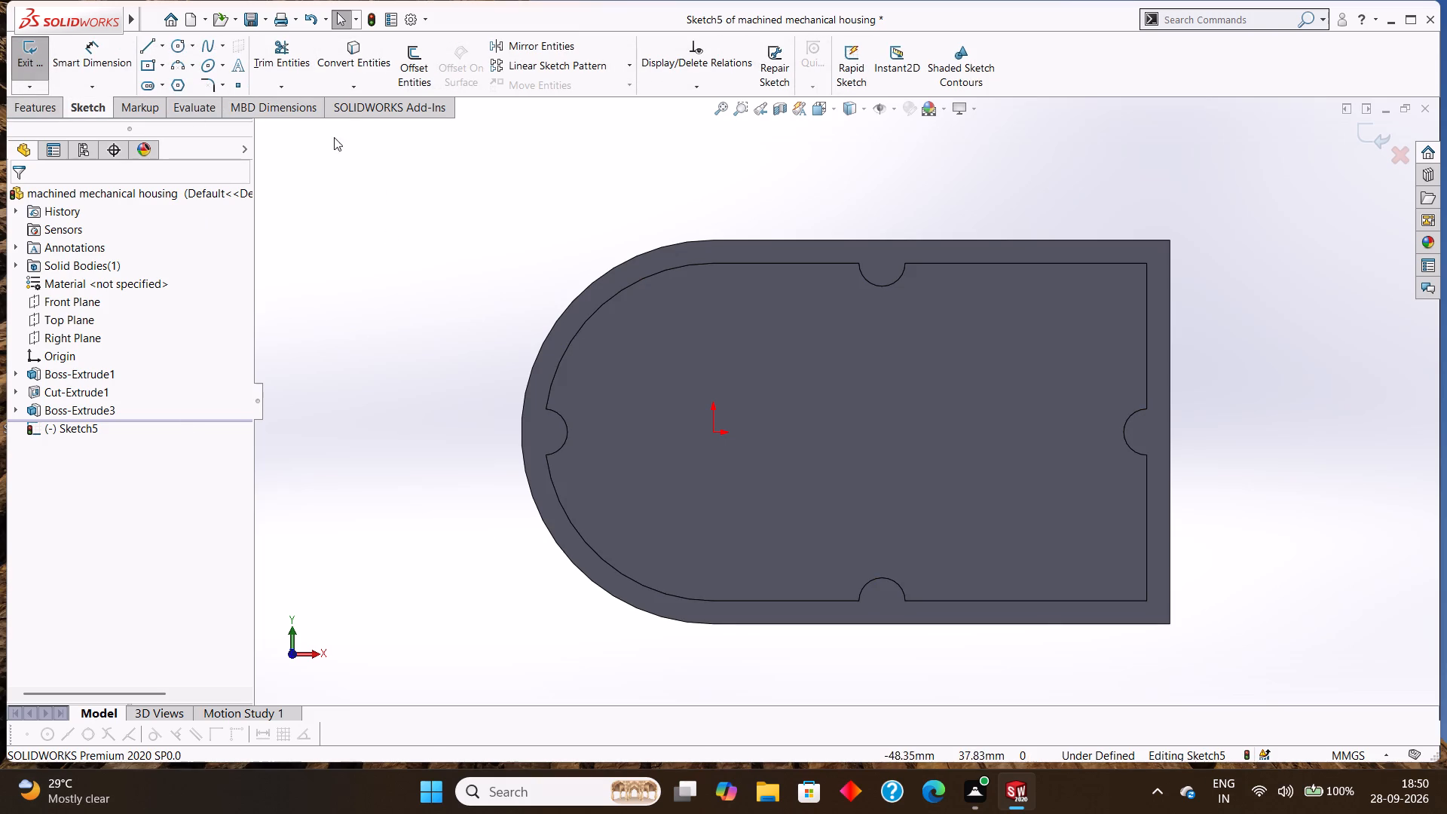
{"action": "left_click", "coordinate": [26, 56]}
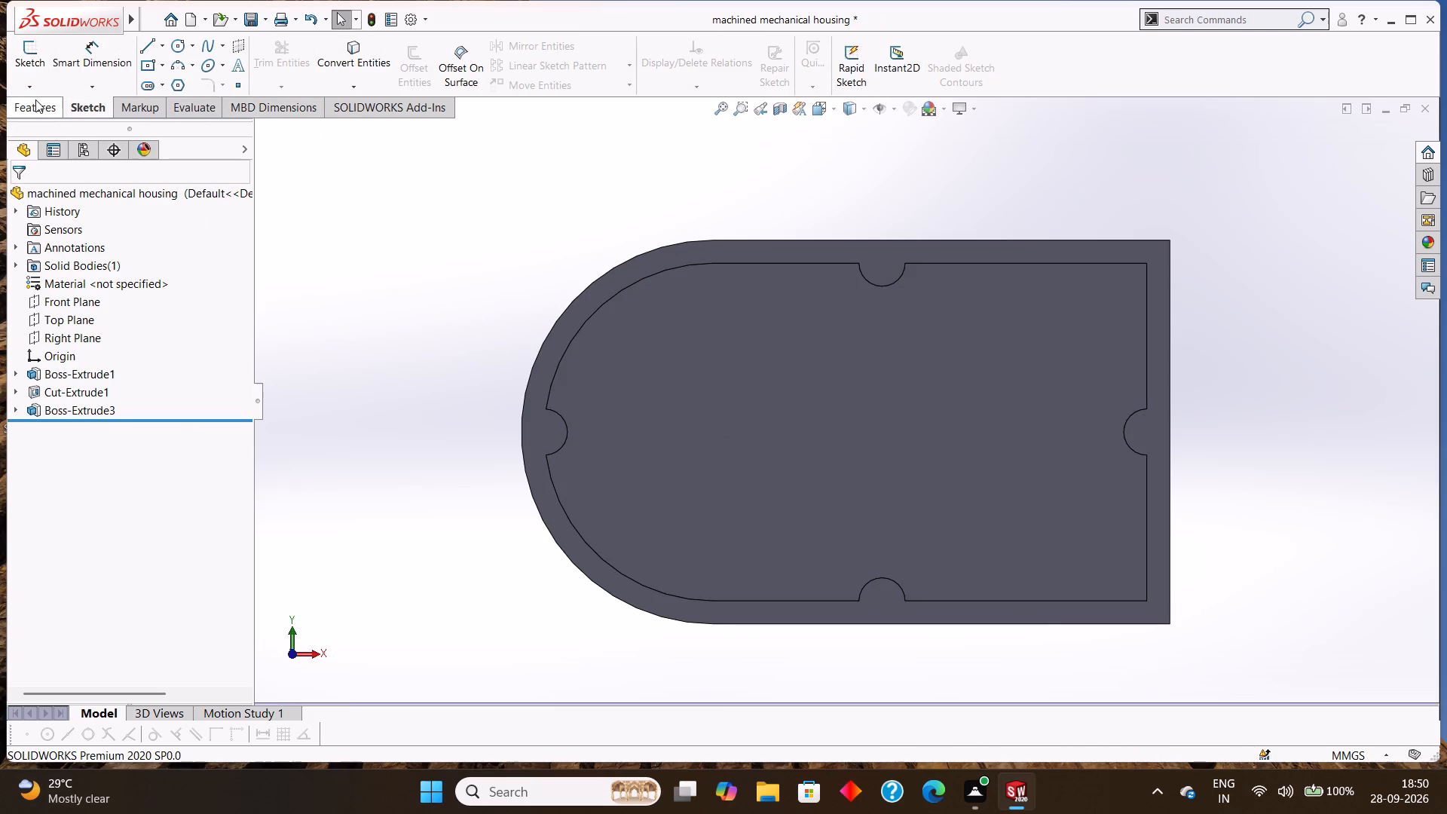
Create ISO M4 tap drill holes, 3.463 mm diameter and Through All, centered on the four bosses in the rim face with Hole Wizard.
{"action": "left_click", "coordinate": [39, 106]}
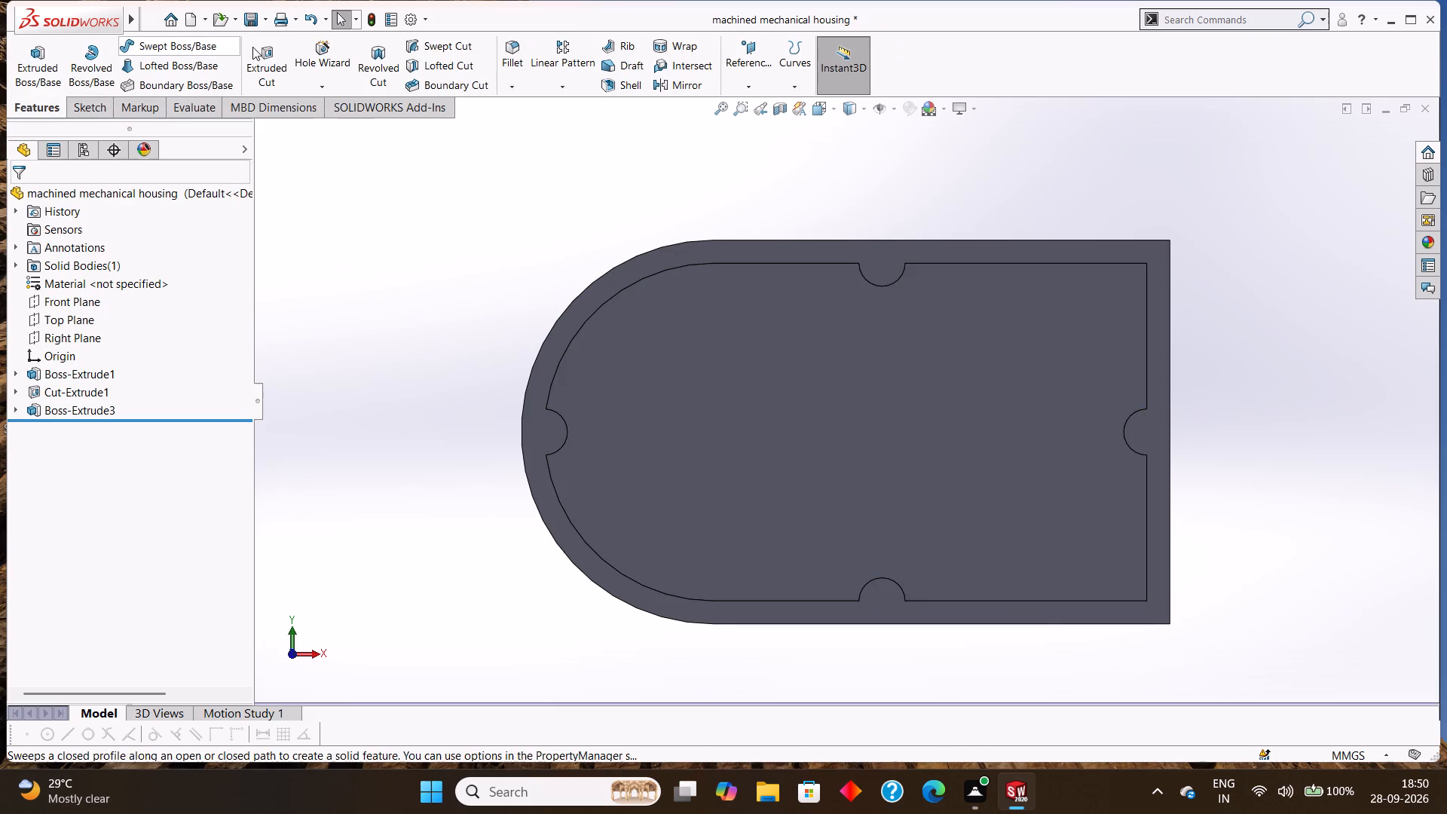
{"action": "left_click", "coordinate": [300, 47]}
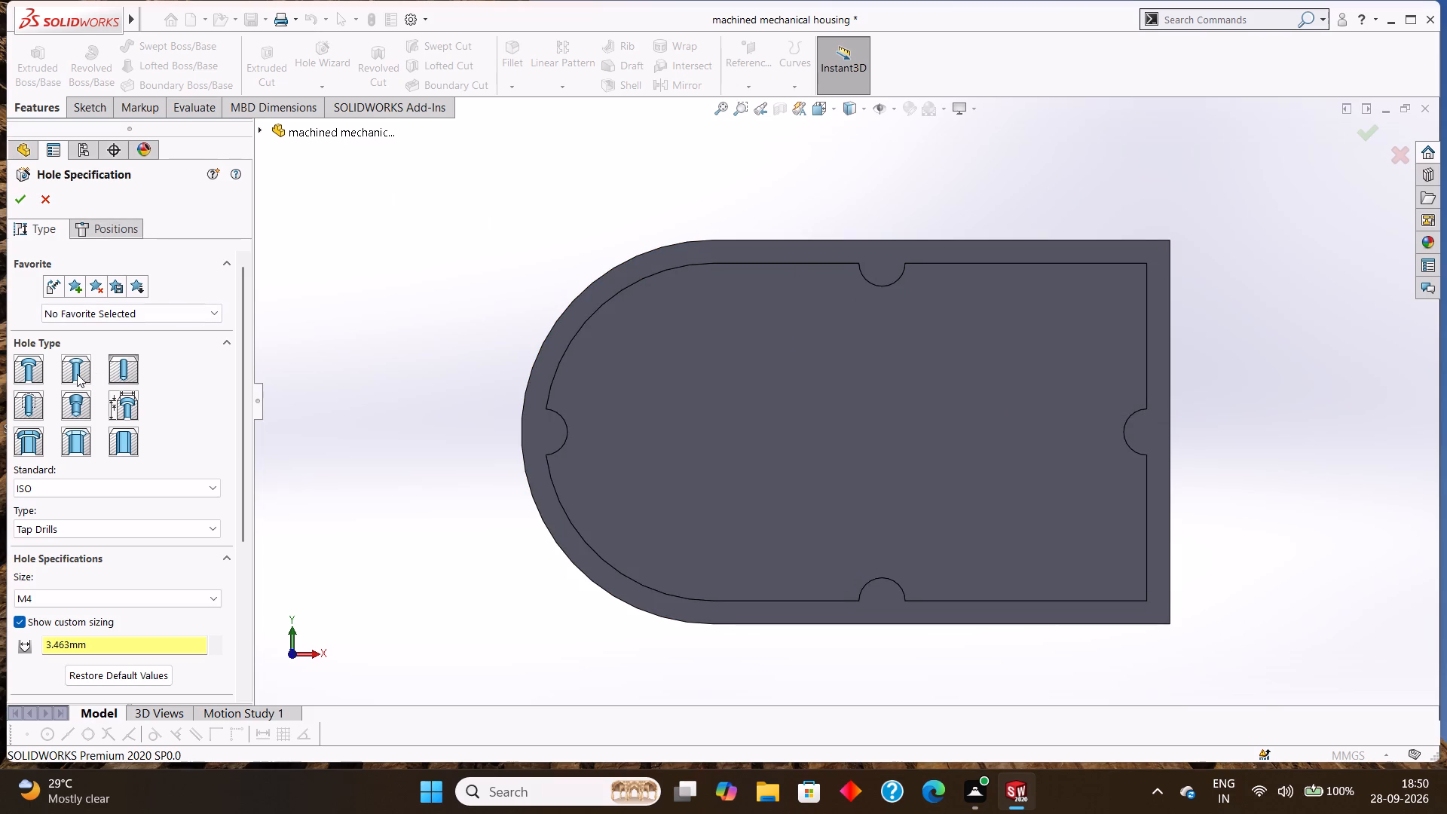
{"action": "left_click", "coordinate": [123, 368]}
{"action": "left_click", "coordinate": [130, 230]}
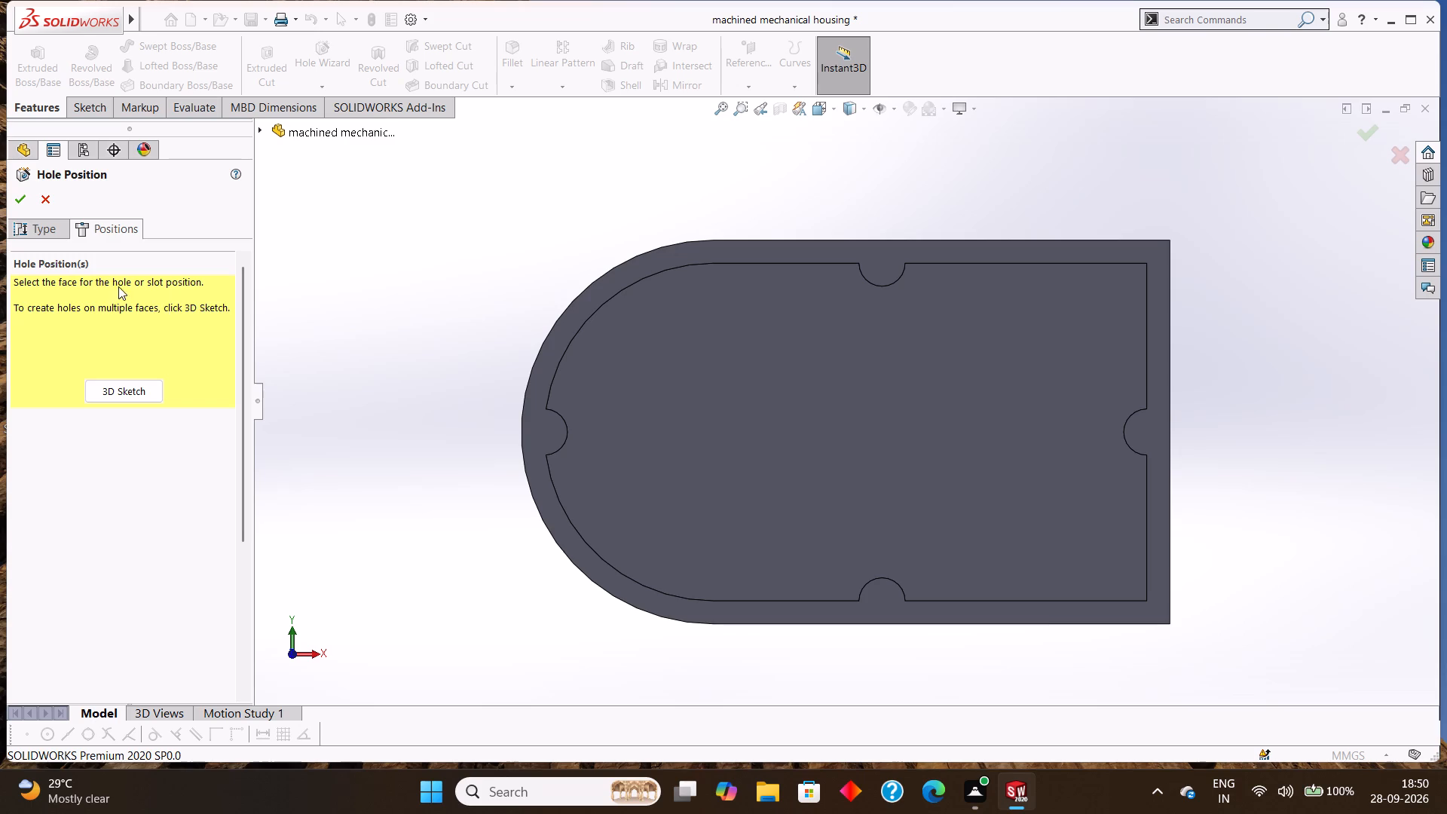
{"action": "left_click", "coordinate": [29, 223]}
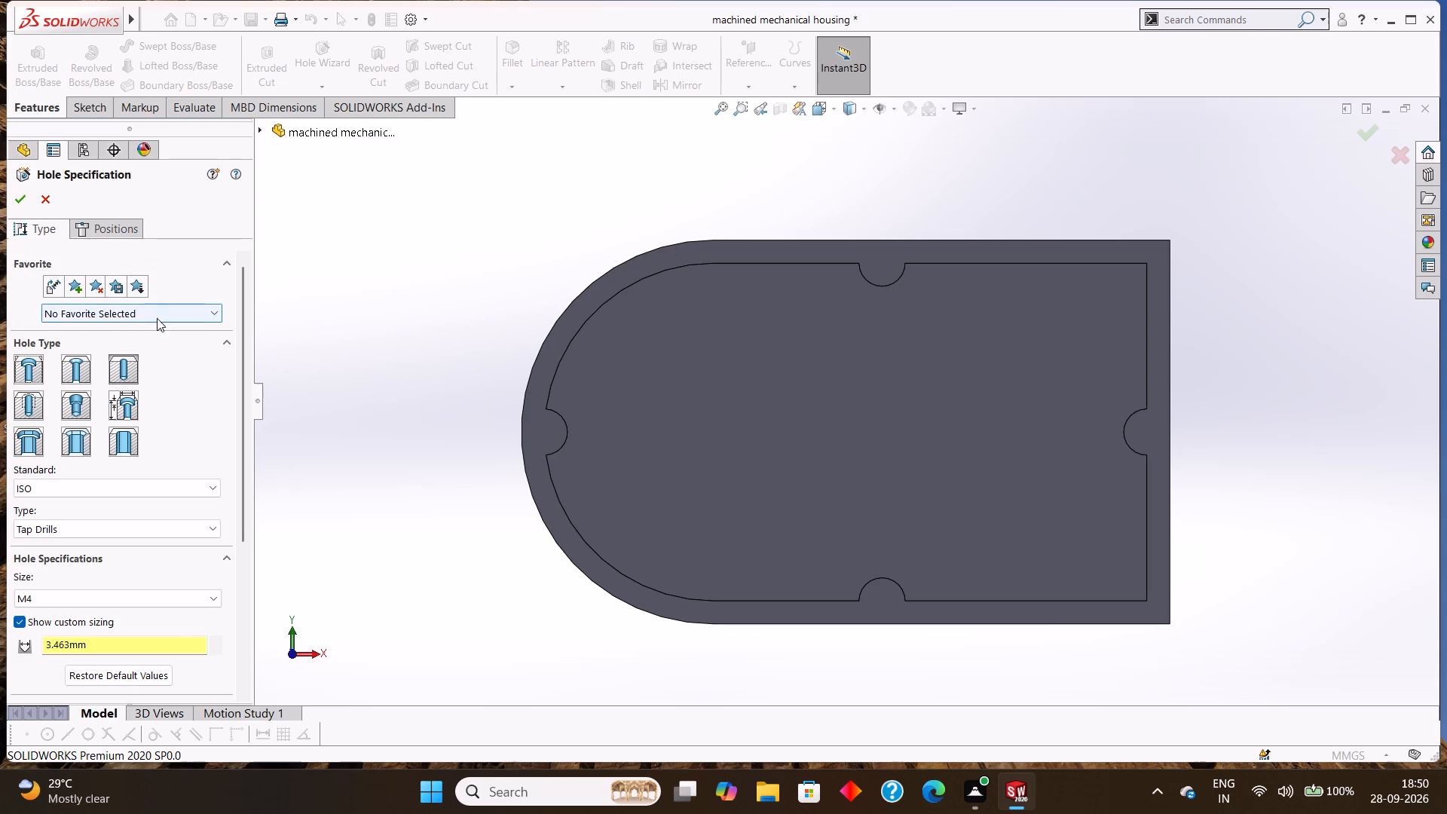
{"action": "left_click", "coordinate": [130, 358]}
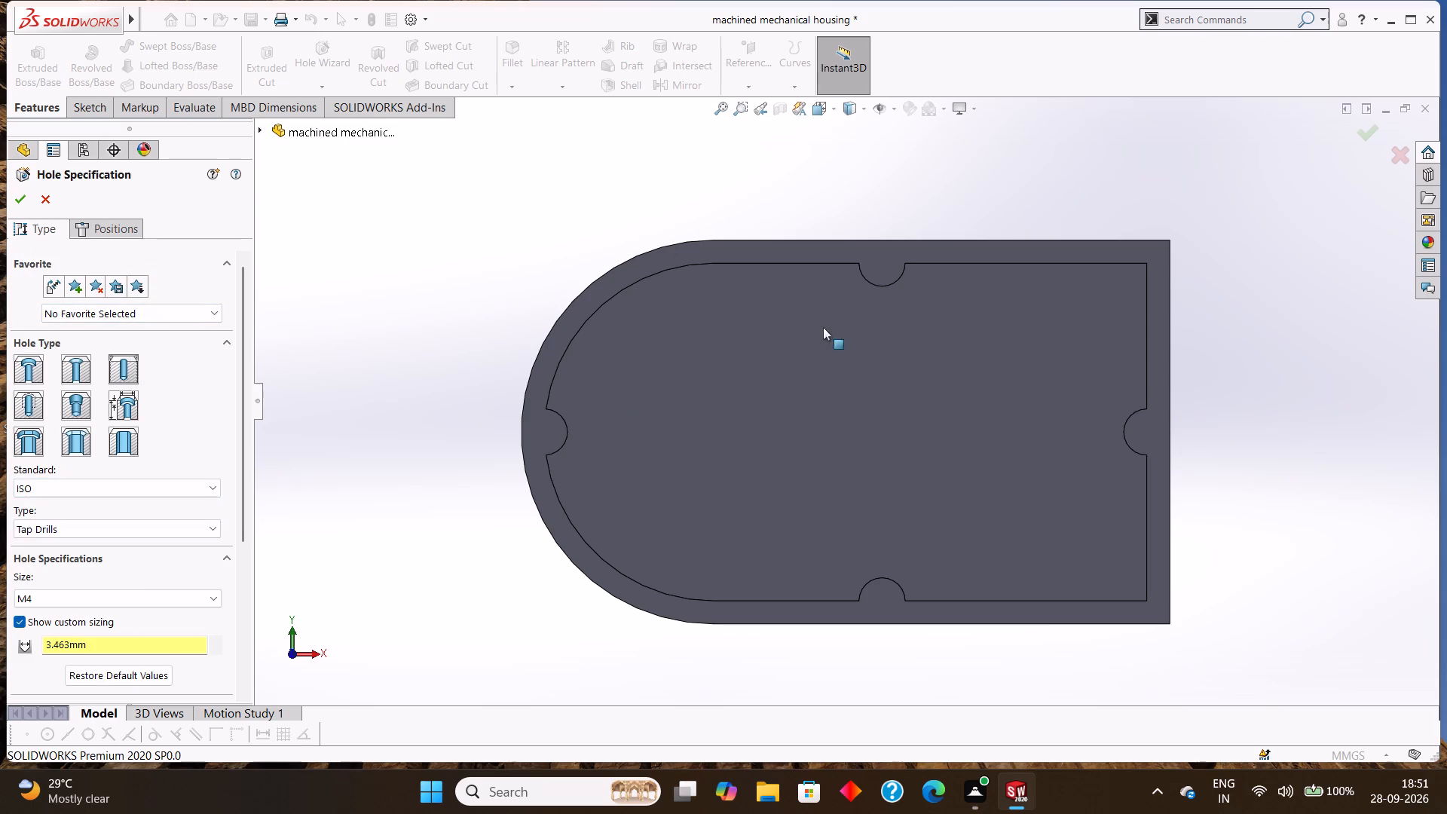
{"action": "left_click", "coordinate": [118, 225]}
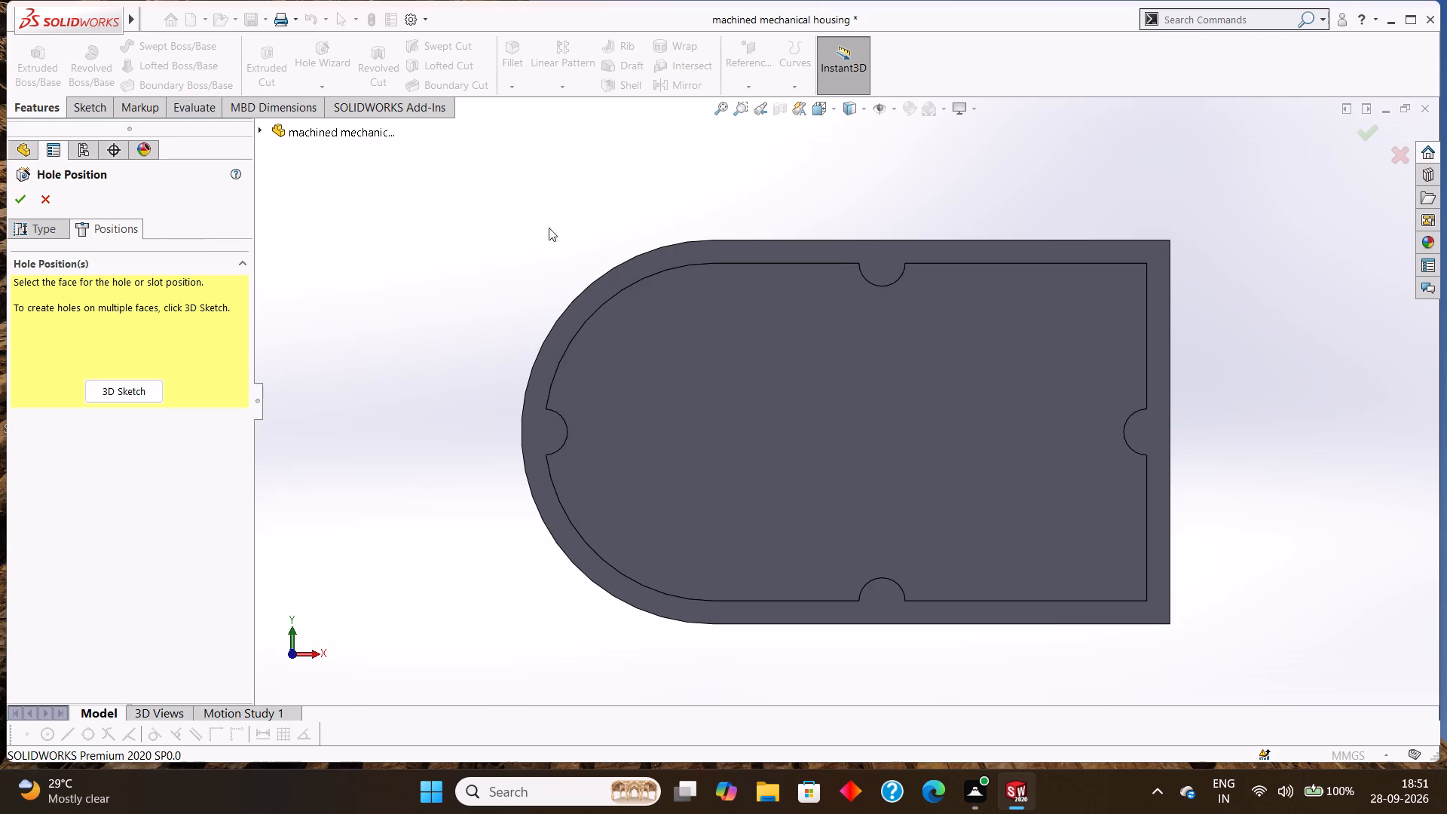
{"action": "left_click", "coordinate": [883, 263]}
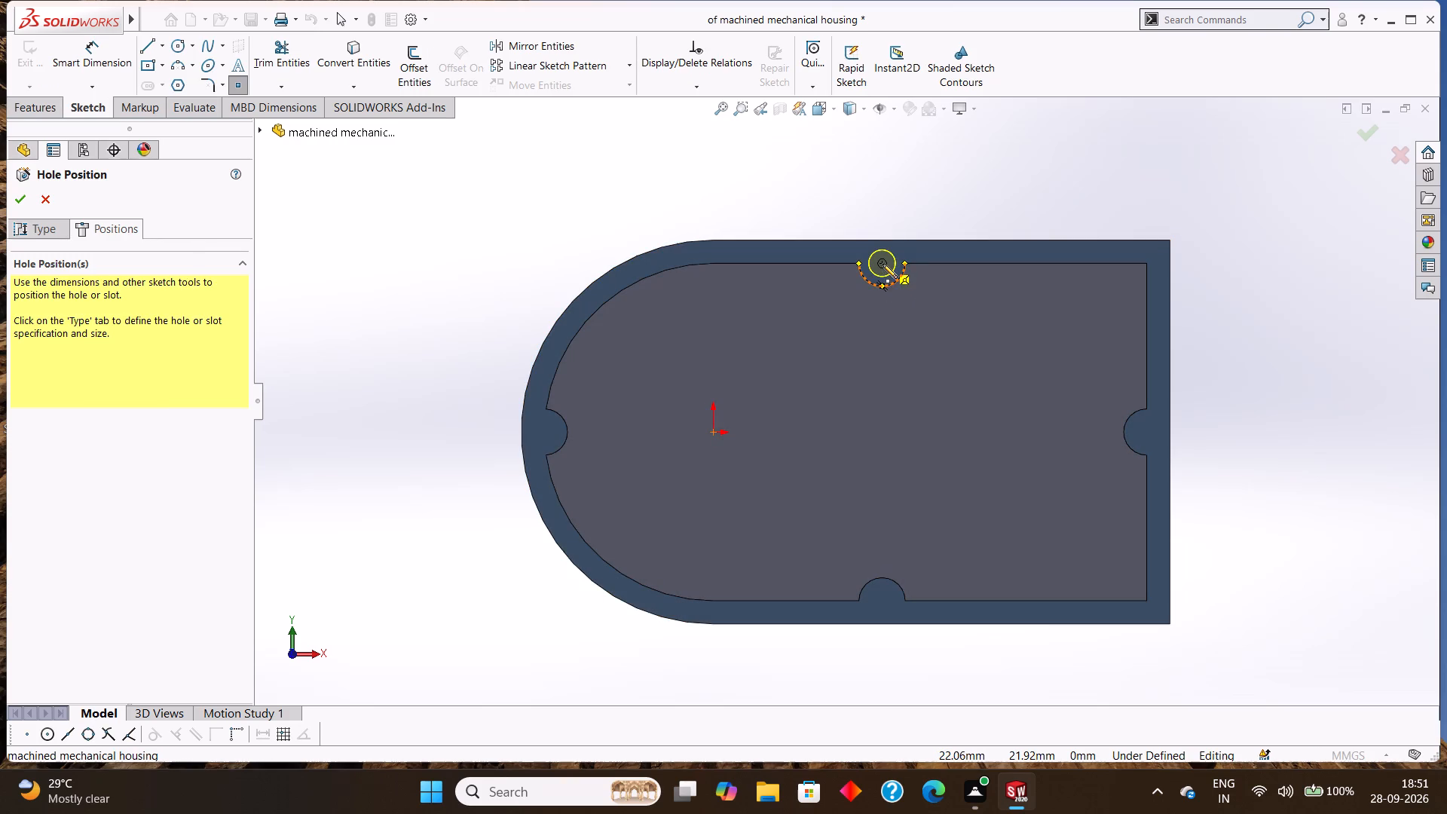
{"action": "left_click", "coordinate": [883, 264]}
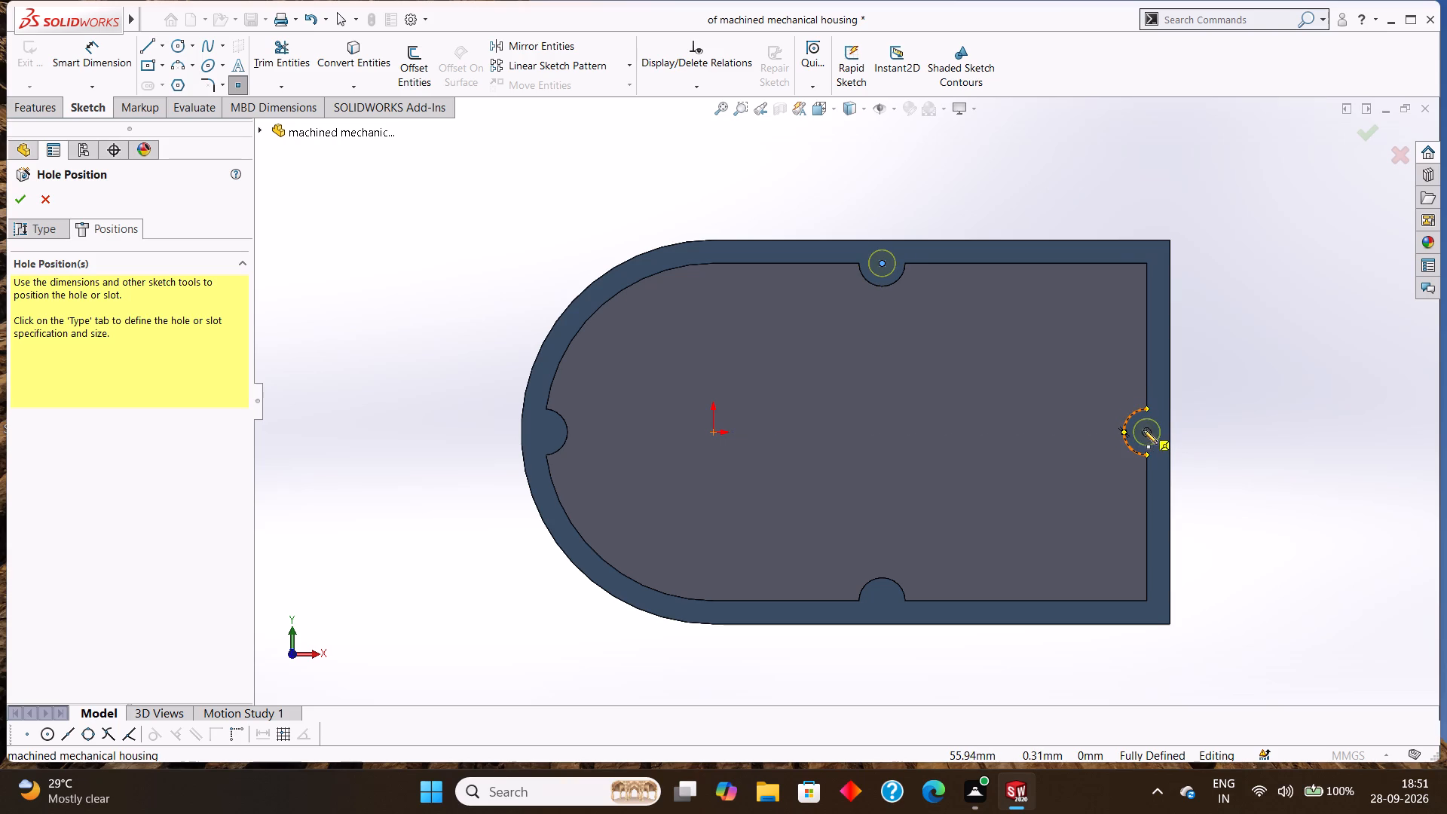
{"action": "left_click", "coordinate": [1145, 430]}
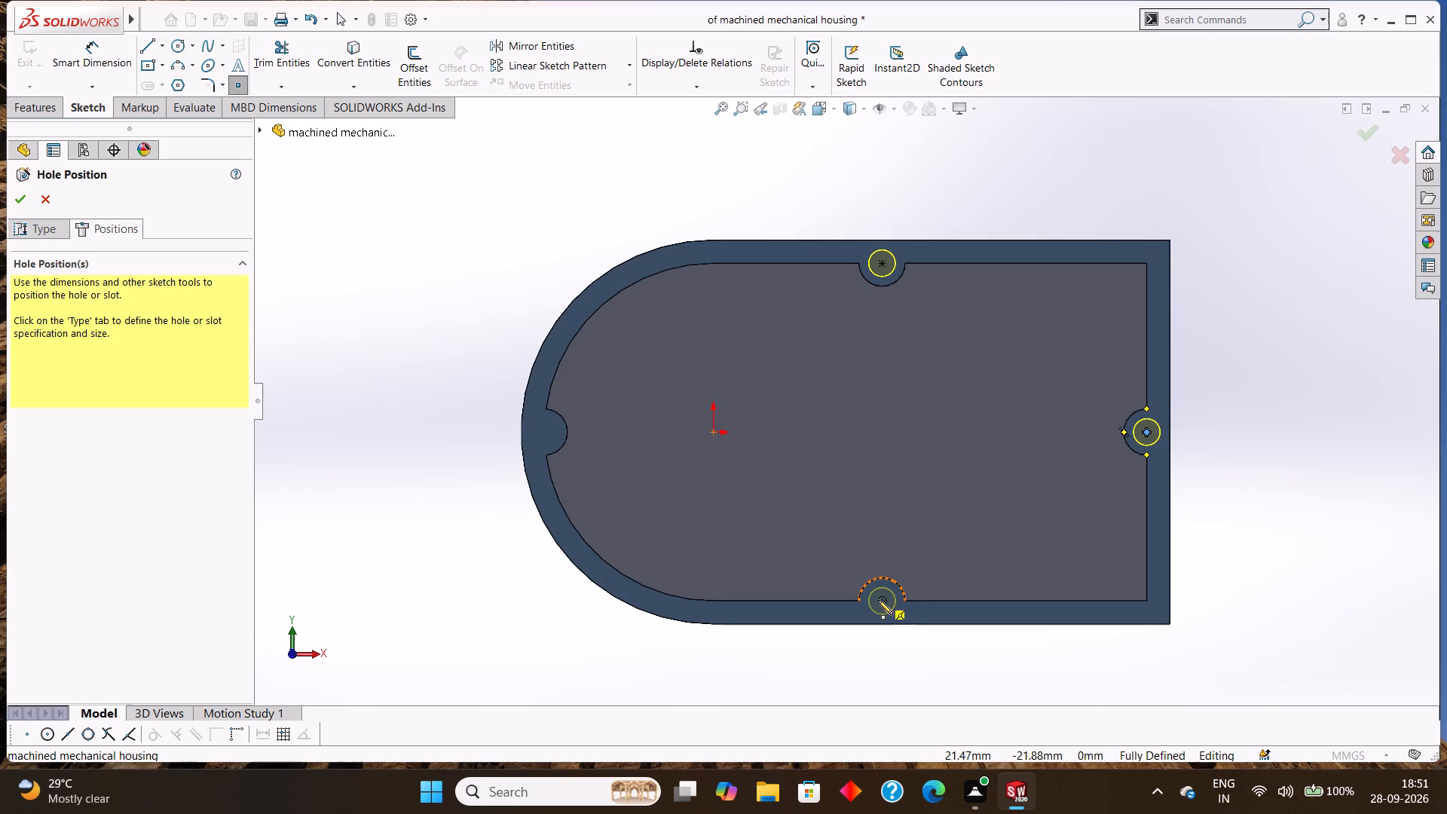
{"action": "left_click", "coordinate": [882, 600]}
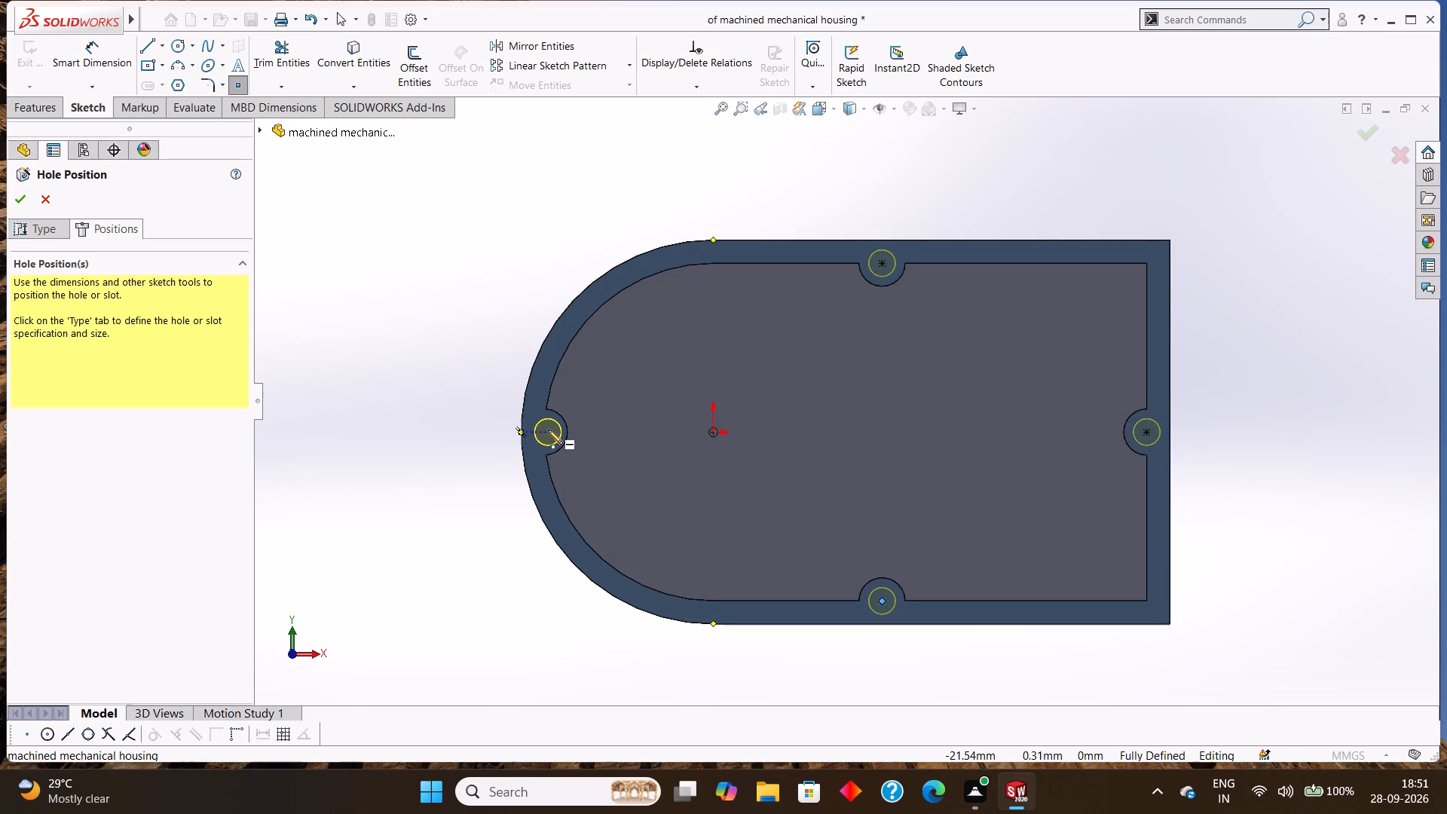
{"action": "left_click", "coordinate": [543, 431]}
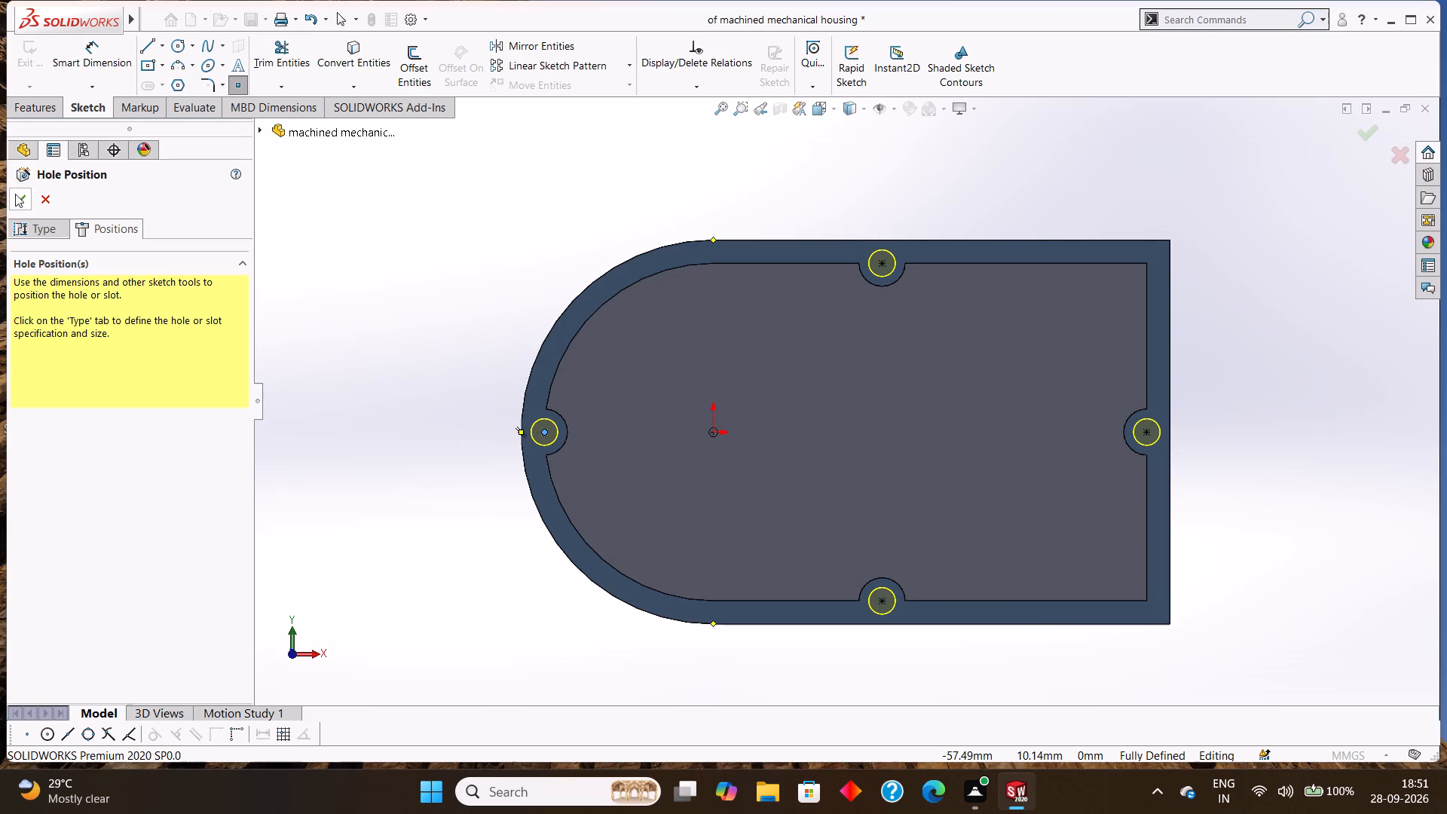
{"action": "left_click", "coordinate": [30, 226]}
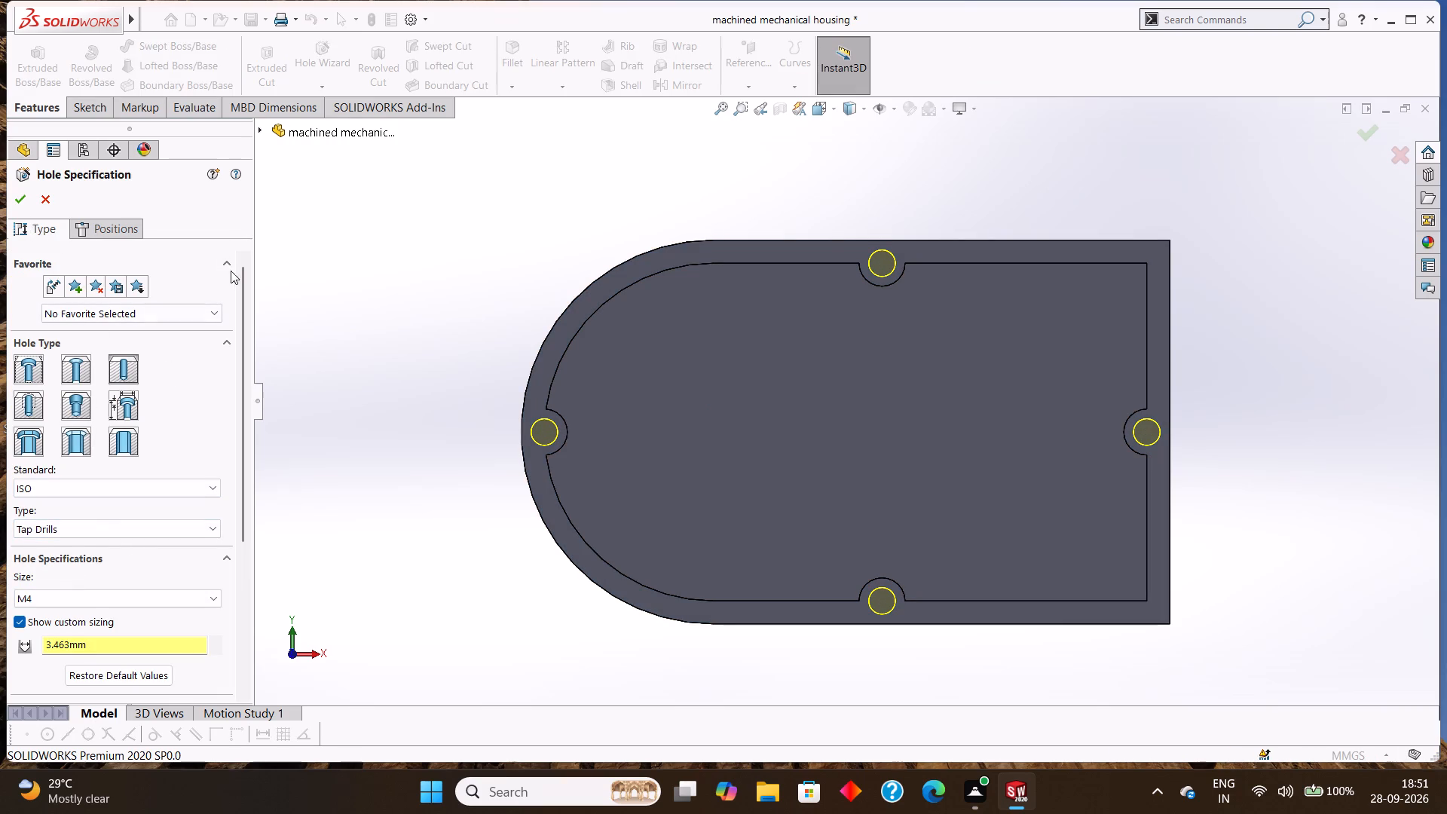
{"action": "left_click_drag", "start_coordinate": [240, 281], "coordinate": [245, 406]}
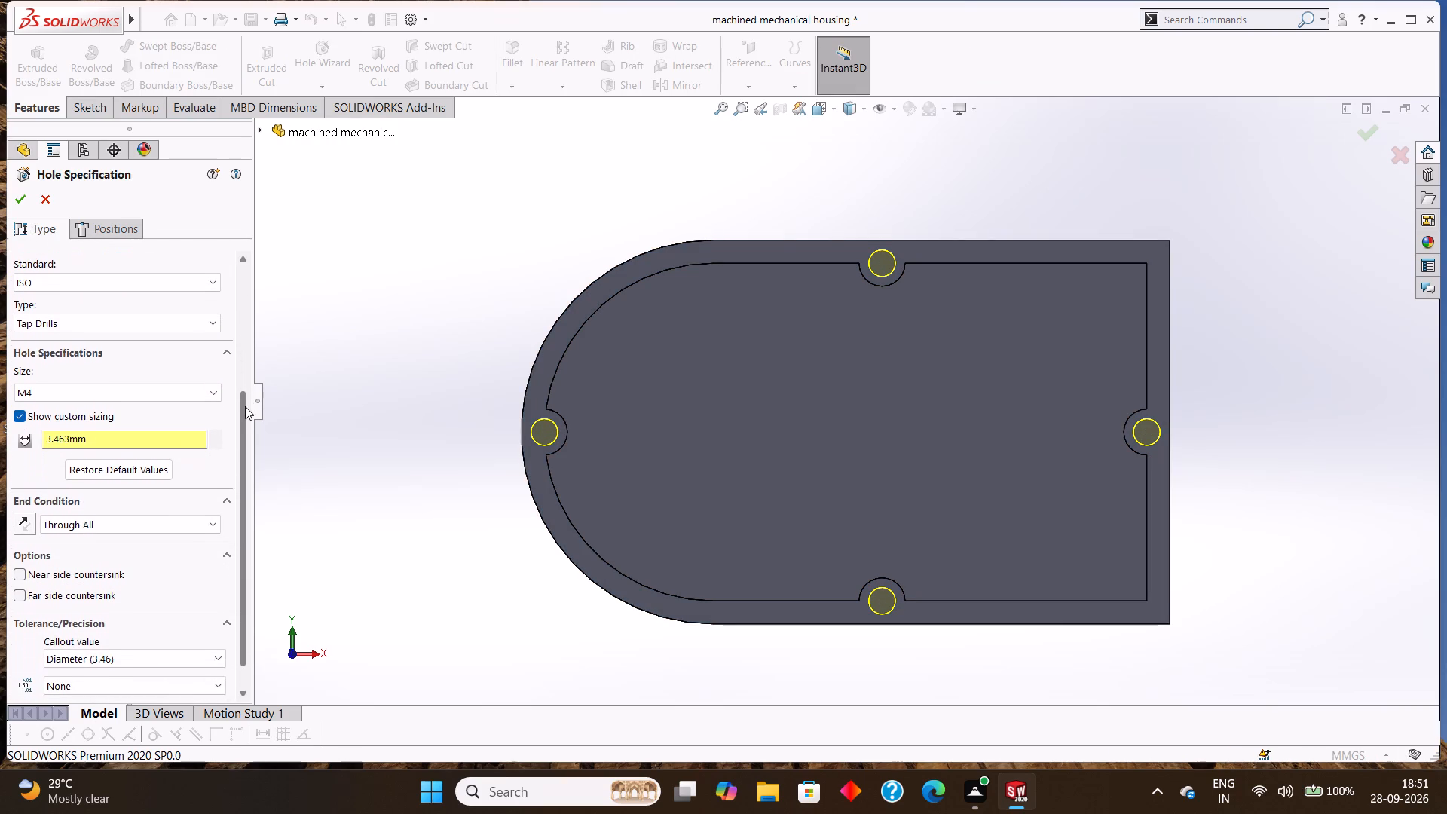
{"action": "left_click_drag", "start_coordinate": [245, 406], "coordinate": [249, 432]}
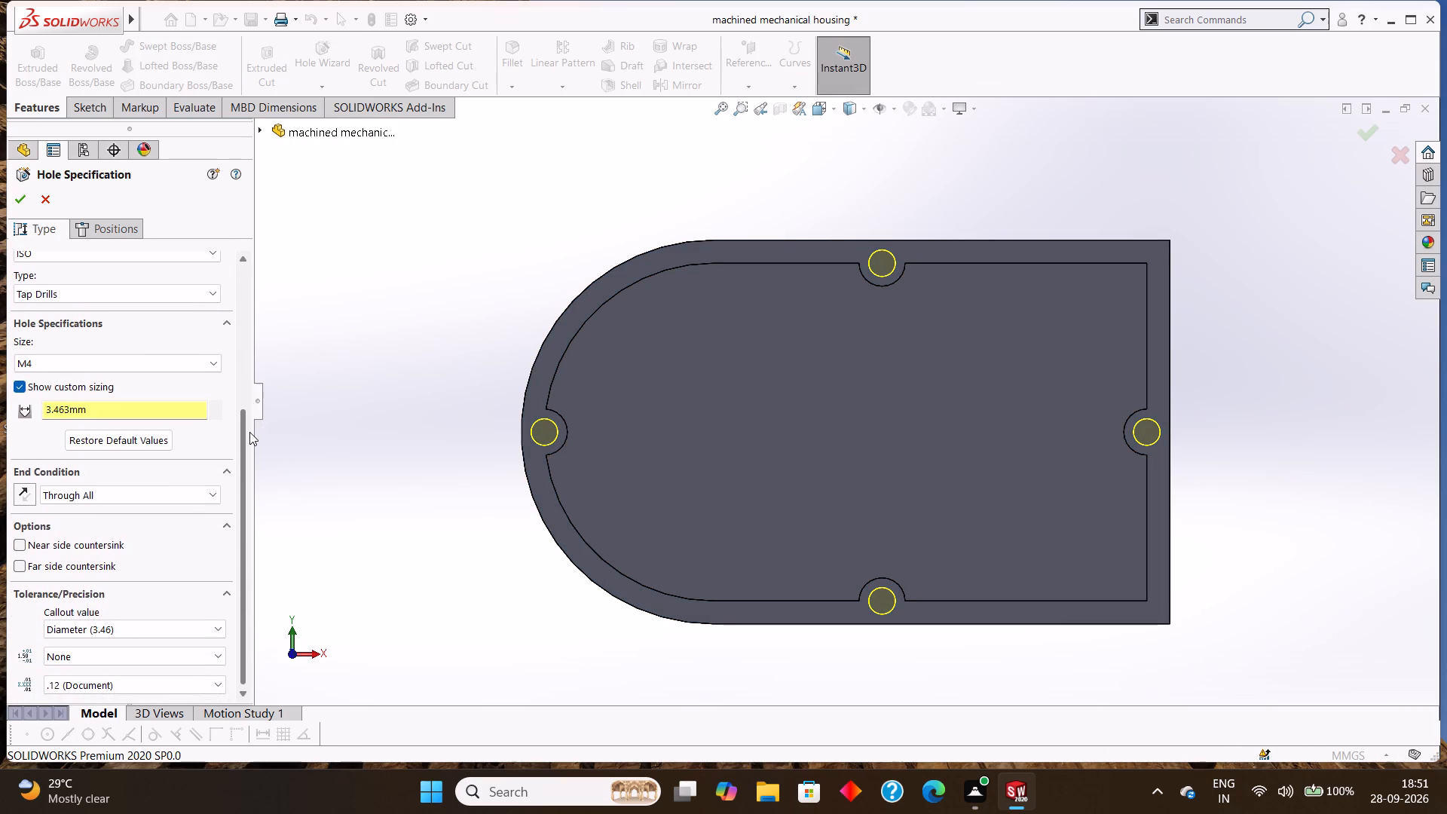
{"action": "left_click_drag", "start_coordinate": [249, 432], "coordinate": [247, 433]}
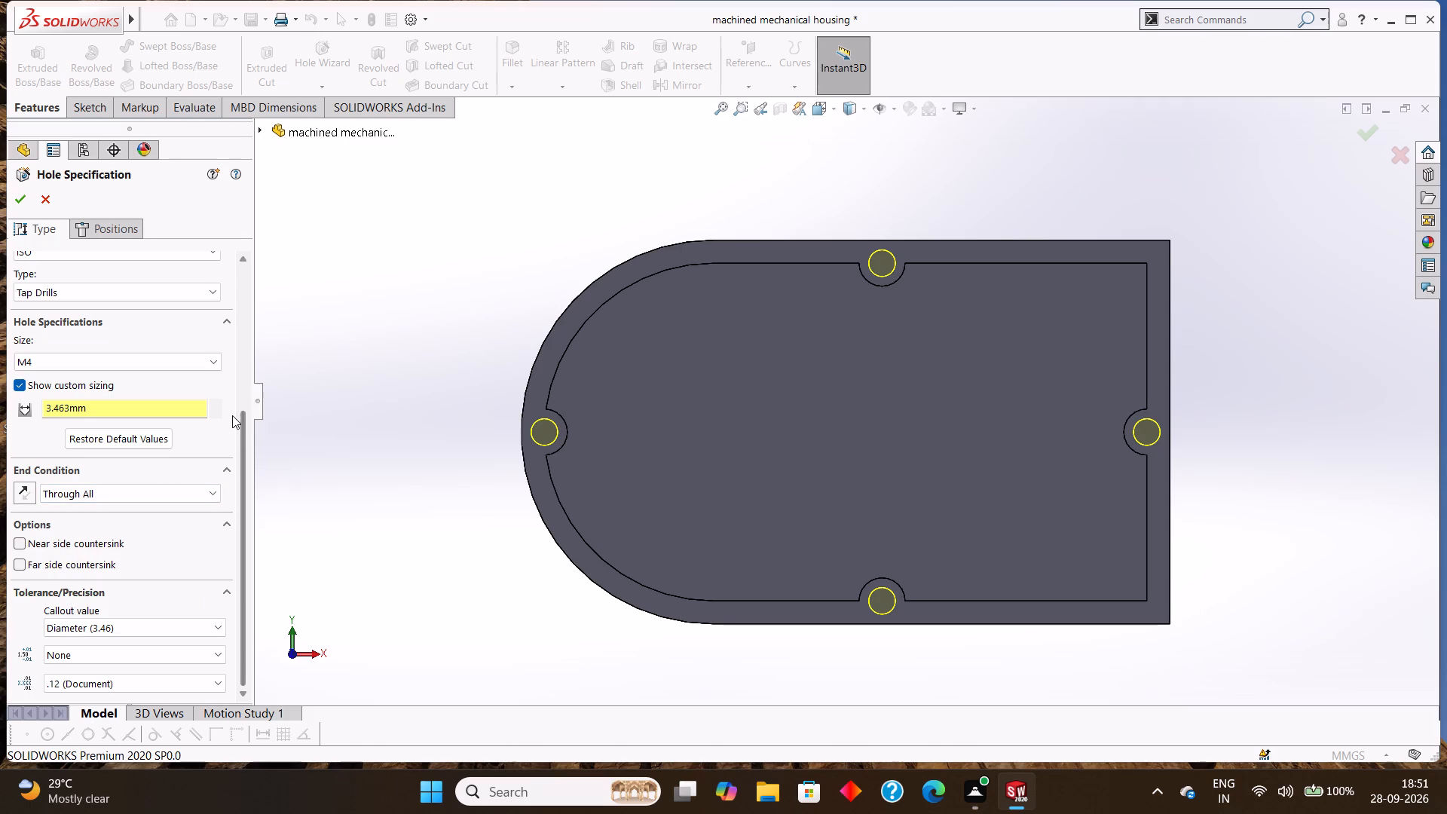
{"action": "left_click_drag", "start_coordinate": [240, 425], "coordinate": [243, 453]}
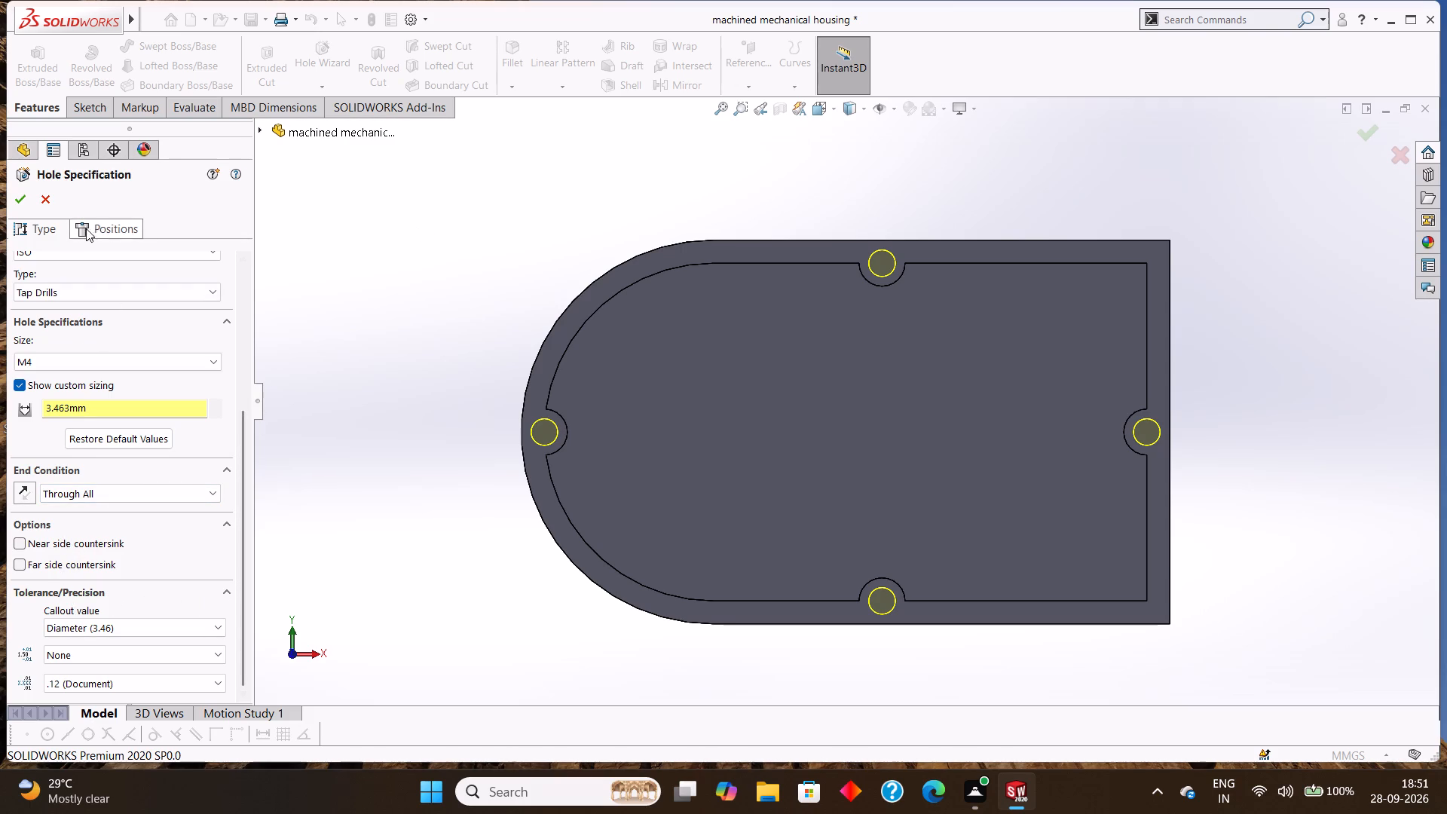
{"action": "left_click", "coordinate": [22, 201]}
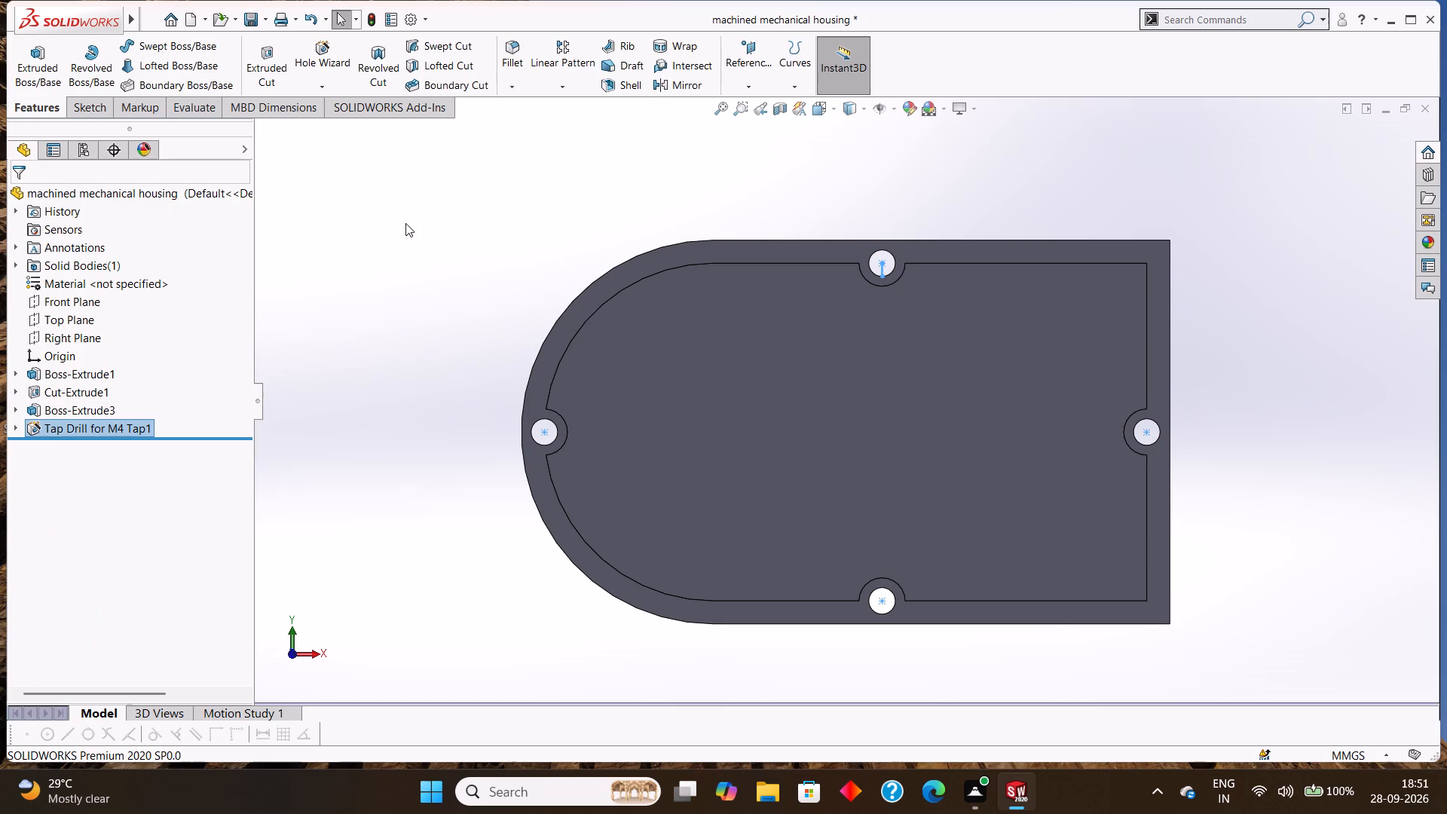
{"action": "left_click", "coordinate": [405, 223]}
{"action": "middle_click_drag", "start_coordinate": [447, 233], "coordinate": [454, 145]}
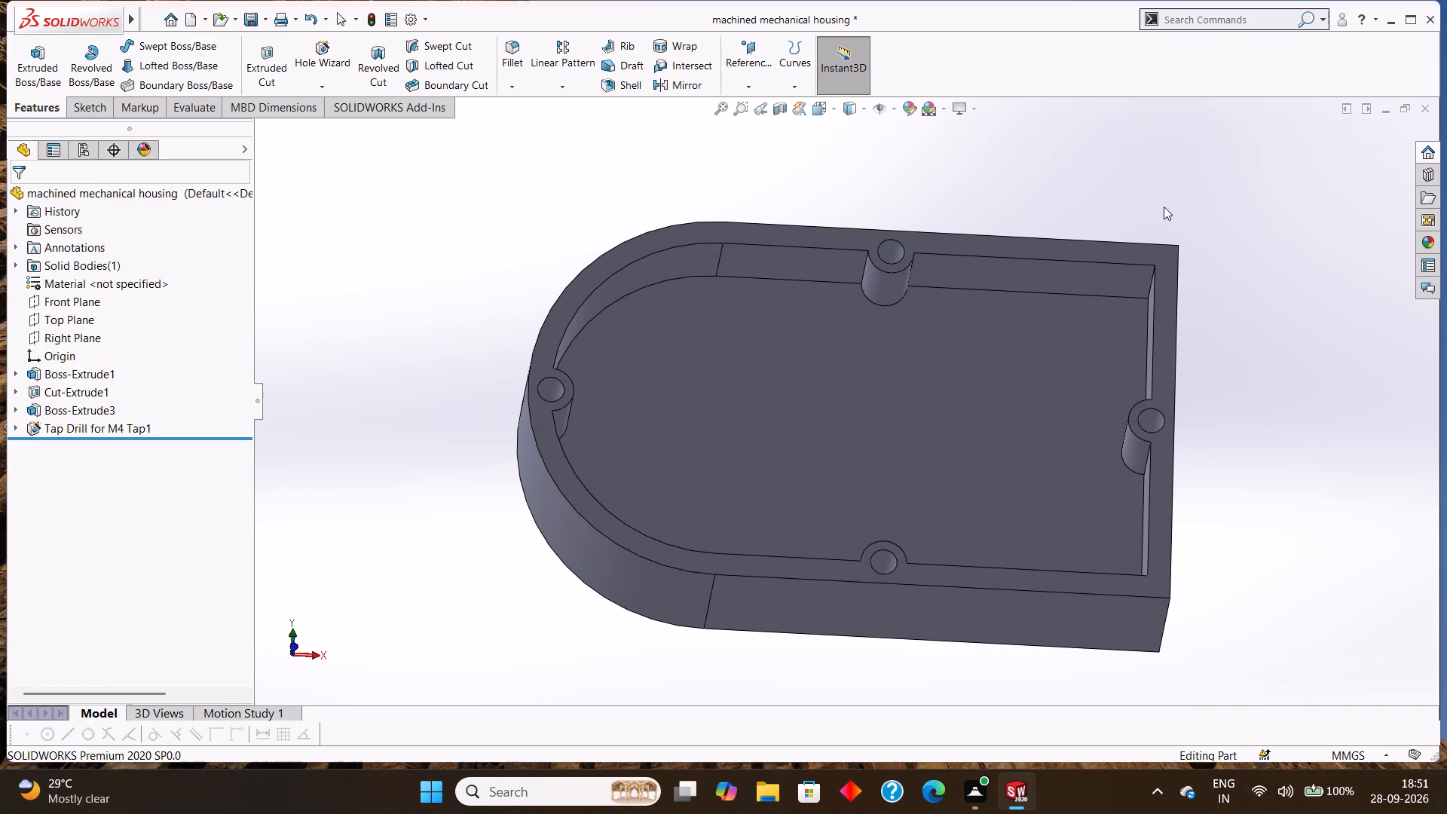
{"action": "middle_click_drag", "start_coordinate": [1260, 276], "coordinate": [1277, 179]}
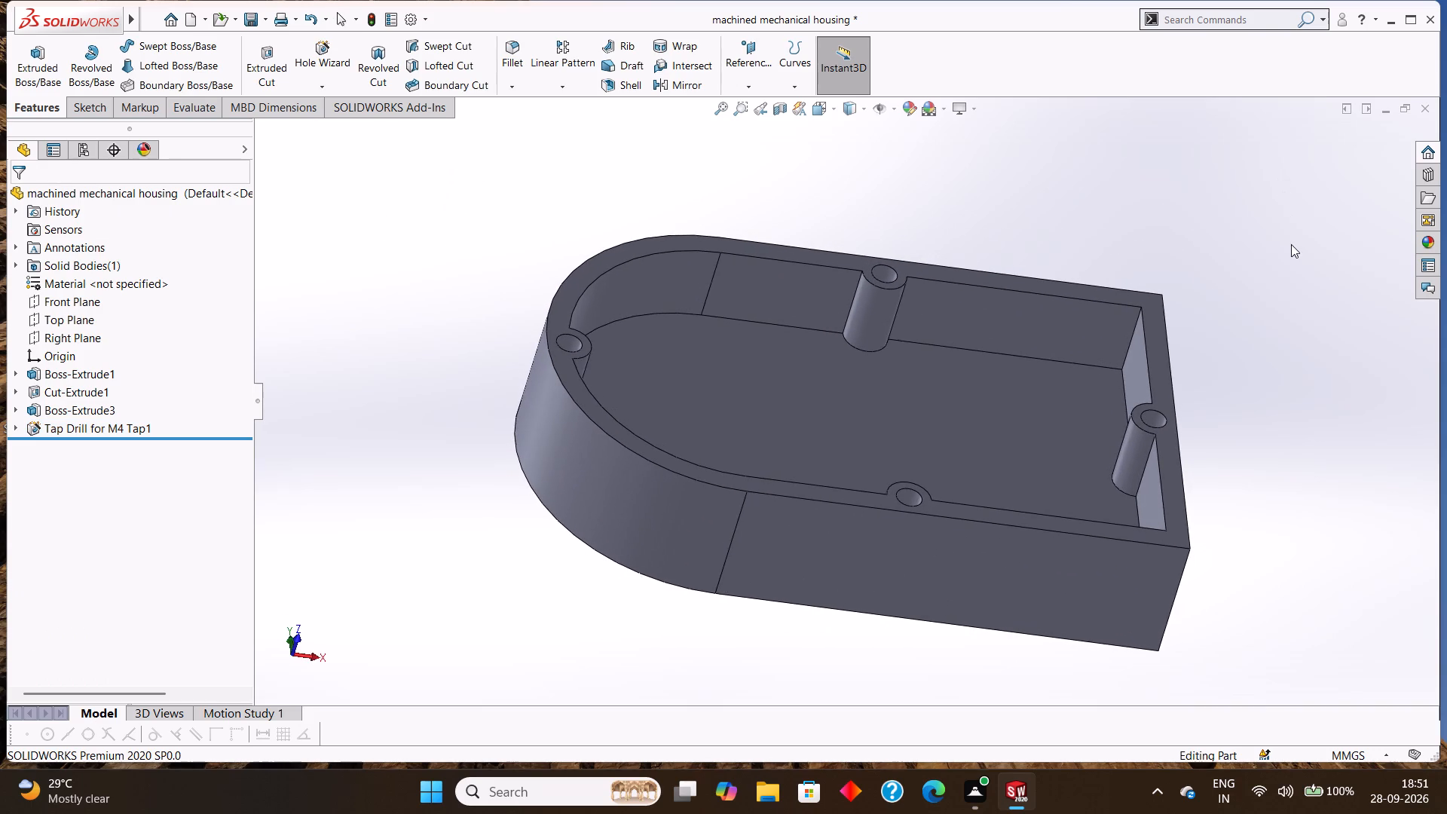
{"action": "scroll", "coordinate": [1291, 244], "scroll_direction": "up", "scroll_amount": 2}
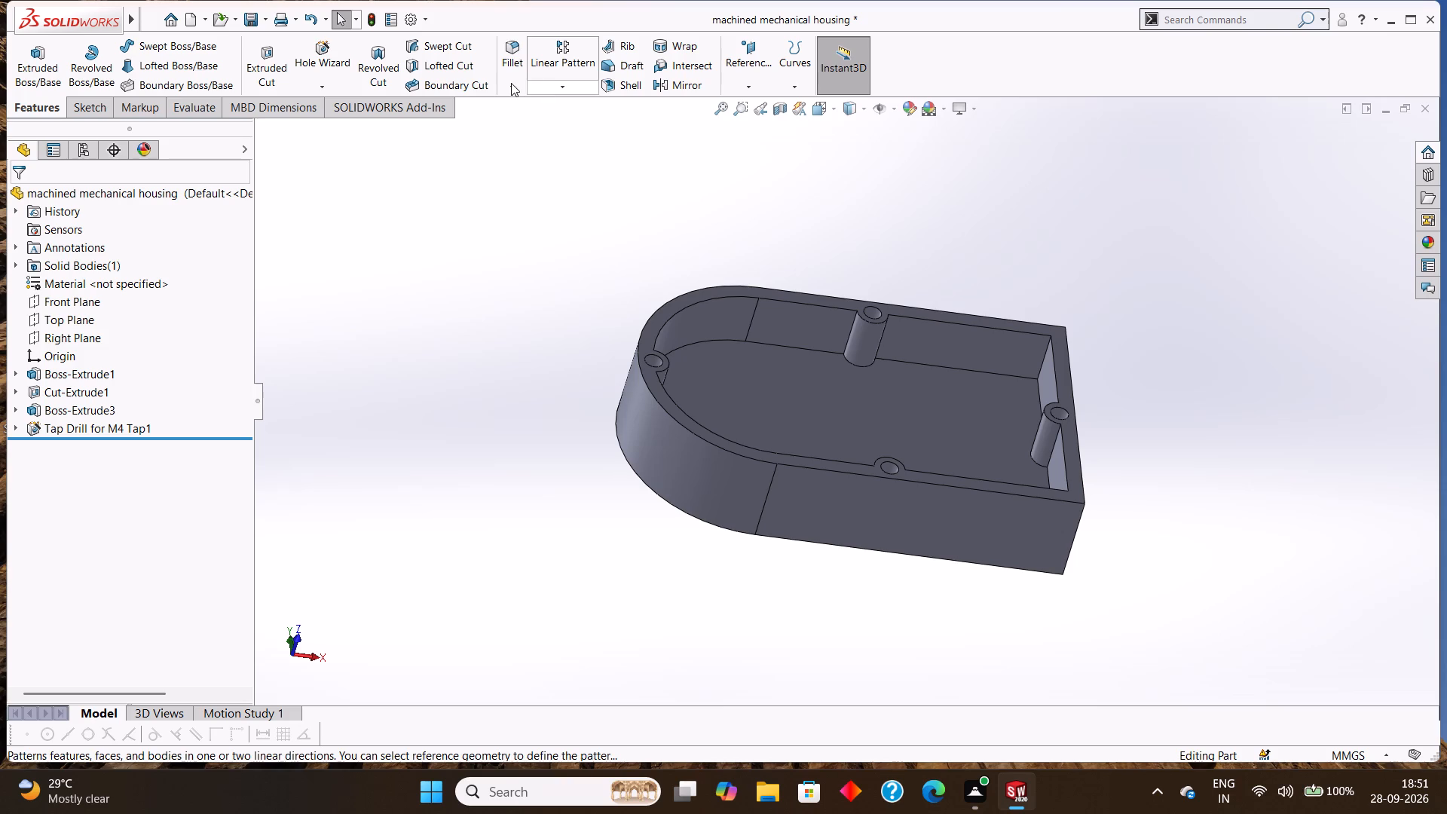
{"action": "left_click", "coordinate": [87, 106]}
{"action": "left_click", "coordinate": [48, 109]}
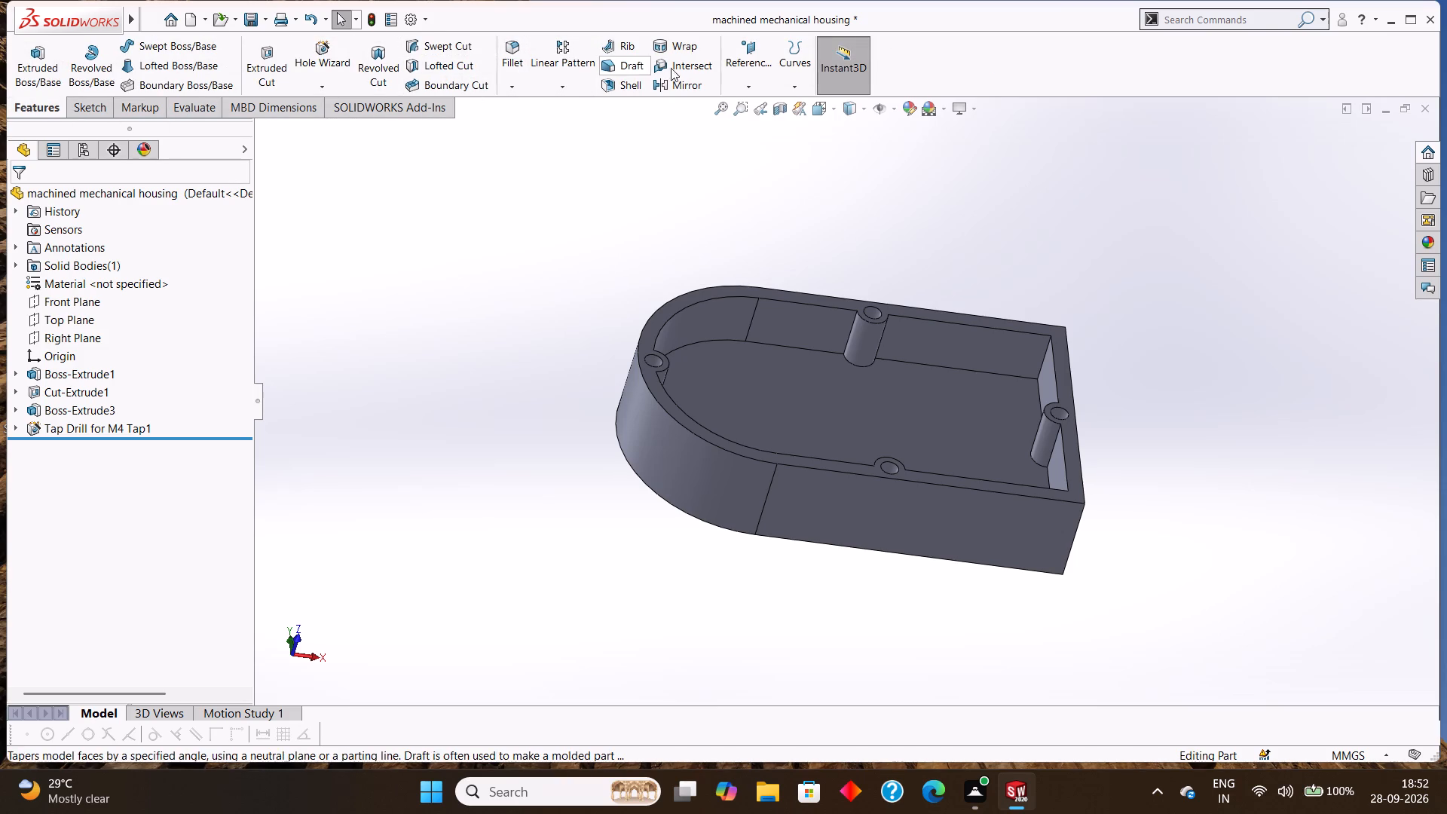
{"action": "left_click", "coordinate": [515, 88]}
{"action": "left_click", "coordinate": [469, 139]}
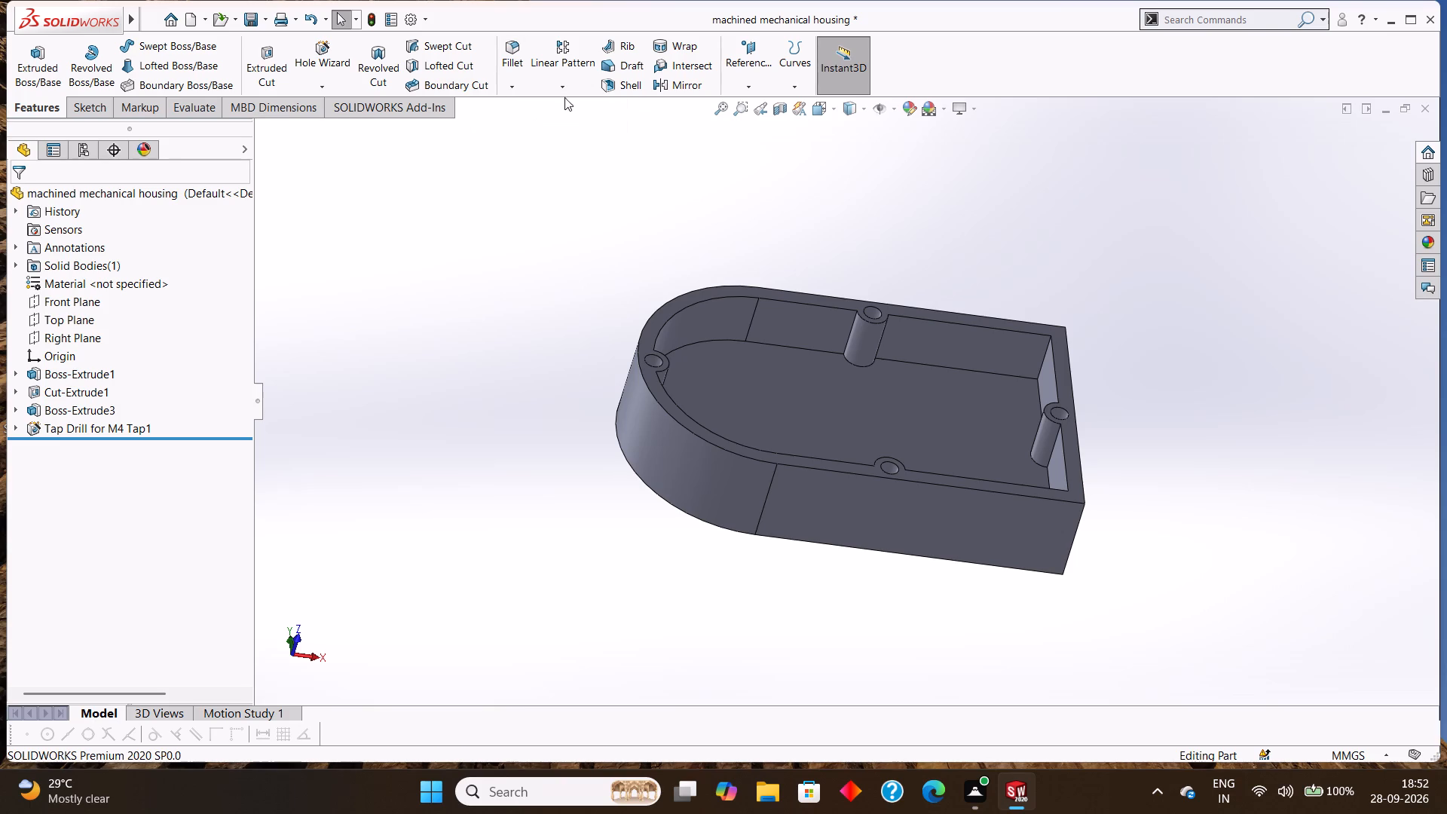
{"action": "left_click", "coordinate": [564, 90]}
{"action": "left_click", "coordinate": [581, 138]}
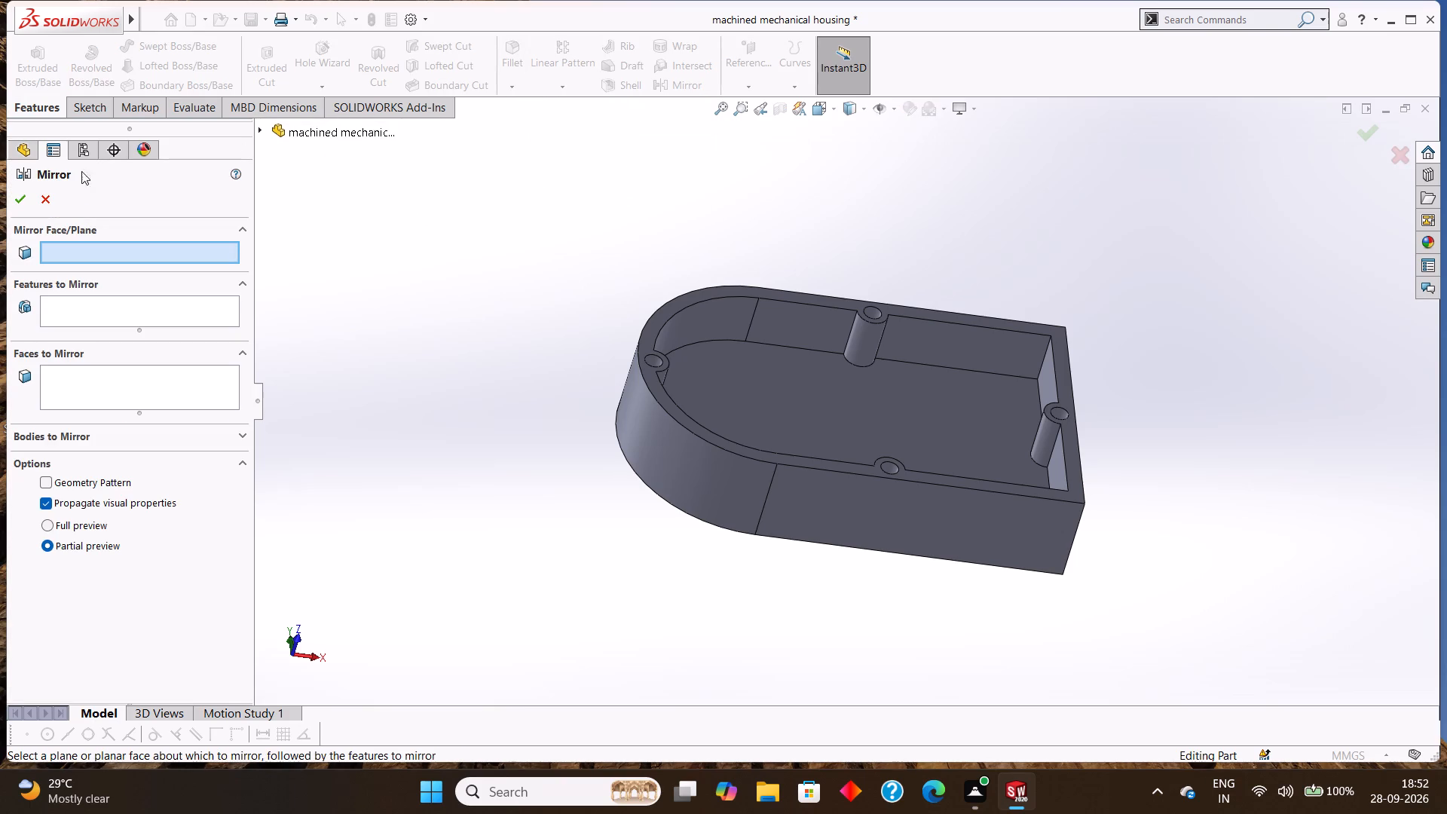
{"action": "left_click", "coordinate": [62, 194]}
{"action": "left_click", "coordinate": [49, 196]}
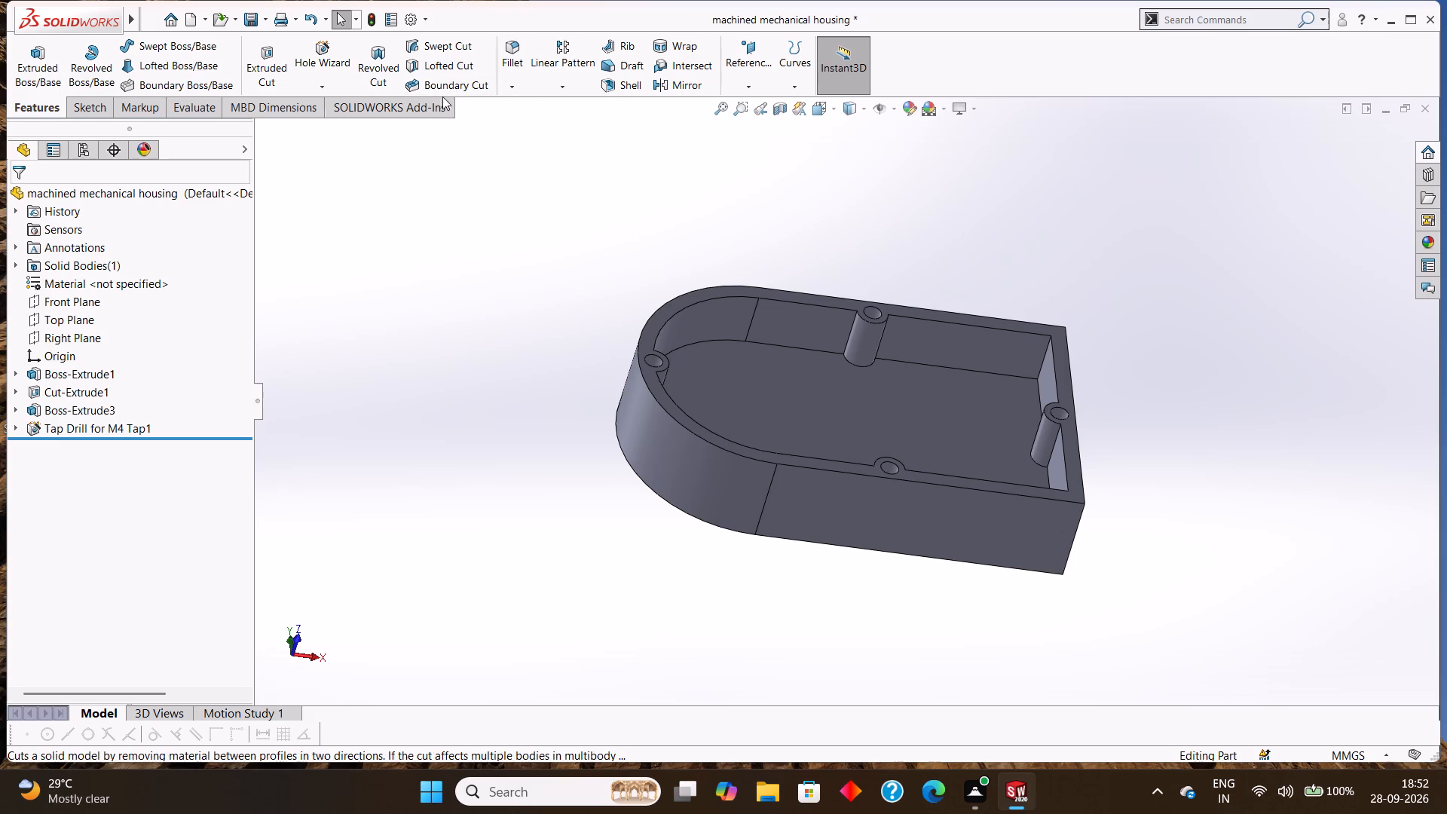
Cut a 10 mm blind Metric Tap thread, size M20x1.5, from the hole edge of the boss at the pocket's straight short edge.
{"action": "left_click", "coordinate": [332, 90]}
{"action": "left_click", "coordinate": [347, 142]}
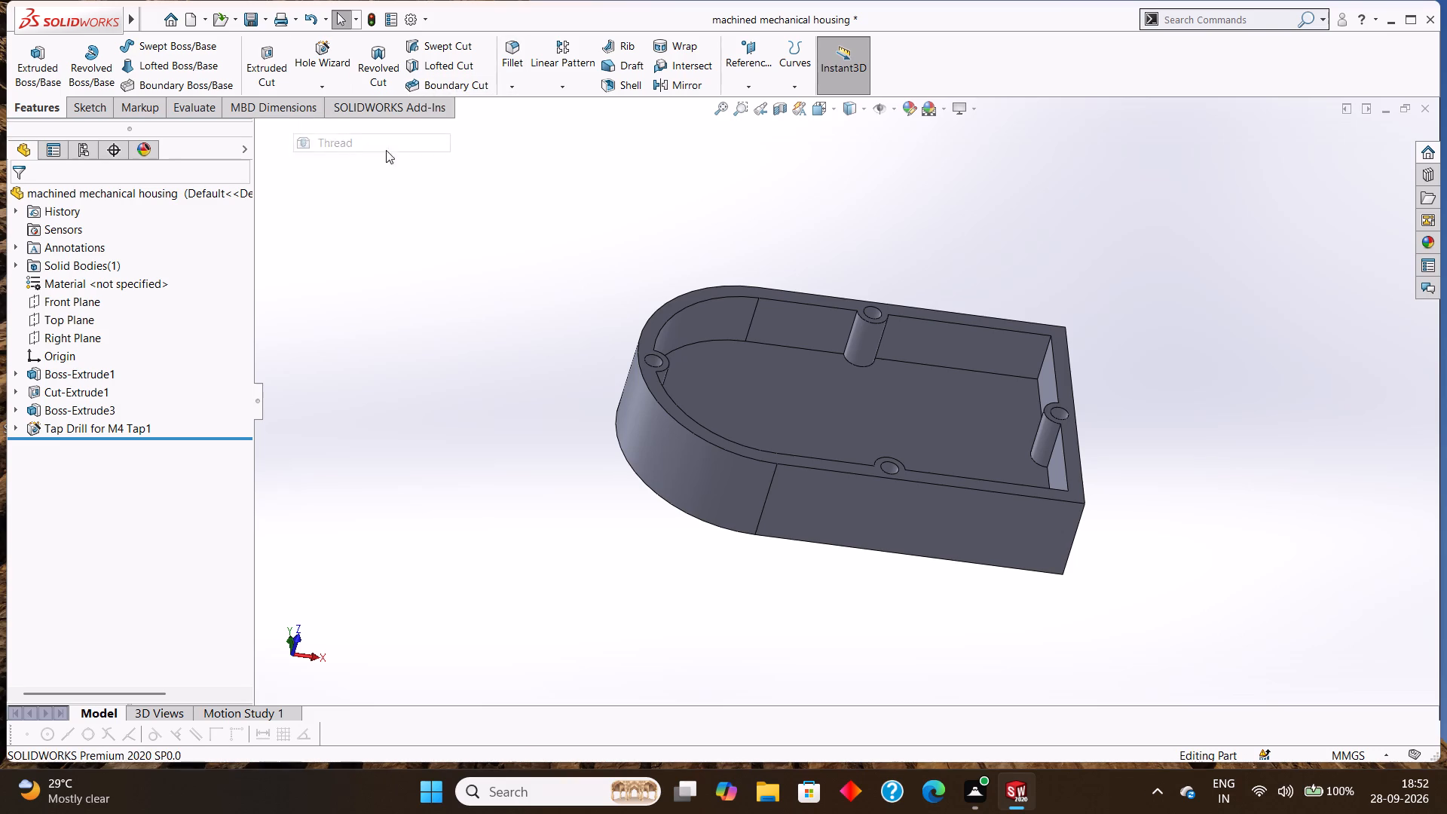
{"action": "left_click", "coordinate": [841, 418]}
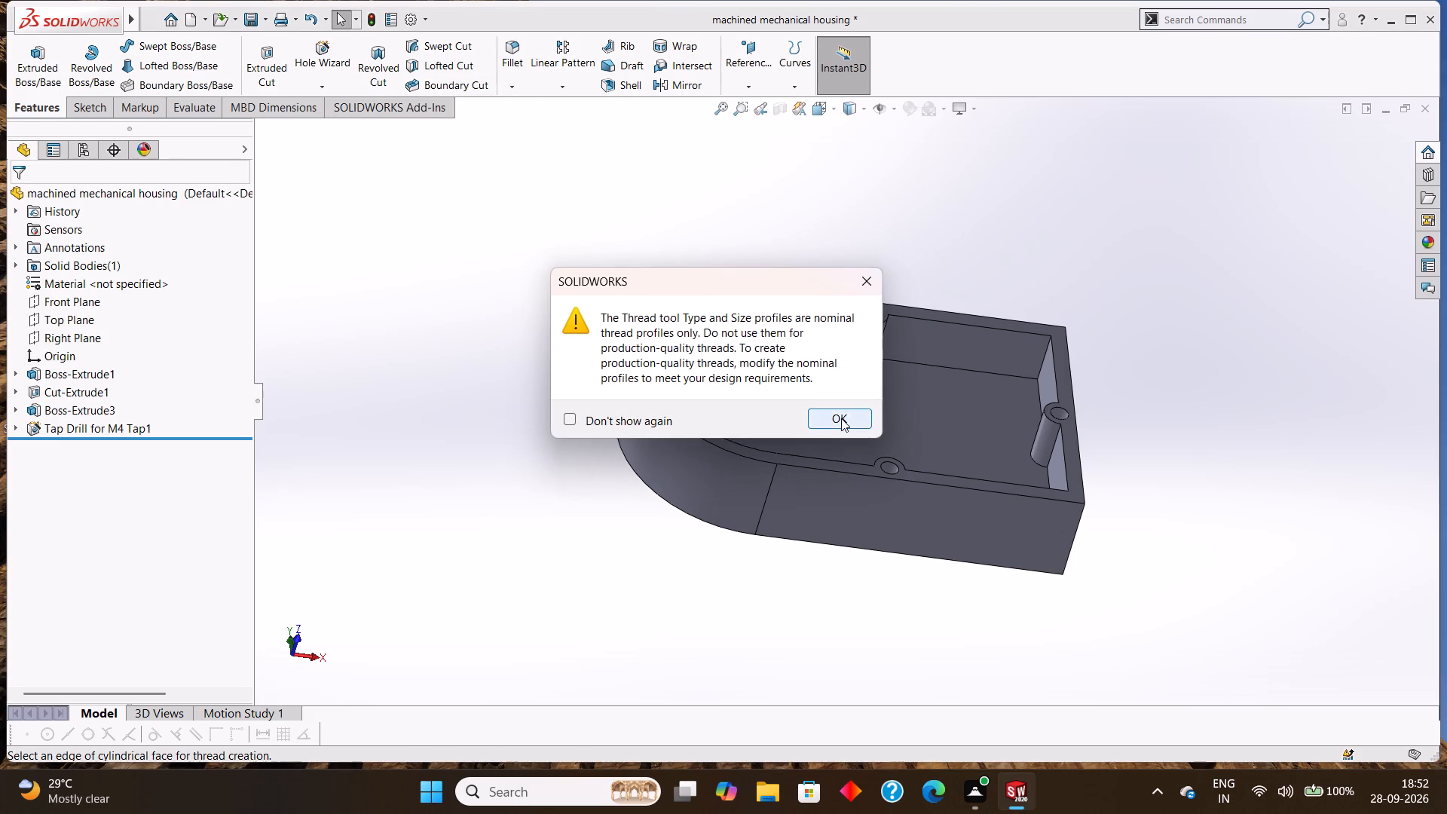
{"action": "middle_click_drag", "start_coordinate": [976, 216], "coordinate": [953, 280]}
{"action": "scroll", "coordinate": [879, 305], "scroll_direction": "down", "scroll_amount": 5}
{"action": "left_click", "coordinate": [880, 311]}
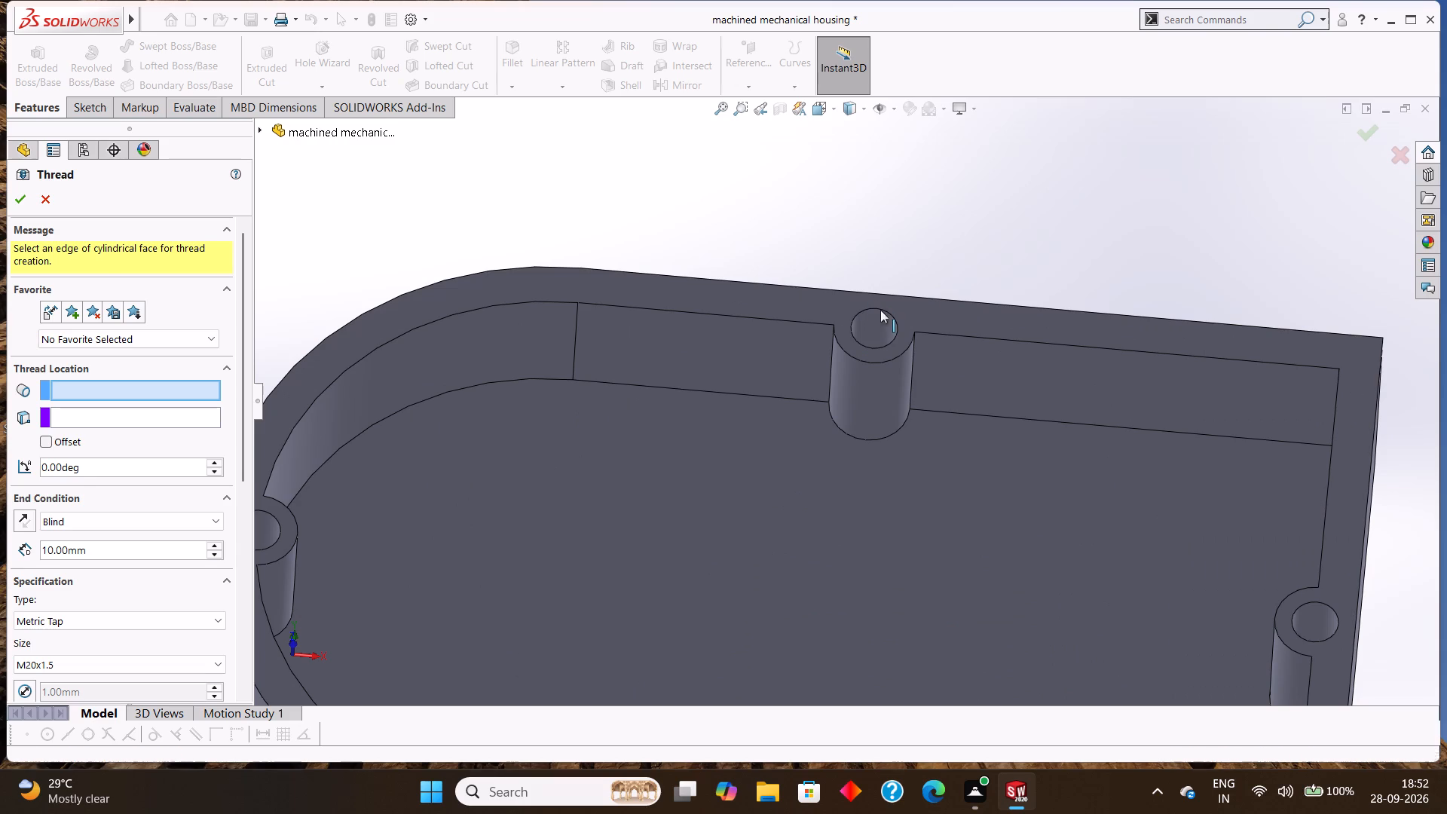
{"action": "scroll", "coordinate": [960, 268], "scroll_direction": "up", "scroll_amount": 4}
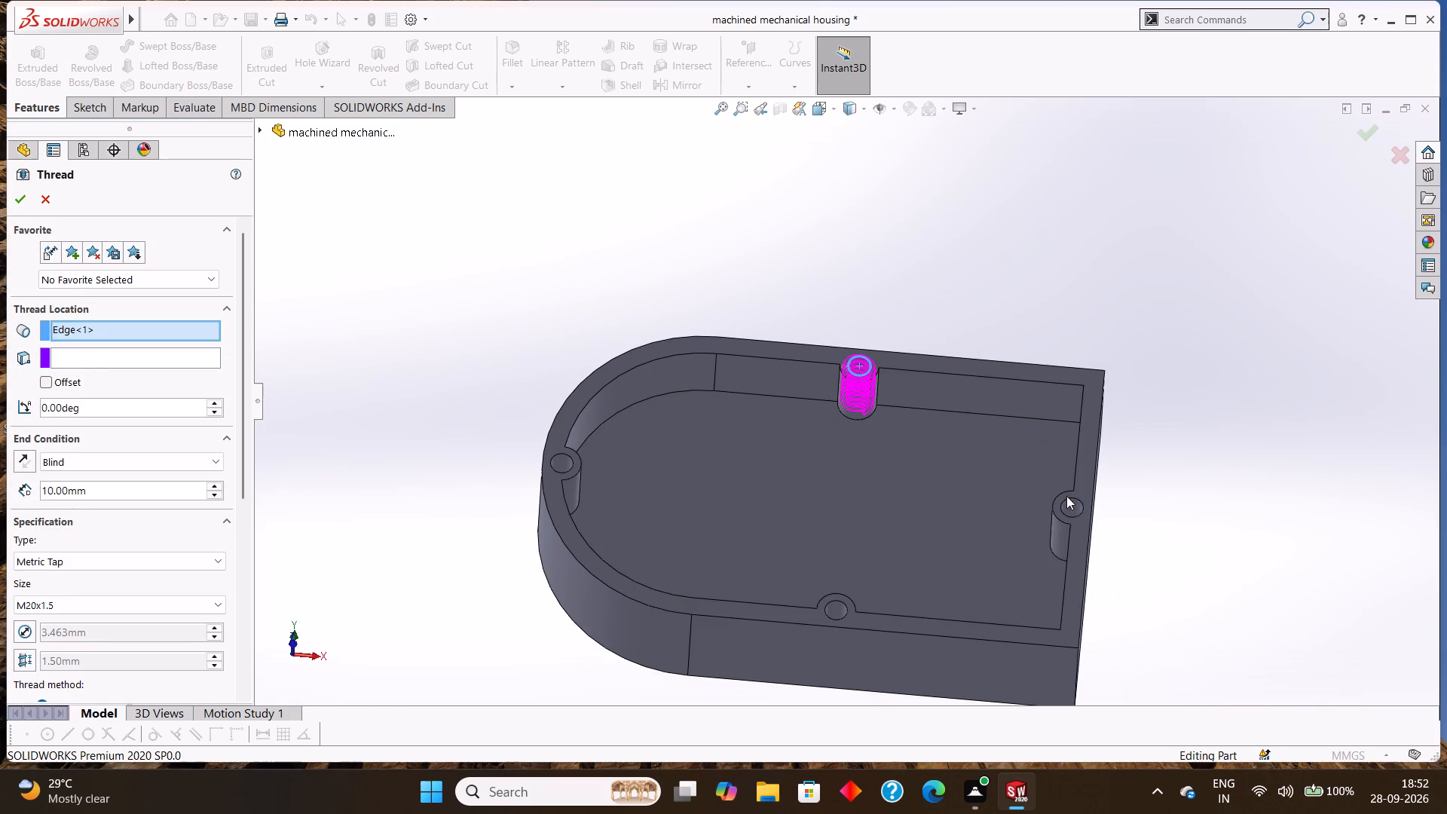
{"action": "left_click", "coordinate": [1069, 500]}
{"action": "scroll", "coordinate": [1121, 356], "scroll_direction": "up", "scroll_amount": 3}
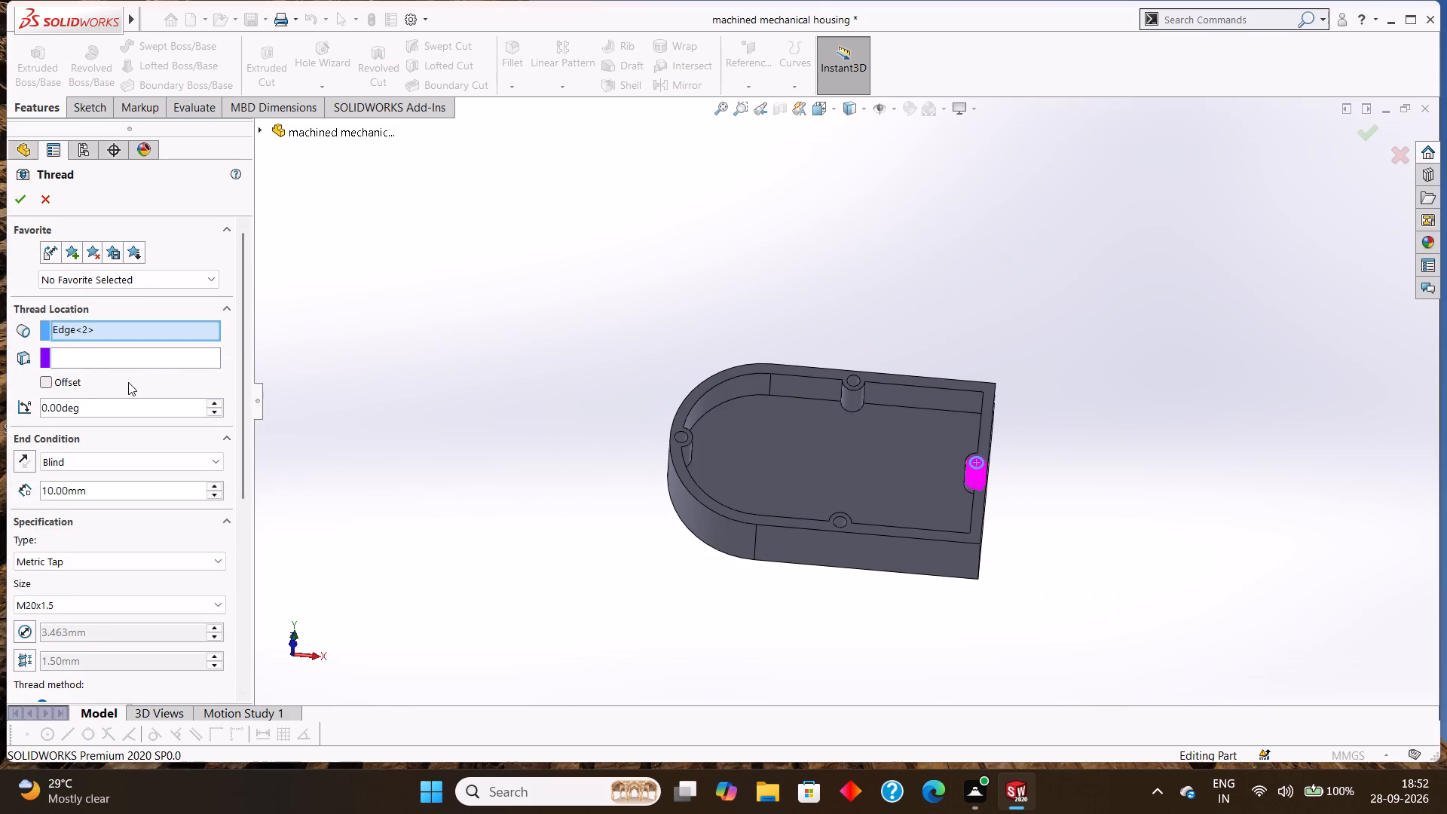
{"action": "left_click", "coordinate": [23, 204]}
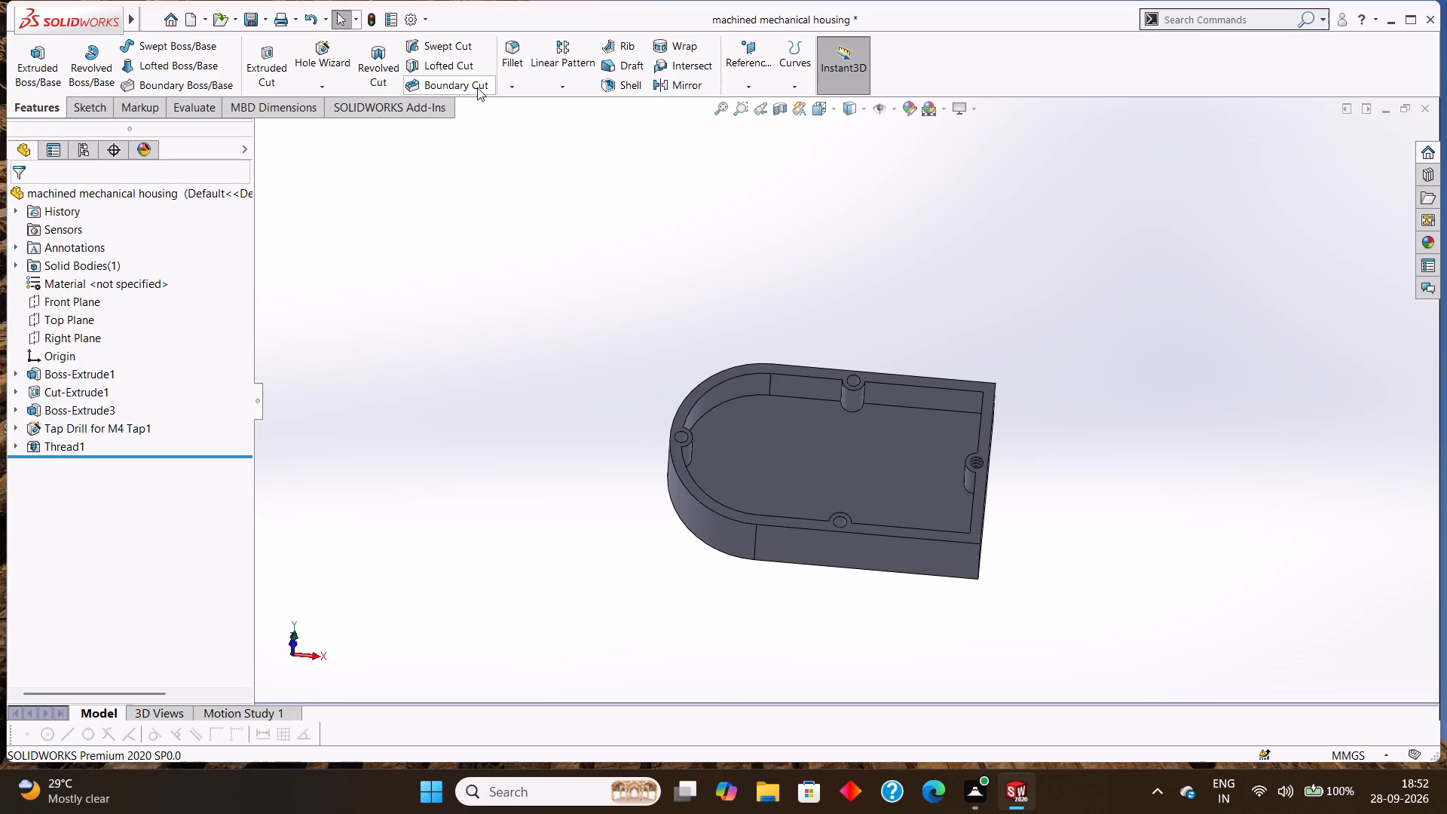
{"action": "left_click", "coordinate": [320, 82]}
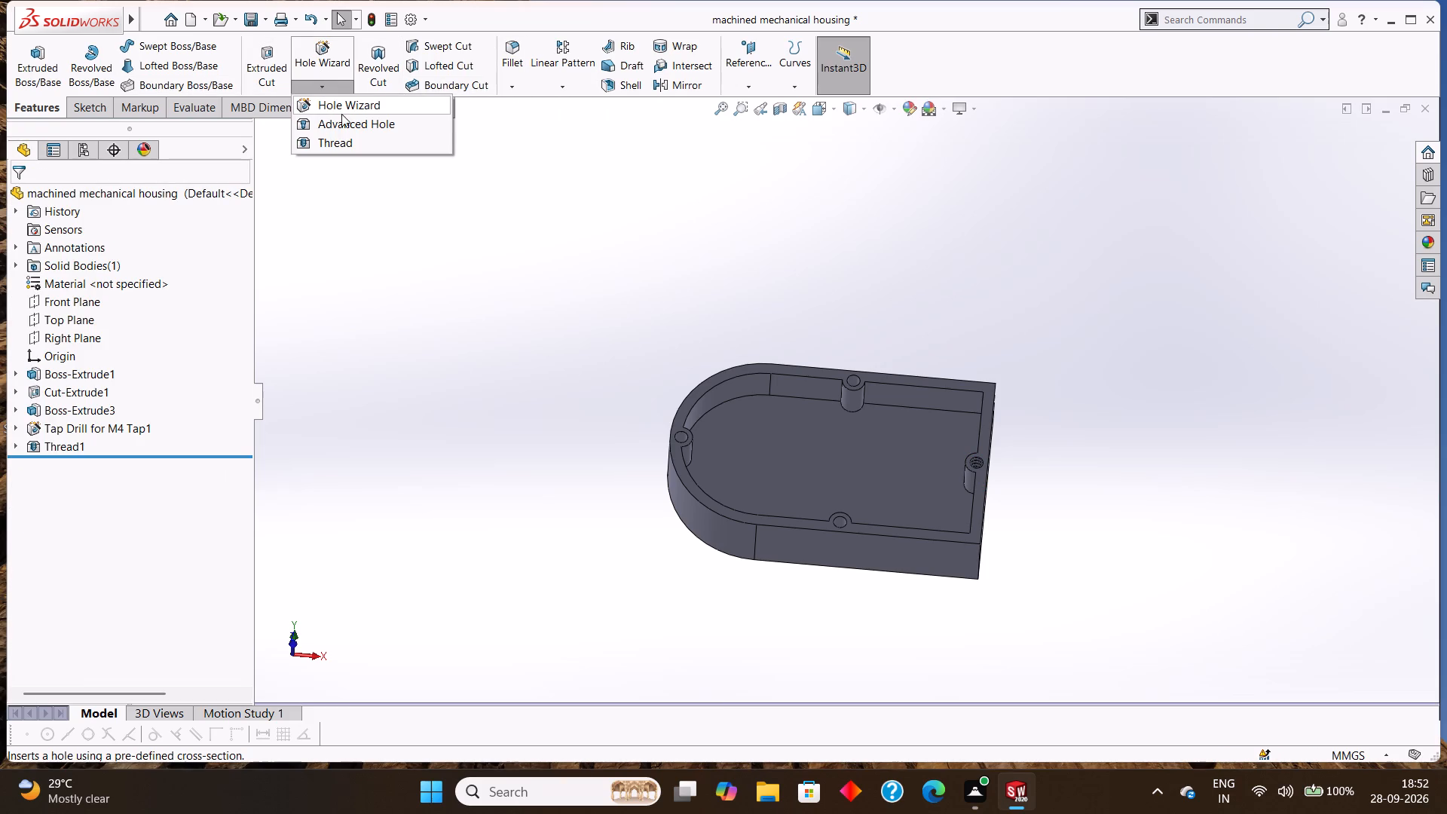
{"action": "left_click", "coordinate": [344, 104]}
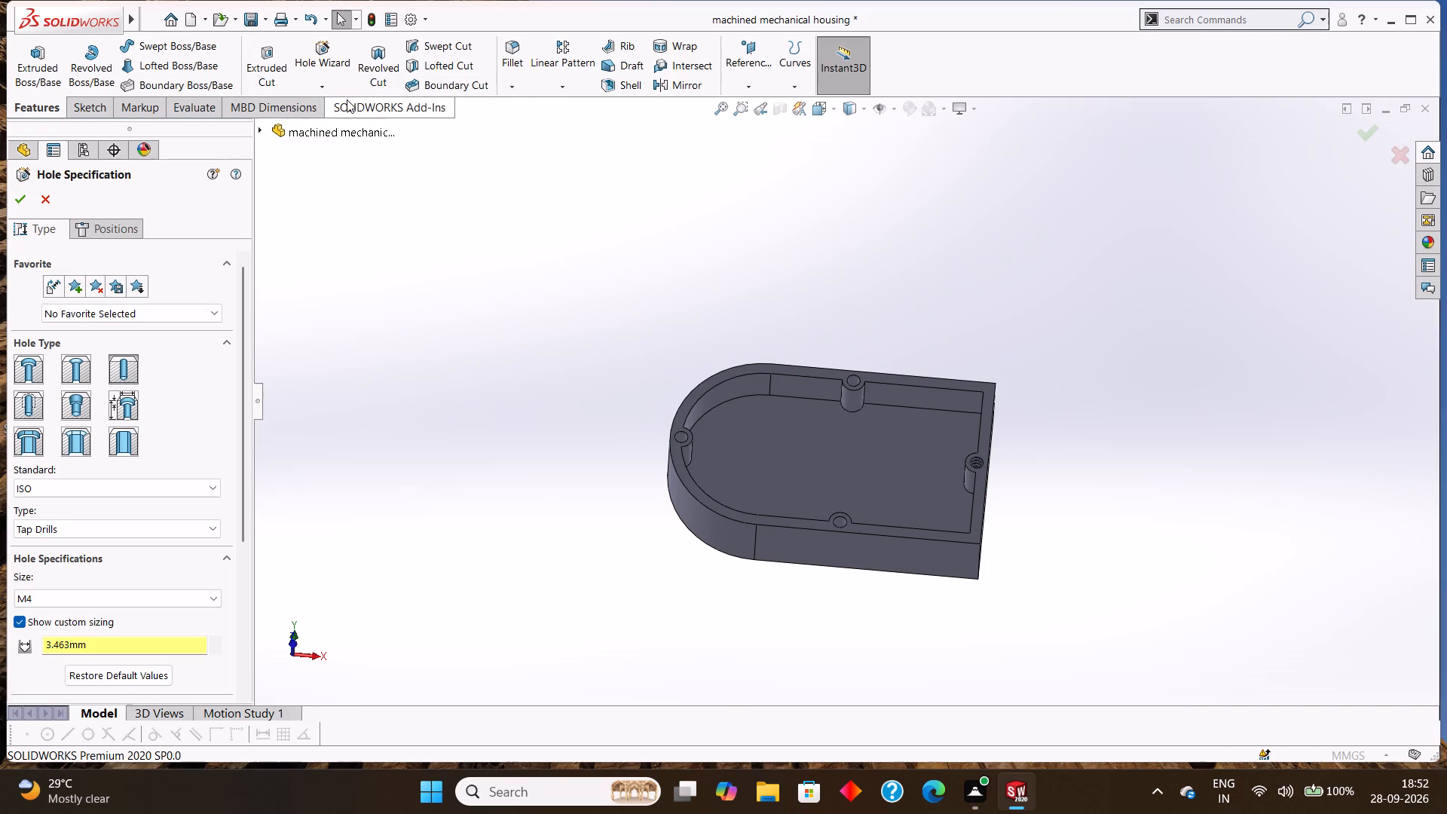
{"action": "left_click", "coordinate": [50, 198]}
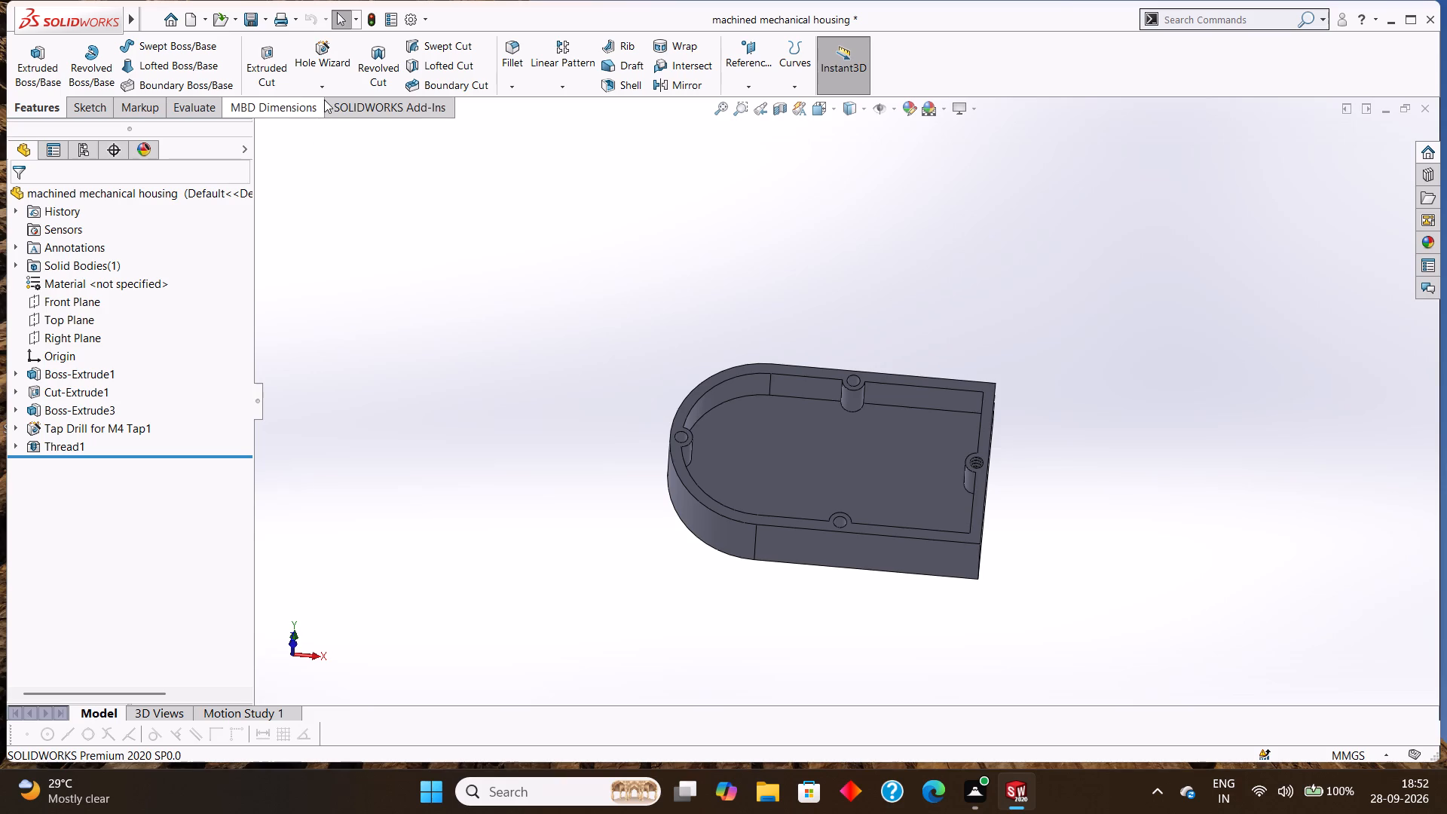
Cut a 10 mm blind Metric Tap thread, size M20x1.5, from the hole edge of the boss at the pocket's upper long edge.
{"action": "left_click", "coordinate": [326, 87]}
{"action": "left_click", "coordinate": [332, 142]}
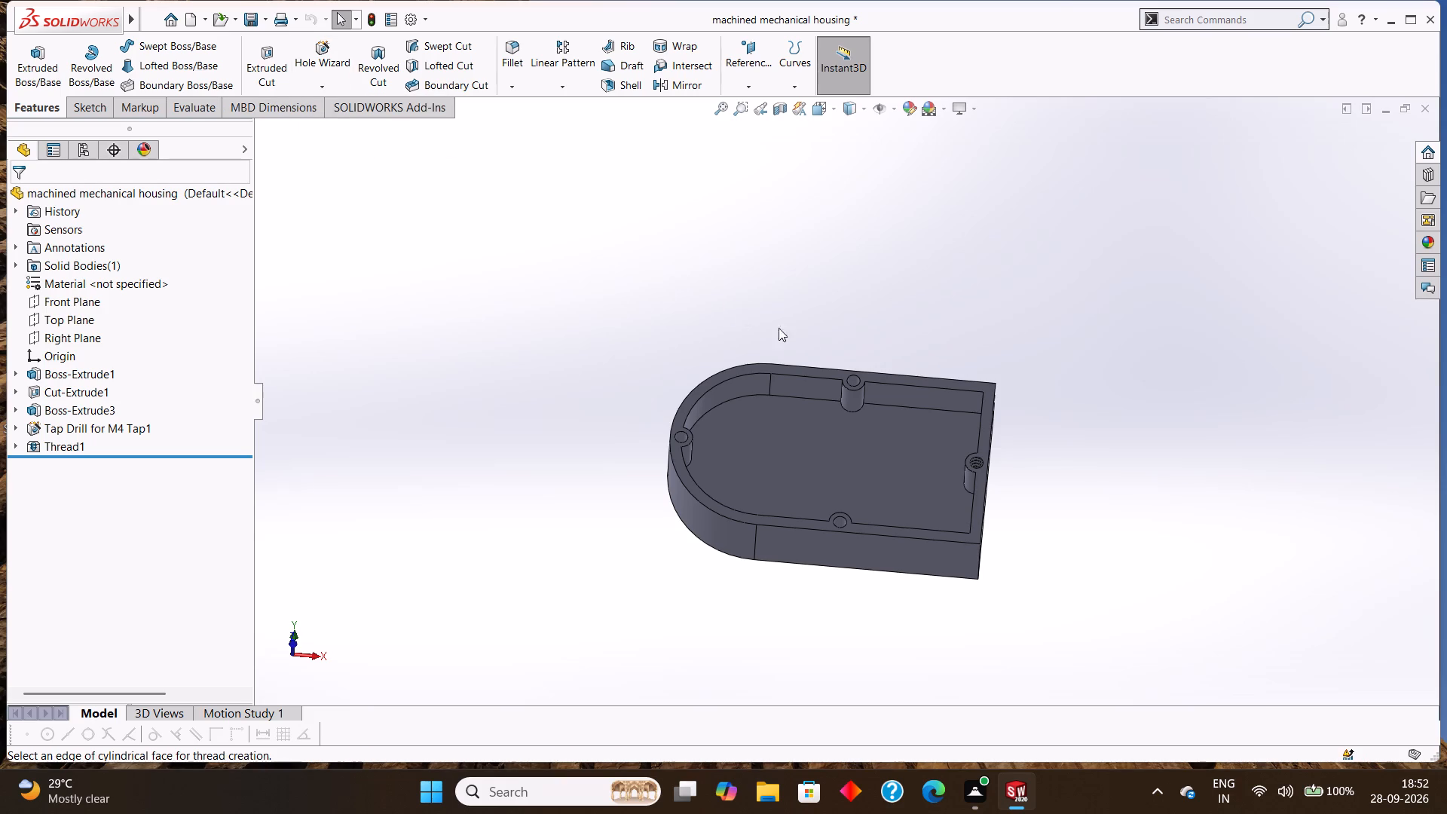
{"action": "left_click", "coordinate": [847, 409]}
{"action": "scroll", "coordinate": [855, 393], "scroll_direction": "down", "scroll_amount": 3}
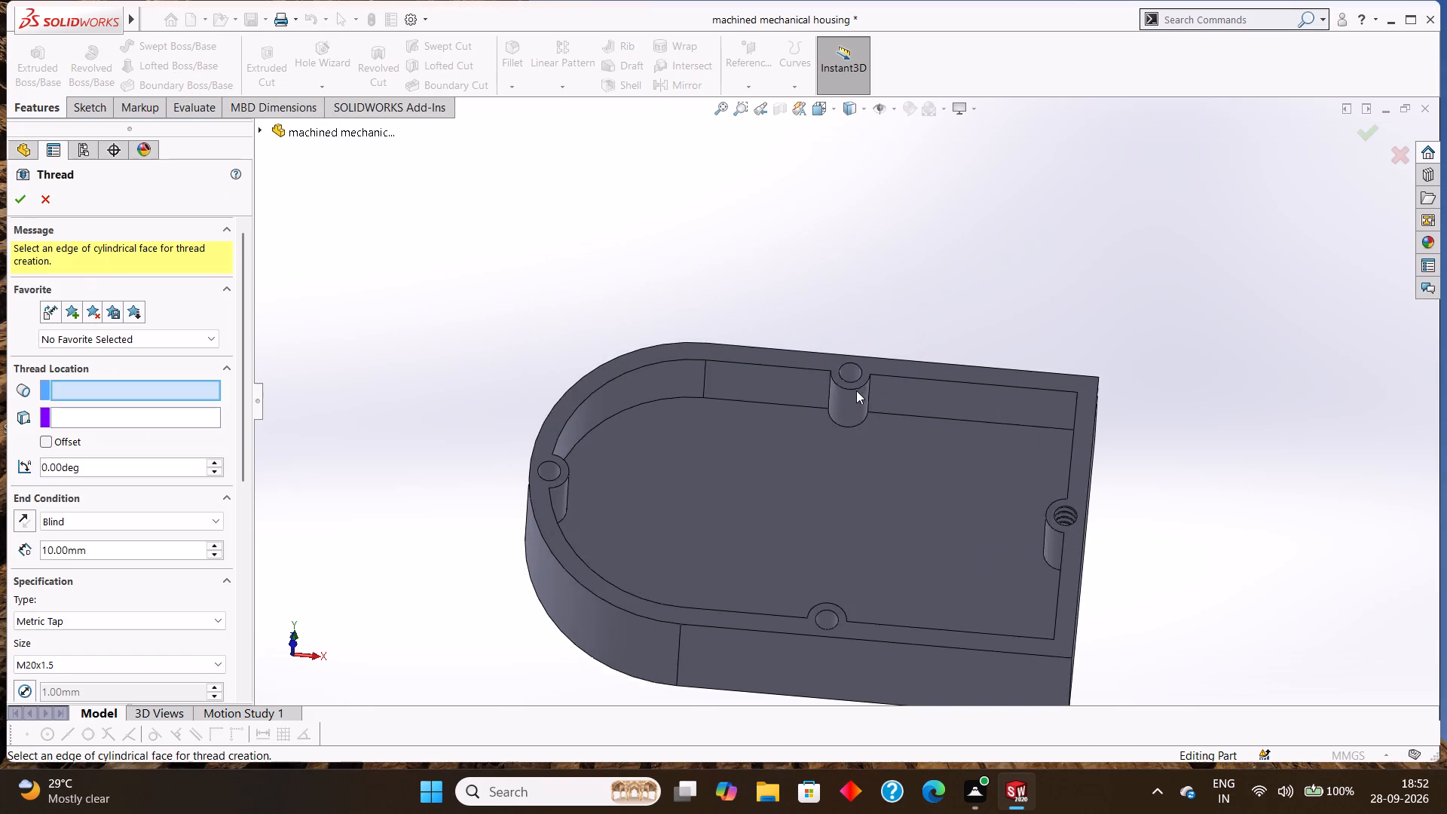
{"action": "scroll", "coordinate": [856, 376], "scroll_direction": "down", "scroll_amount": 3}
{"action": "left_click", "coordinate": [848, 358]}
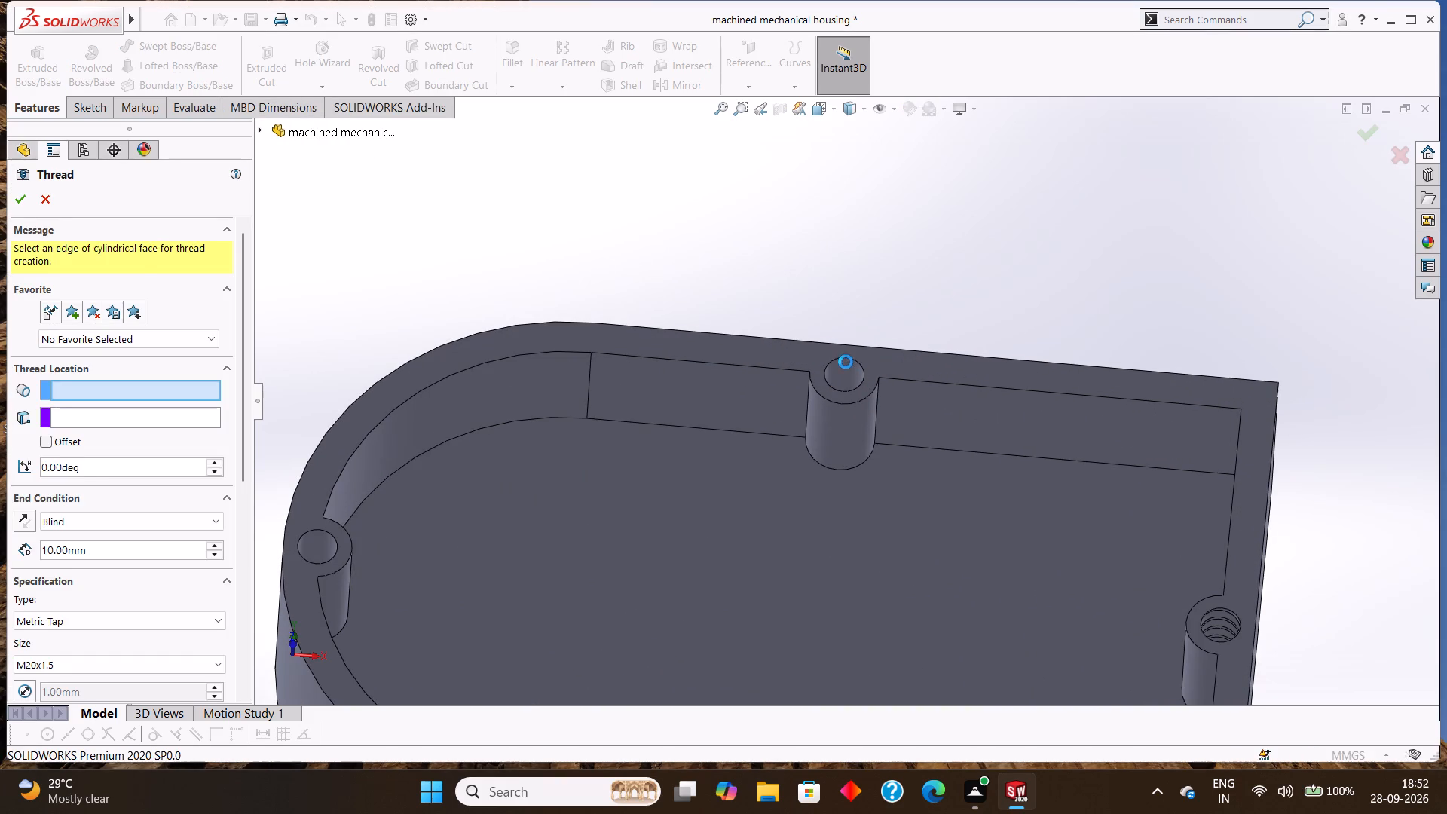
{"action": "left_click", "coordinate": [24, 200]}
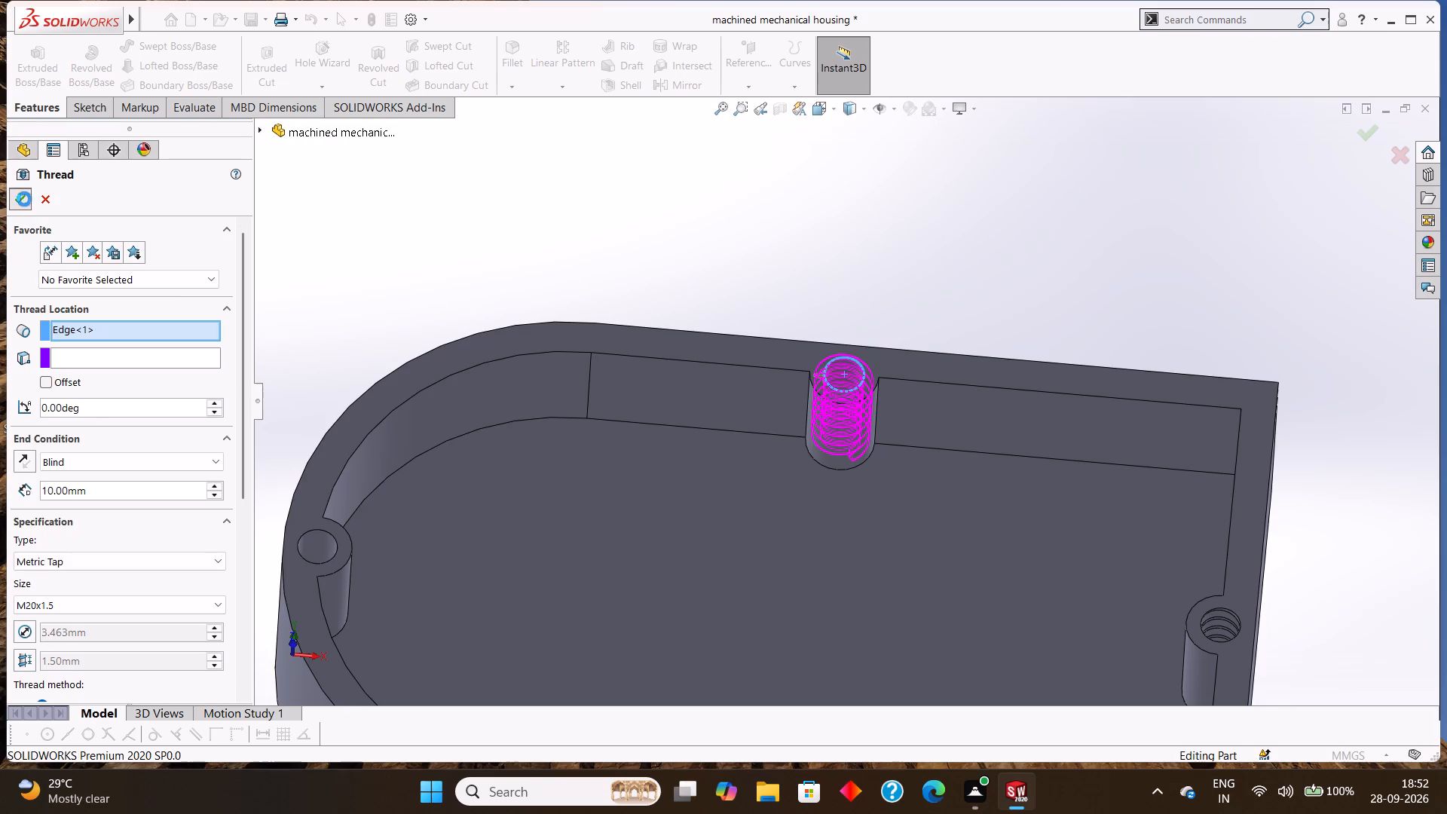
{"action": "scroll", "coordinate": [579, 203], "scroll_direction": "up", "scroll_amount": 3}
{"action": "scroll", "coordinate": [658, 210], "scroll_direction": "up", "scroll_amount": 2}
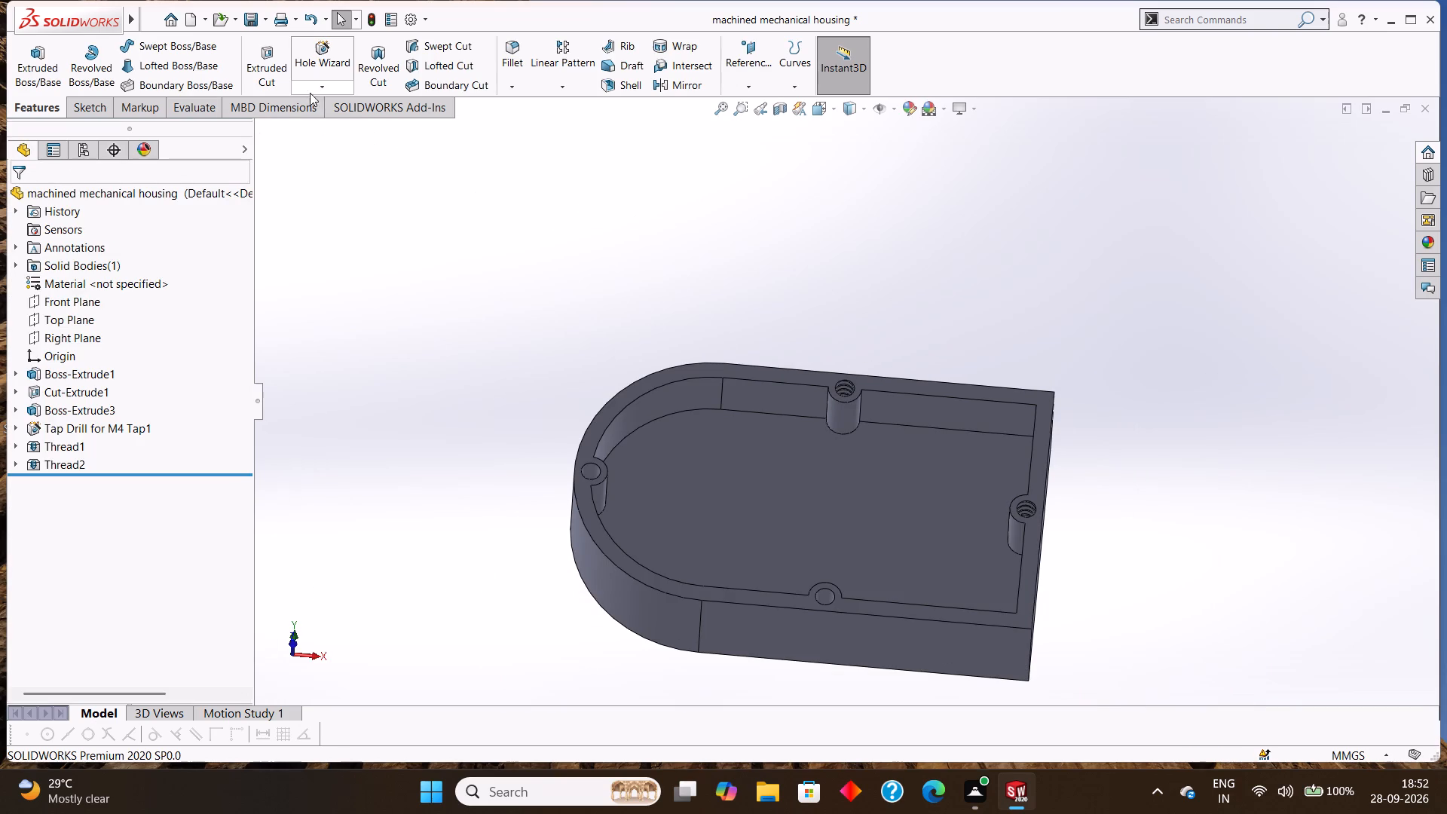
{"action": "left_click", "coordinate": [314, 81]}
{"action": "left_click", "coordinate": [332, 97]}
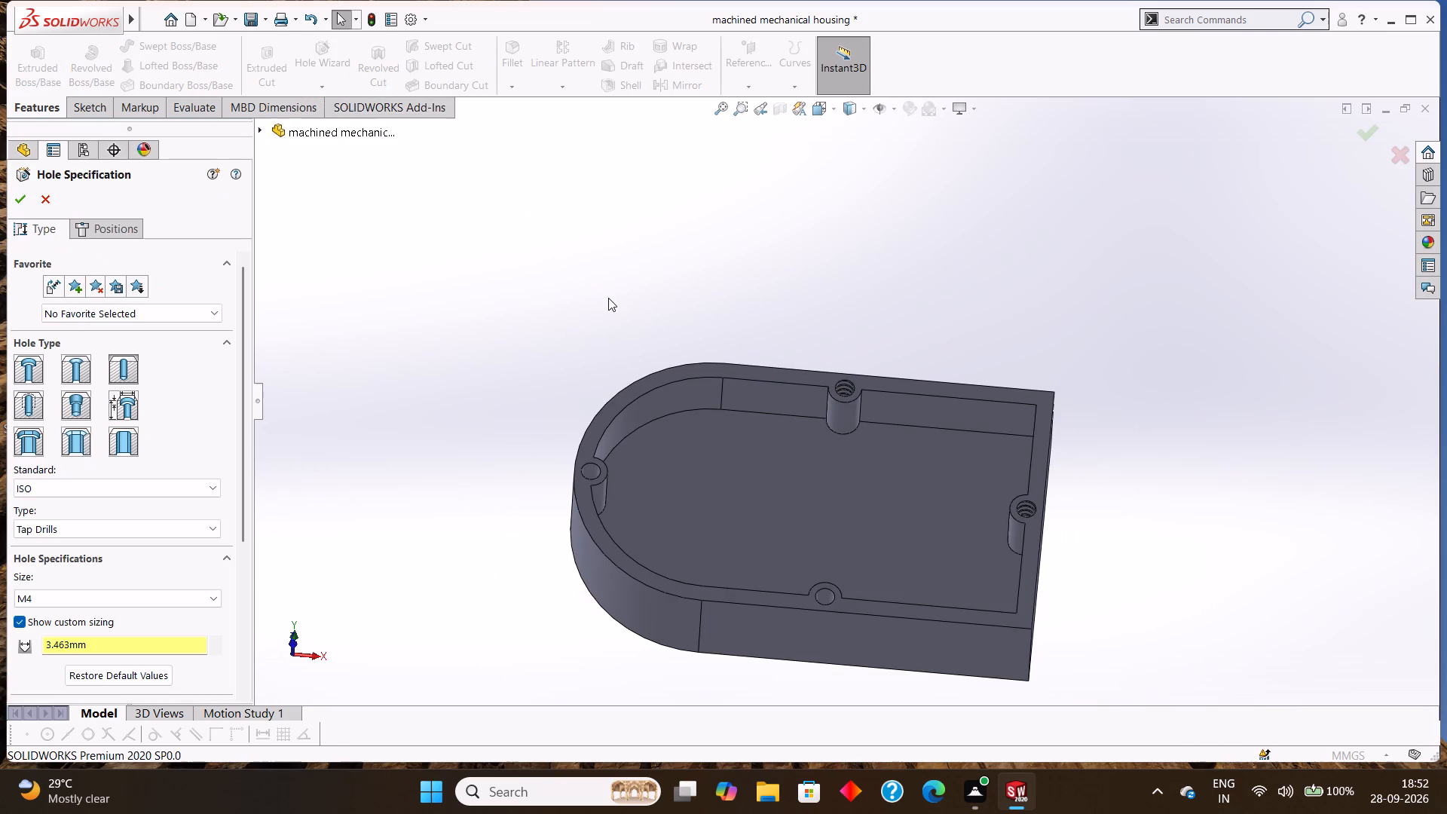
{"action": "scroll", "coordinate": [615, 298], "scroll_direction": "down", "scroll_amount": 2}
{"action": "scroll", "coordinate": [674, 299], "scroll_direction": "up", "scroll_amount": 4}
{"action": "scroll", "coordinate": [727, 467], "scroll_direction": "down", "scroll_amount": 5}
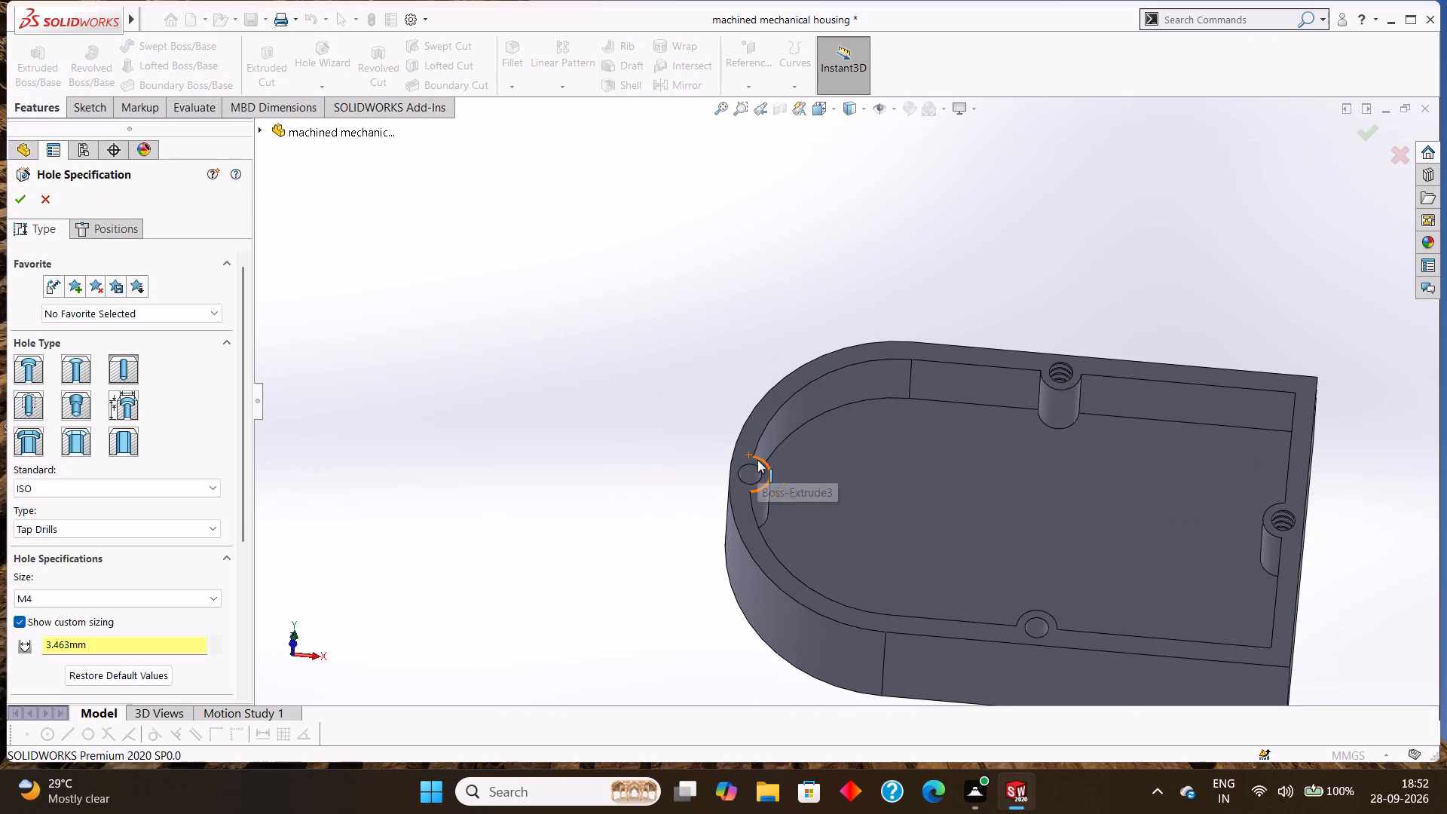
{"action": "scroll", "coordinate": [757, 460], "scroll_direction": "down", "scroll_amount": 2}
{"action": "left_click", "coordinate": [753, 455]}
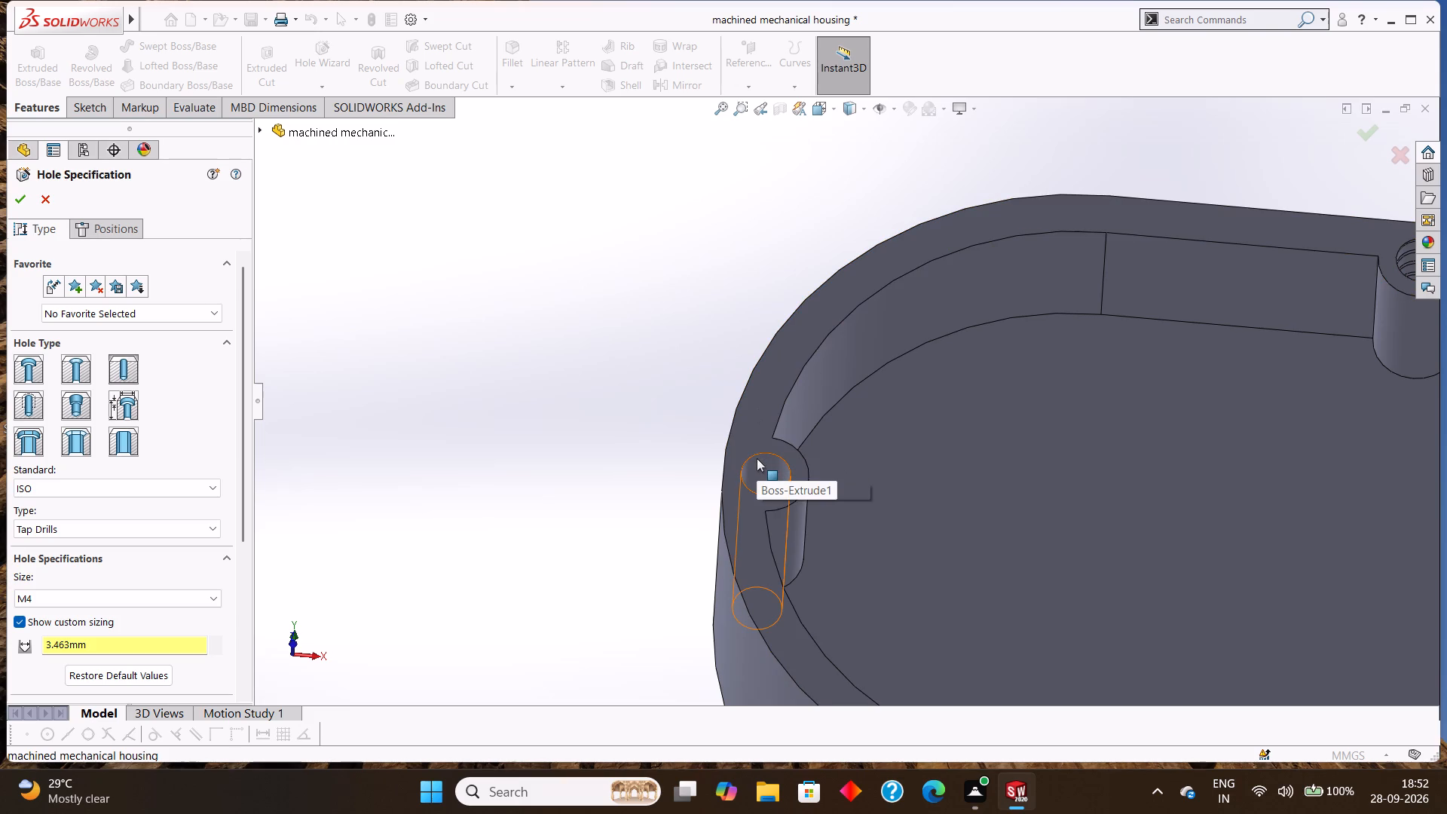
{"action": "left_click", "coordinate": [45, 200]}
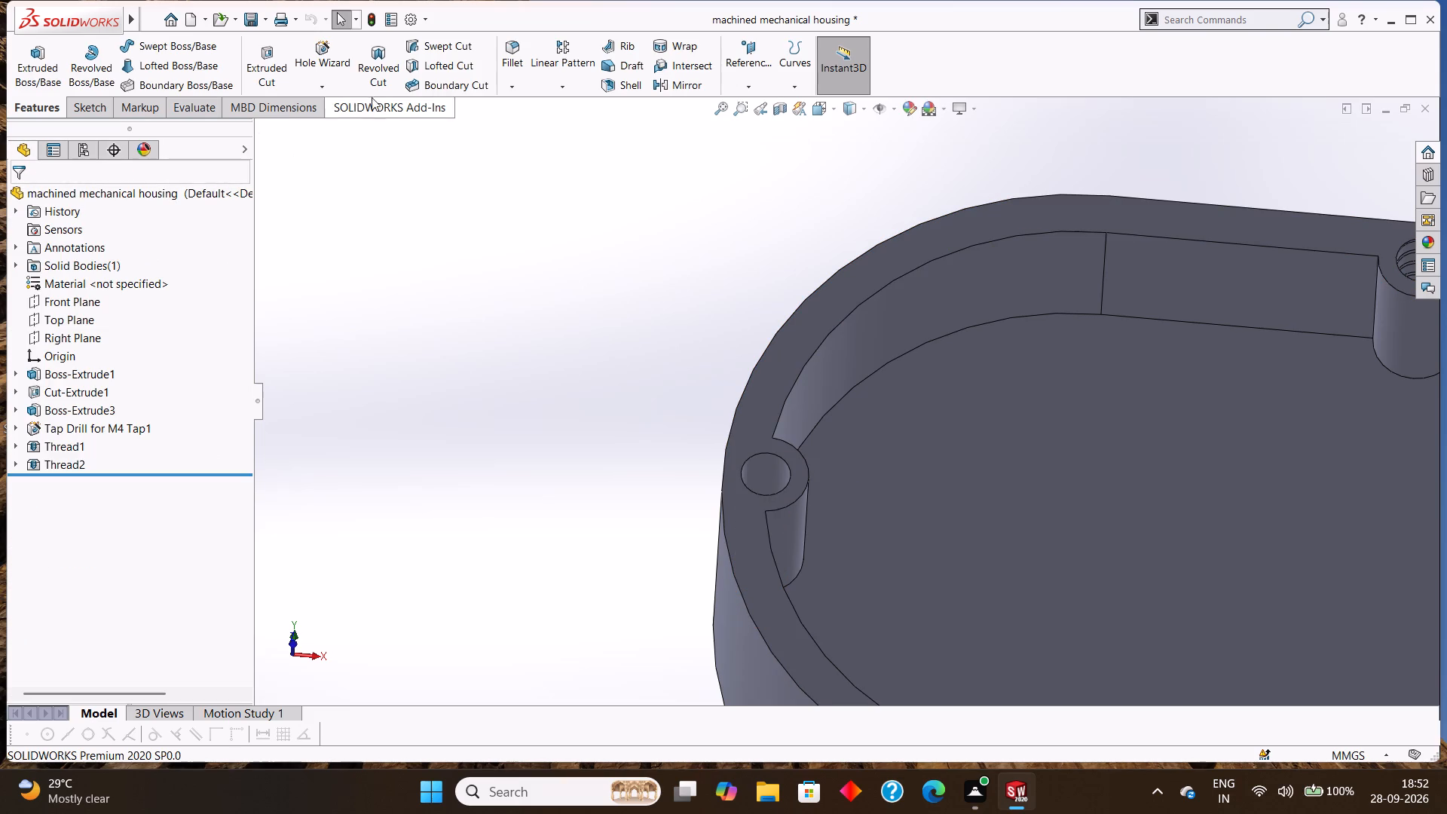
Cut a 10 mm blind Metric Tap thread, size M20x1.5, from the hole edge of the boss at the pocket's rounded end.
{"action": "left_click", "coordinate": [314, 89]}
{"action": "left_click", "coordinate": [331, 144]}
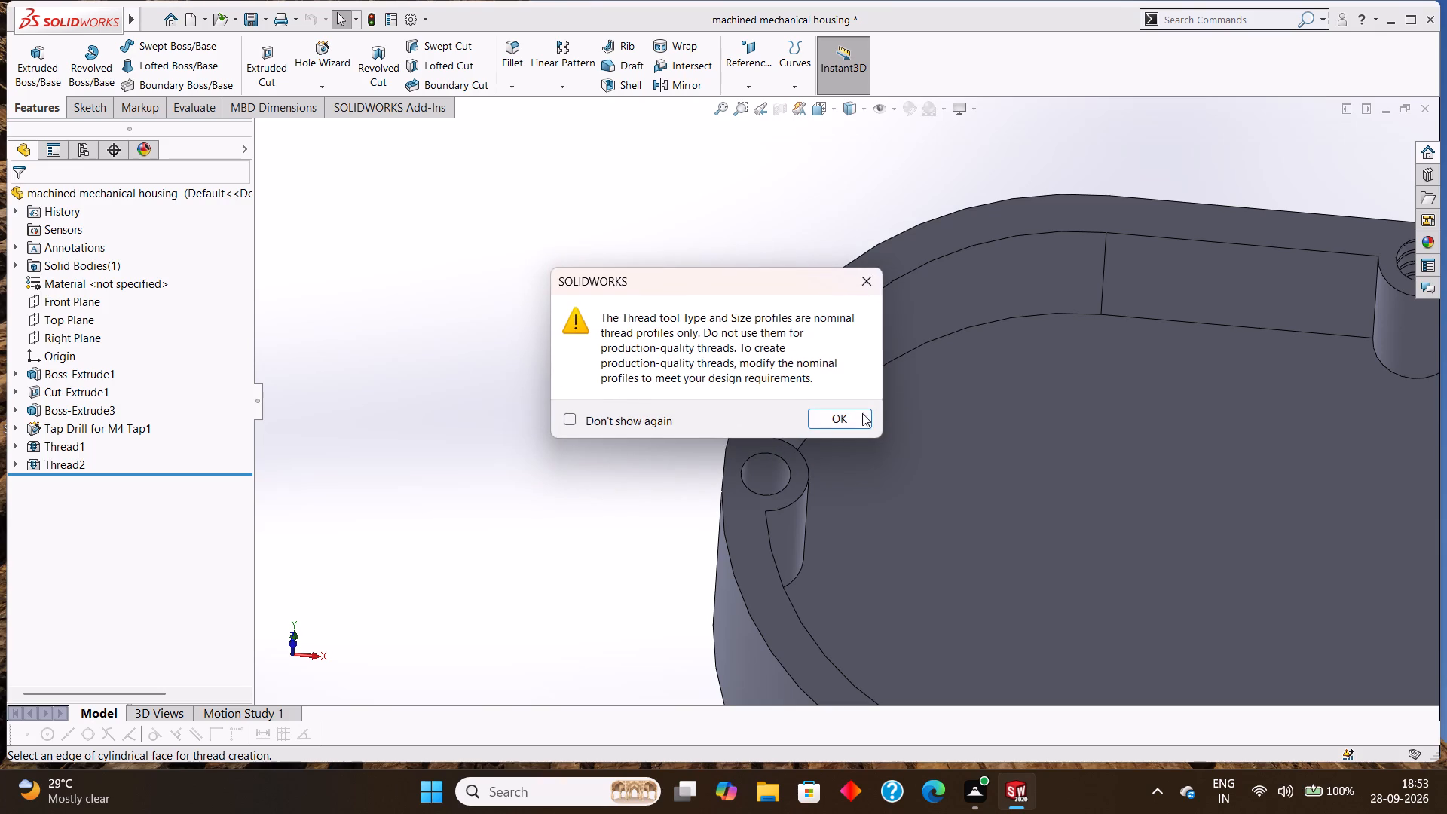
{"action": "left_click", "coordinate": [852, 416]}
{"action": "left_click", "coordinate": [763, 454]}
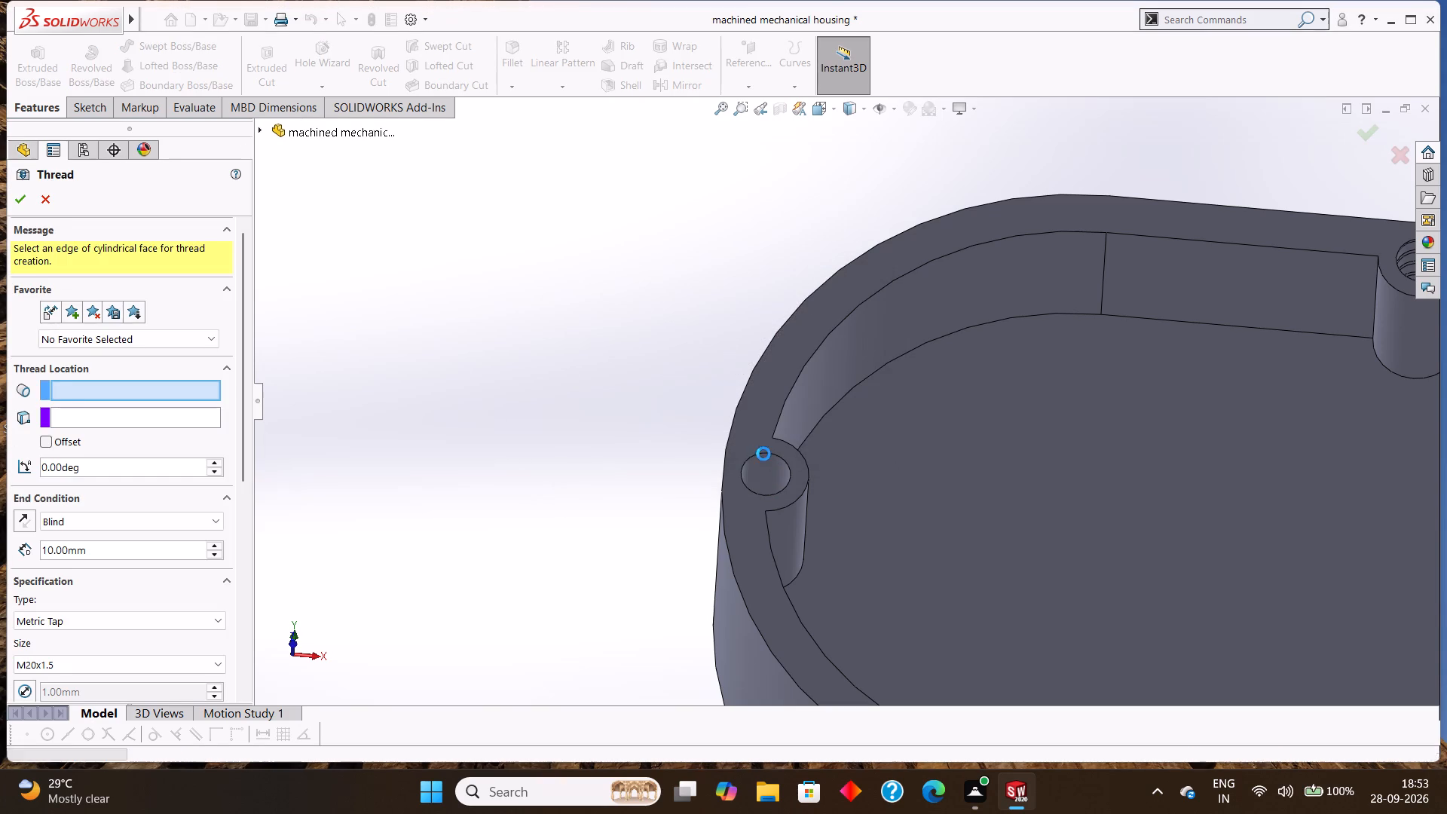
{"action": "left_click", "coordinate": [22, 204]}
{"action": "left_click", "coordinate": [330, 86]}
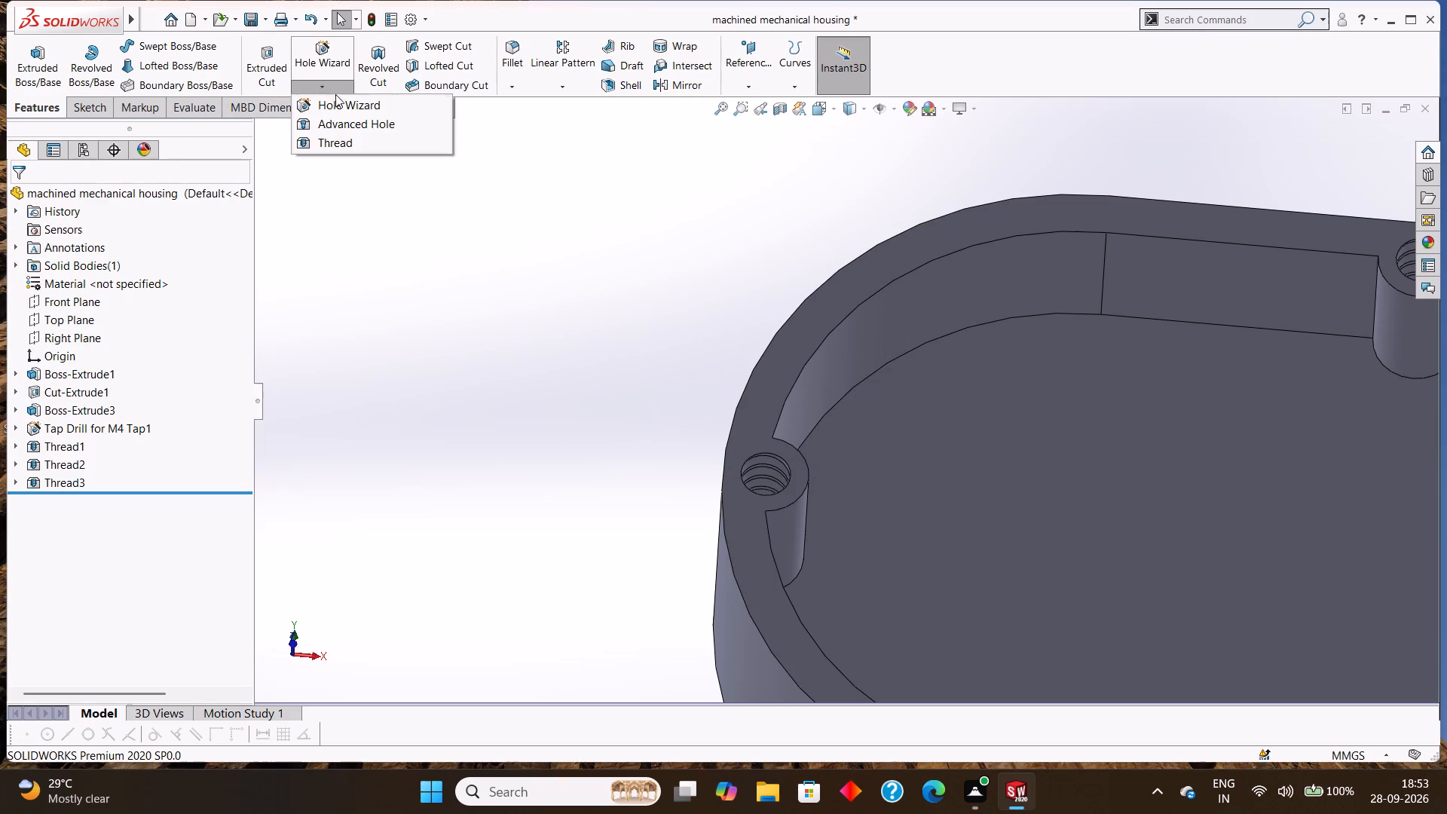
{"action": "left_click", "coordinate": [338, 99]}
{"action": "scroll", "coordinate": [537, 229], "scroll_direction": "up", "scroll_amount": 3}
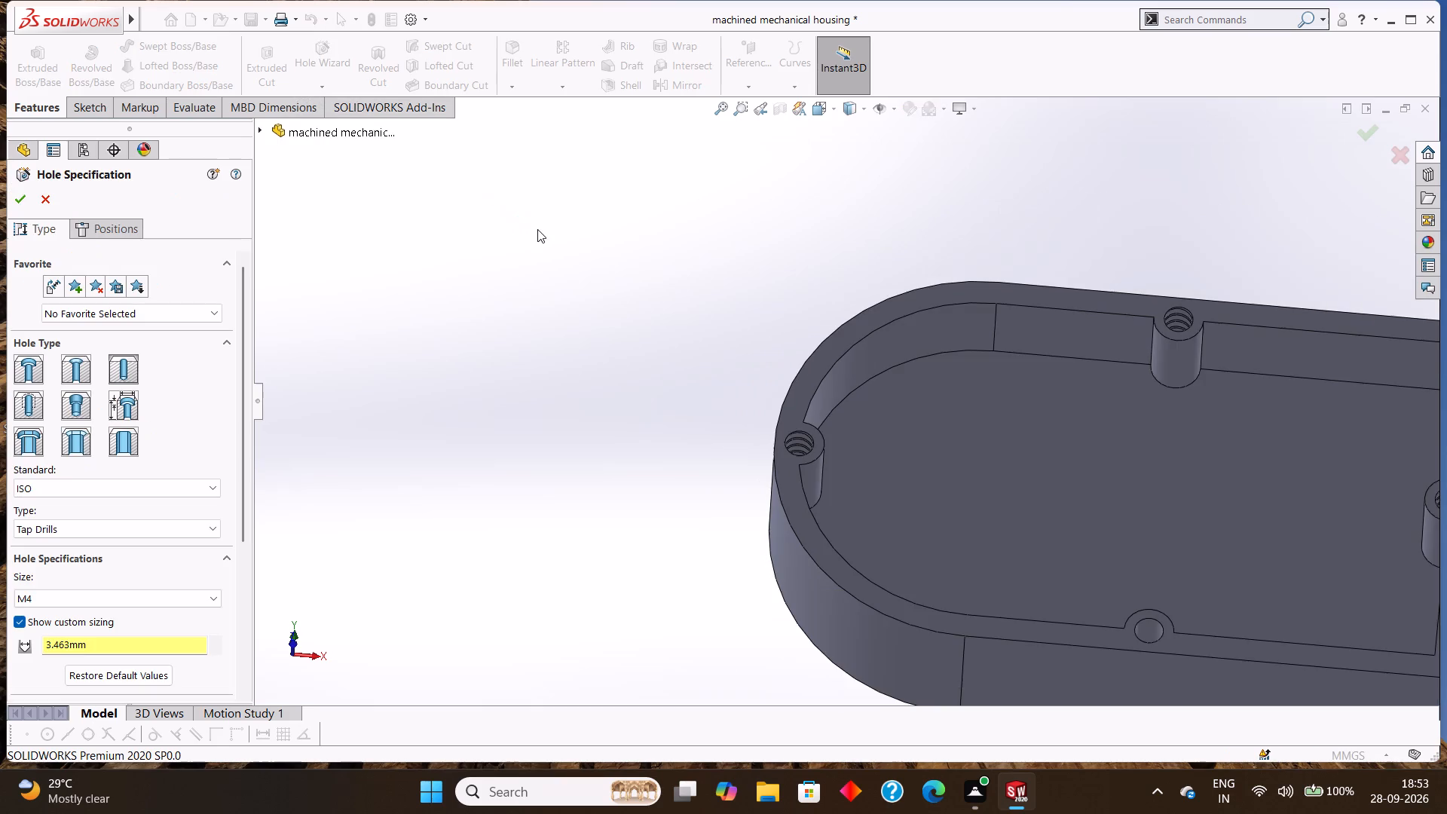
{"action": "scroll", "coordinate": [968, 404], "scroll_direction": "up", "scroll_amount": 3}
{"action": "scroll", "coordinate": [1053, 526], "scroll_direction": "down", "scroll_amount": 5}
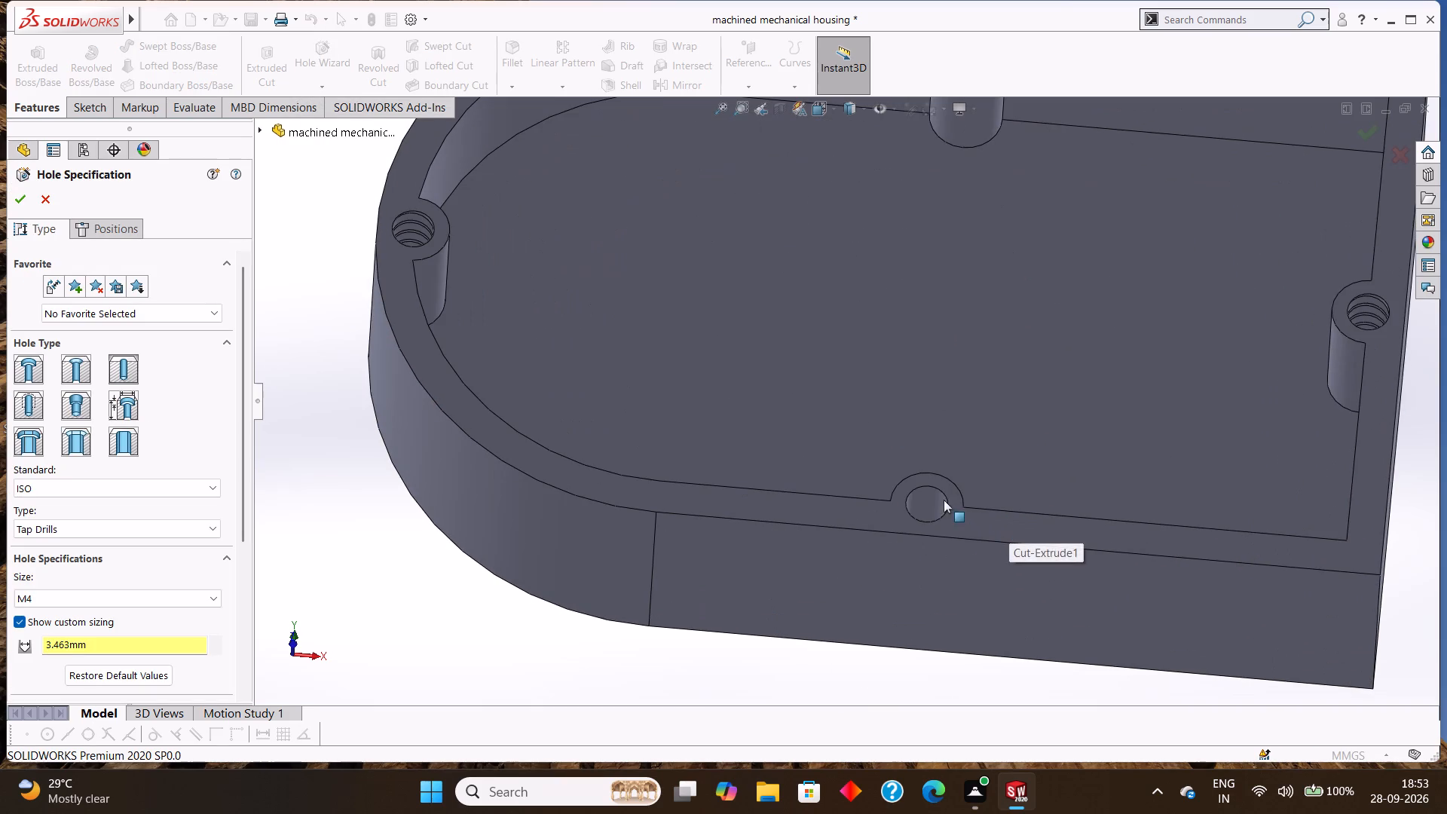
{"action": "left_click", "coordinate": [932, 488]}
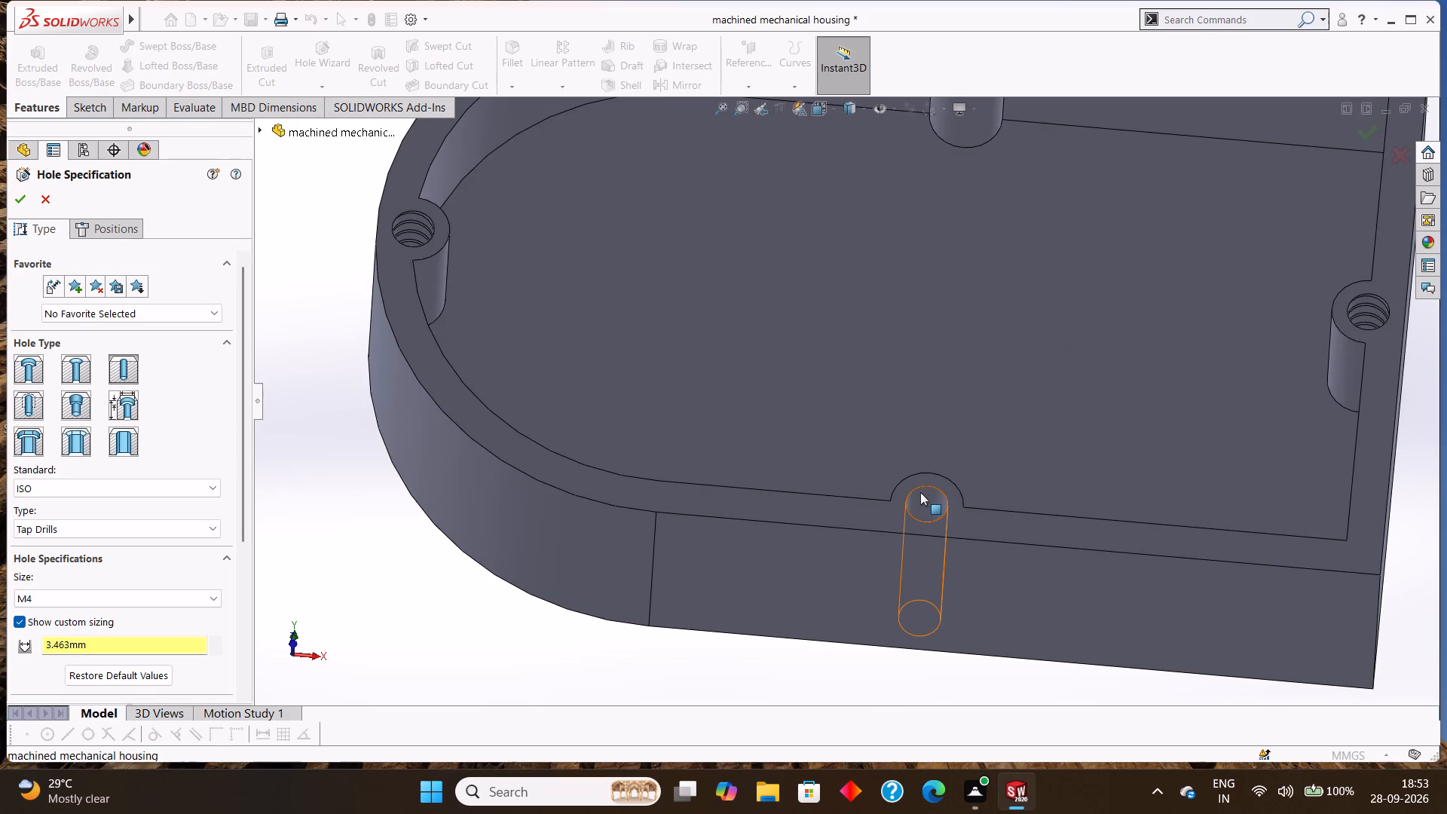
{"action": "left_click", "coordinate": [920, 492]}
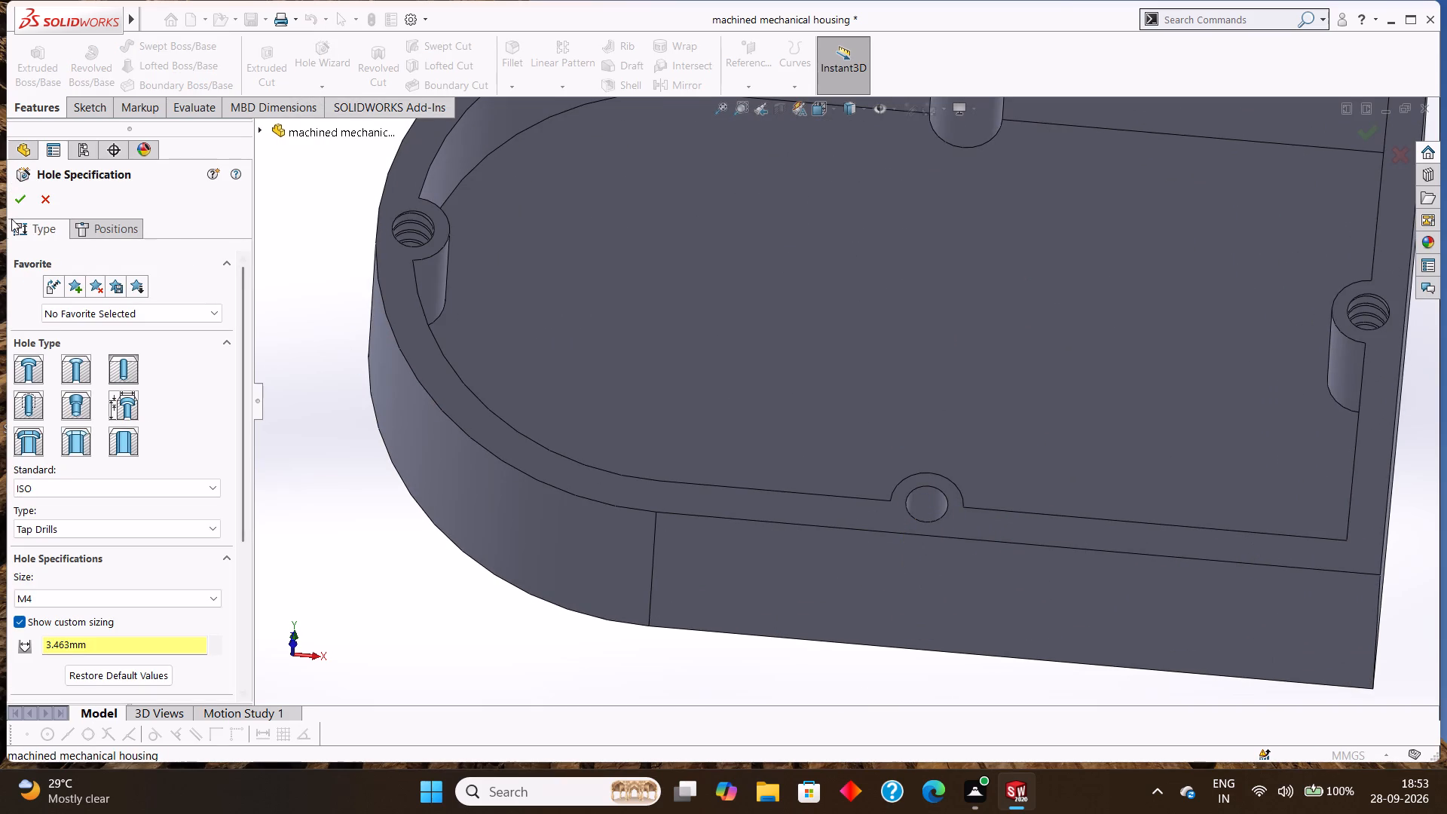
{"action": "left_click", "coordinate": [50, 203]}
Cut a 10 mm blind Metric Tap thread, size M20x1.5, from the hole edge of the boss at the pocket's lower long edge.
{"action": "left_click", "coordinate": [316, 81]}
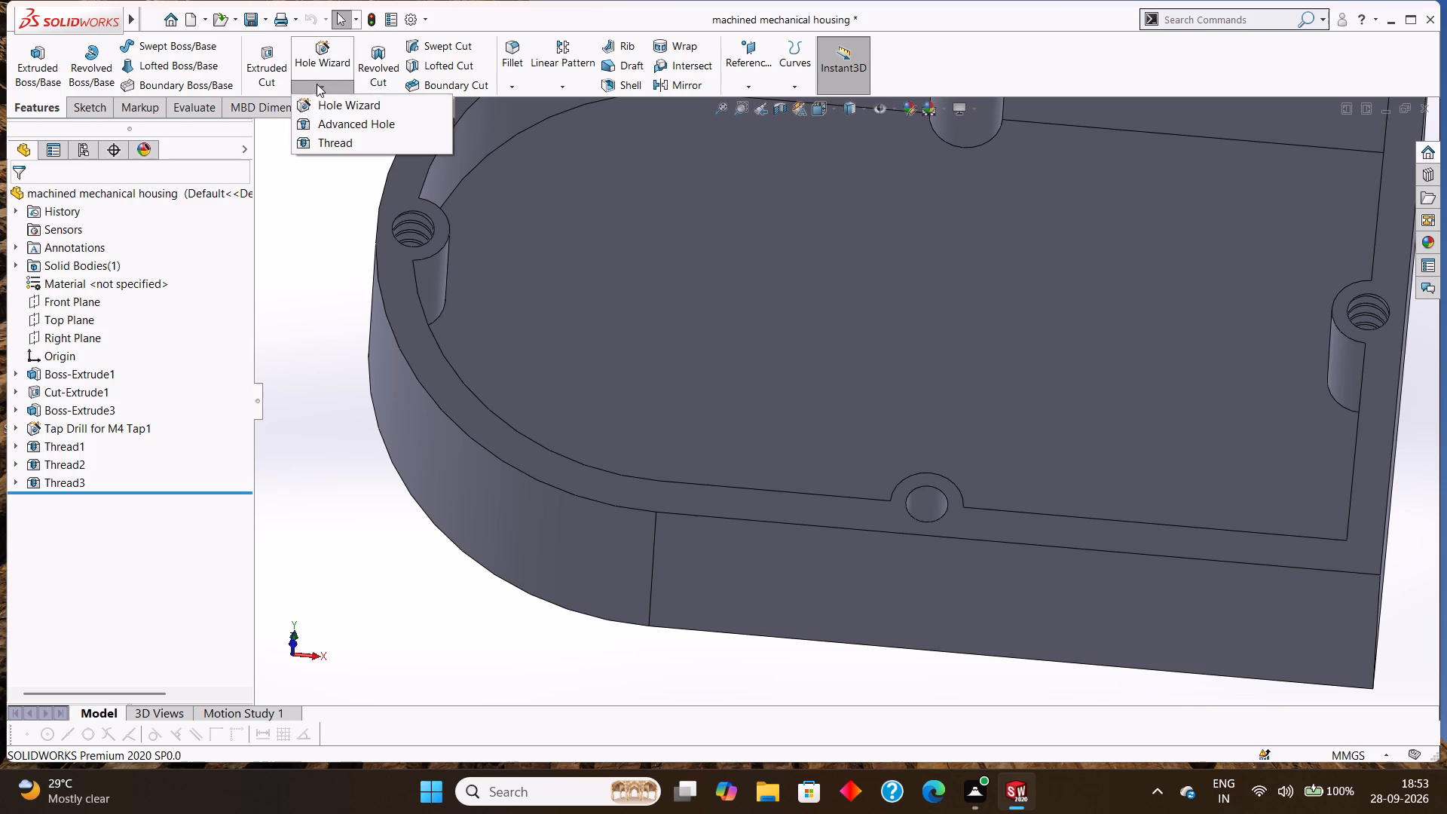
{"action": "left_click", "coordinate": [329, 138]}
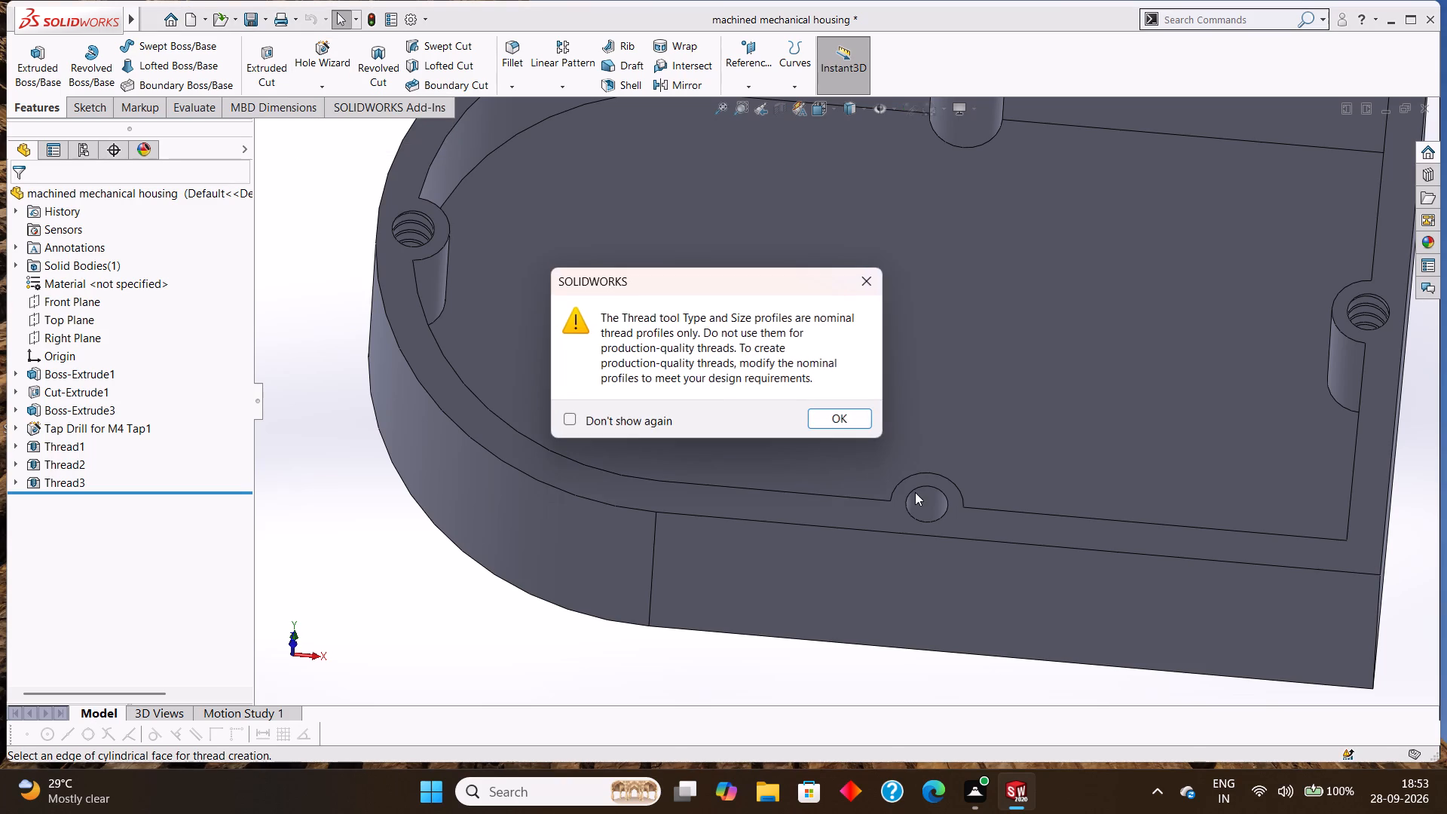
{"action": "left_click", "coordinate": [840, 413]}
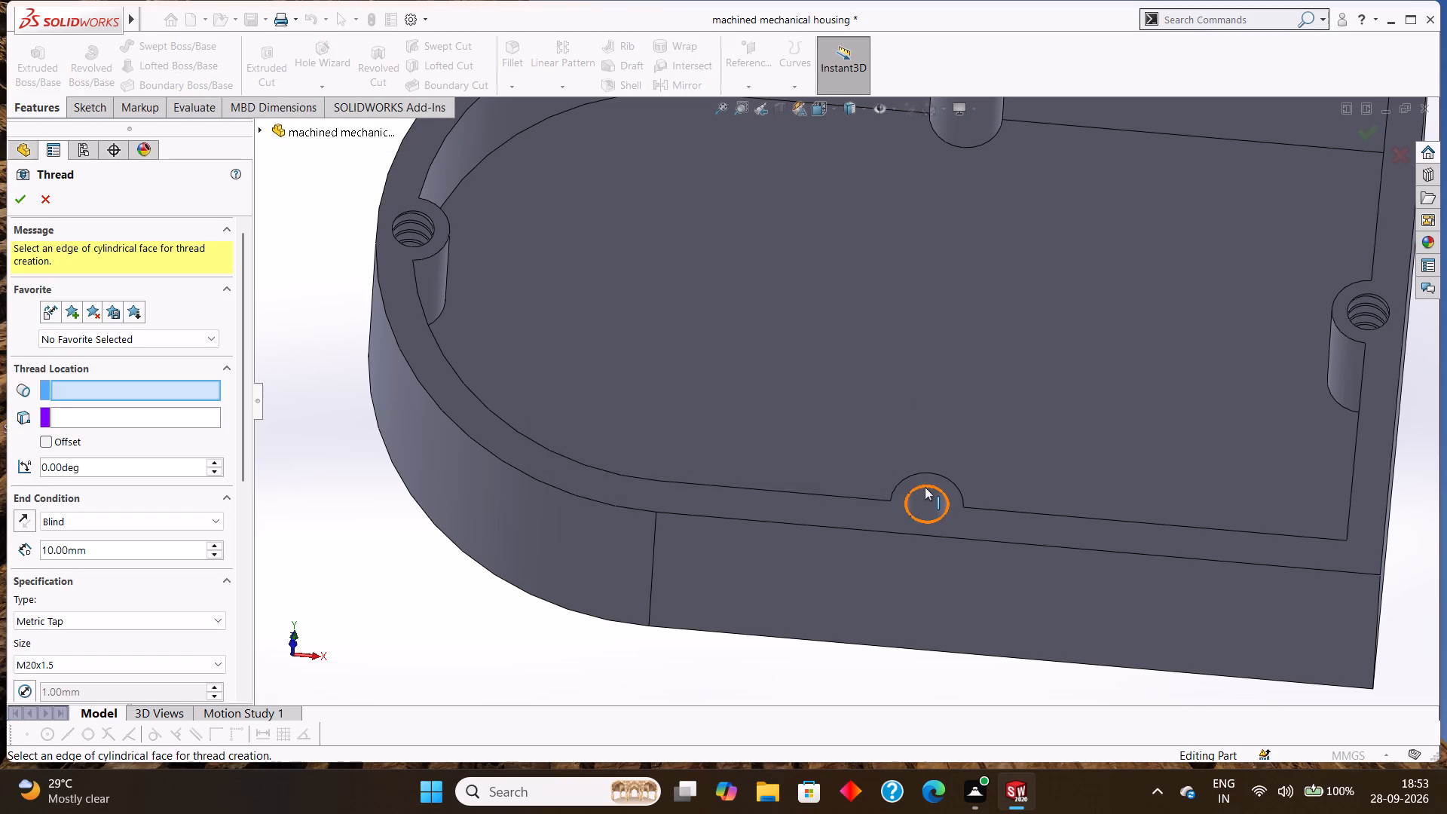
{"action": "left_click", "coordinate": [925, 488]}
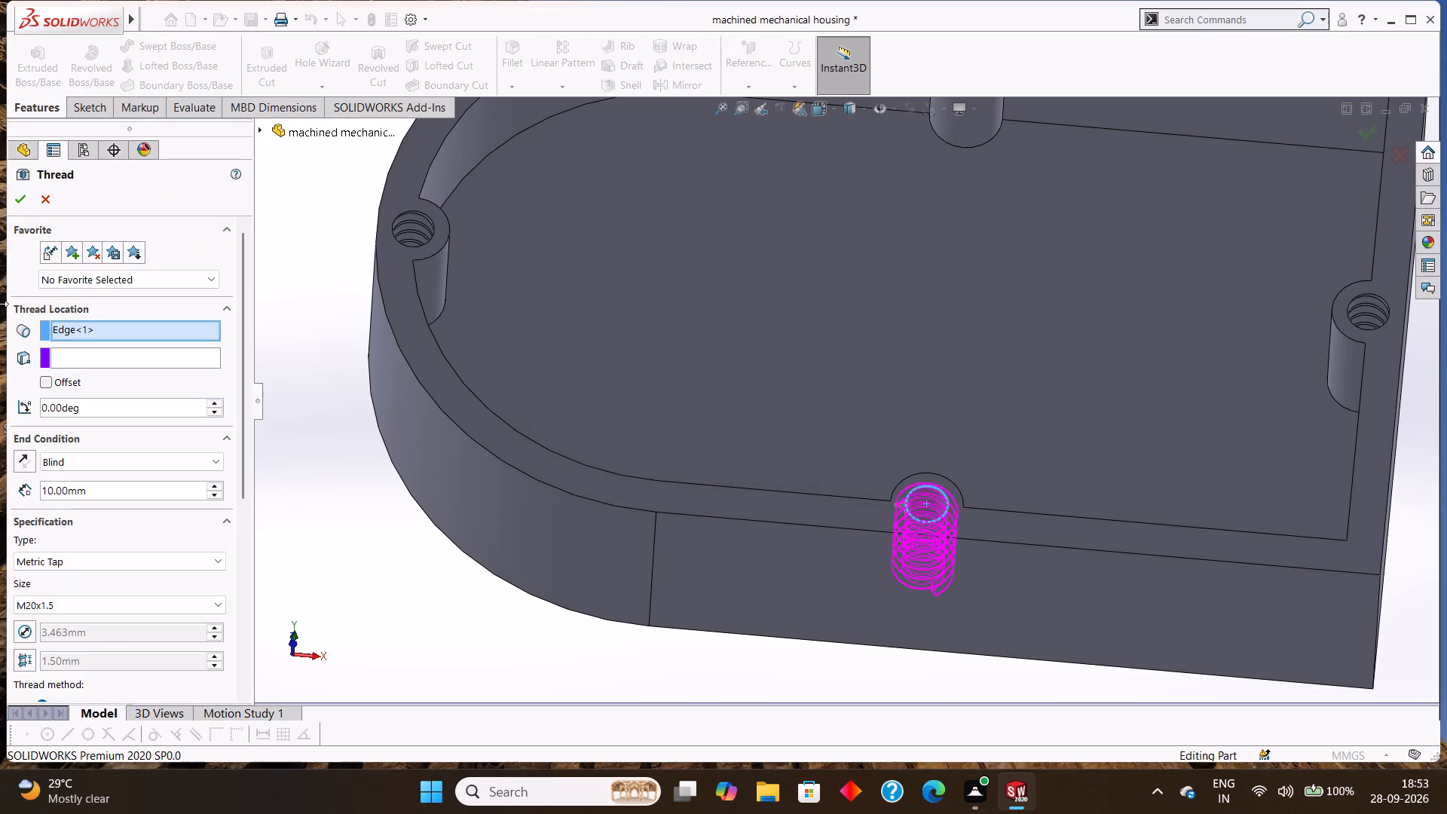
{"action": "left_click", "coordinate": [20, 200]}
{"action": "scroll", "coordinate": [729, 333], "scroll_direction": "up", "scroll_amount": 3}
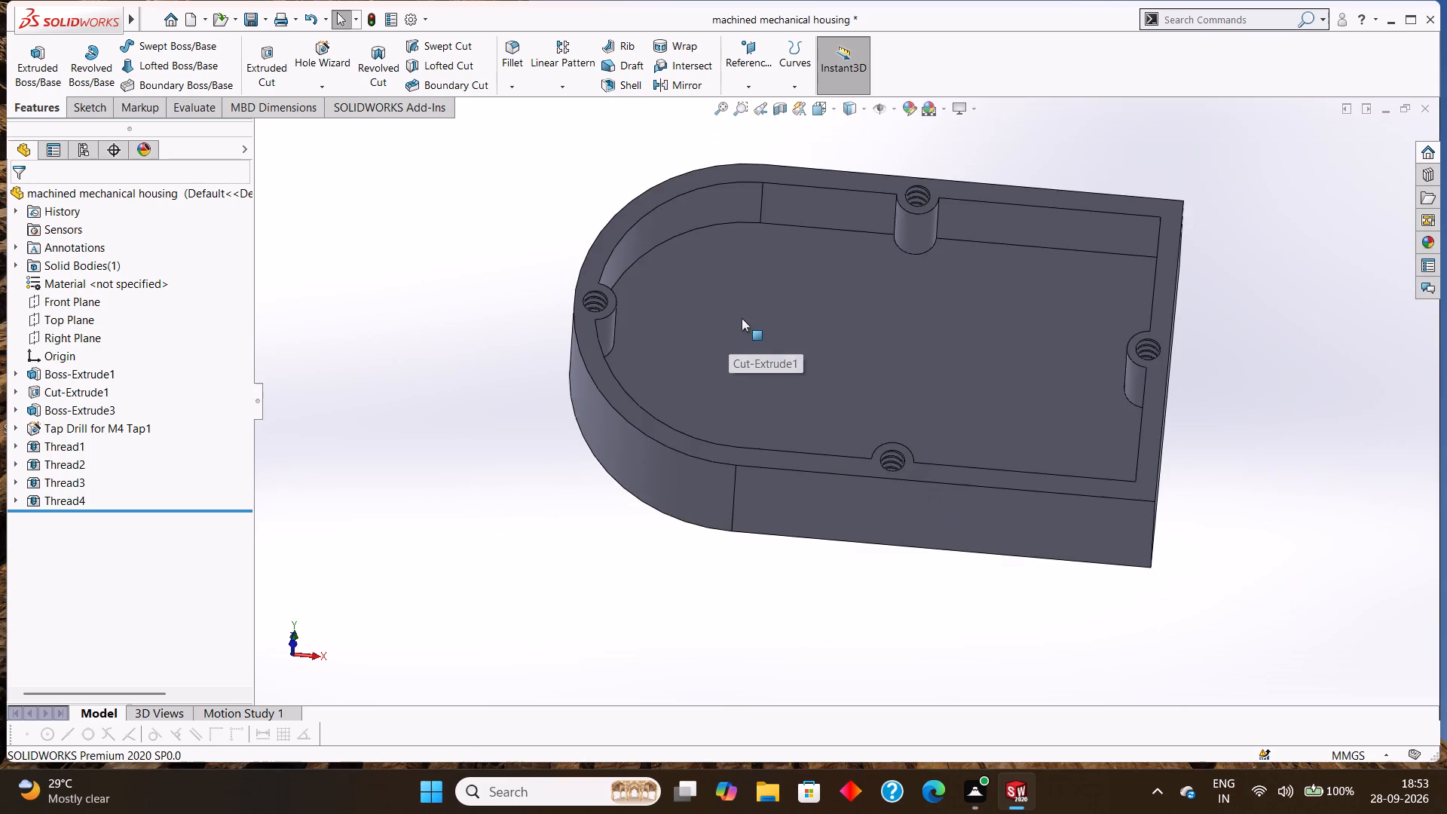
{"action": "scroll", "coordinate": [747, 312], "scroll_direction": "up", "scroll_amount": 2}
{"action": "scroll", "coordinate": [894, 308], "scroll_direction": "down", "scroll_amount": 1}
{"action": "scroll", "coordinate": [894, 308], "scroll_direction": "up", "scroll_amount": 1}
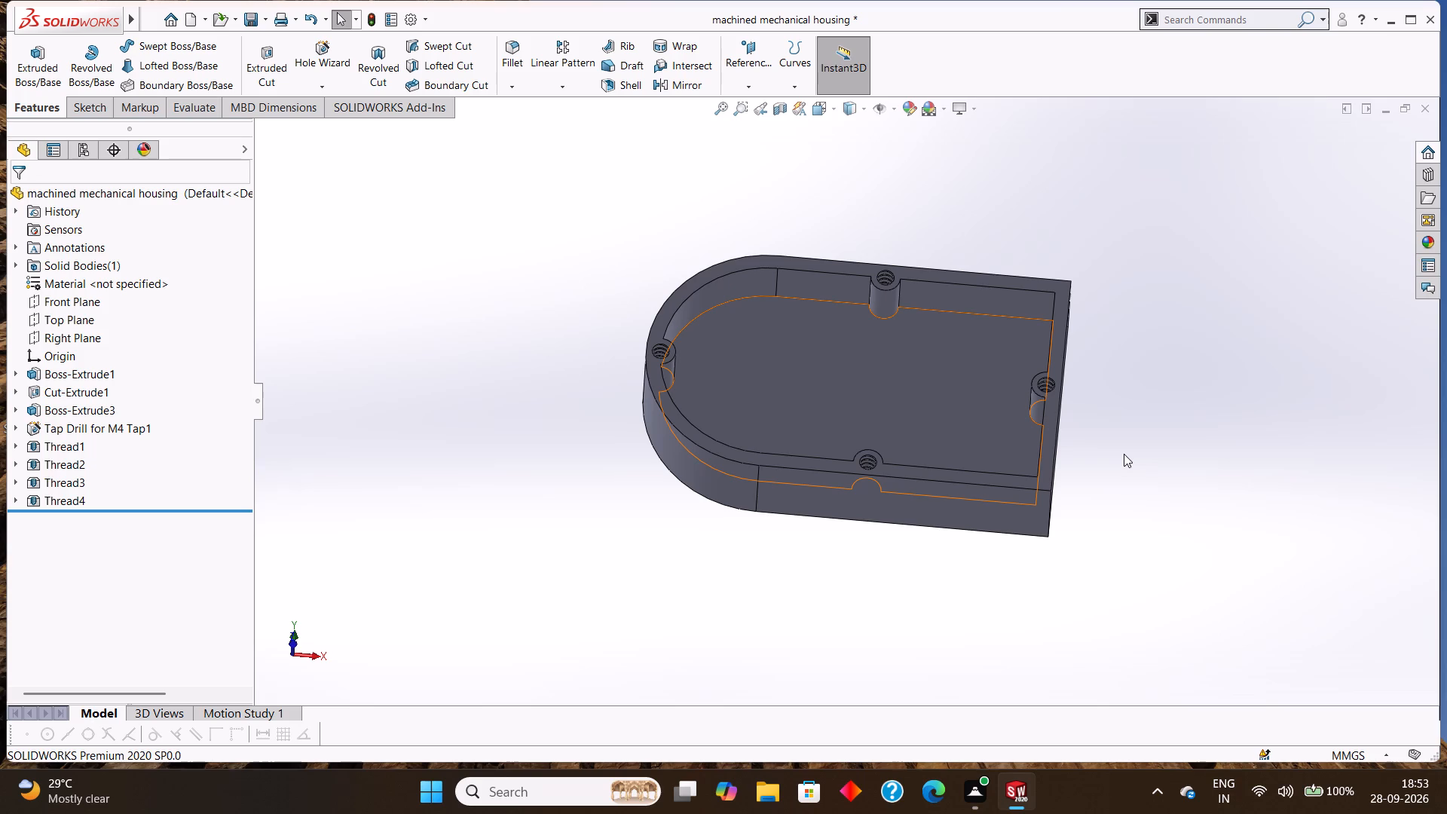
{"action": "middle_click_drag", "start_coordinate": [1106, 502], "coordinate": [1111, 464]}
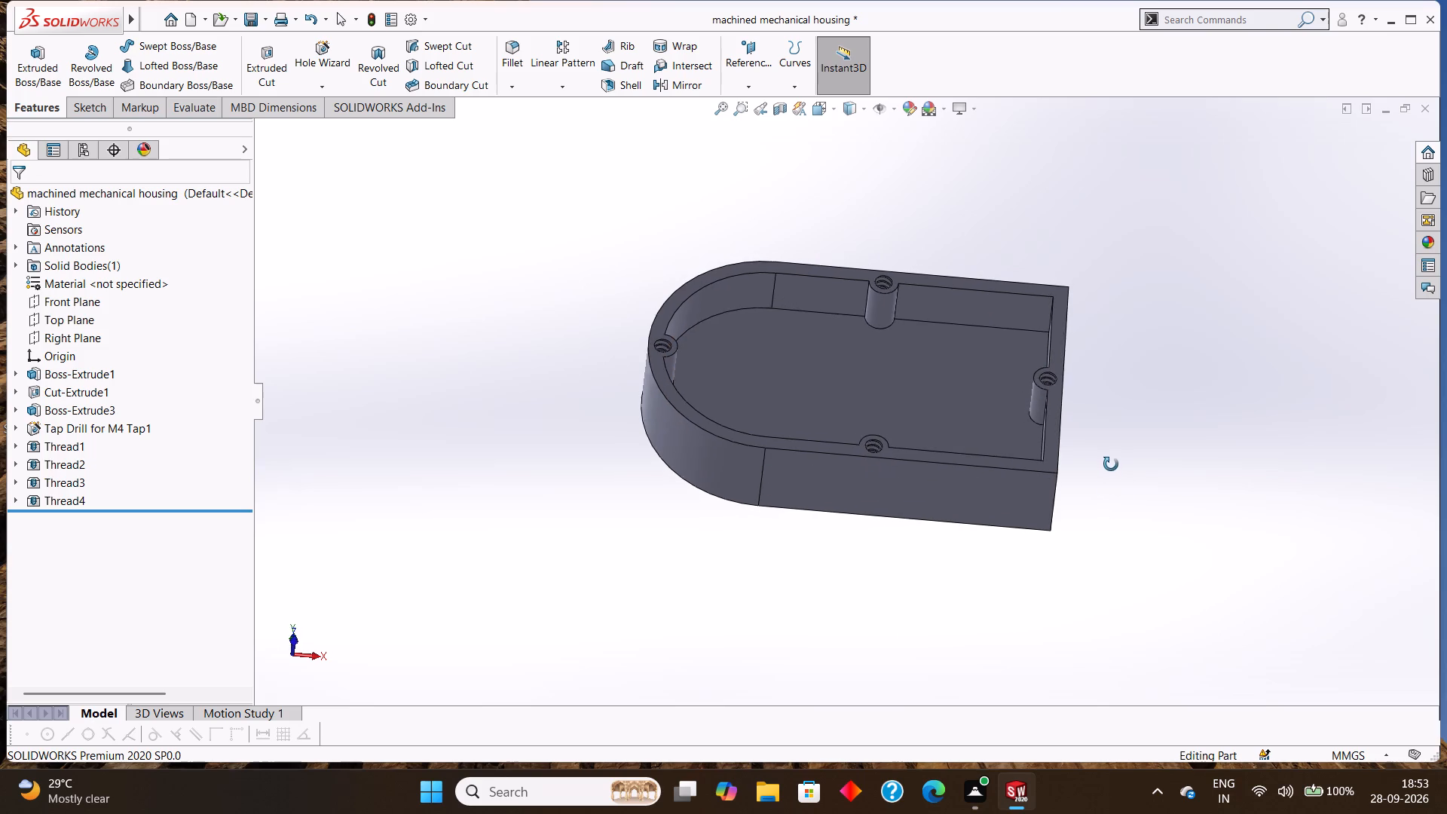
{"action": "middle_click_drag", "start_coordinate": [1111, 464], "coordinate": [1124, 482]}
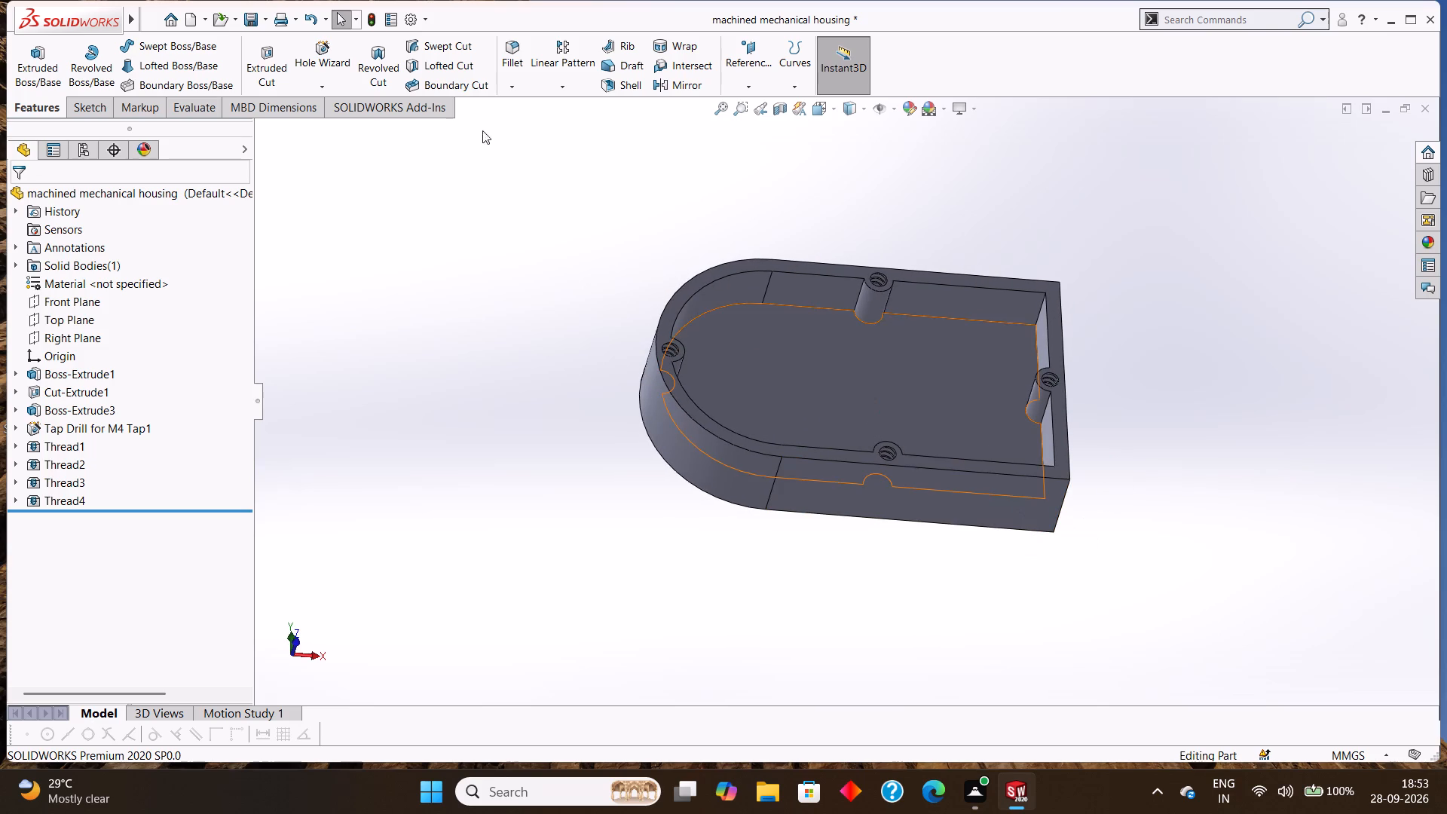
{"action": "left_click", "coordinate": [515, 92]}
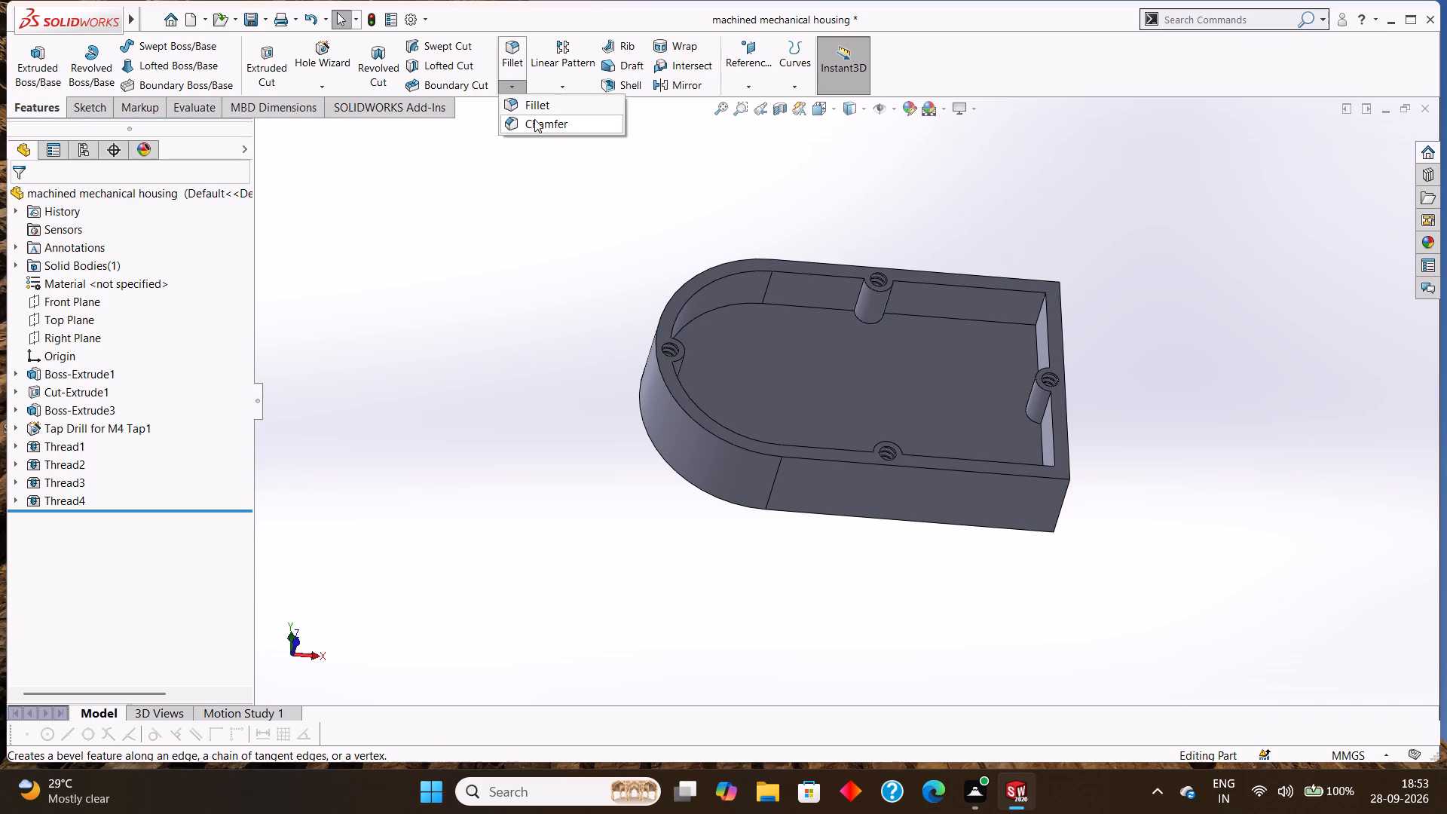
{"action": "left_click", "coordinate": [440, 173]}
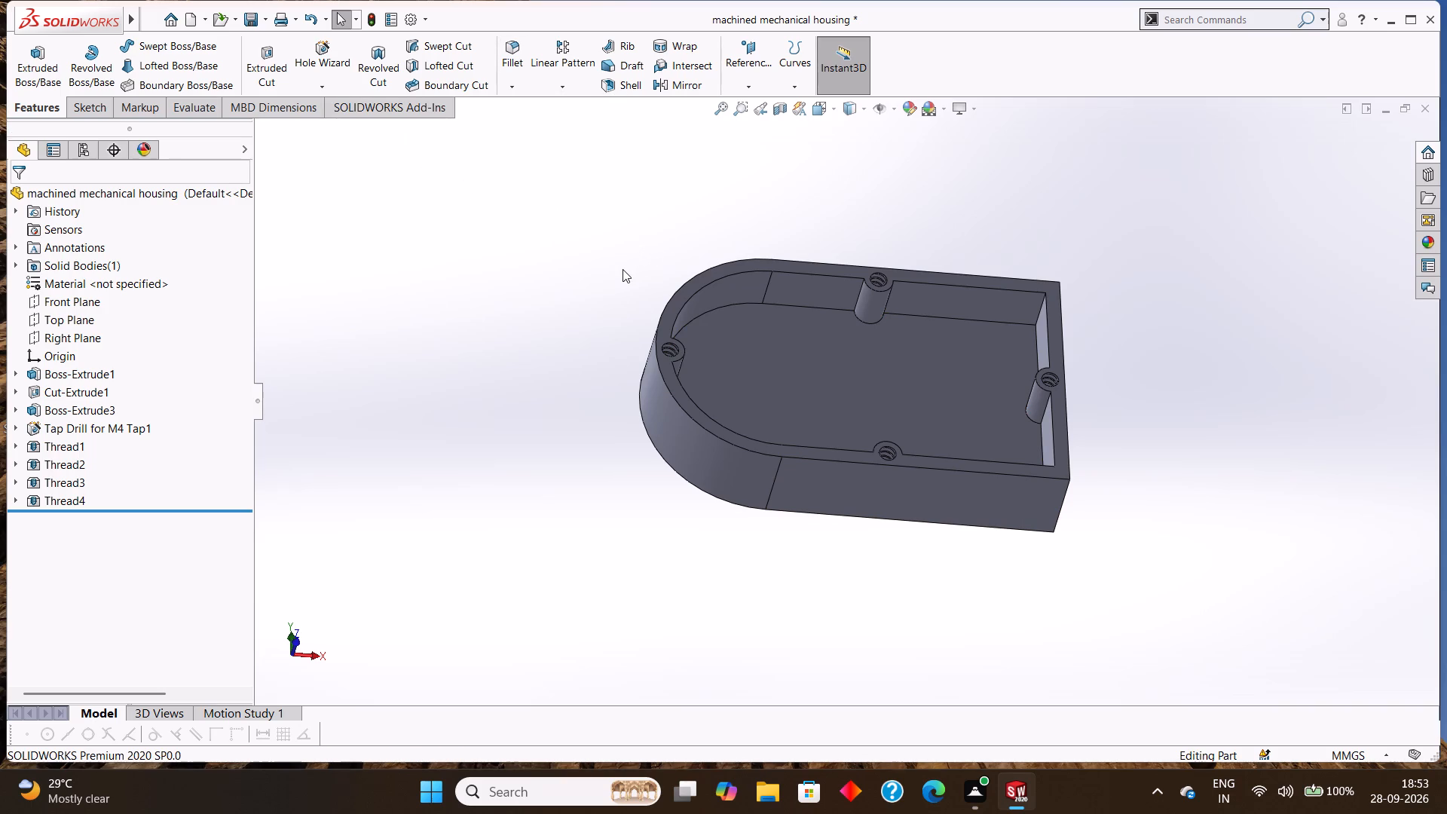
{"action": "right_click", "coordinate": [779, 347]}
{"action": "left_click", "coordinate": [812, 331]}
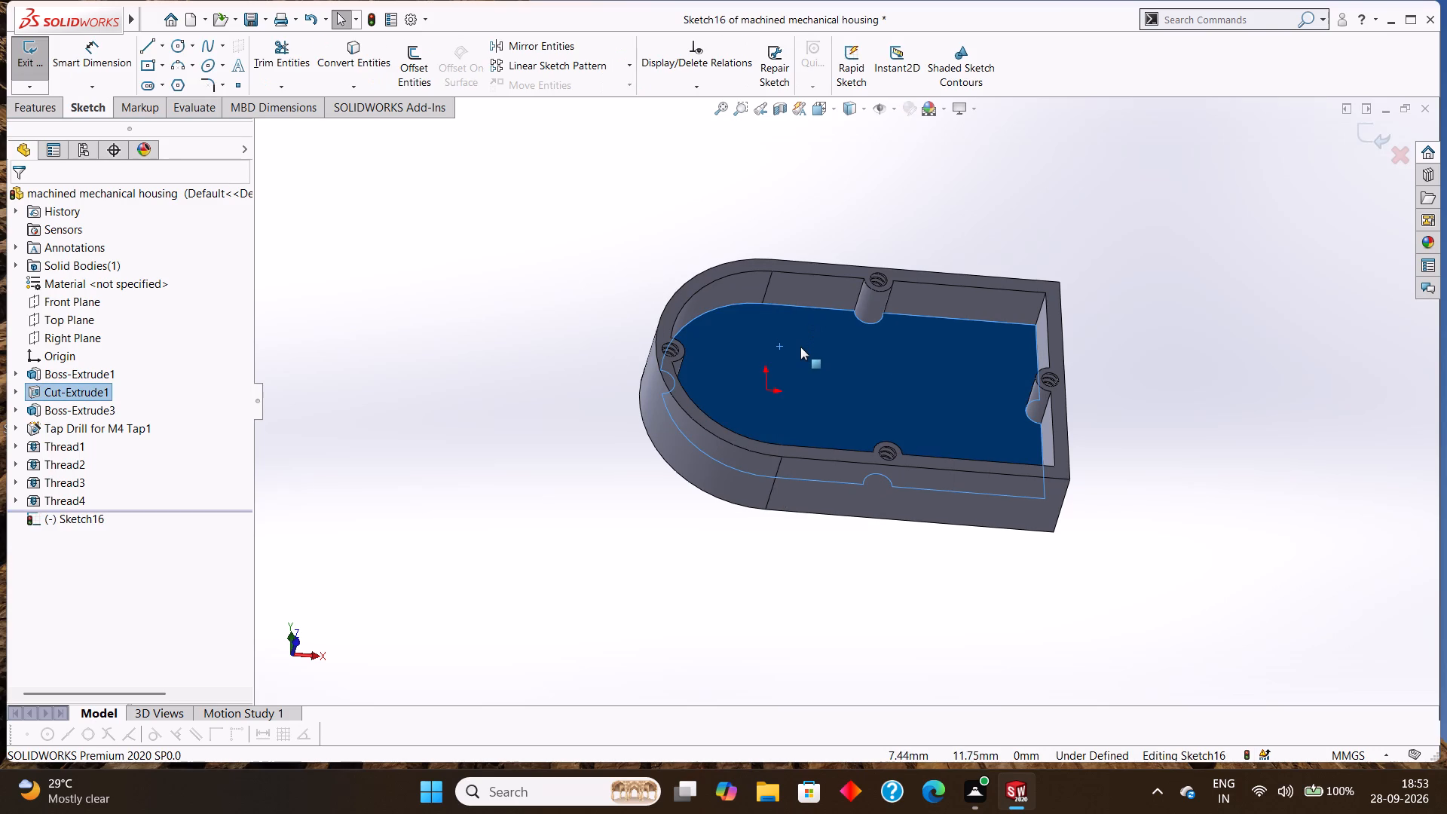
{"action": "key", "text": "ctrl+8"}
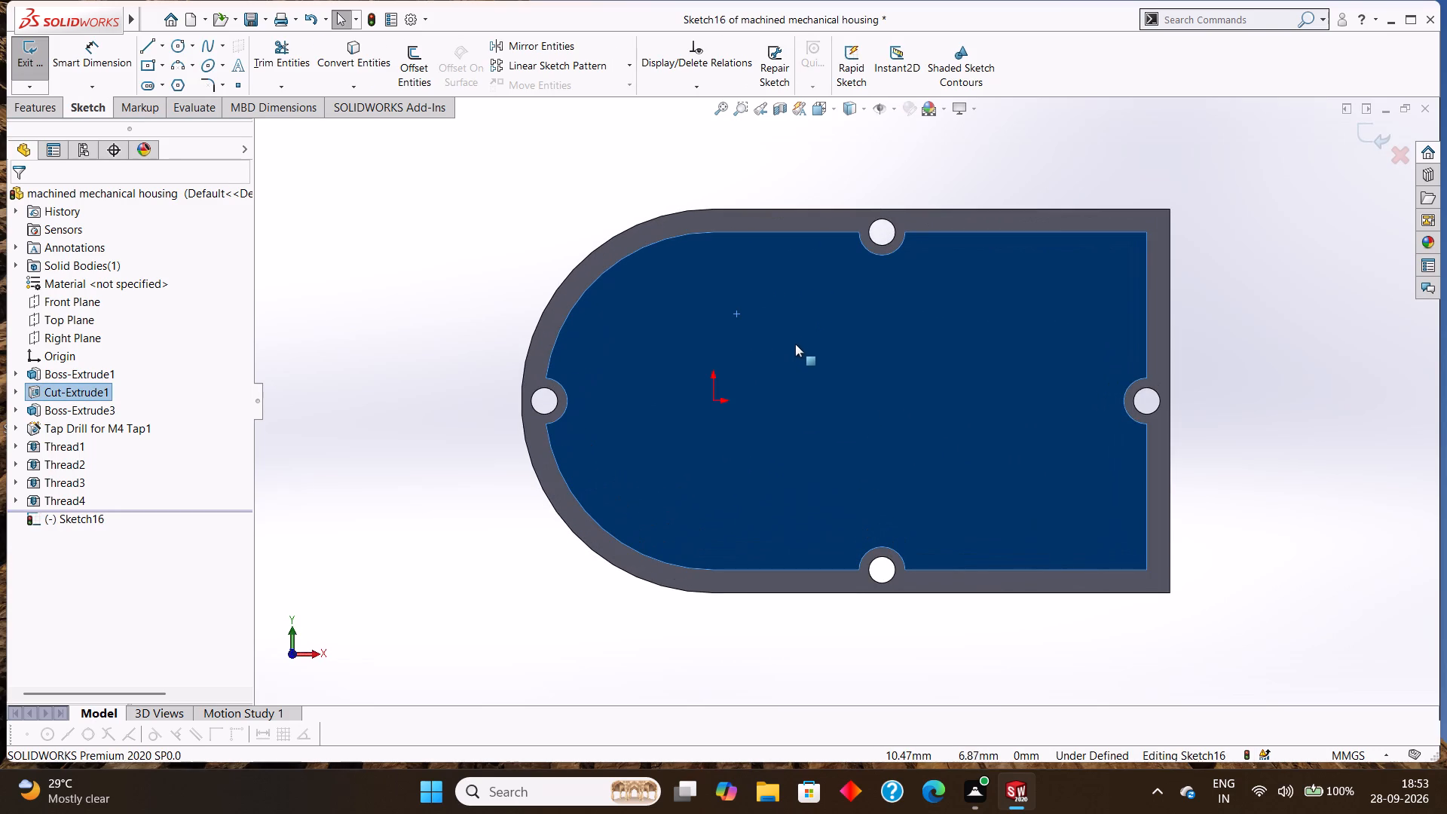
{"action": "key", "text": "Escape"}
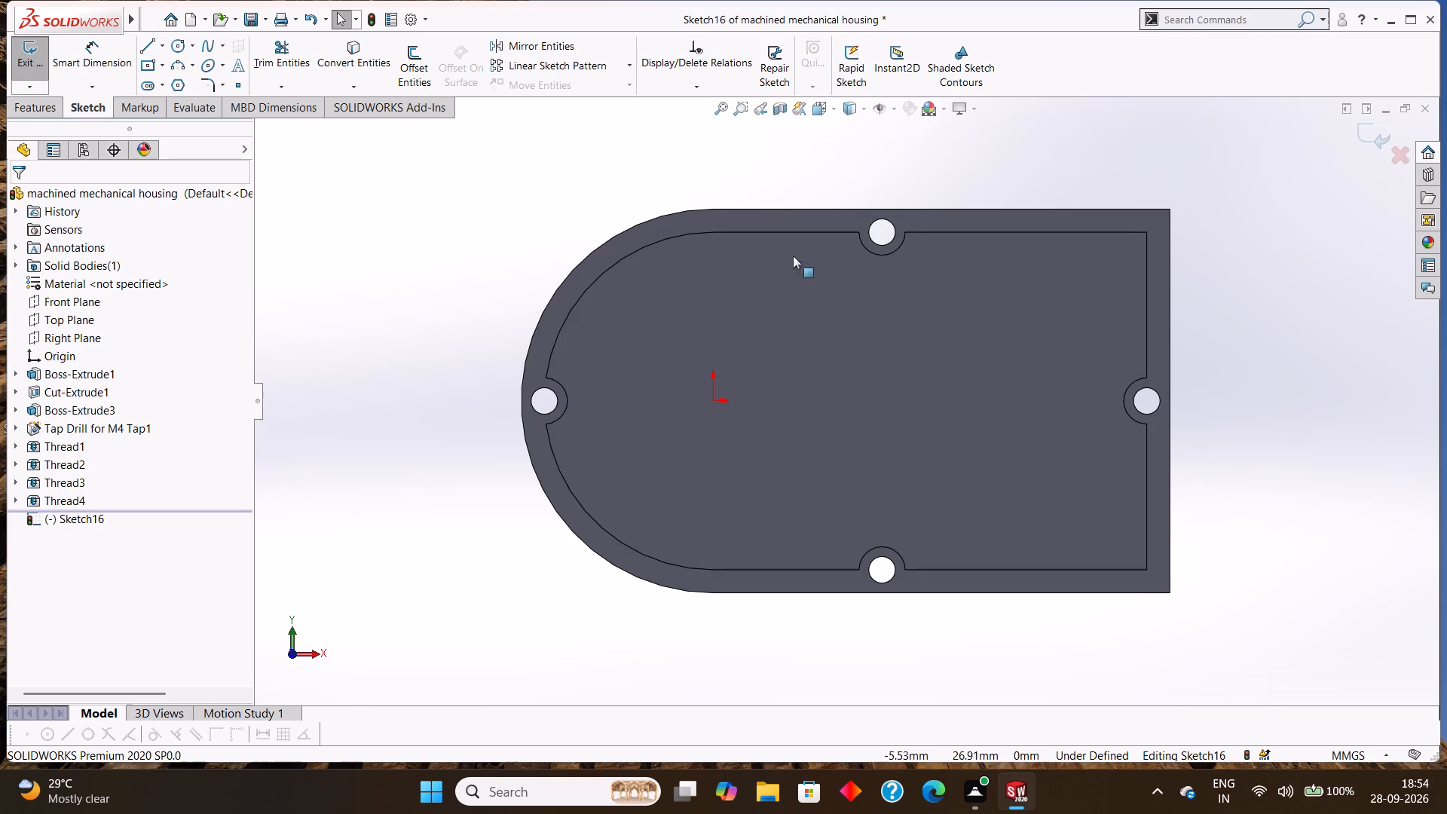
Rebuild and save the part, discarding the empty sketch on the pocket floor.
{"action": "key", "text": "ctrl+s"}
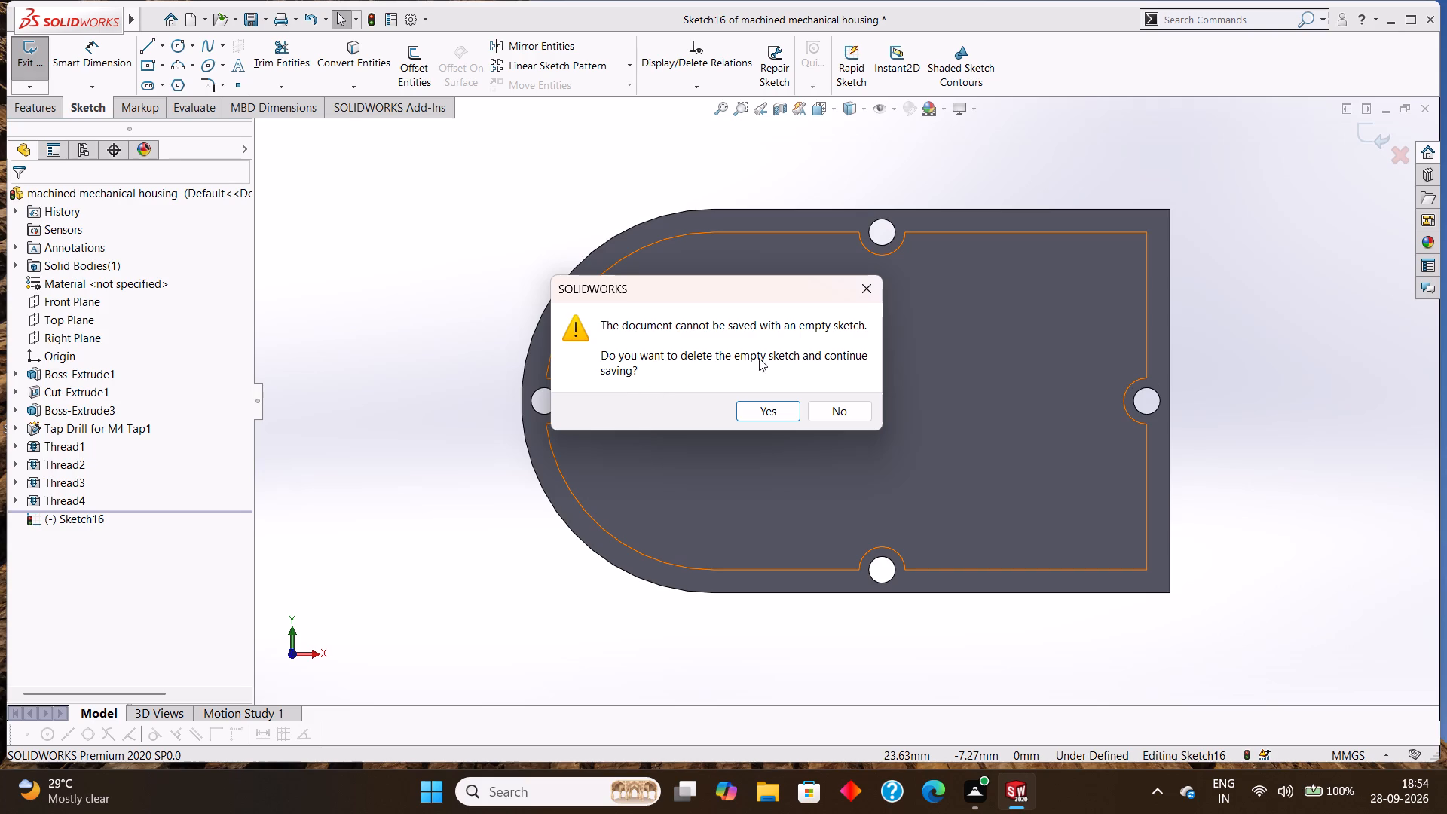
{"action": "left_click", "coordinate": [857, 292]}
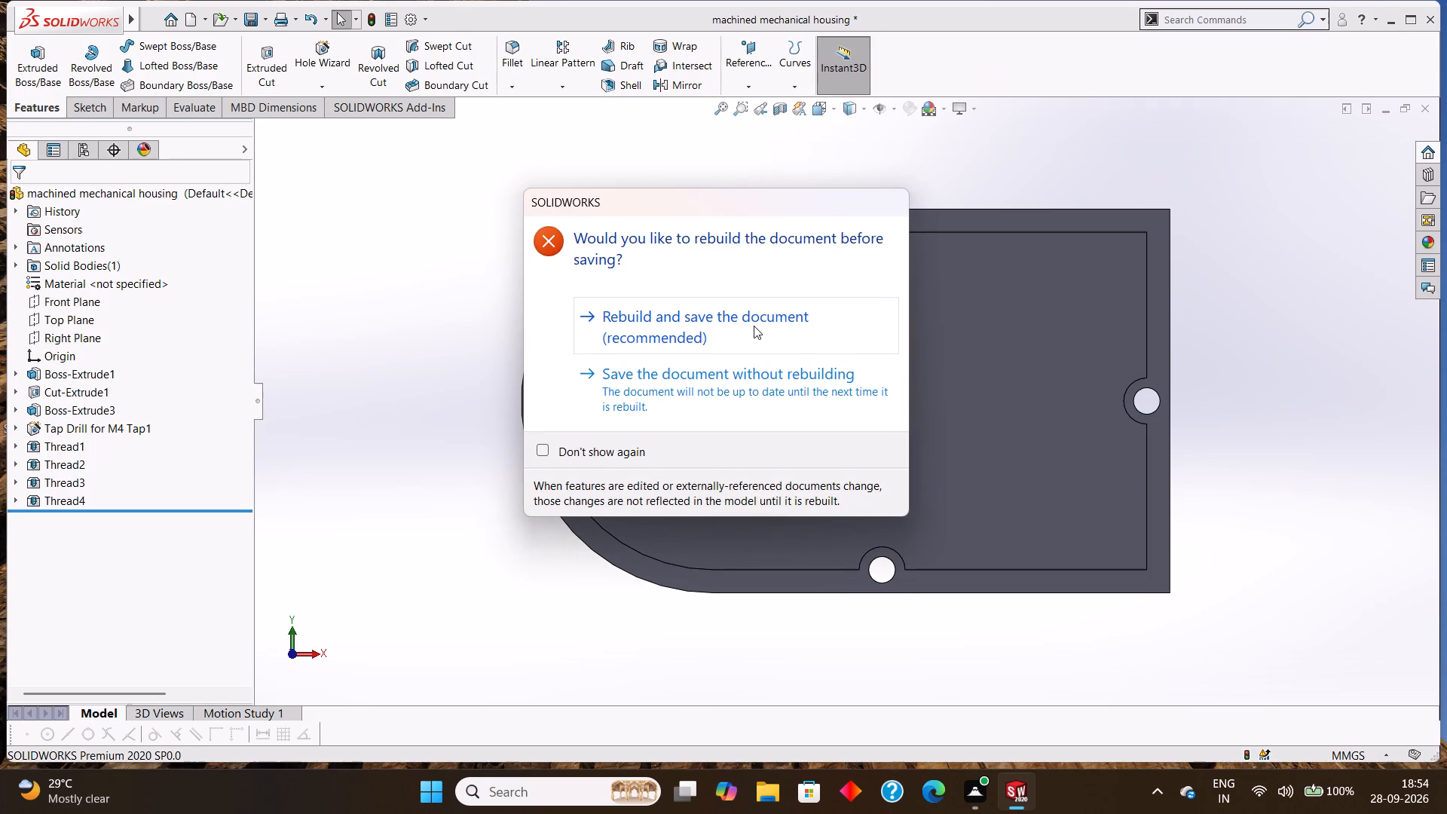
{"action": "left_click", "coordinate": [754, 326]}
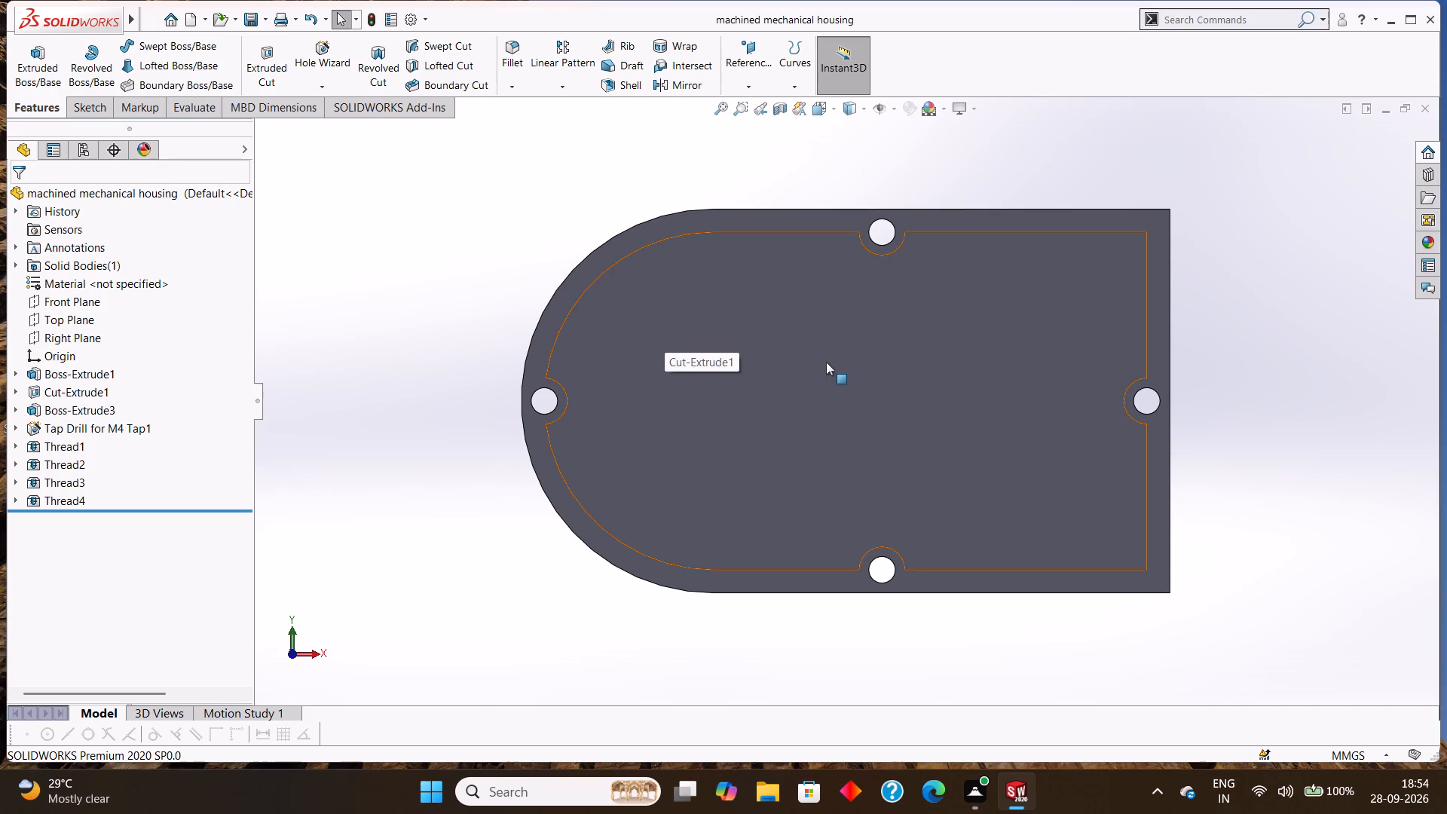
Start a sketch on the pocket floor and draw a circle of radius 7 mm centred on the origin.
{"action": "middle_click_drag", "start_coordinate": [850, 393], "coordinate": [849, 341]}
{"action": "left_click", "coordinate": [766, 363]}
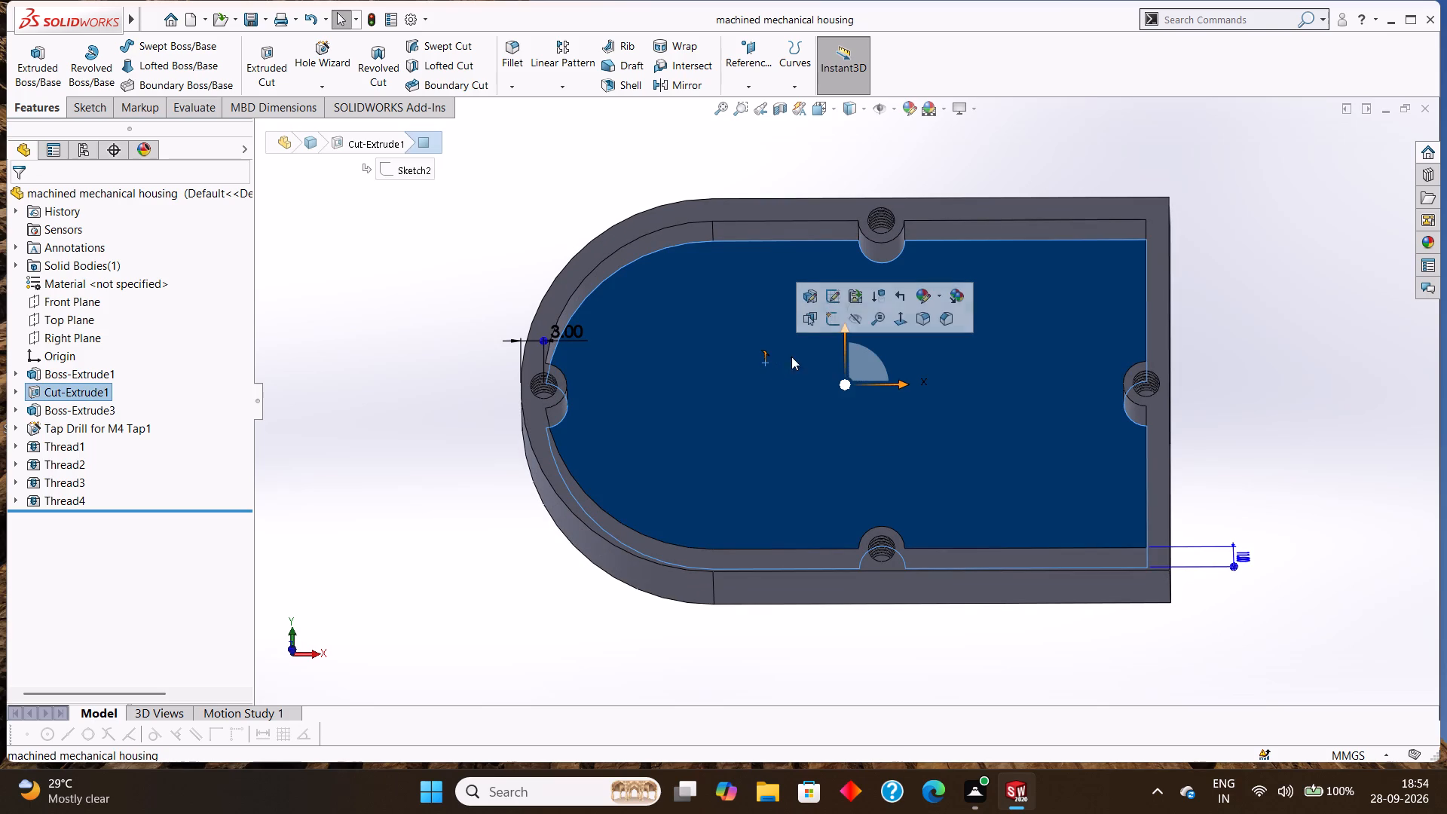
{"action": "left_click", "coordinate": [837, 324]}
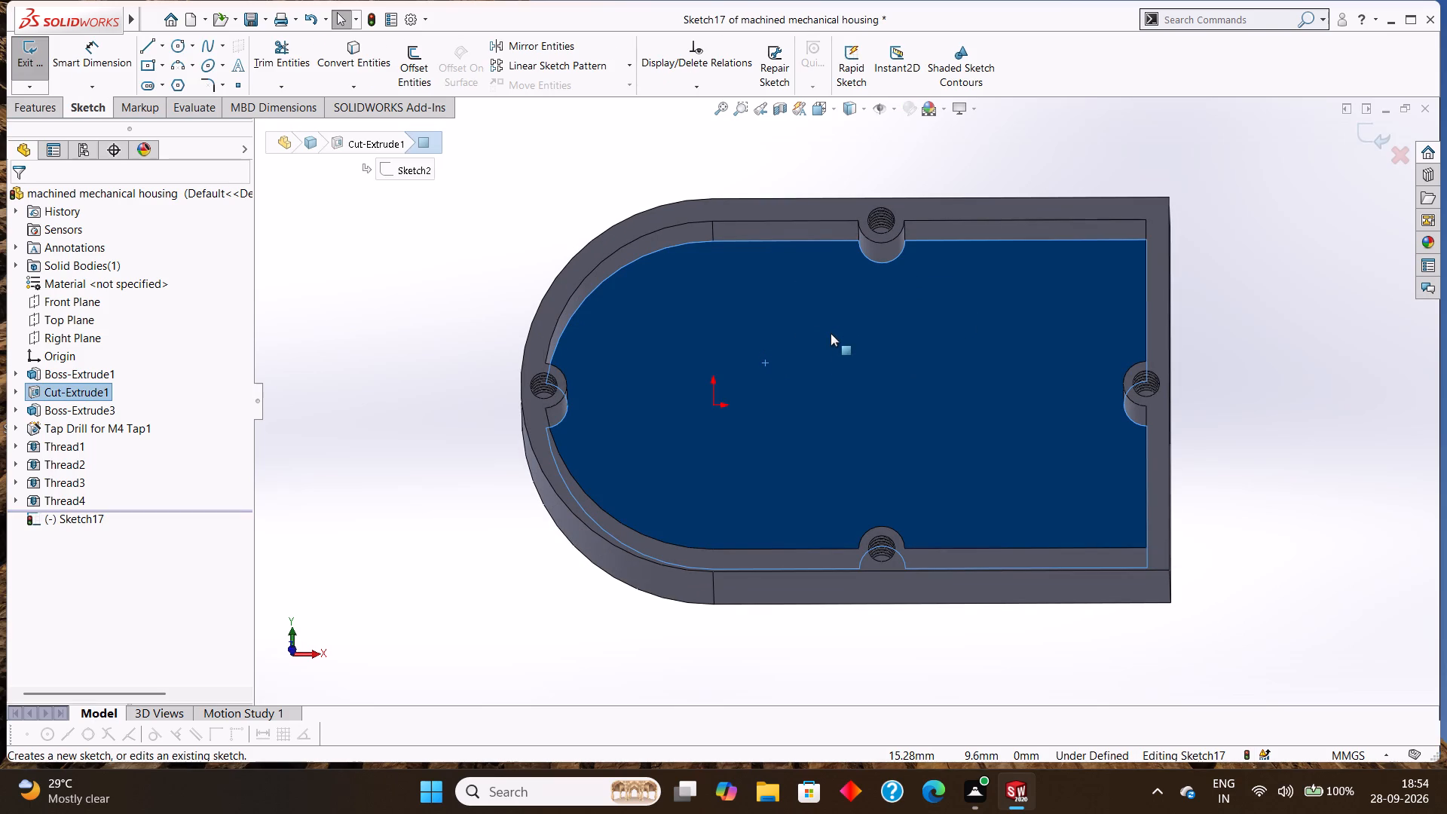
{"action": "key", "text": "ctrl+8"}
{"action": "key", "text": "Escape"}
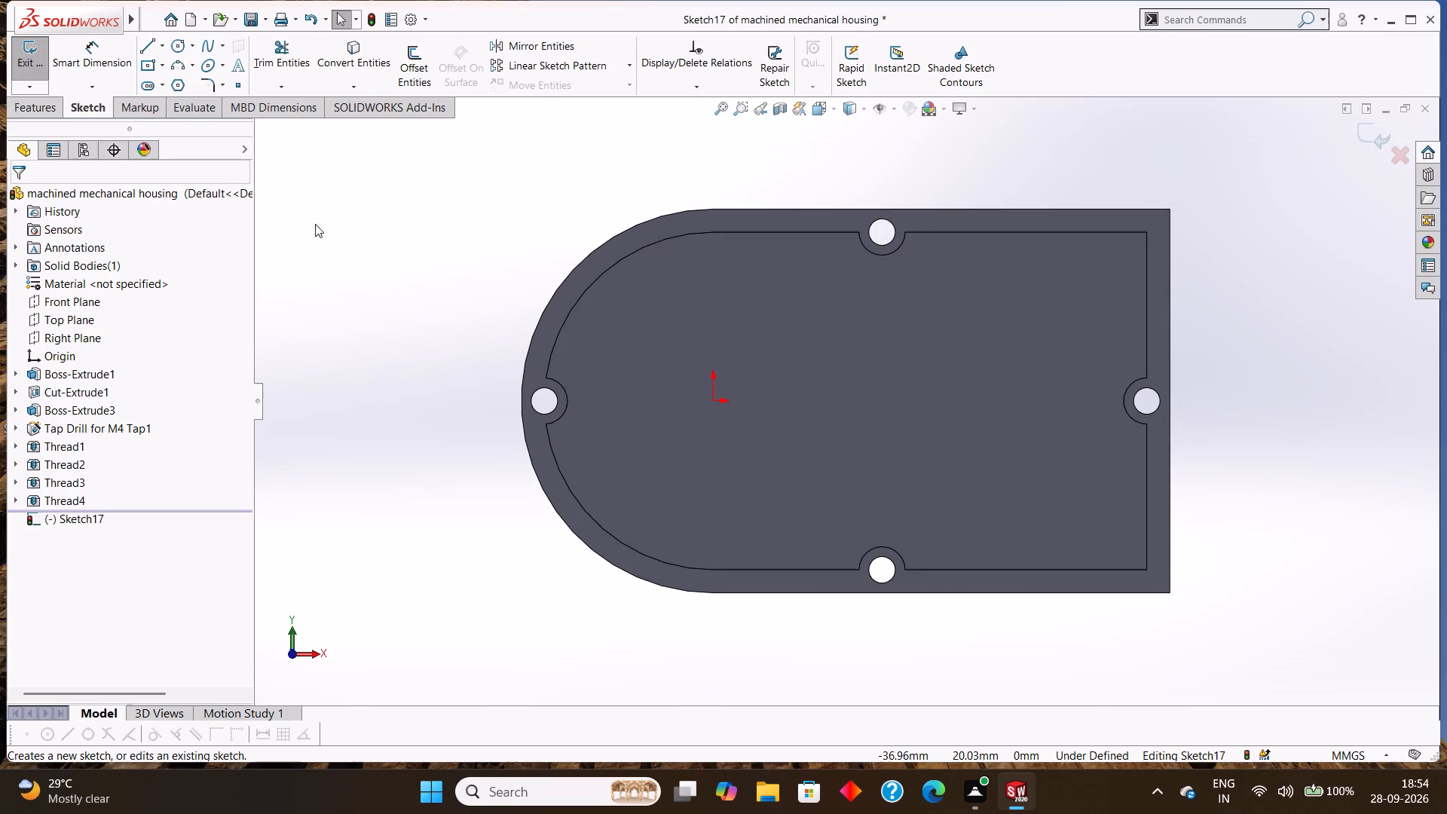
{"action": "left_click", "coordinate": [461, 164]}
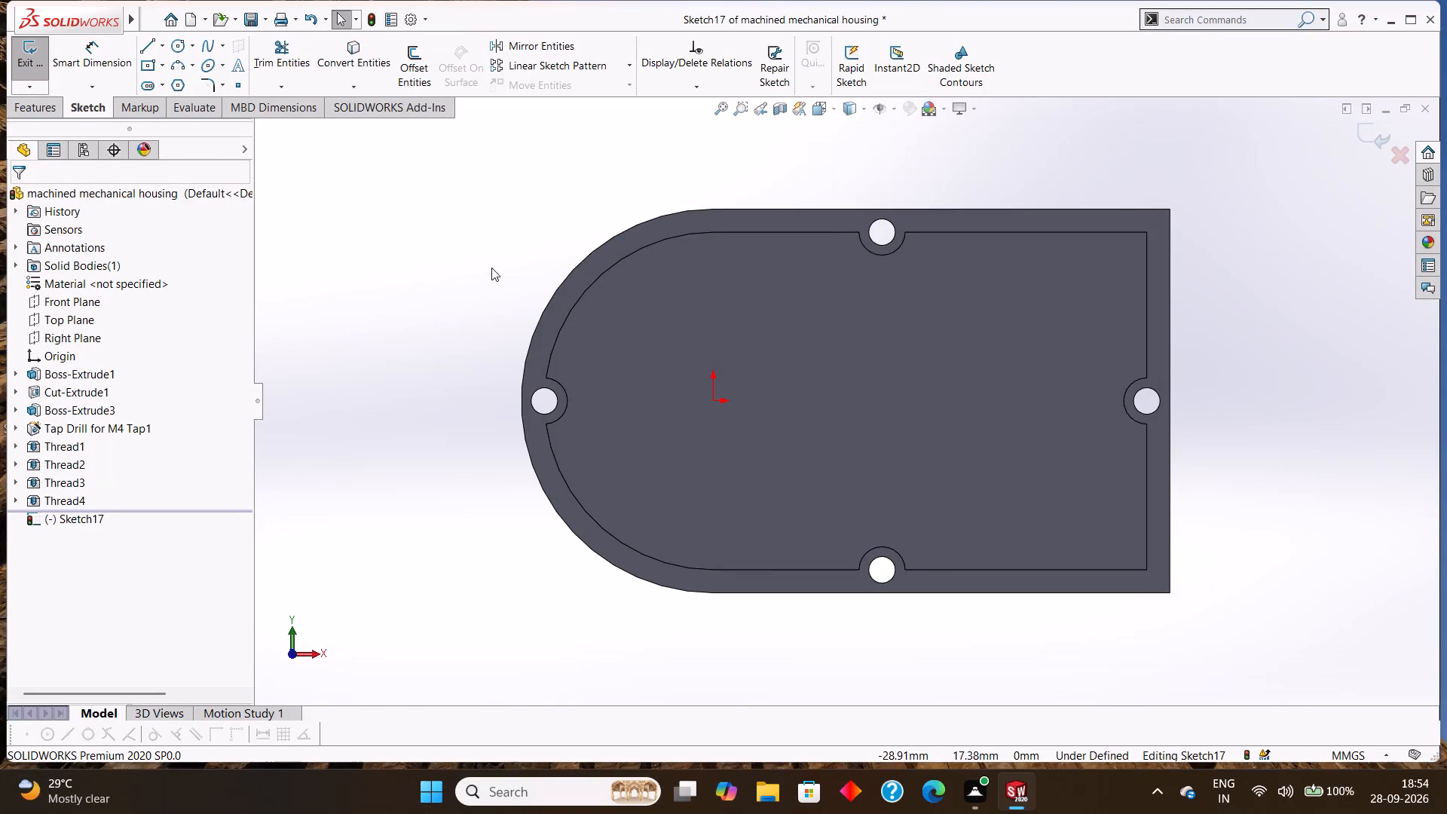
{"action": "left_click", "coordinate": [179, 49]}
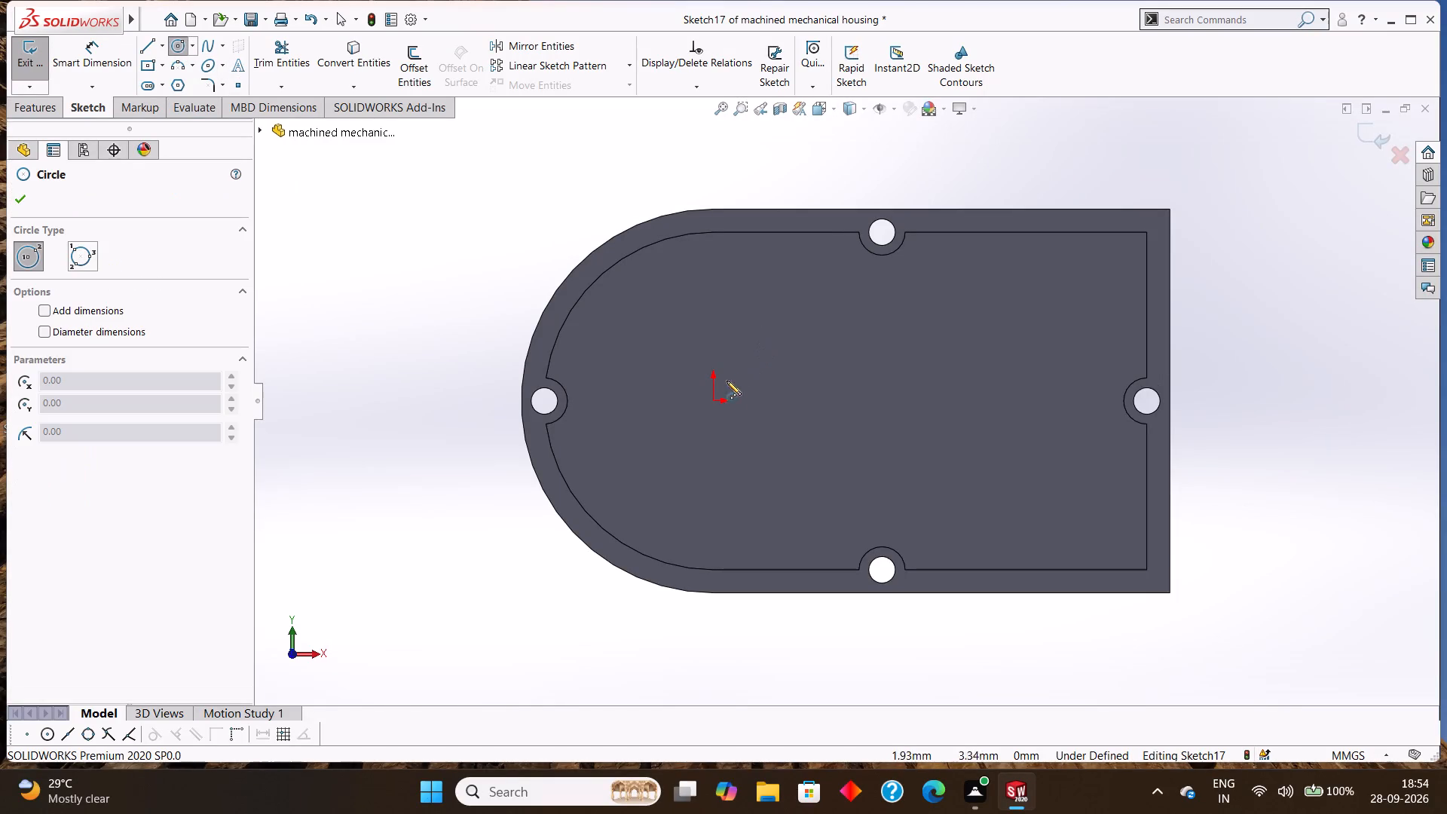
{"action": "left_click", "coordinate": [714, 399]}
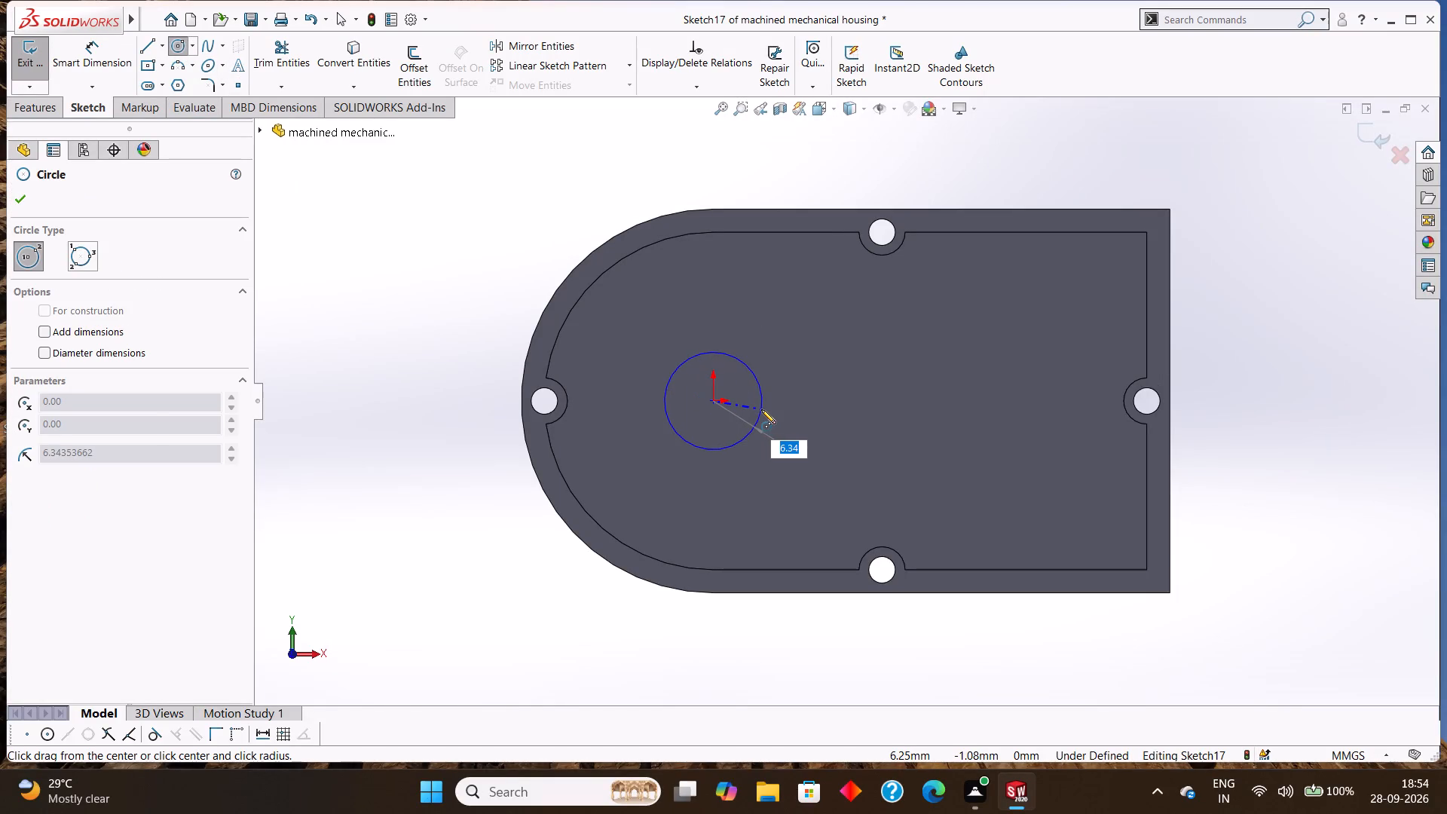
{"action": "key", "text": "7"}
{"action": "key", "text": "Return"}
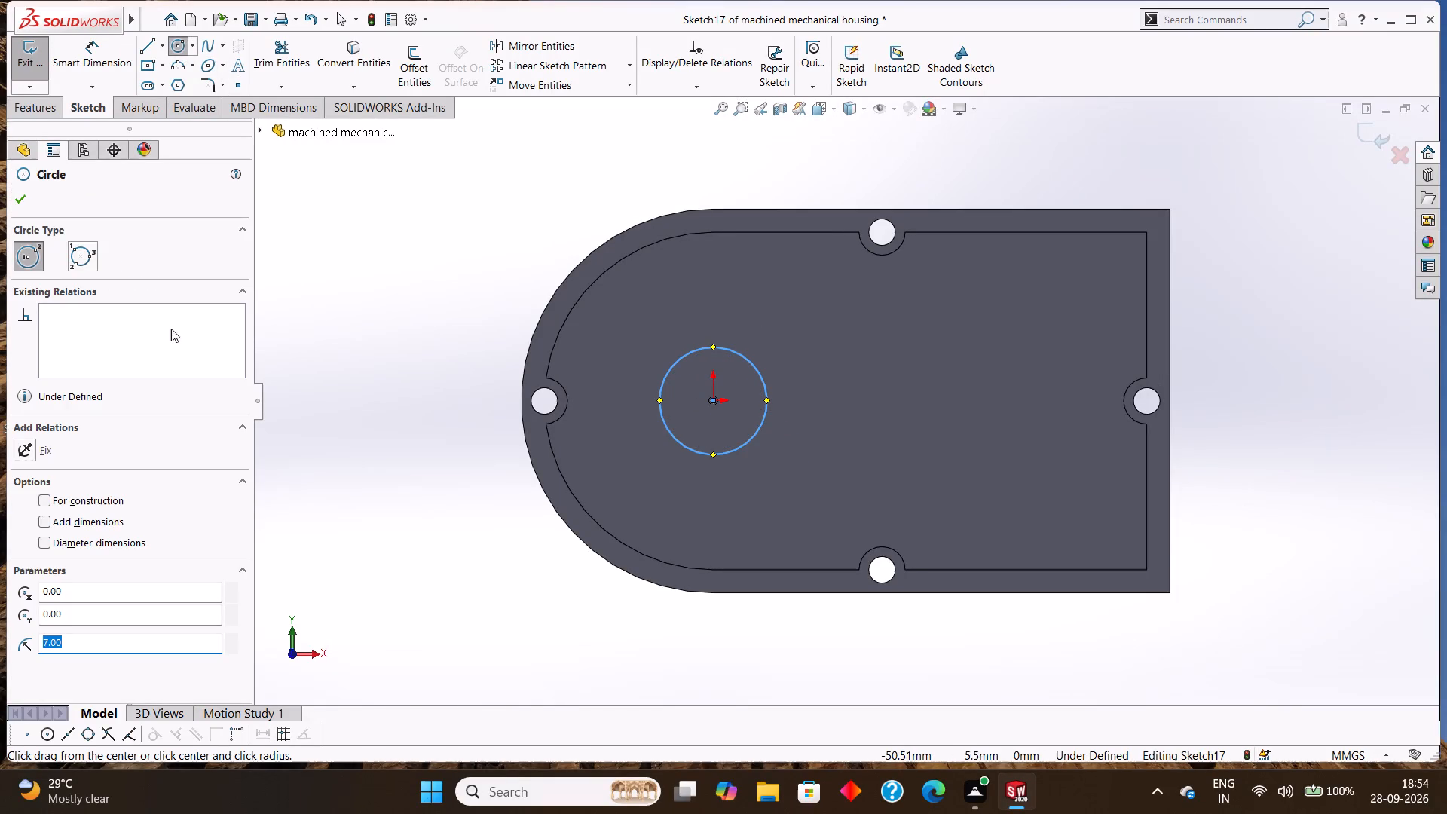
{"action": "left_click", "coordinate": [23, 198]}
Draw two horizontal lines about 21 mm long from the circle's top and bottom points to the pocket's rounded wall.
{"action": "left_click", "coordinate": [151, 48]}
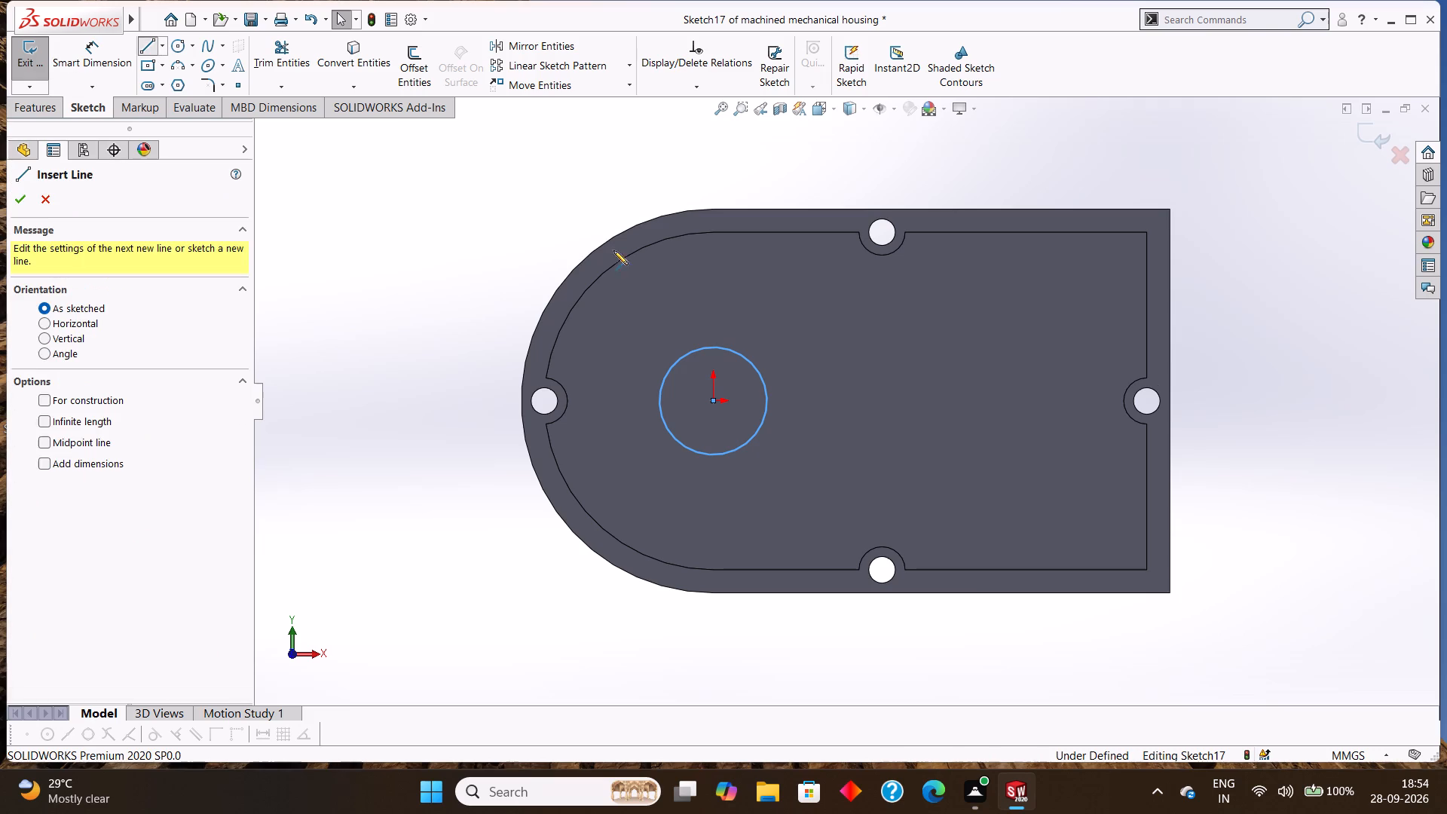
{"action": "left_click", "coordinate": [714, 343]}
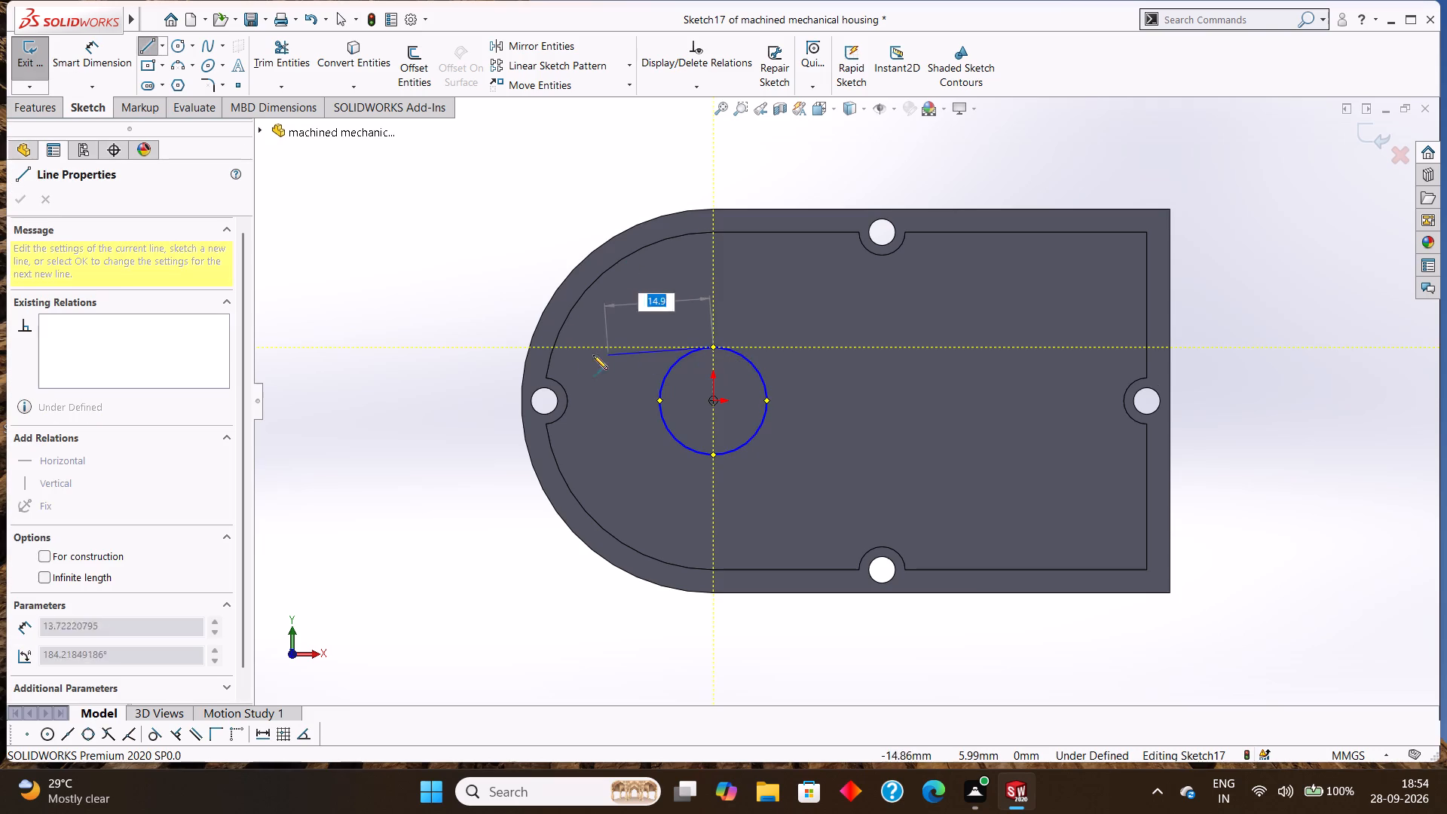
{"action": "left_click", "coordinate": [554, 349]}
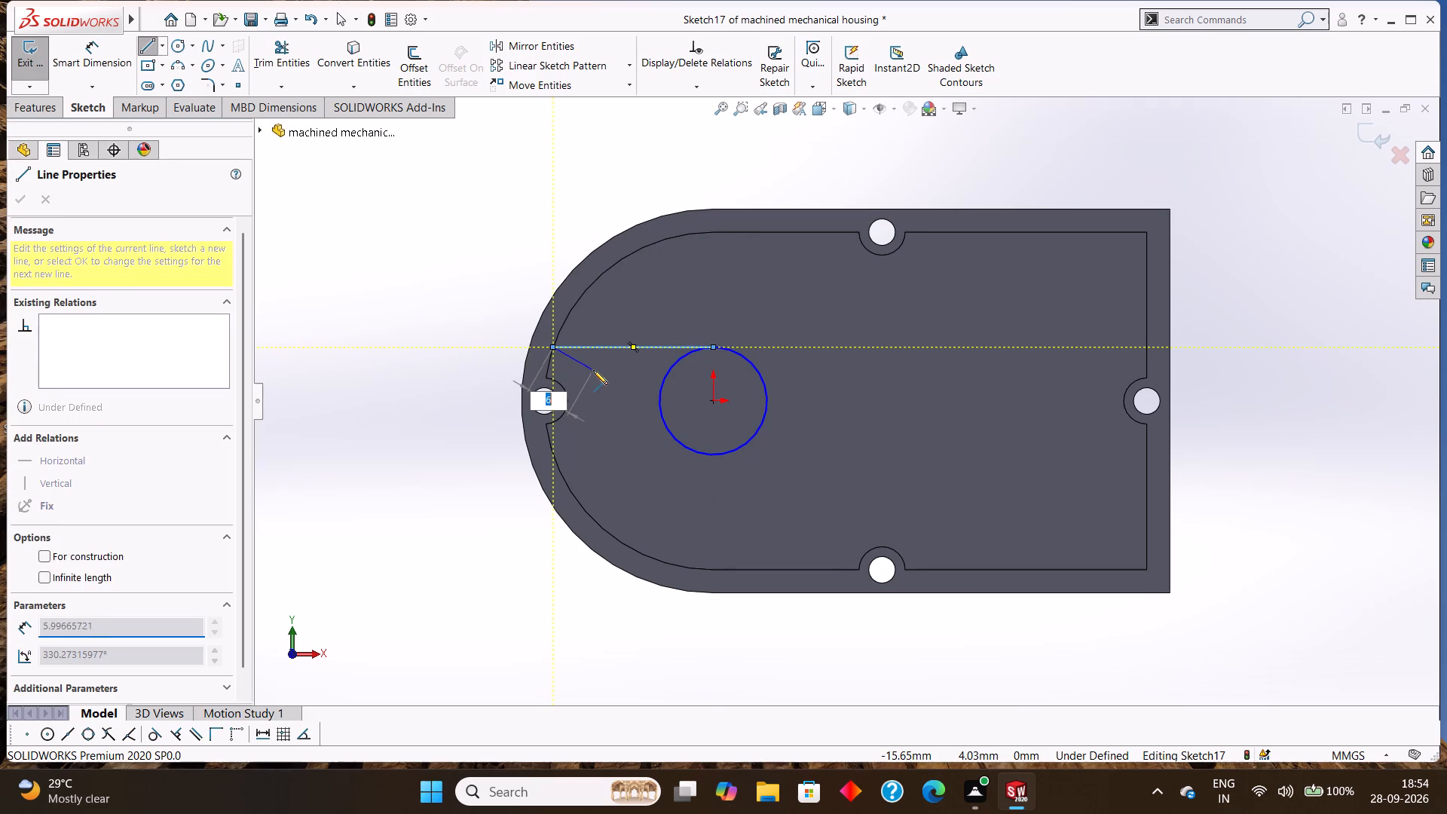
{"action": "right_click", "coordinate": [593, 370]}
{"action": "left_click", "coordinate": [630, 379]}
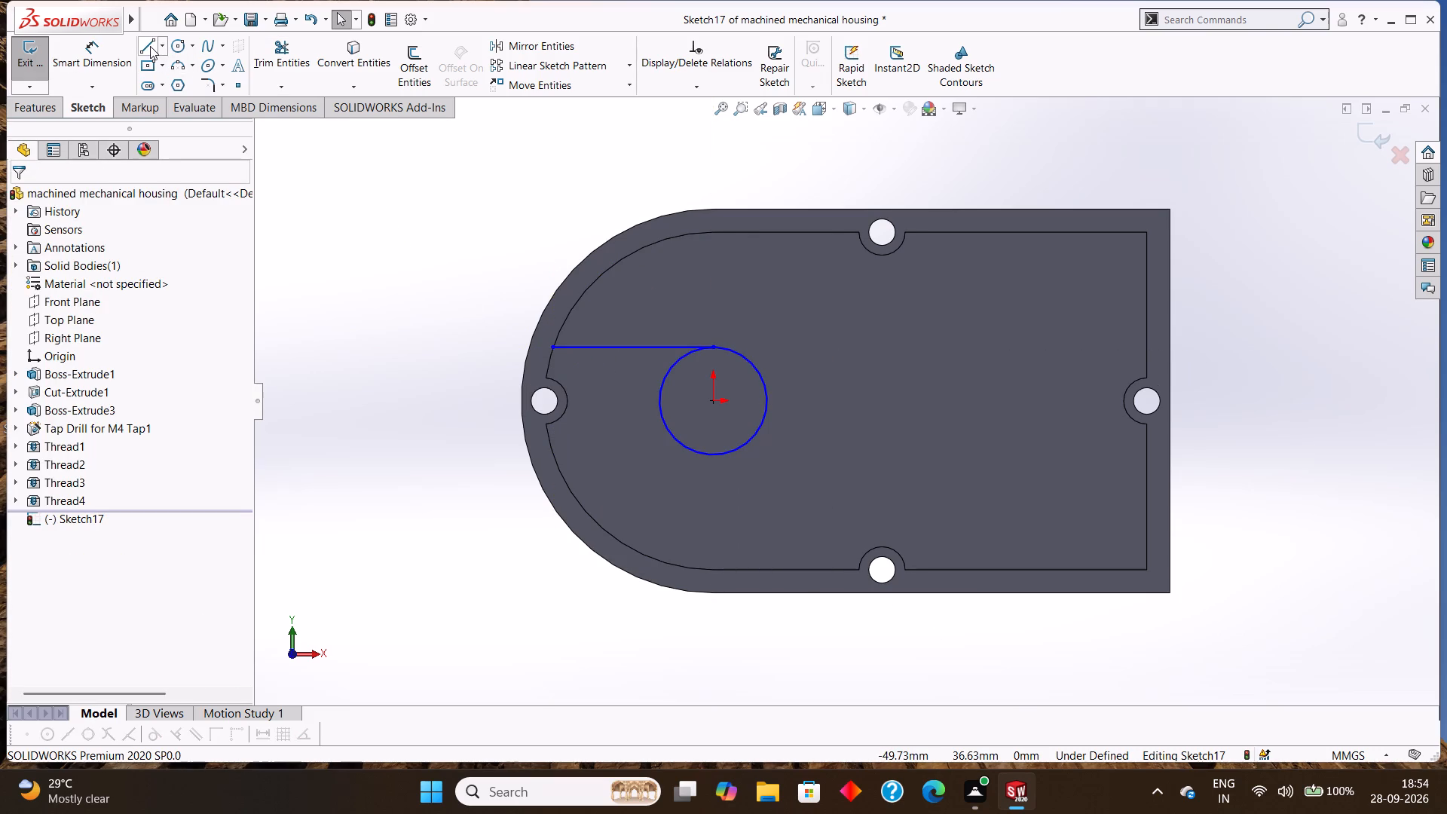
{"action": "left_click", "coordinate": [150, 46]}
{"action": "left_click", "coordinate": [713, 454]}
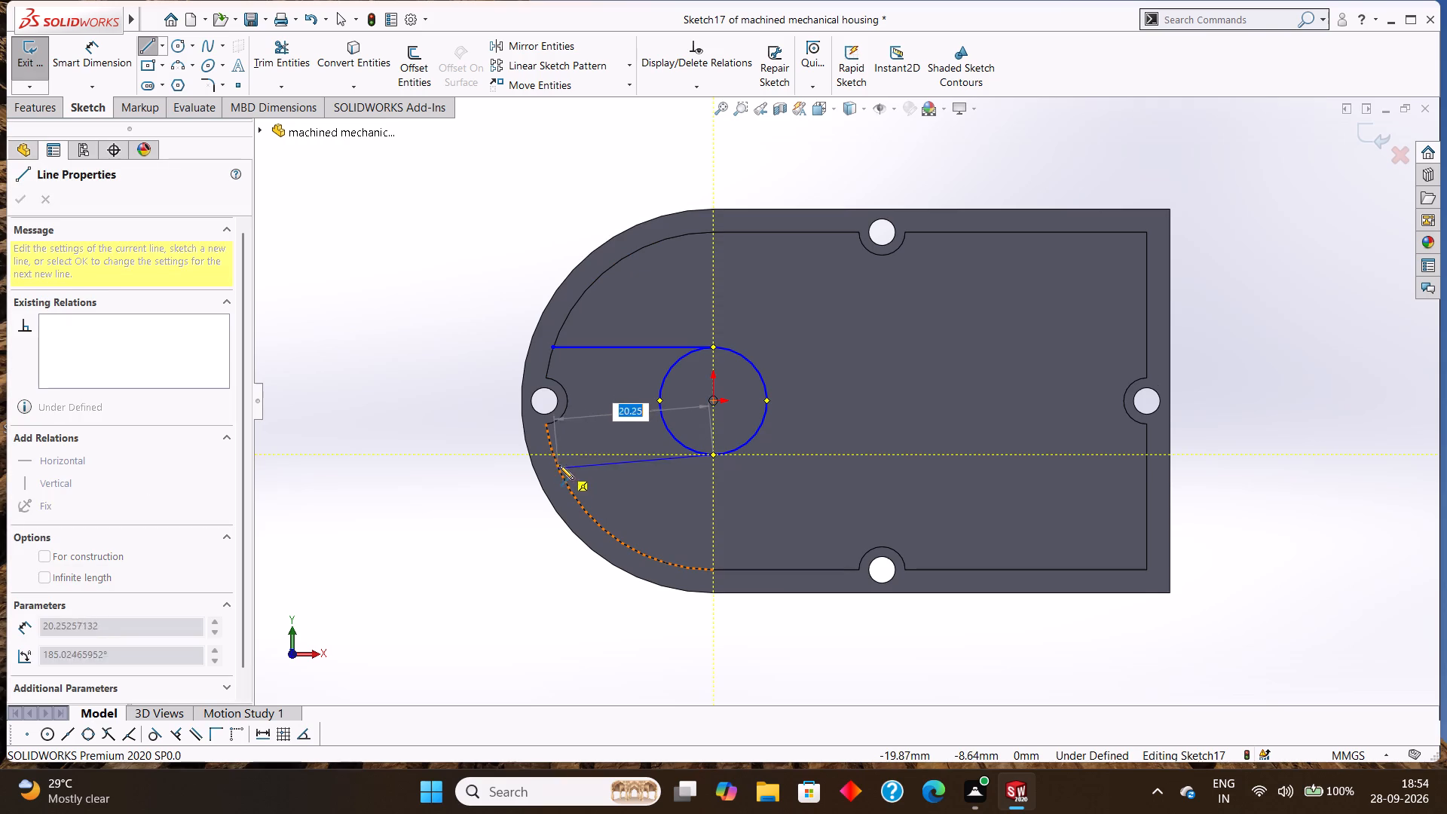
{"action": "left_click", "coordinate": [553, 456]}
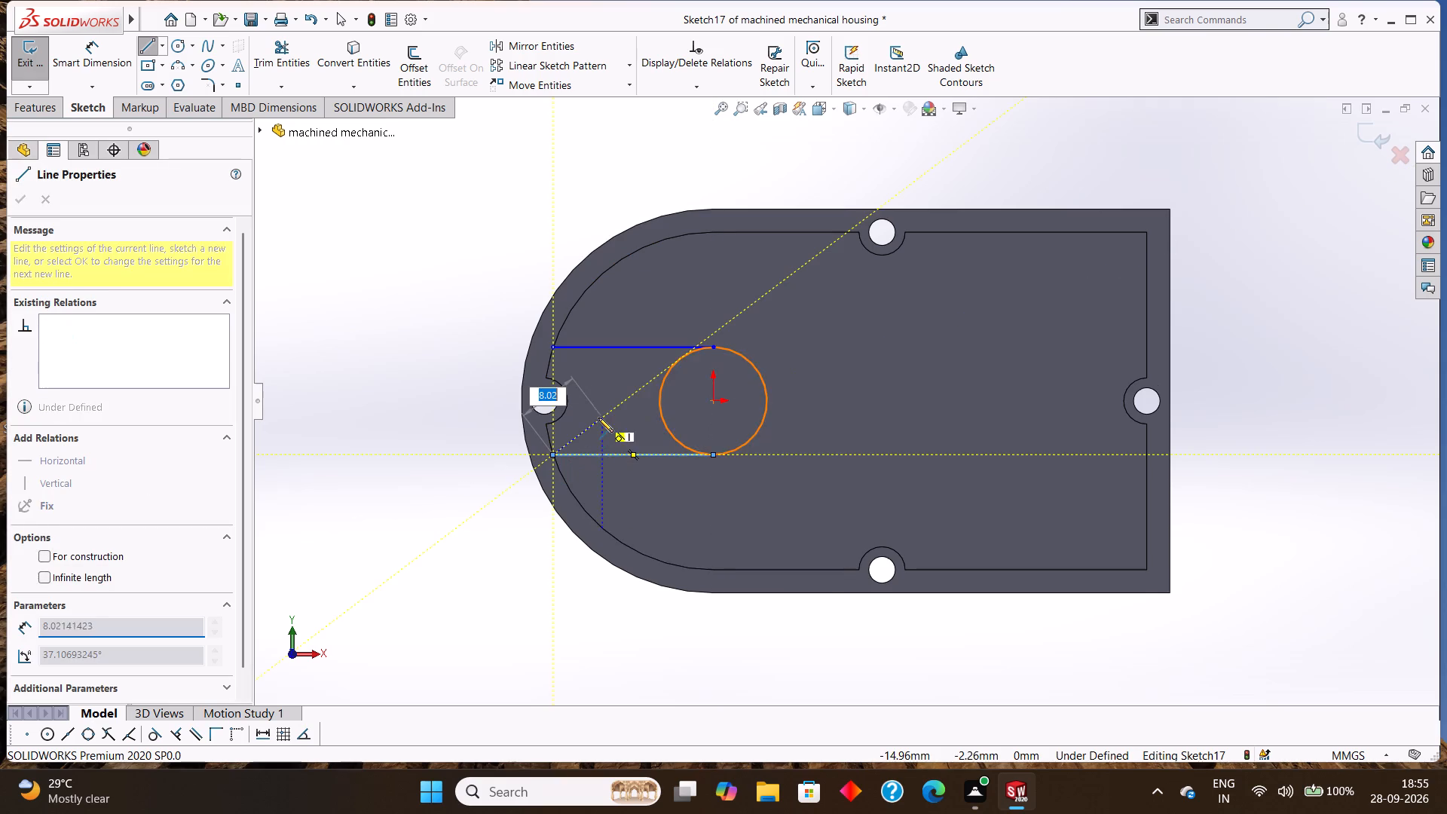
{"action": "right_click", "coordinate": [598, 418]}
{"action": "left_click", "coordinate": [642, 426]}
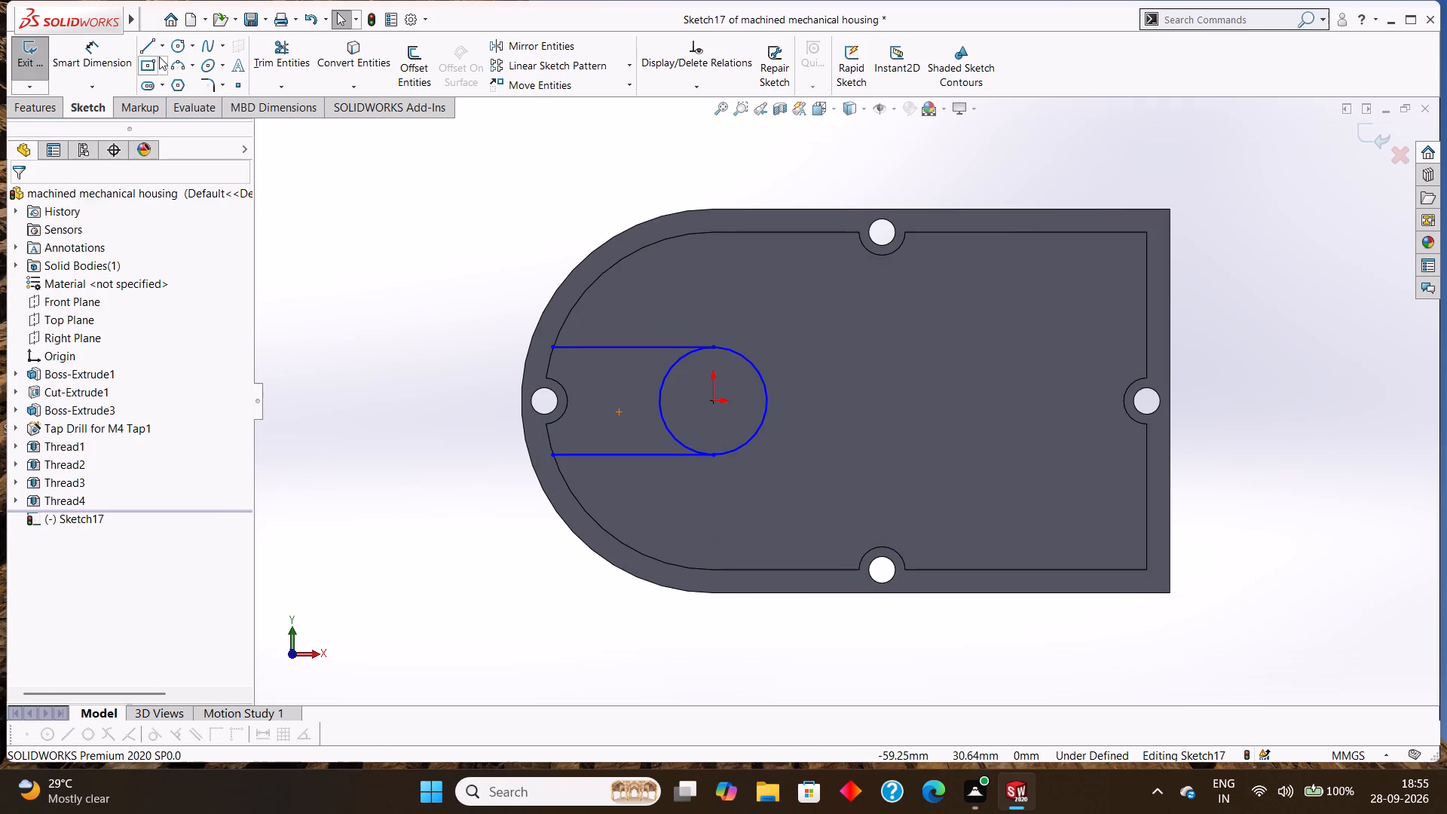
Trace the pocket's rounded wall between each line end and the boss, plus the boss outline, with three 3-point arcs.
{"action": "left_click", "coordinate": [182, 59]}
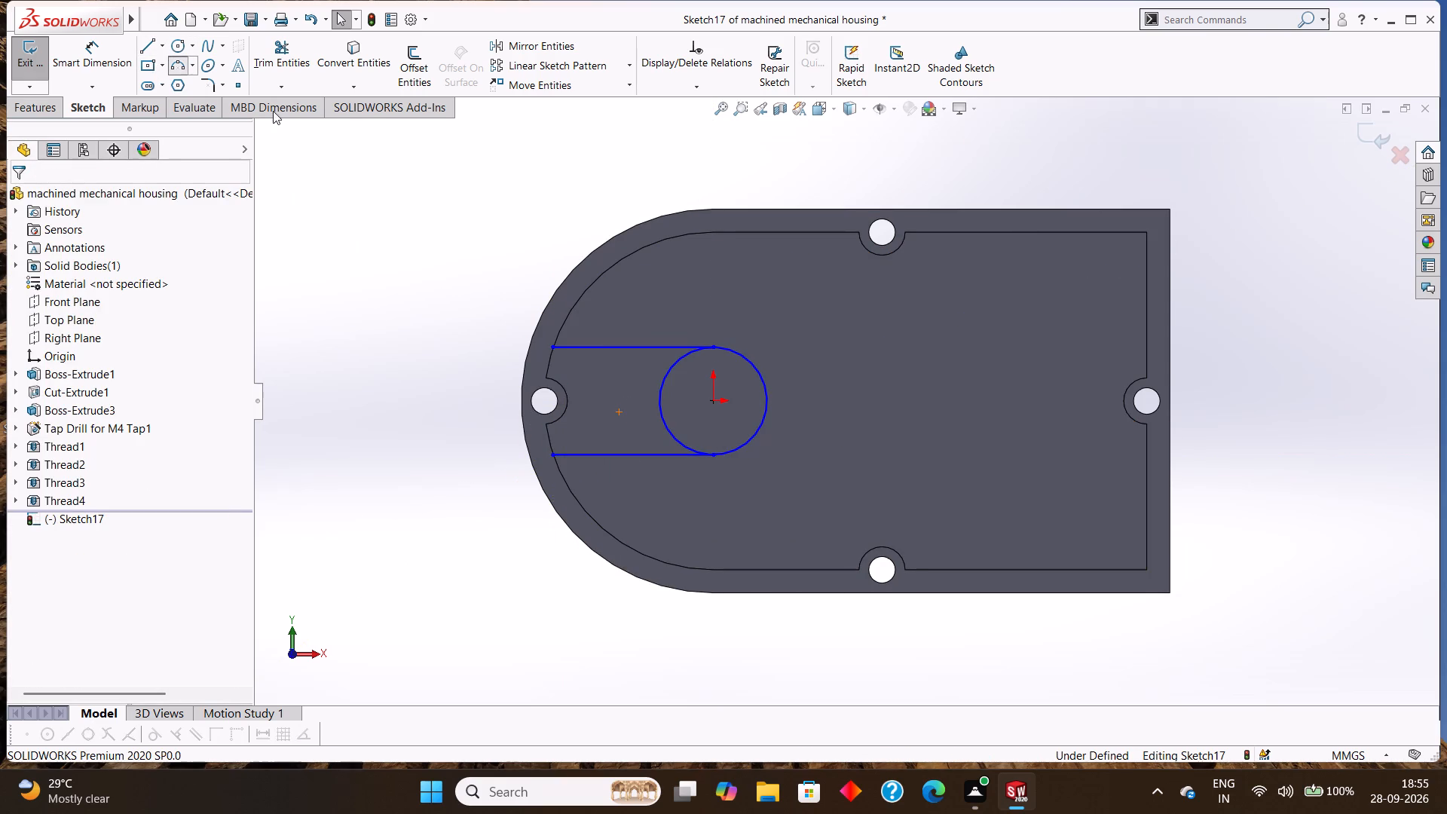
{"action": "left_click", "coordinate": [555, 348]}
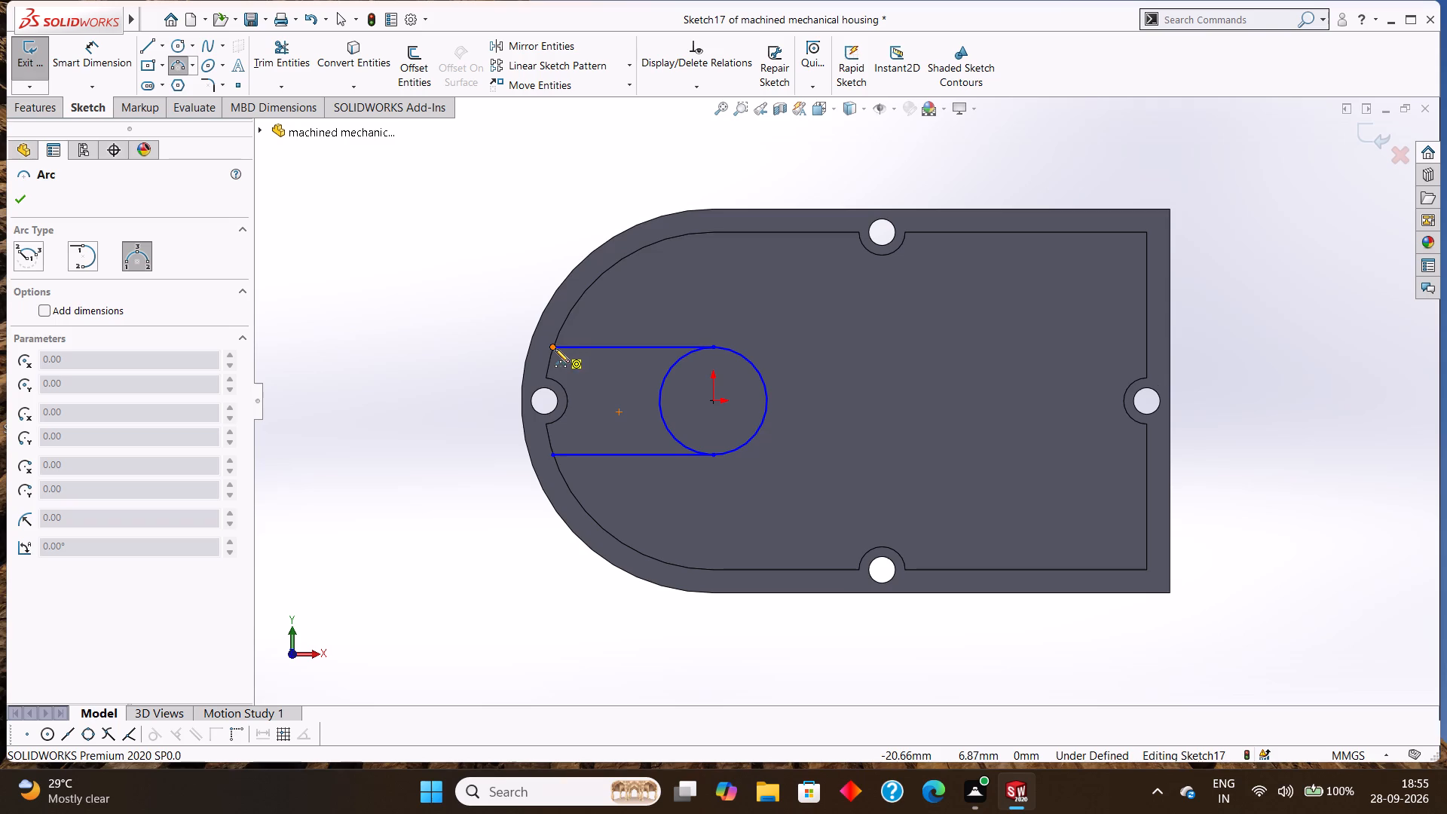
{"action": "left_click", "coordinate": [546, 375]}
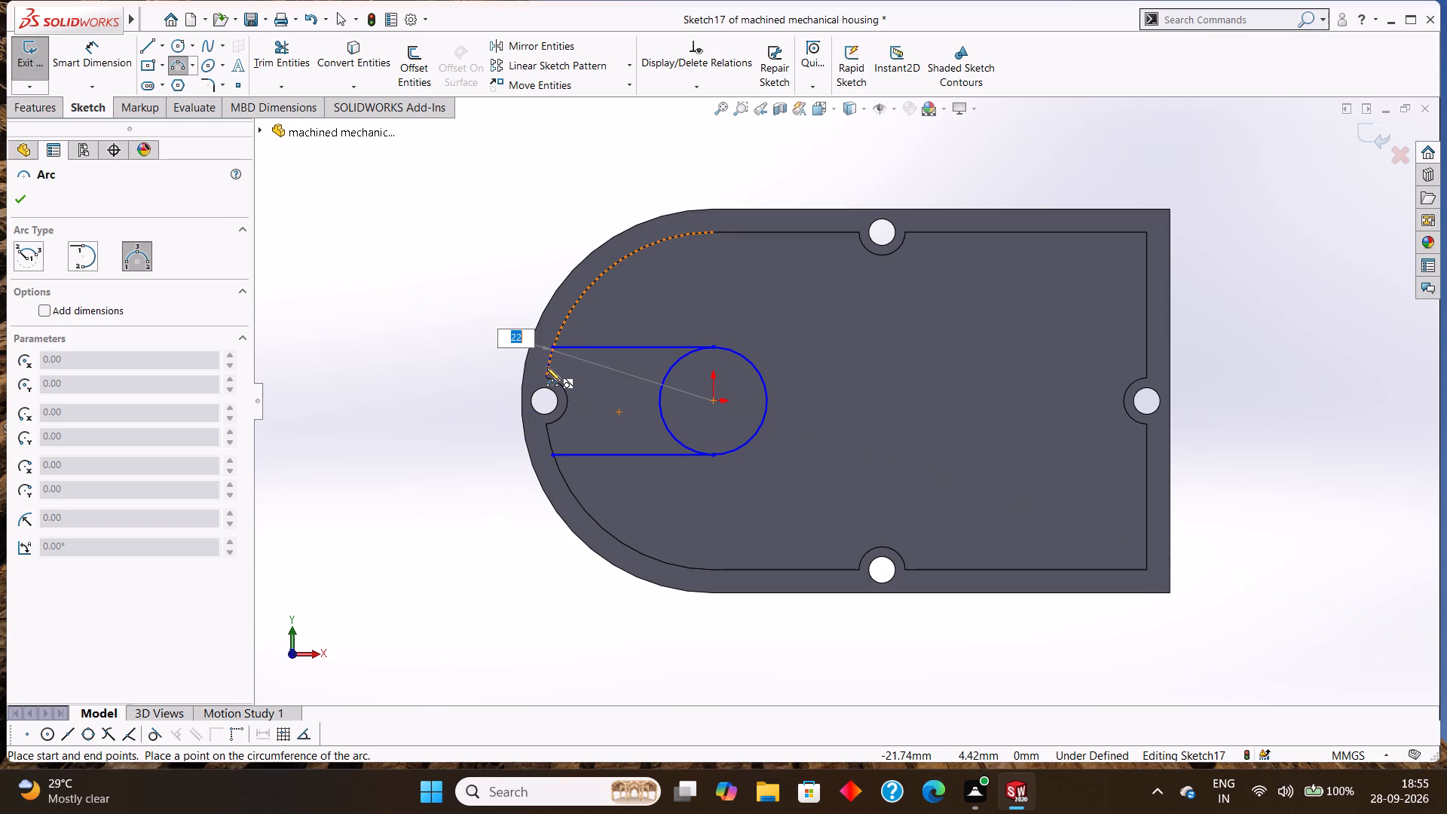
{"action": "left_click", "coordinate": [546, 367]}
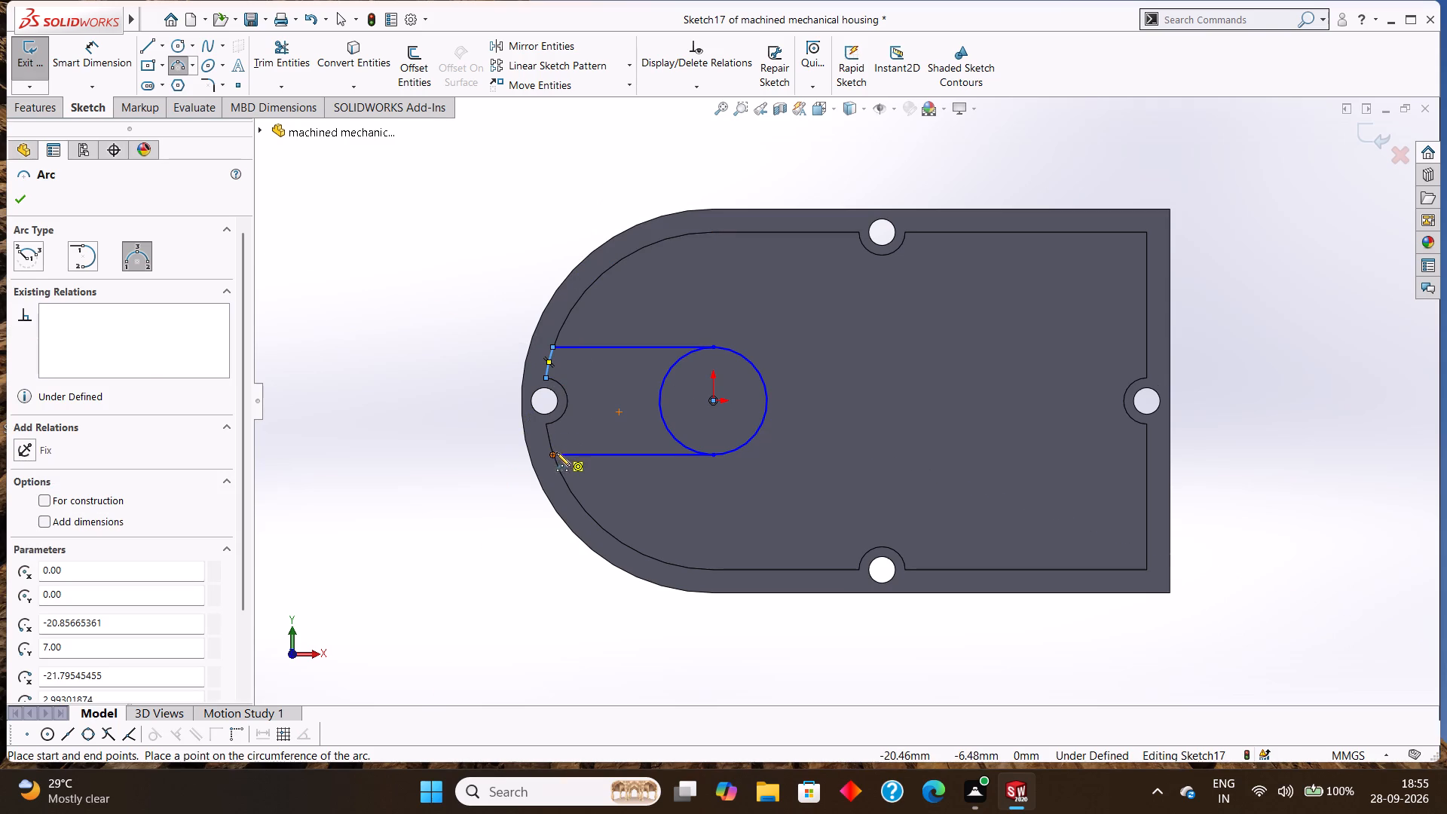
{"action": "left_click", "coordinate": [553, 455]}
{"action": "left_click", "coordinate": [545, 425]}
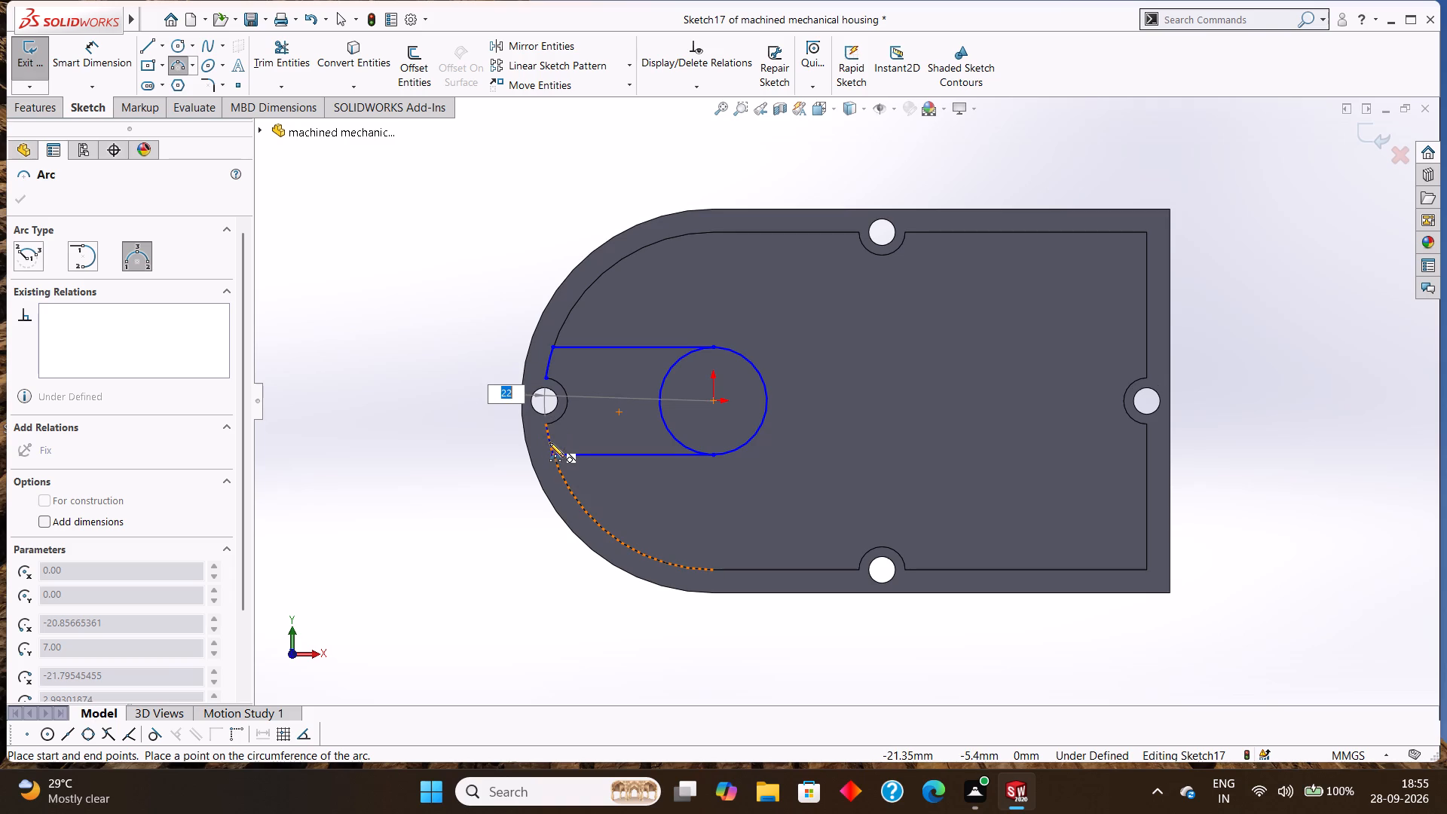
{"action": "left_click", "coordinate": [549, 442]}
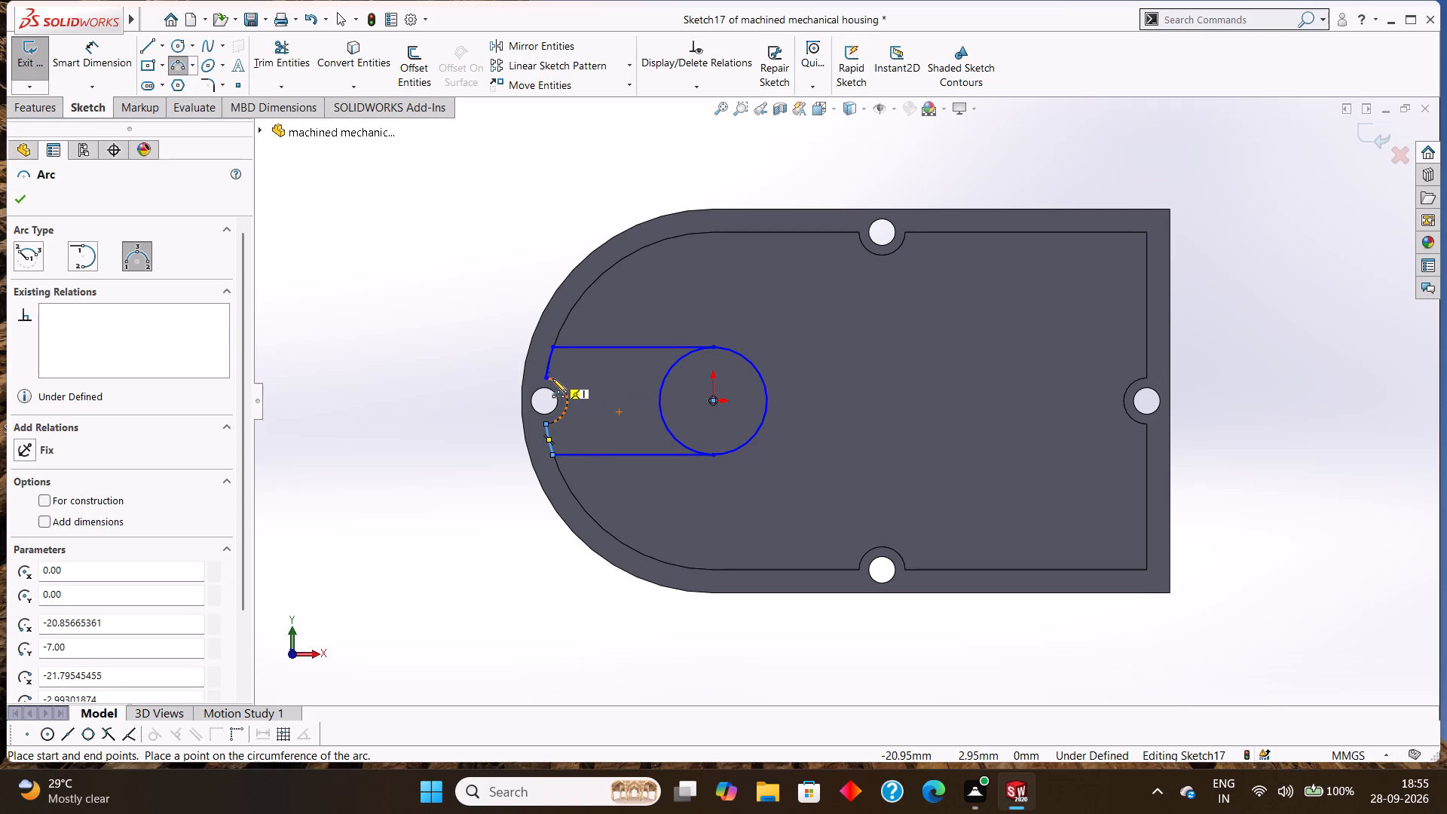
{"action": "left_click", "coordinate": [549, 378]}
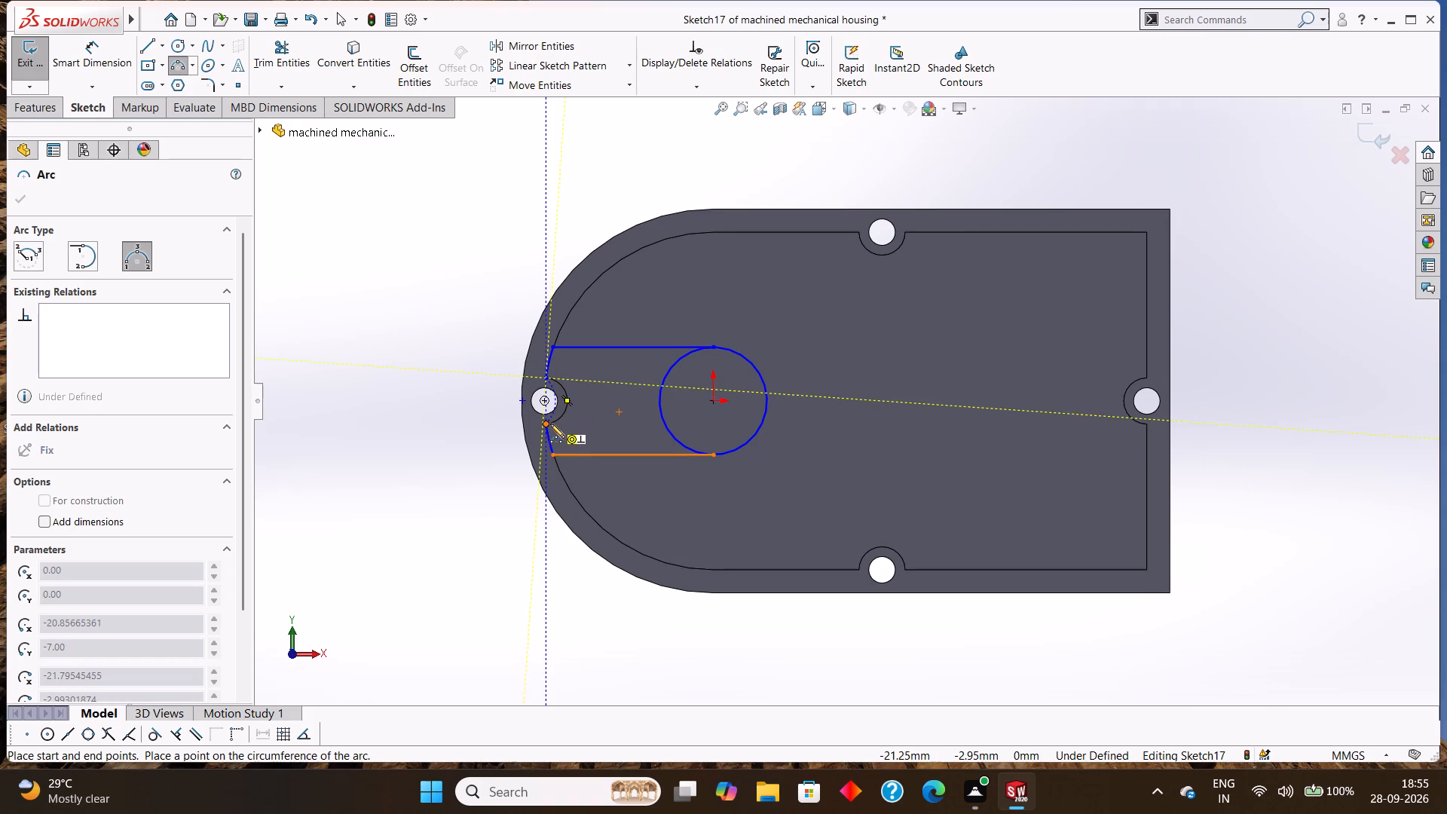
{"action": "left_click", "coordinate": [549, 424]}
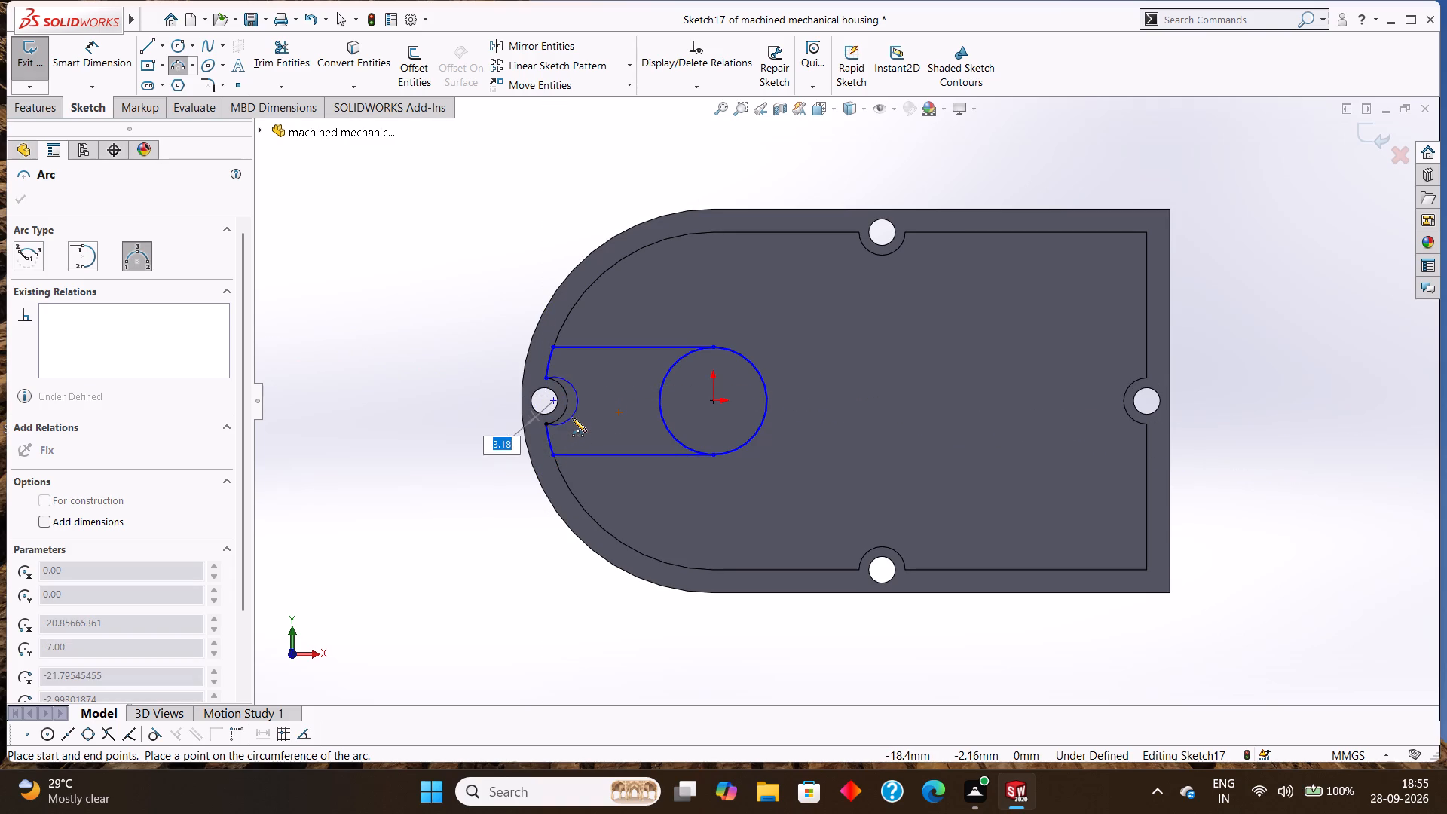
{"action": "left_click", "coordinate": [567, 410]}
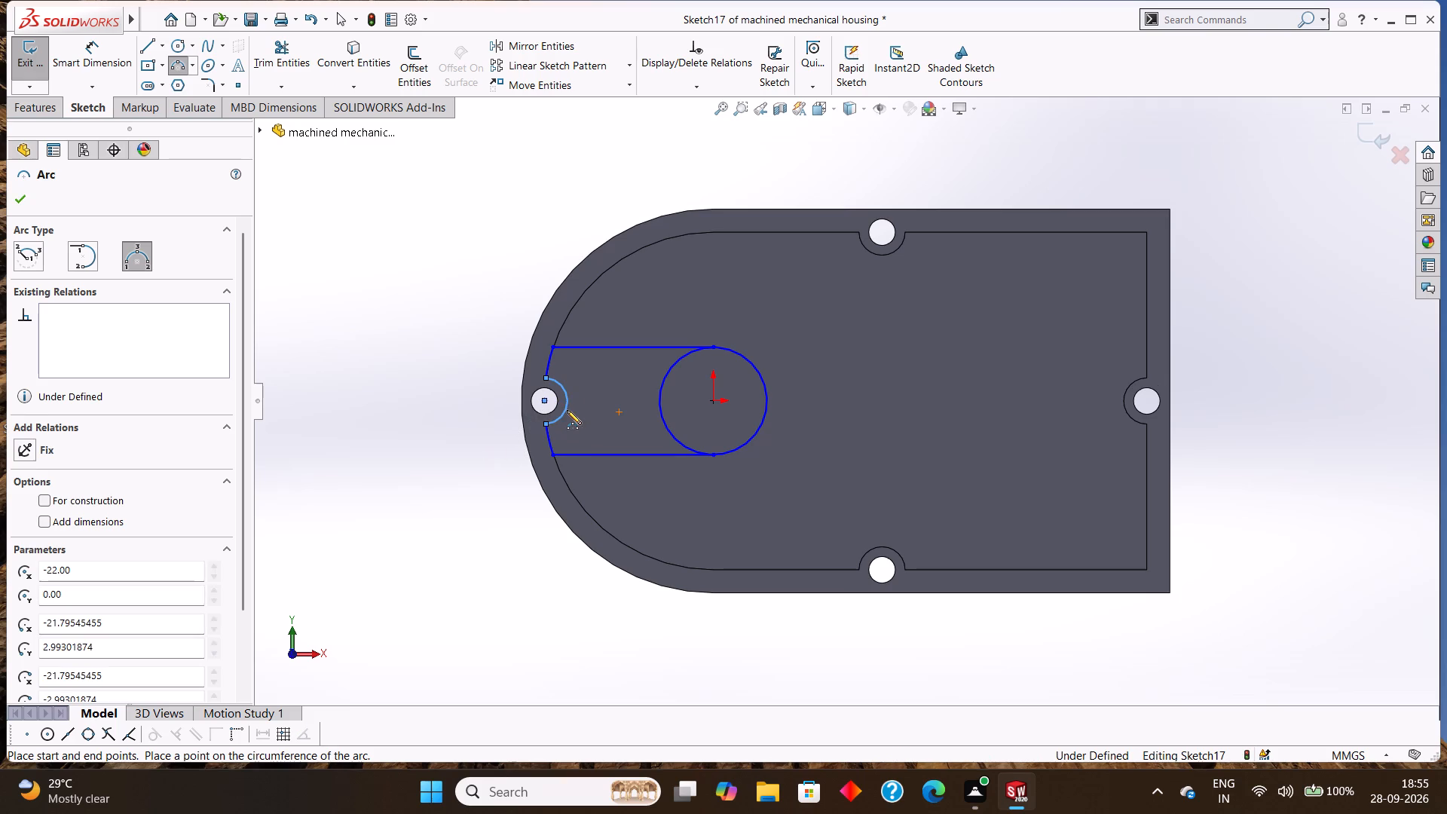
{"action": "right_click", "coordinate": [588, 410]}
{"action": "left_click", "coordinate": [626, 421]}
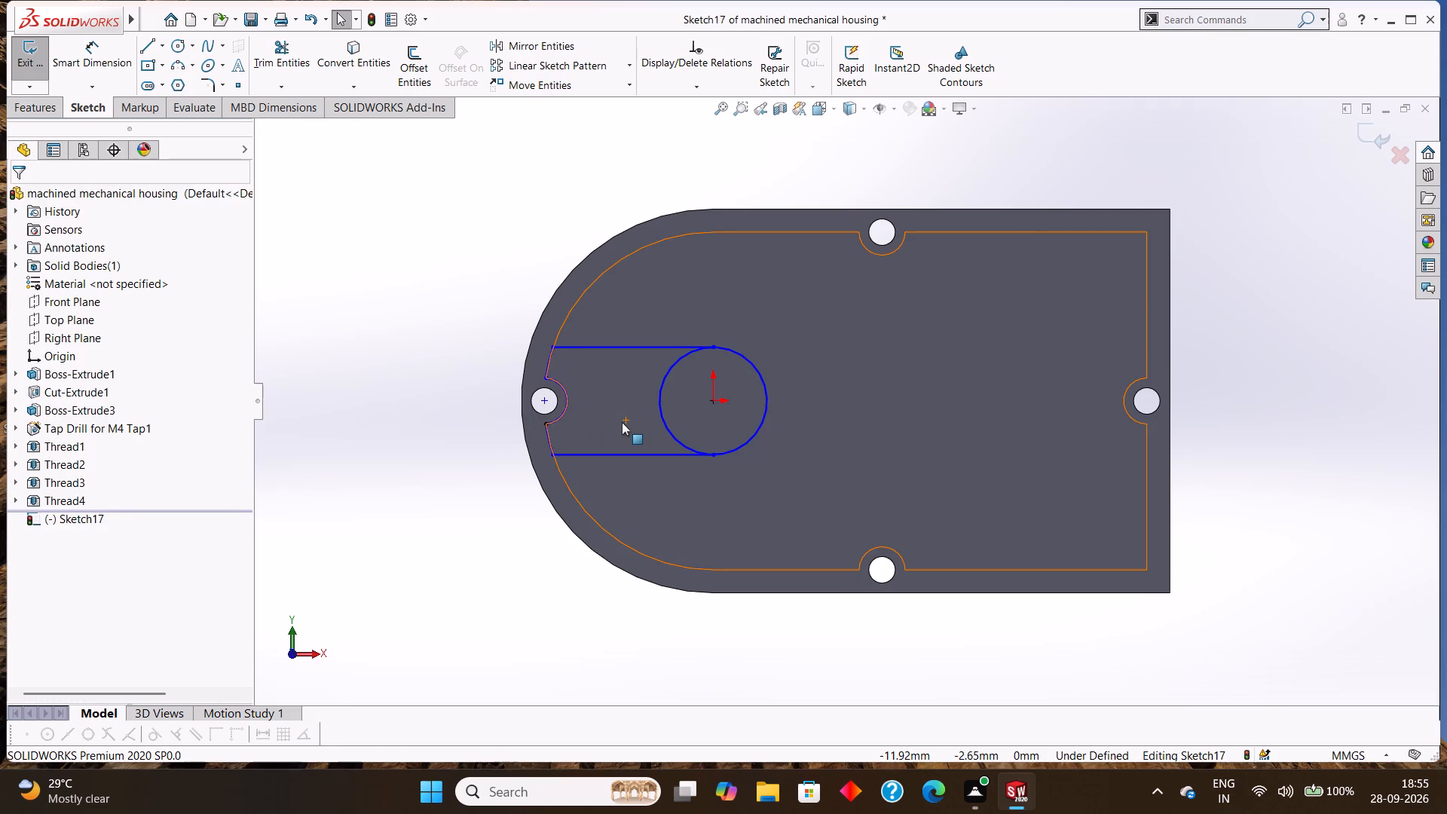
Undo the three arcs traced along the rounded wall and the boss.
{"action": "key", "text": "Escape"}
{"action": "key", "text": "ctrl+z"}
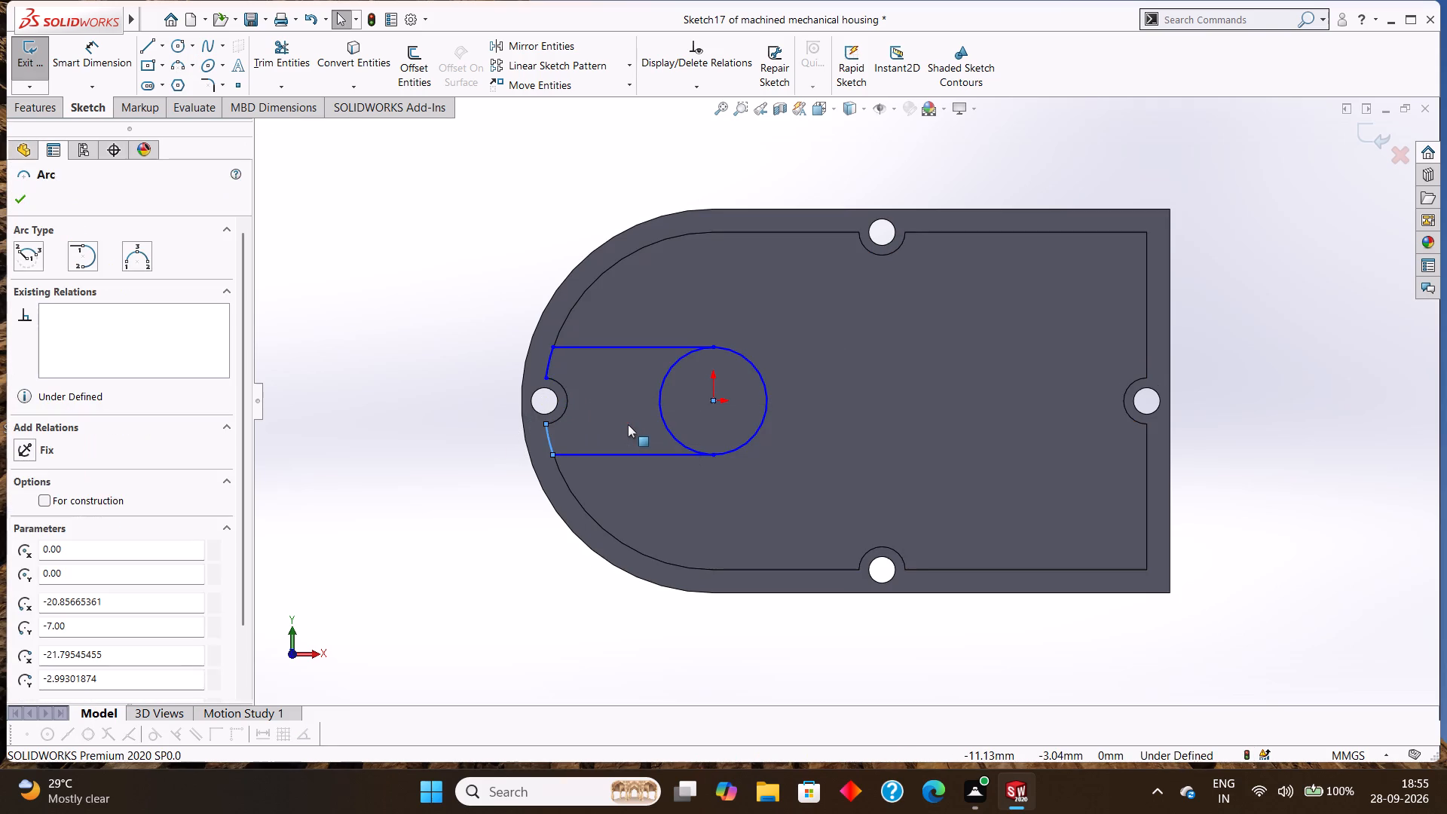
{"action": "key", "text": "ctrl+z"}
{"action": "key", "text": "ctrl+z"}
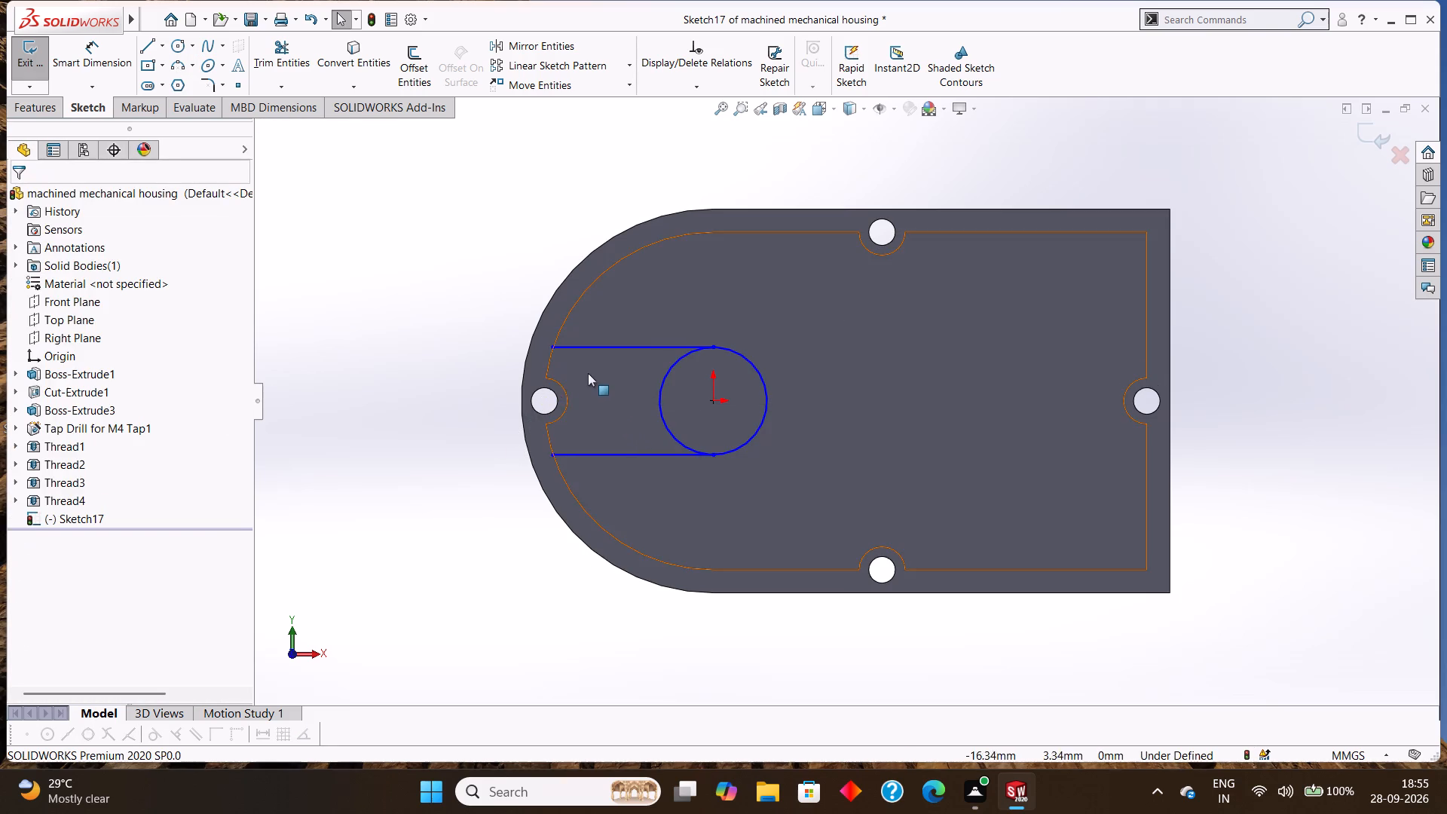
Draw a circle of radius 22 mm centred on the origin, following the pocket's rounded wall.
{"action": "left_click", "coordinate": [182, 45]}
{"action": "left_click", "coordinate": [715, 399]}
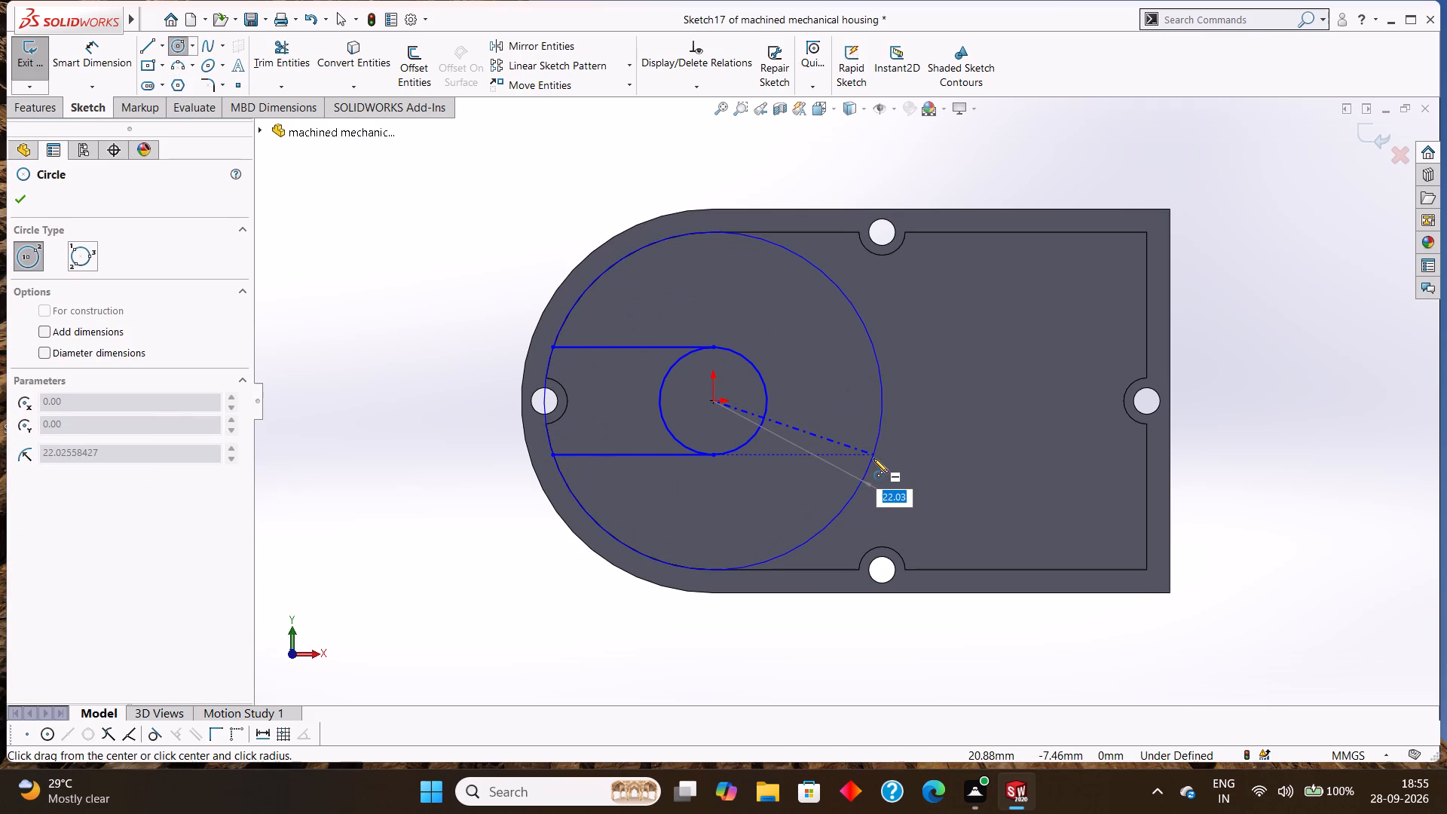
{"action": "type", "text": "22"}
{"action": "key", "text": "Return"}
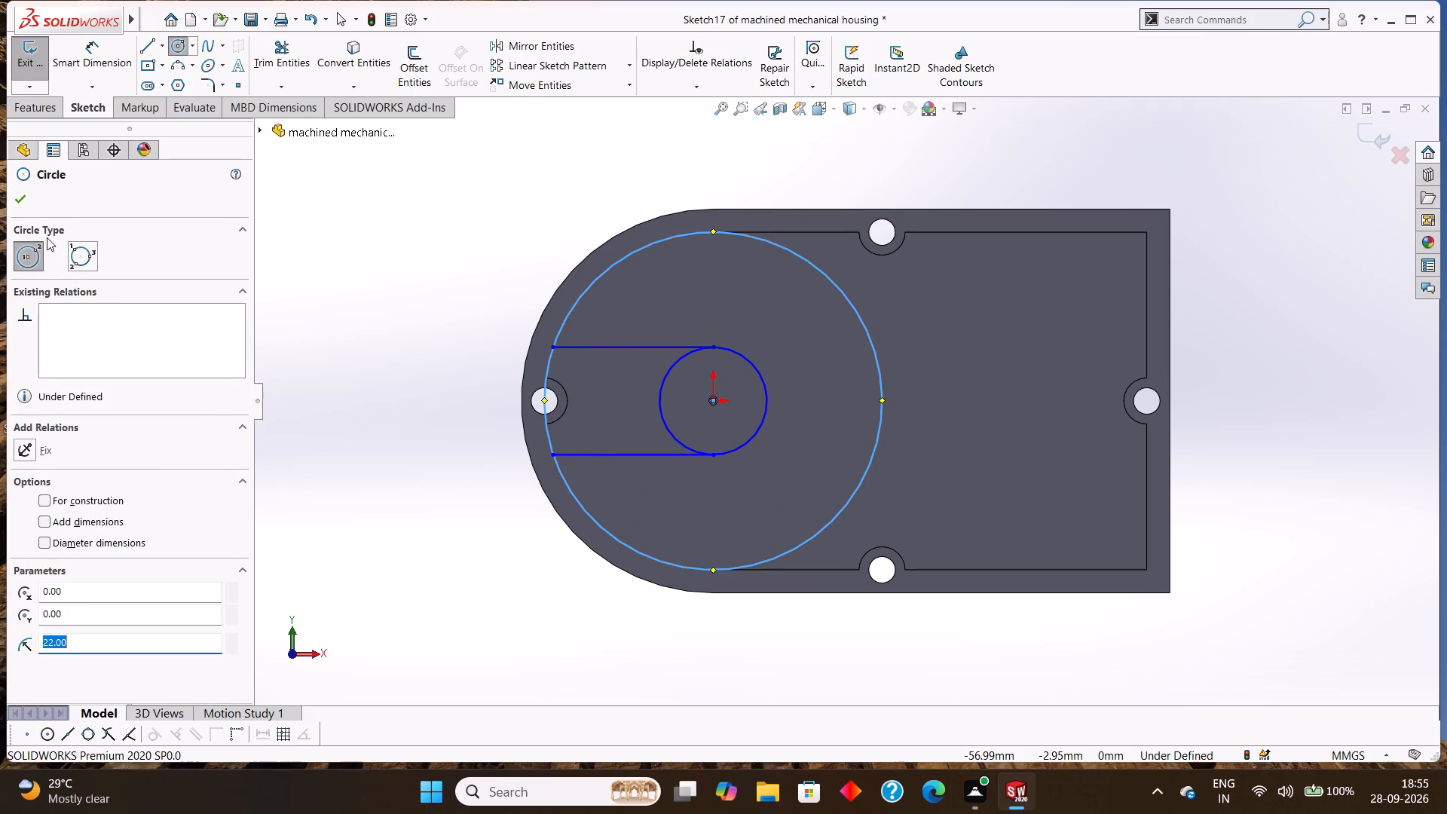
{"action": "left_click", "coordinate": [25, 196]}
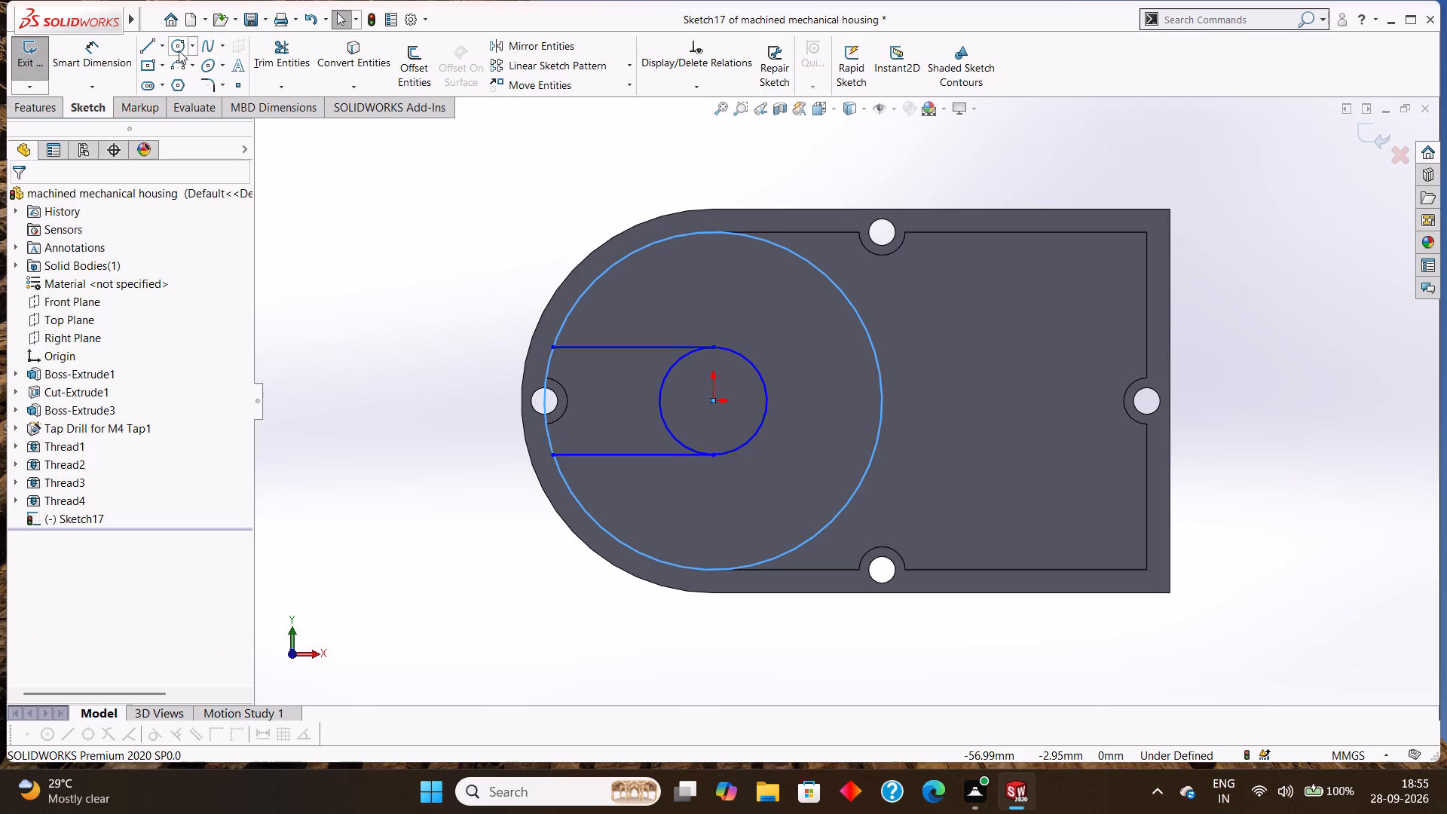
Start another circle in the pocket-floor sketch.
{"action": "left_click", "coordinate": [179, 45]}
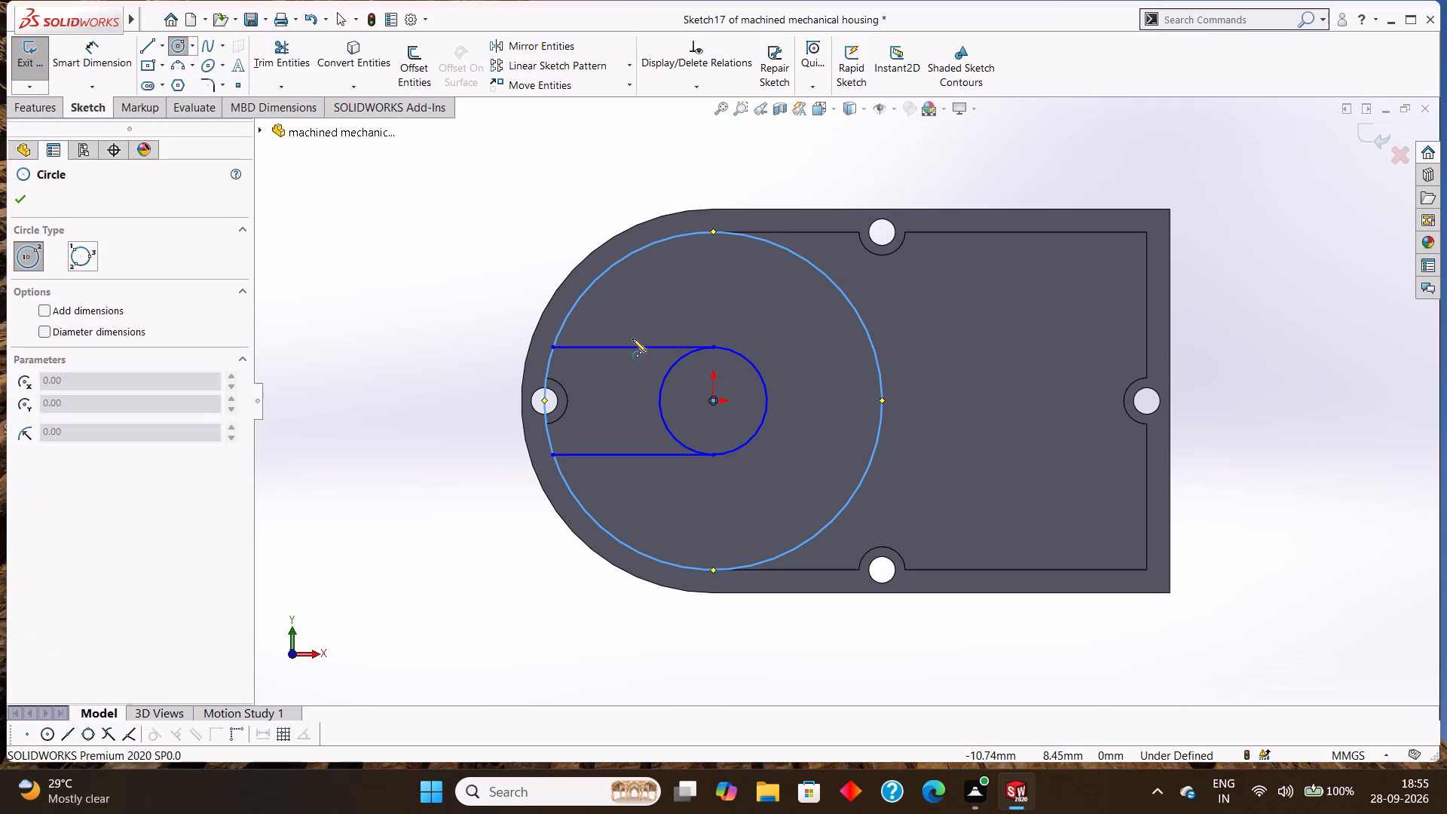
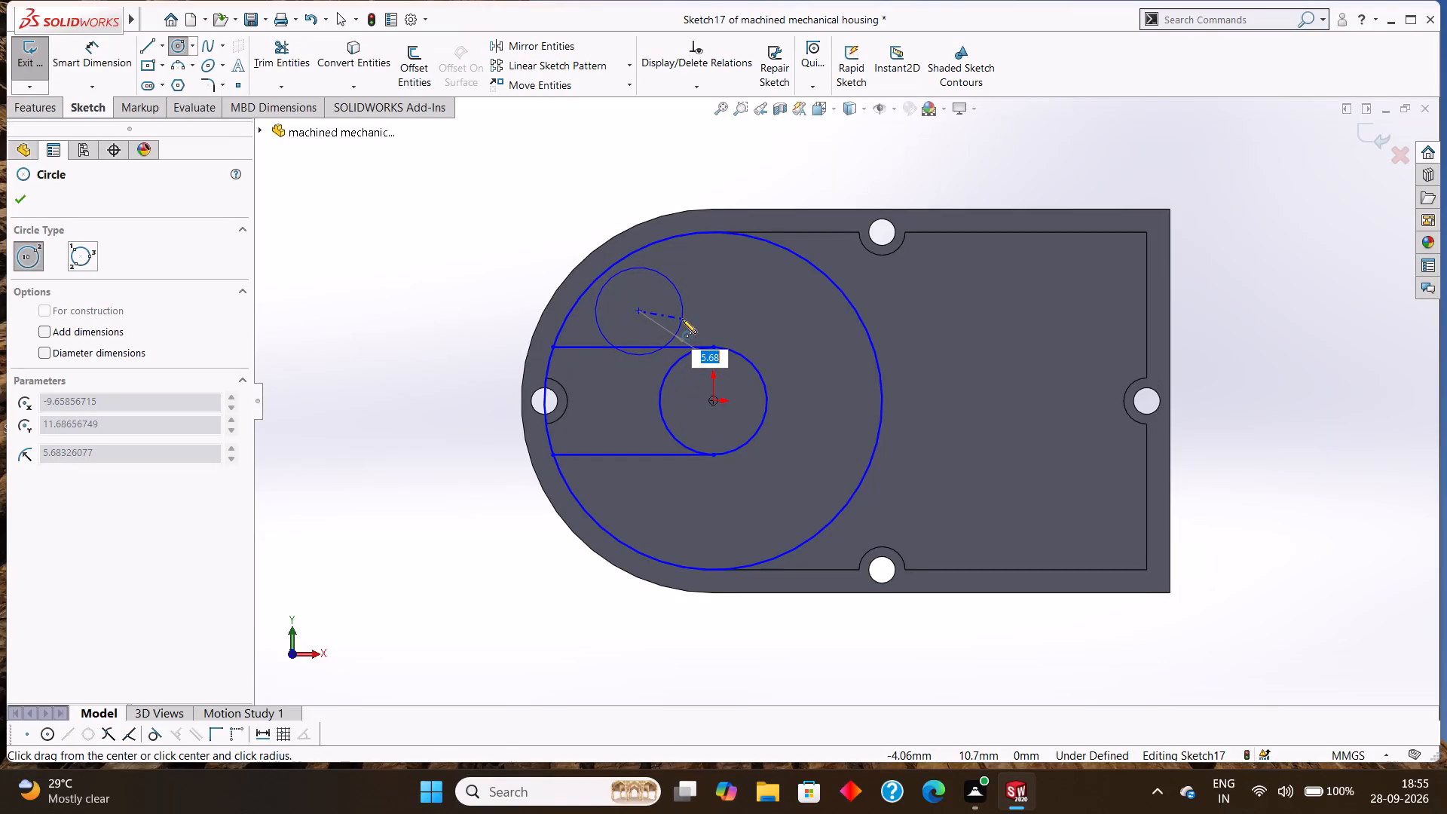
Complete the circle above the upper horizontal line with a 5 mm radius, centred about 9.7 mm left of and 11.7 mm above the origin.
{"action": "key", "text": "5"}
{"action": "key", "text": "Return"}
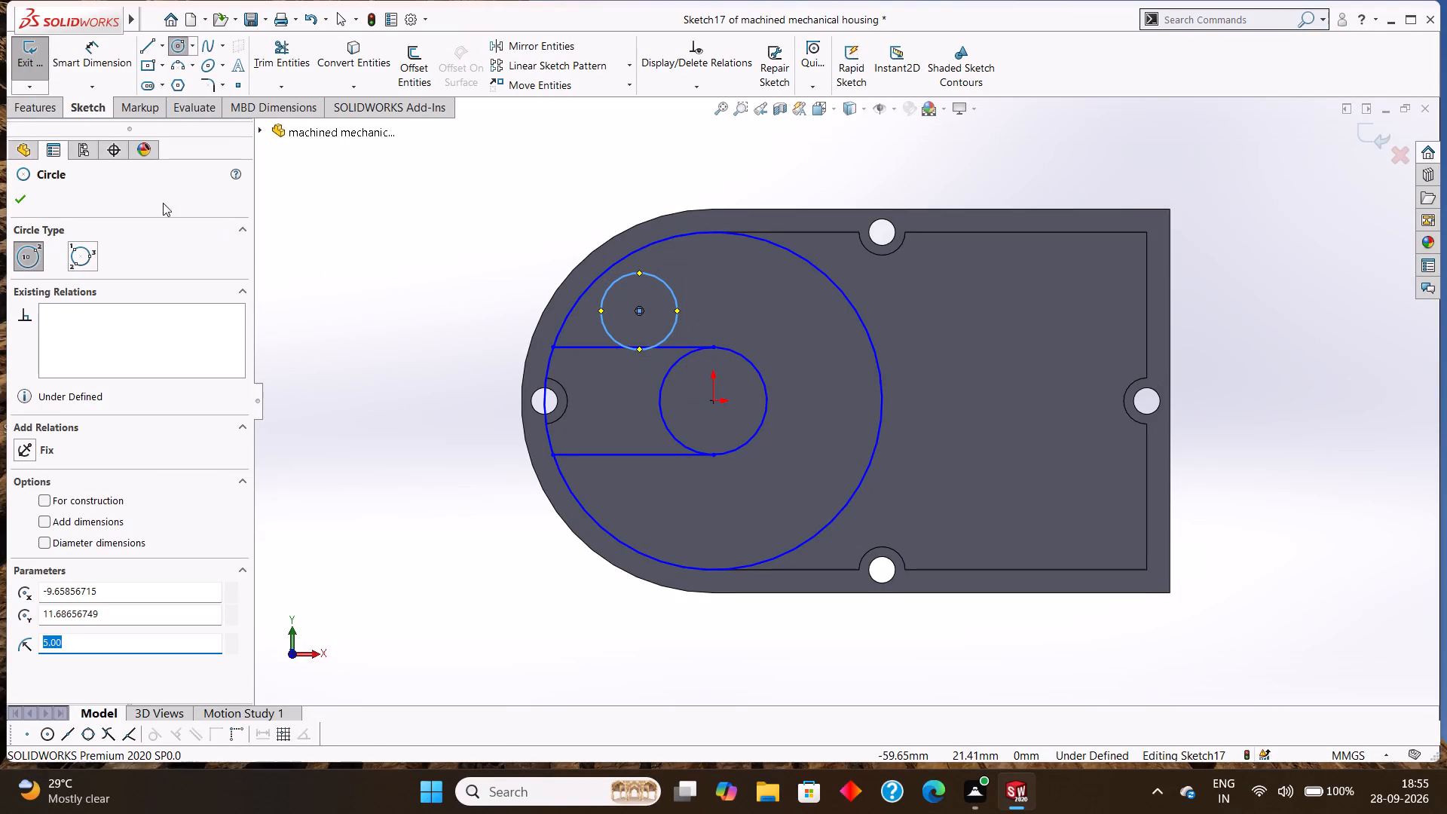
{"action": "left_click", "coordinate": [18, 196]}
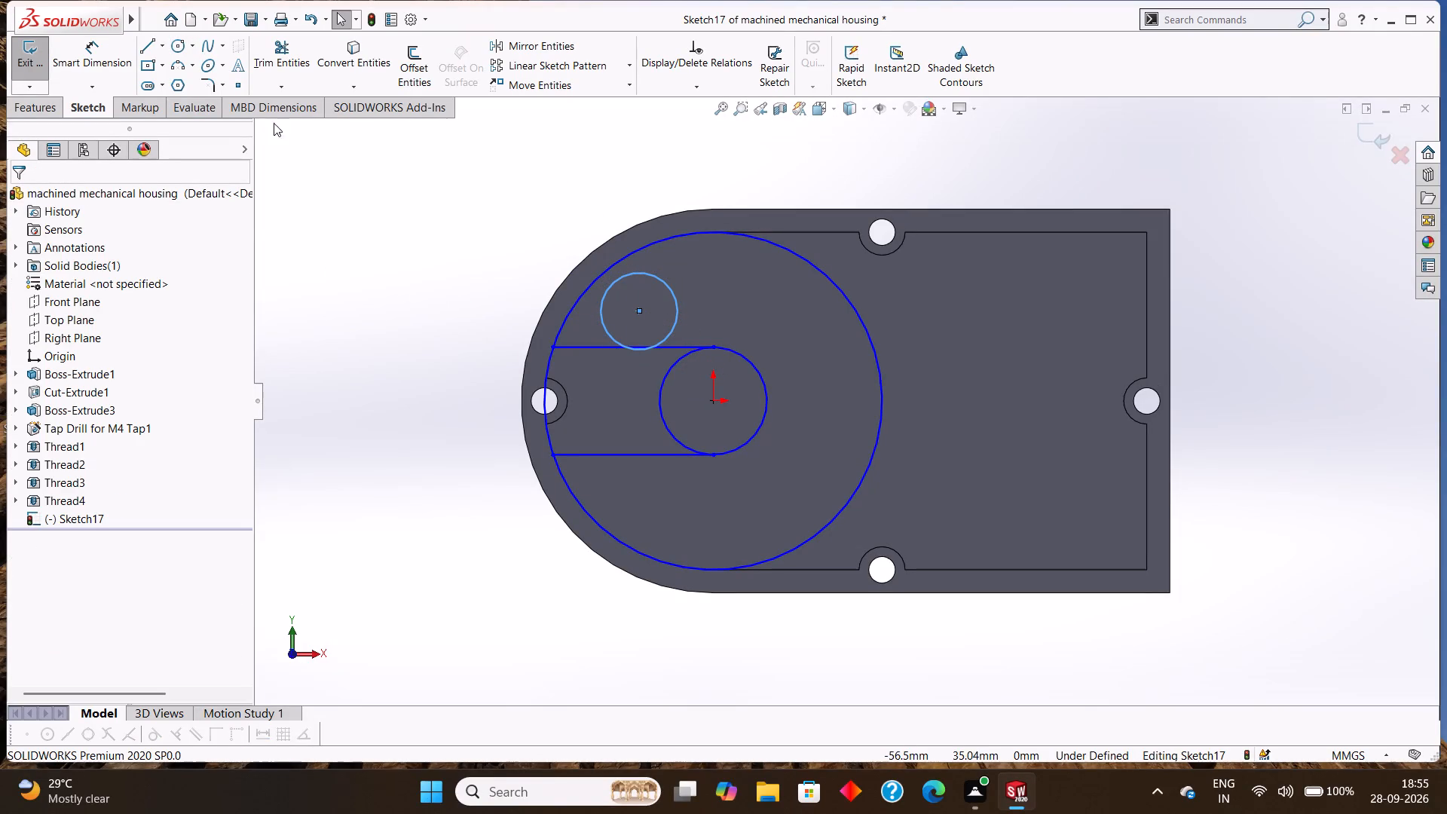
Add a 10 mm diameter dimension to the small circle above the upper horizontal line.
{"action": "left_click", "coordinate": [94, 50]}
{"action": "left_click", "coordinate": [616, 282]}
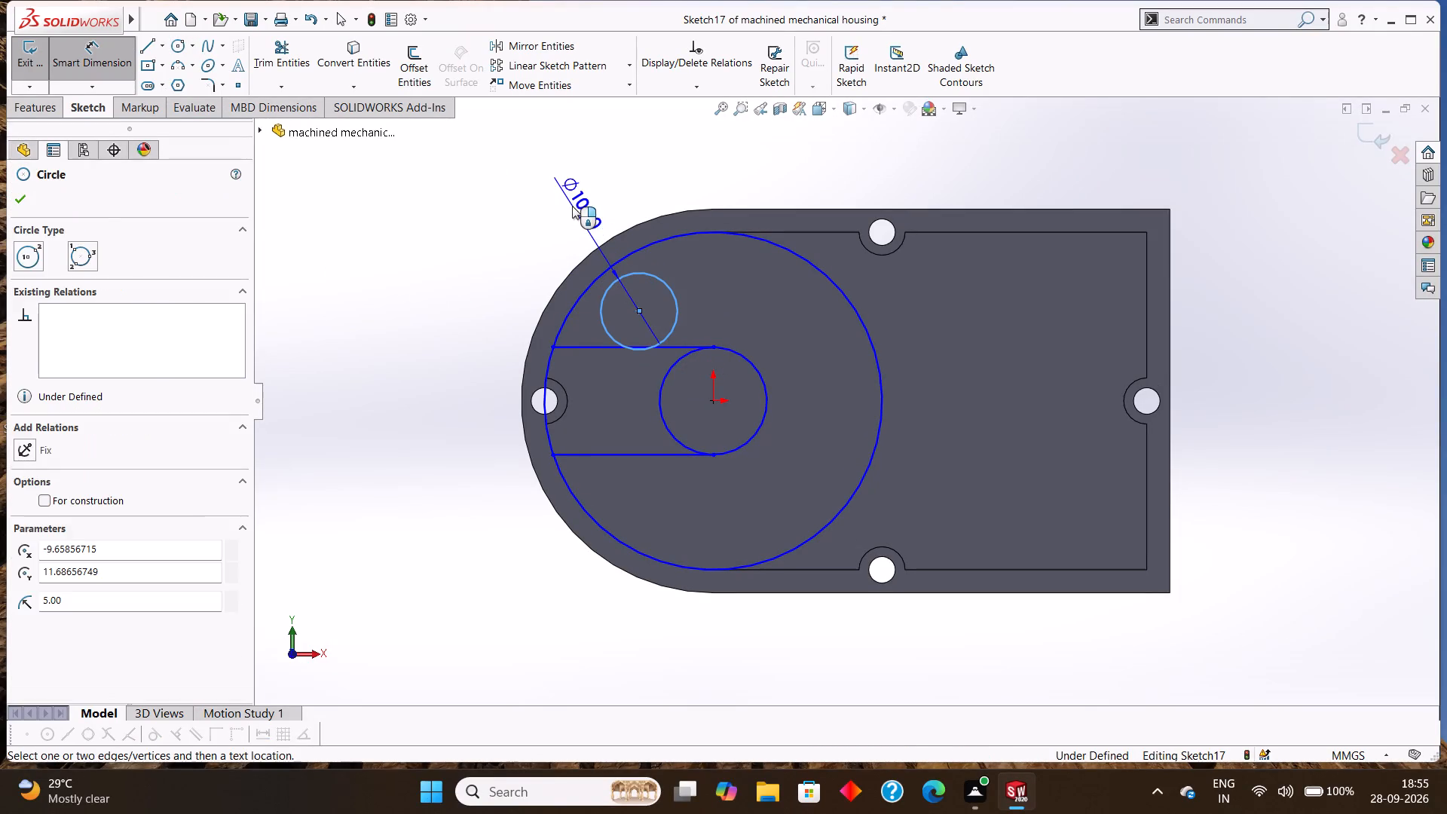
{"action": "left_click", "coordinate": [572, 206]}
{"action": "left_click", "coordinate": [500, 174]}
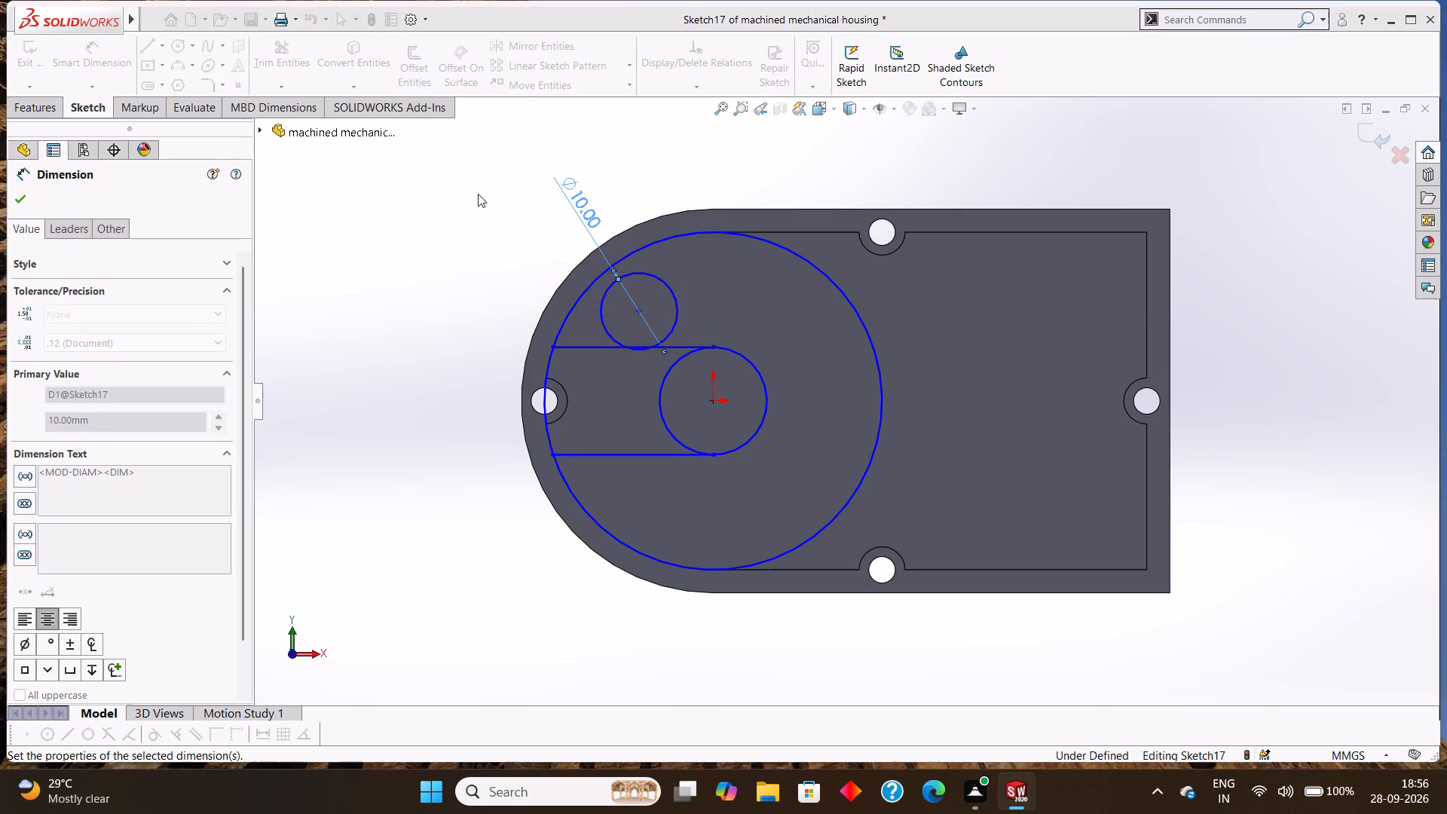
{"action": "left_click", "coordinate": [13, 194]}
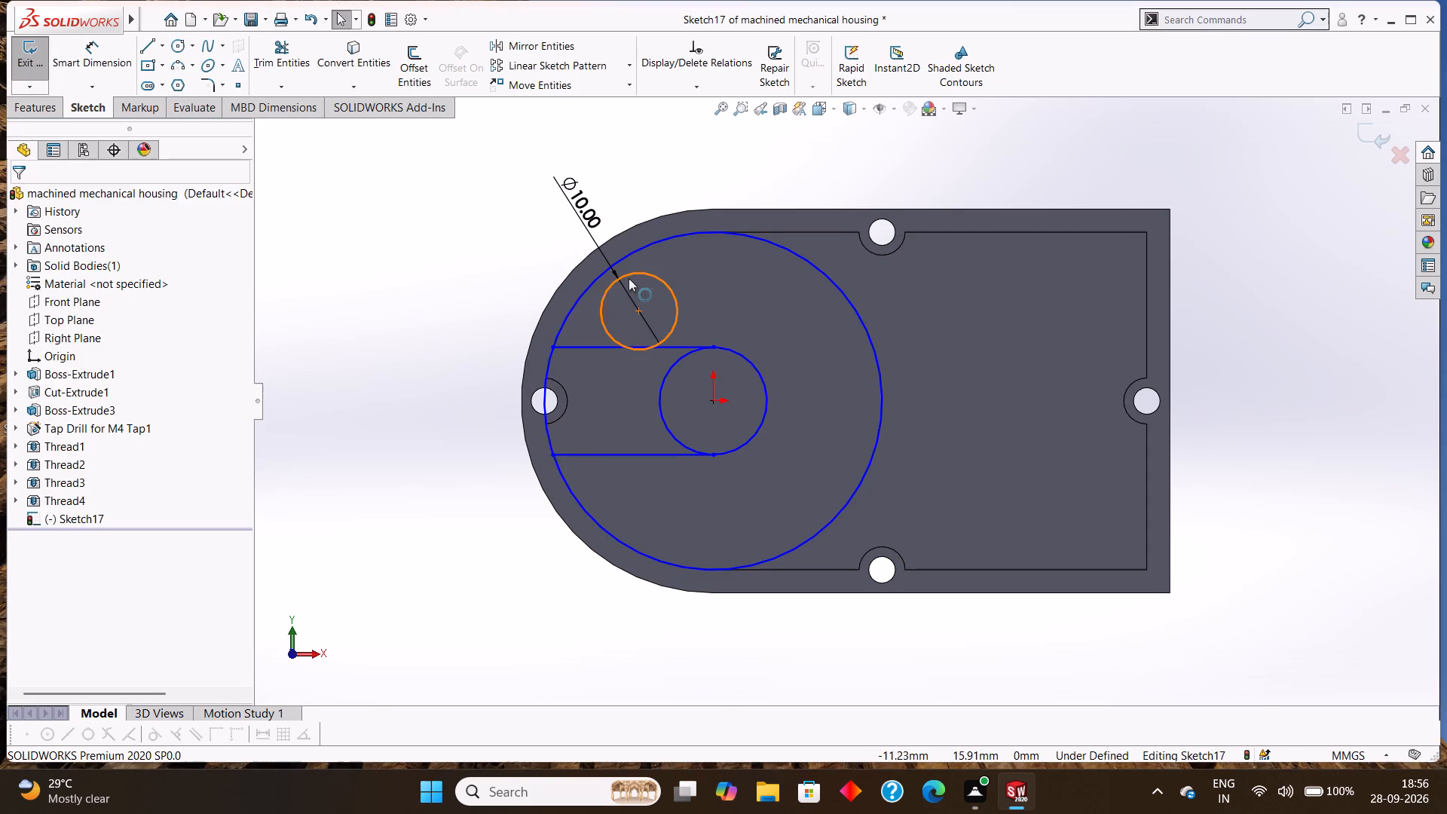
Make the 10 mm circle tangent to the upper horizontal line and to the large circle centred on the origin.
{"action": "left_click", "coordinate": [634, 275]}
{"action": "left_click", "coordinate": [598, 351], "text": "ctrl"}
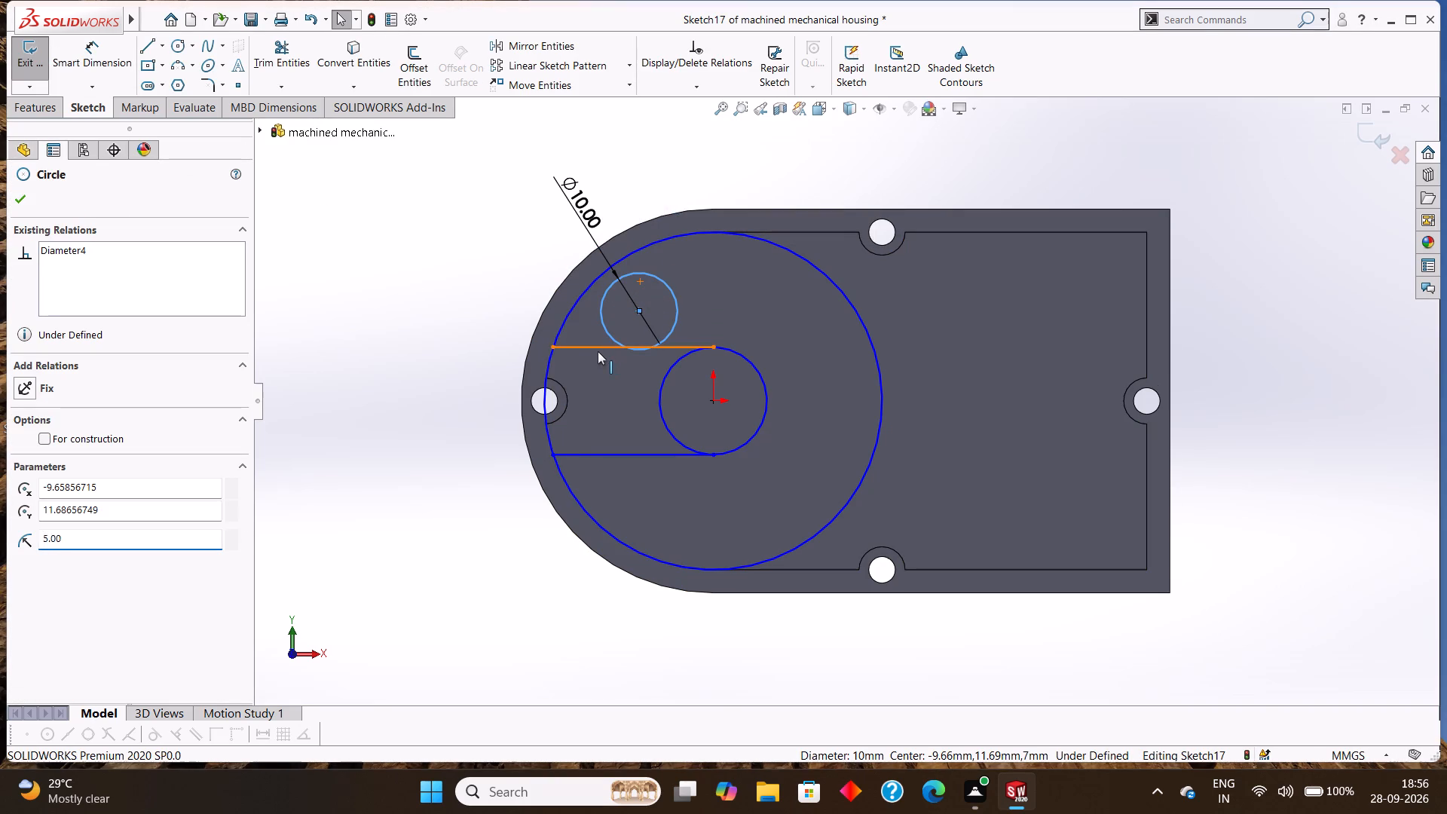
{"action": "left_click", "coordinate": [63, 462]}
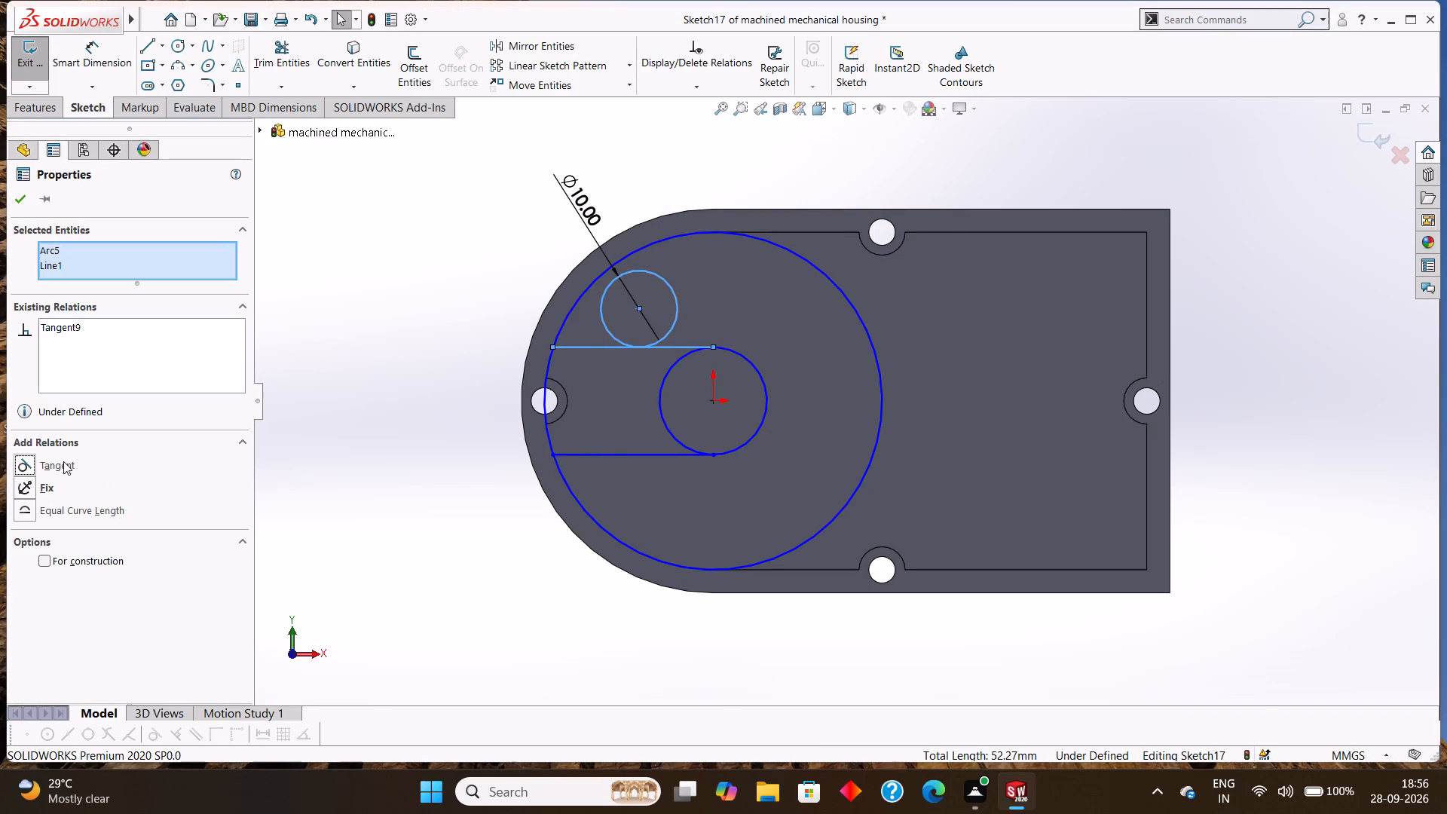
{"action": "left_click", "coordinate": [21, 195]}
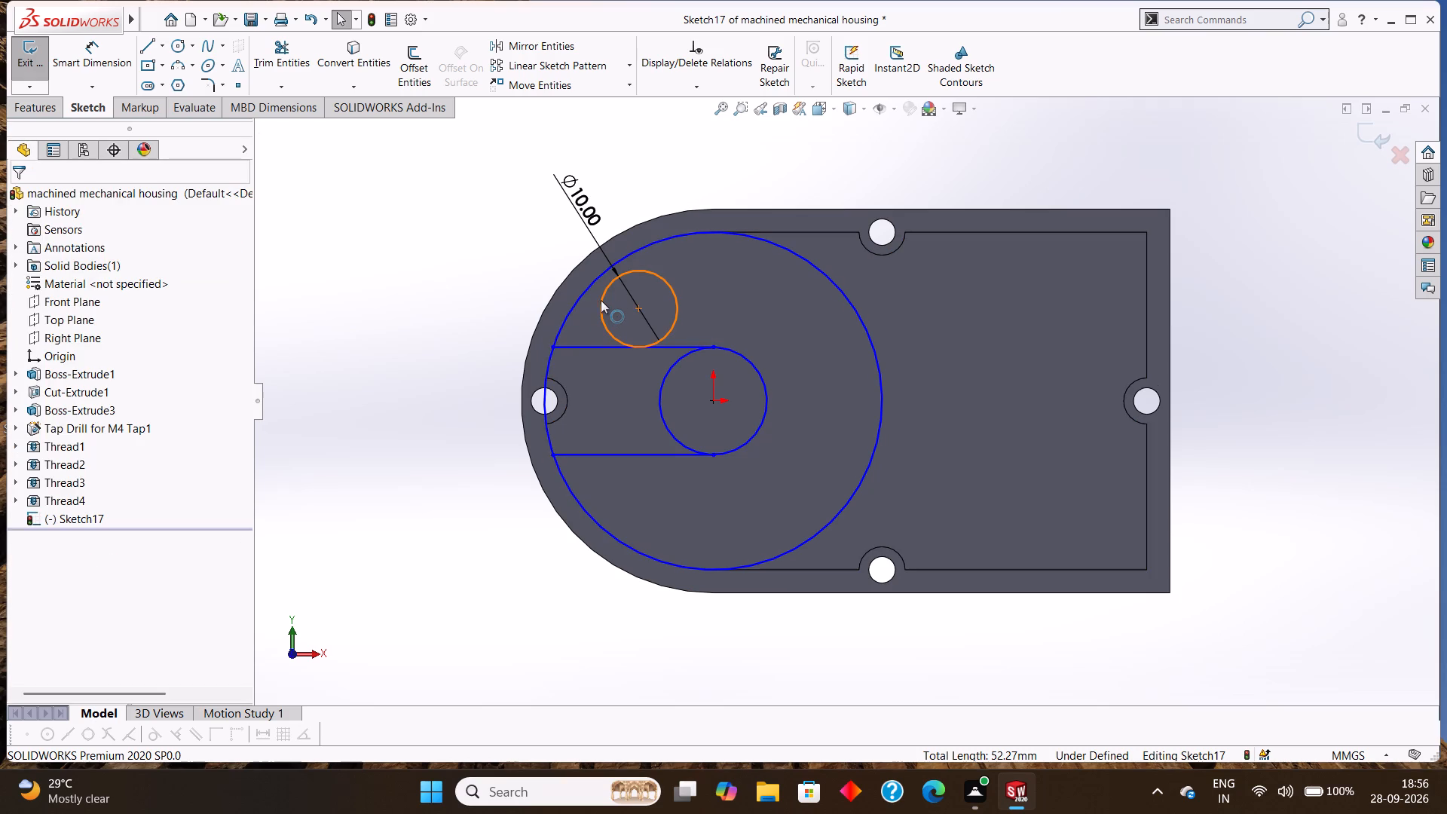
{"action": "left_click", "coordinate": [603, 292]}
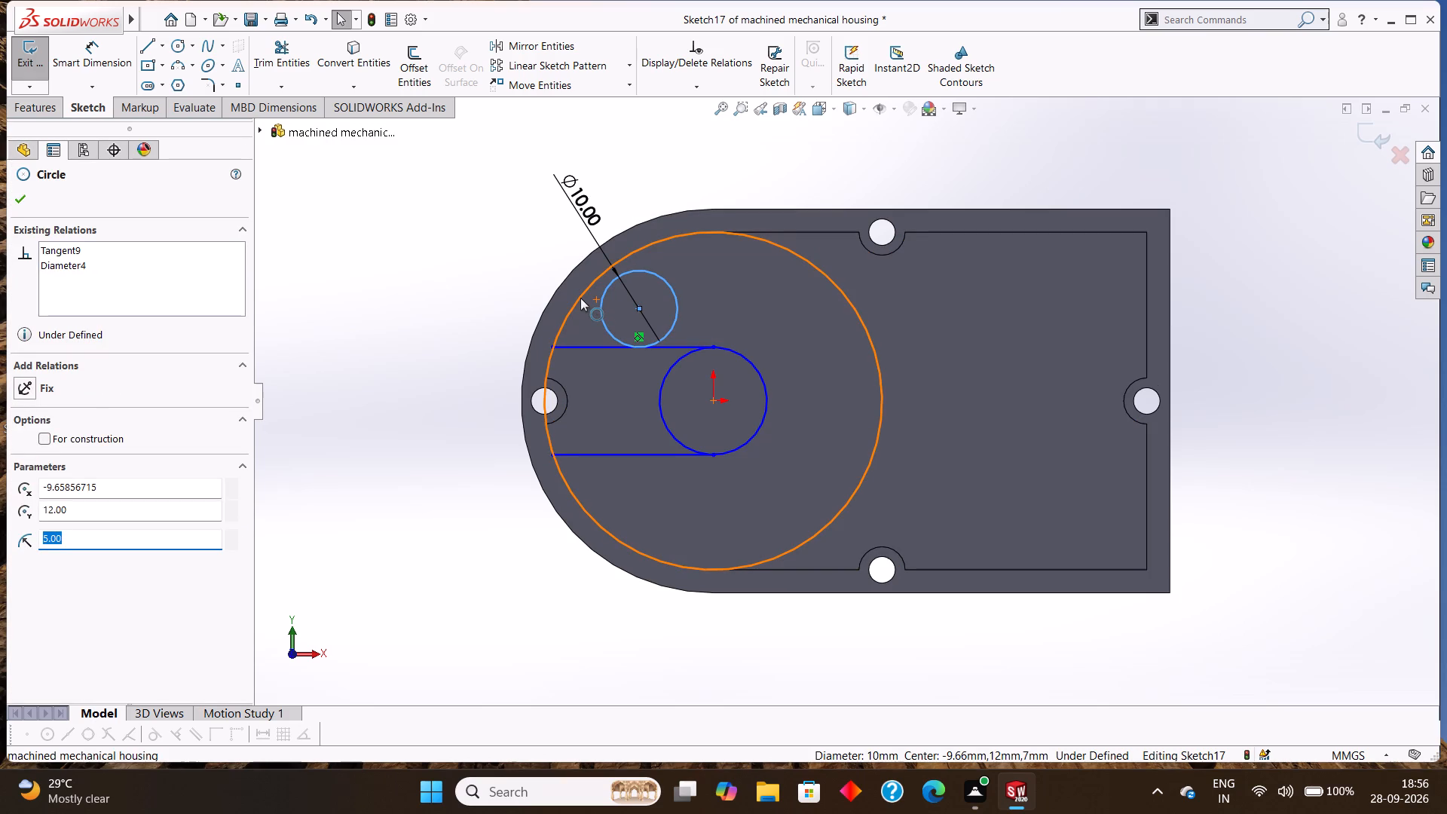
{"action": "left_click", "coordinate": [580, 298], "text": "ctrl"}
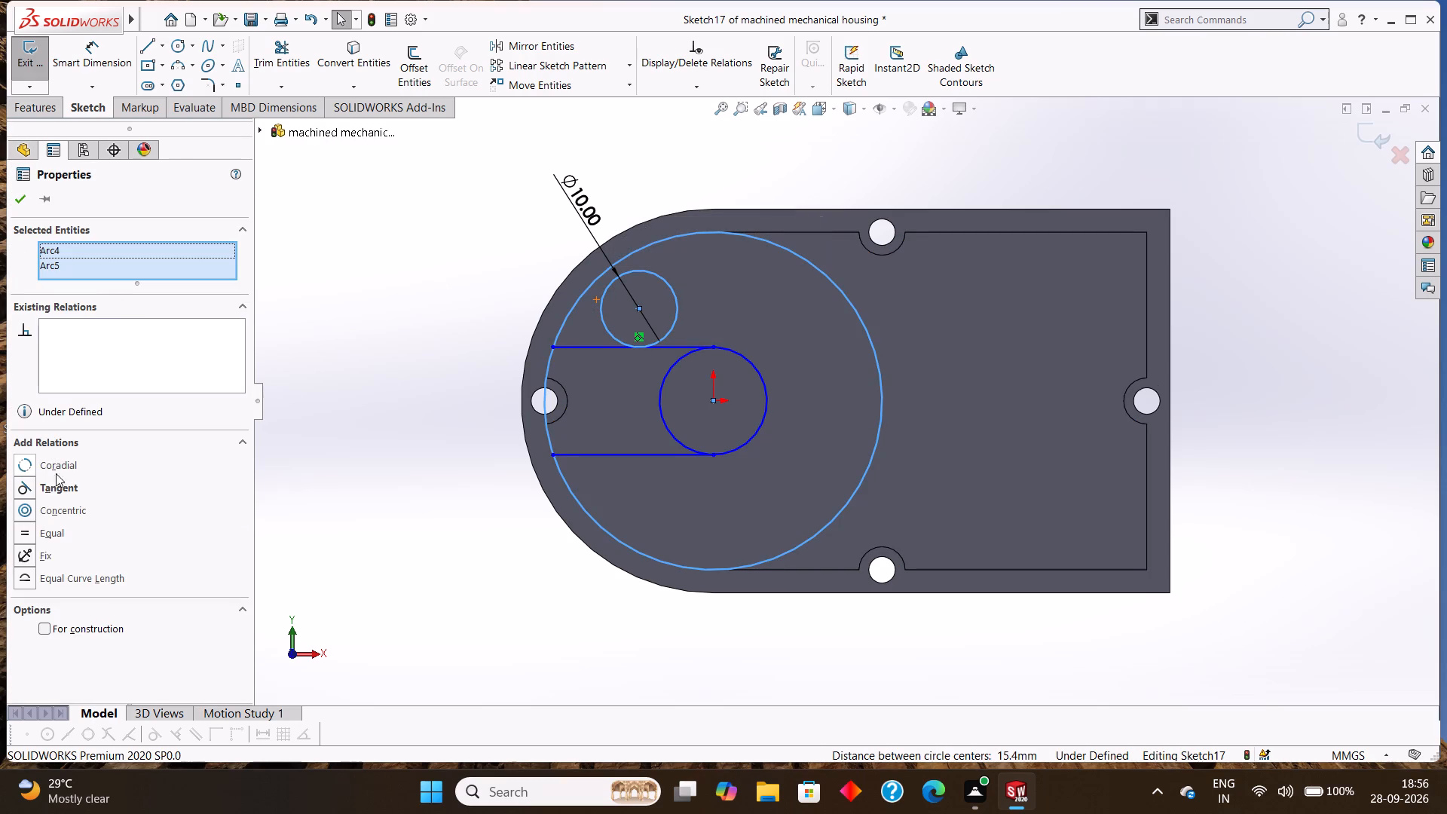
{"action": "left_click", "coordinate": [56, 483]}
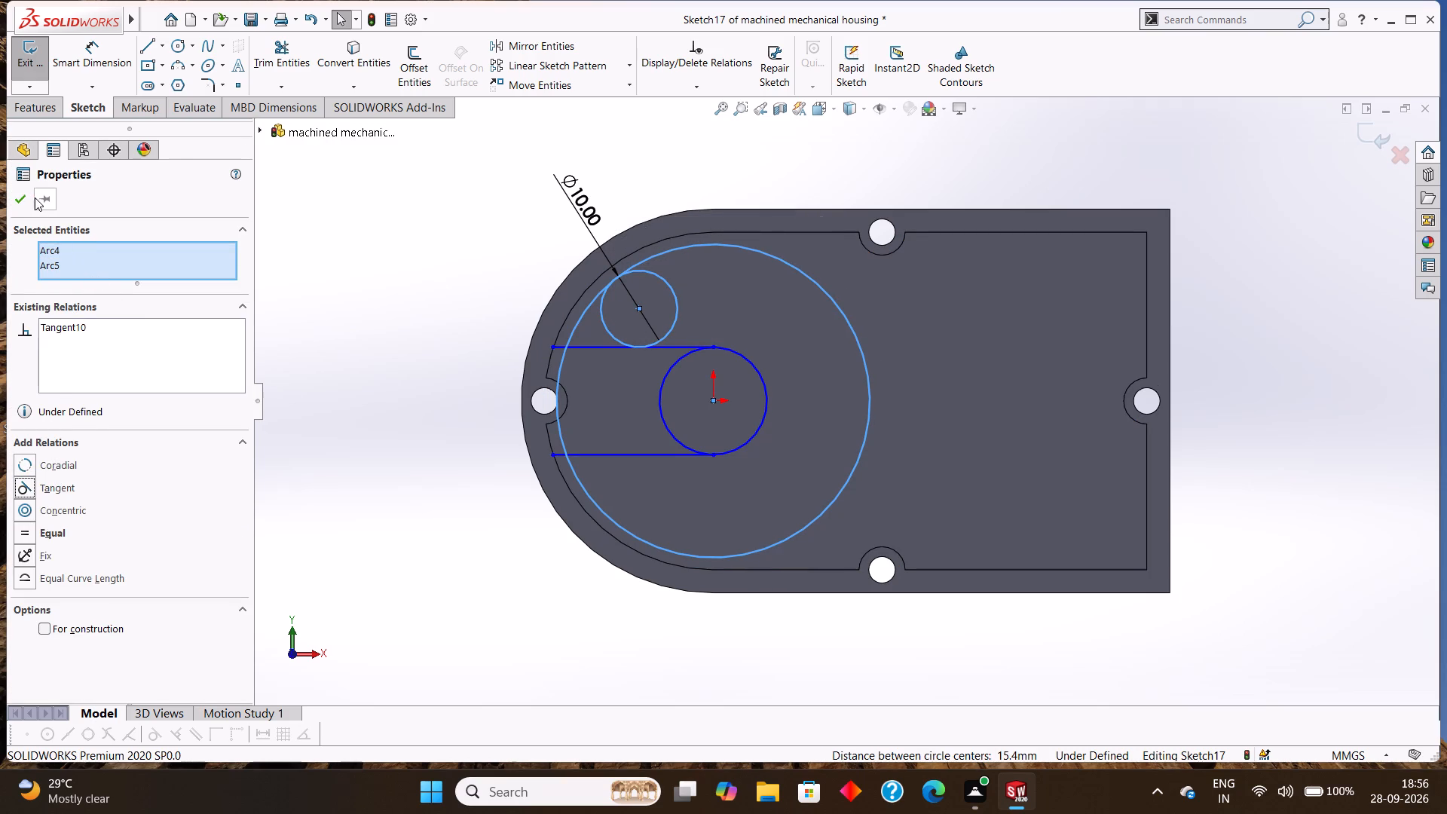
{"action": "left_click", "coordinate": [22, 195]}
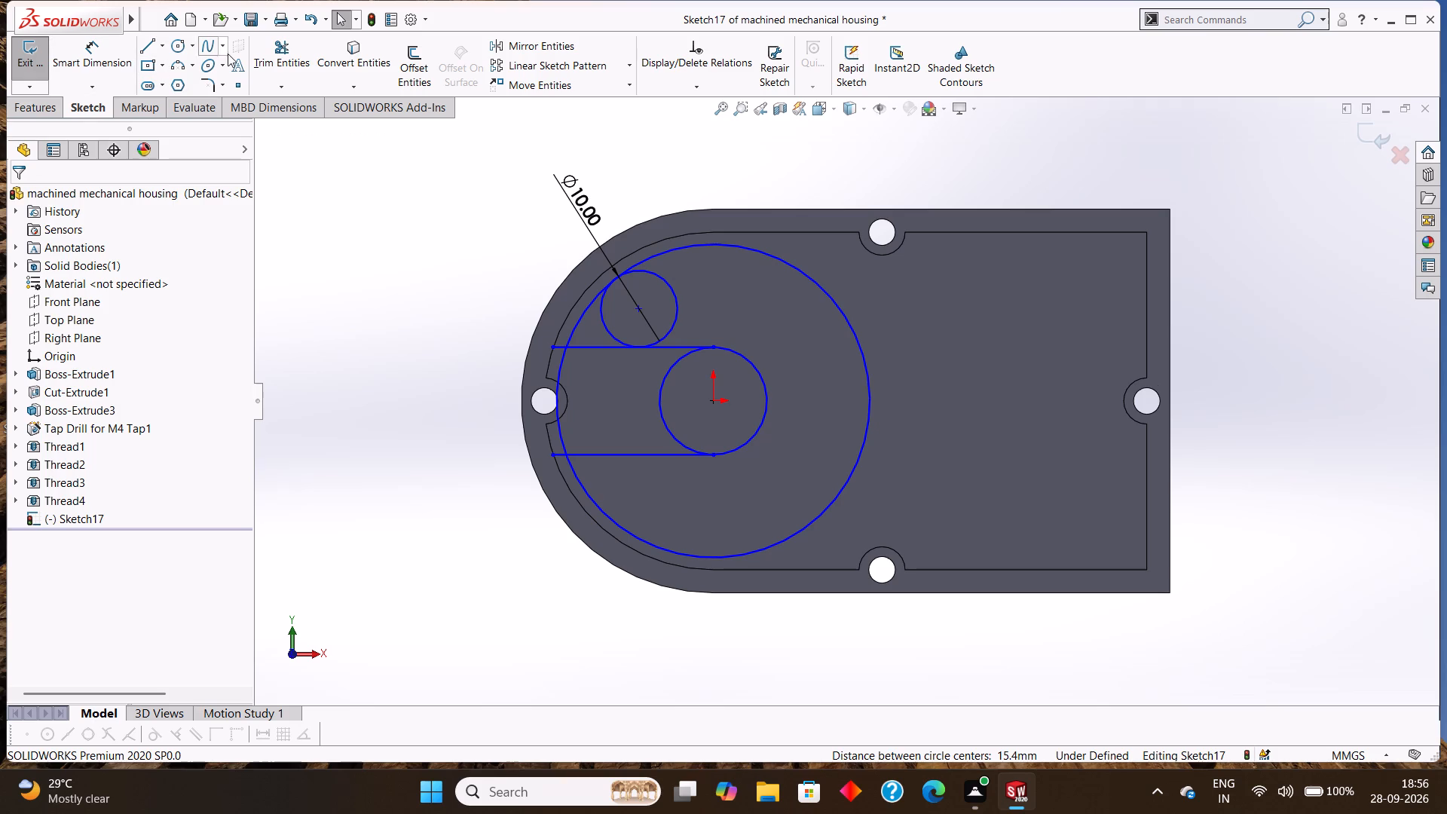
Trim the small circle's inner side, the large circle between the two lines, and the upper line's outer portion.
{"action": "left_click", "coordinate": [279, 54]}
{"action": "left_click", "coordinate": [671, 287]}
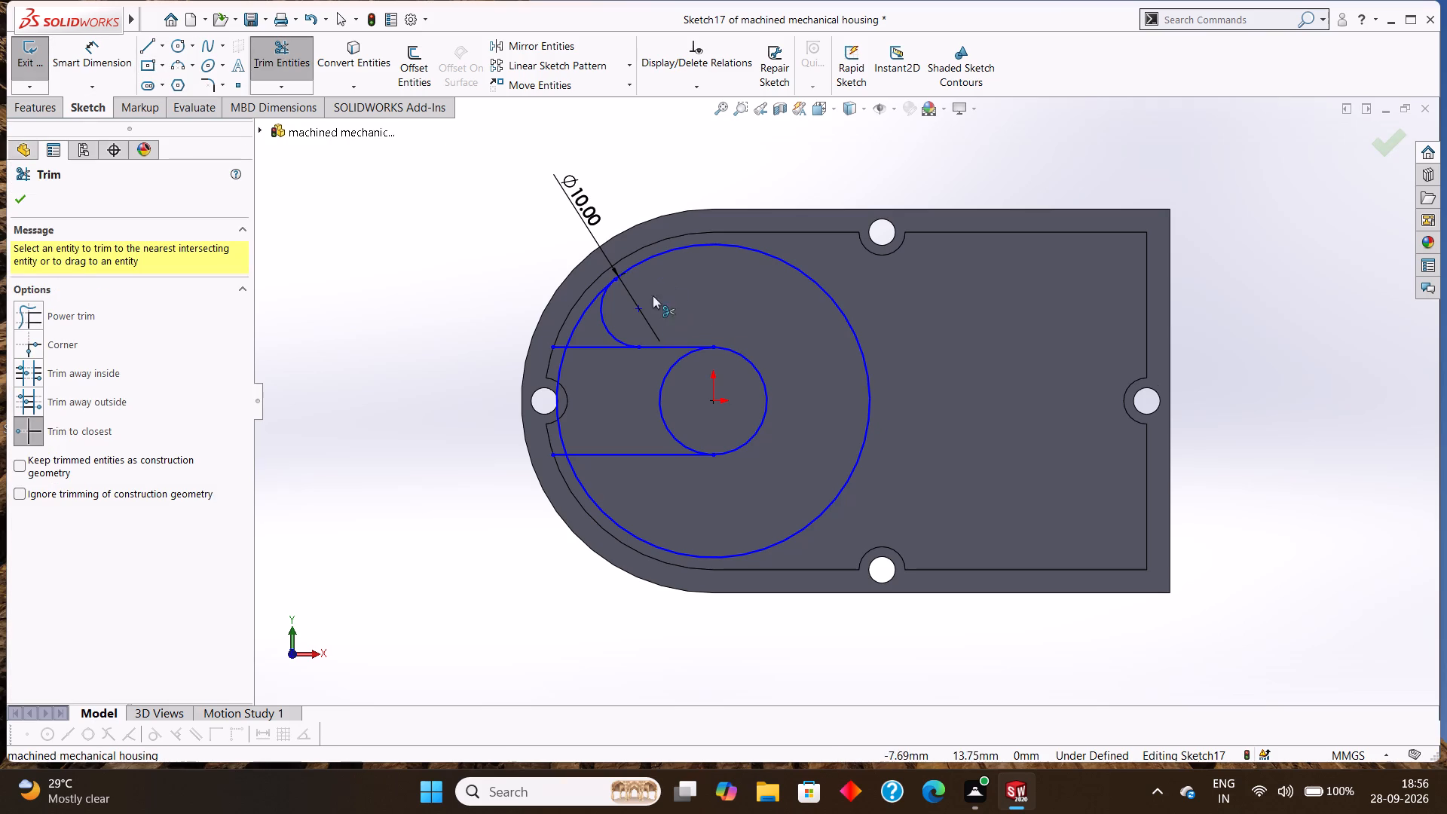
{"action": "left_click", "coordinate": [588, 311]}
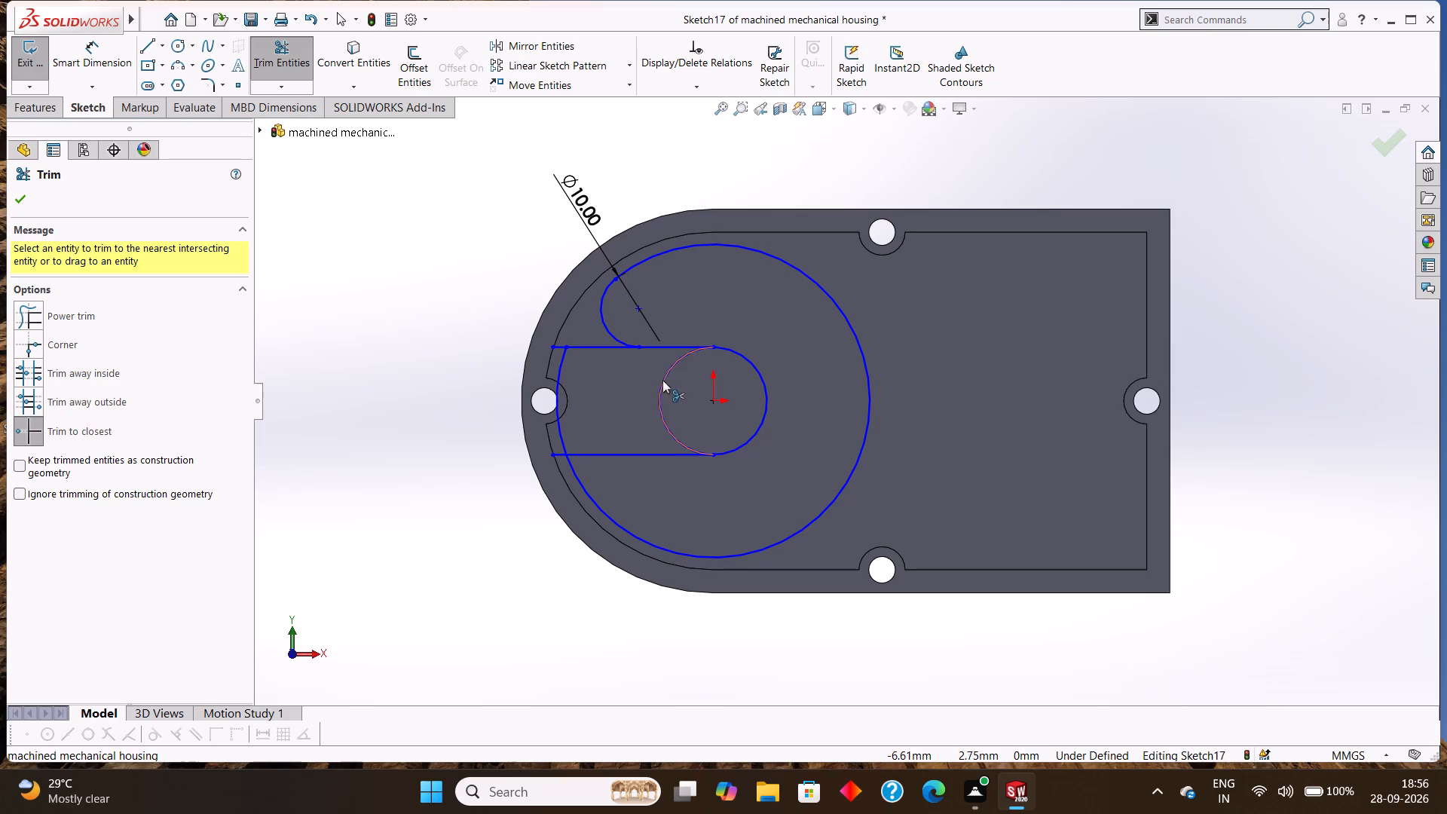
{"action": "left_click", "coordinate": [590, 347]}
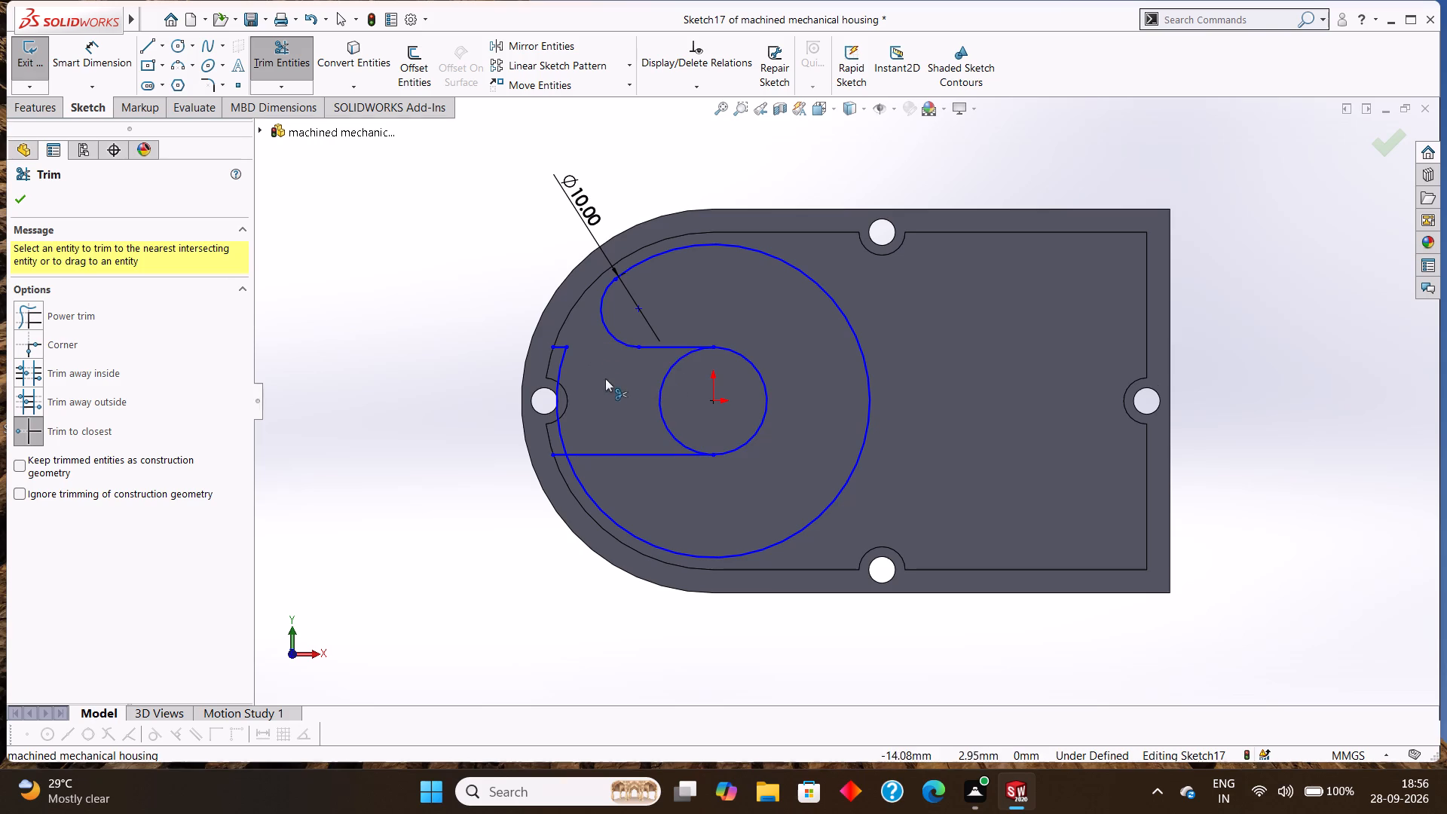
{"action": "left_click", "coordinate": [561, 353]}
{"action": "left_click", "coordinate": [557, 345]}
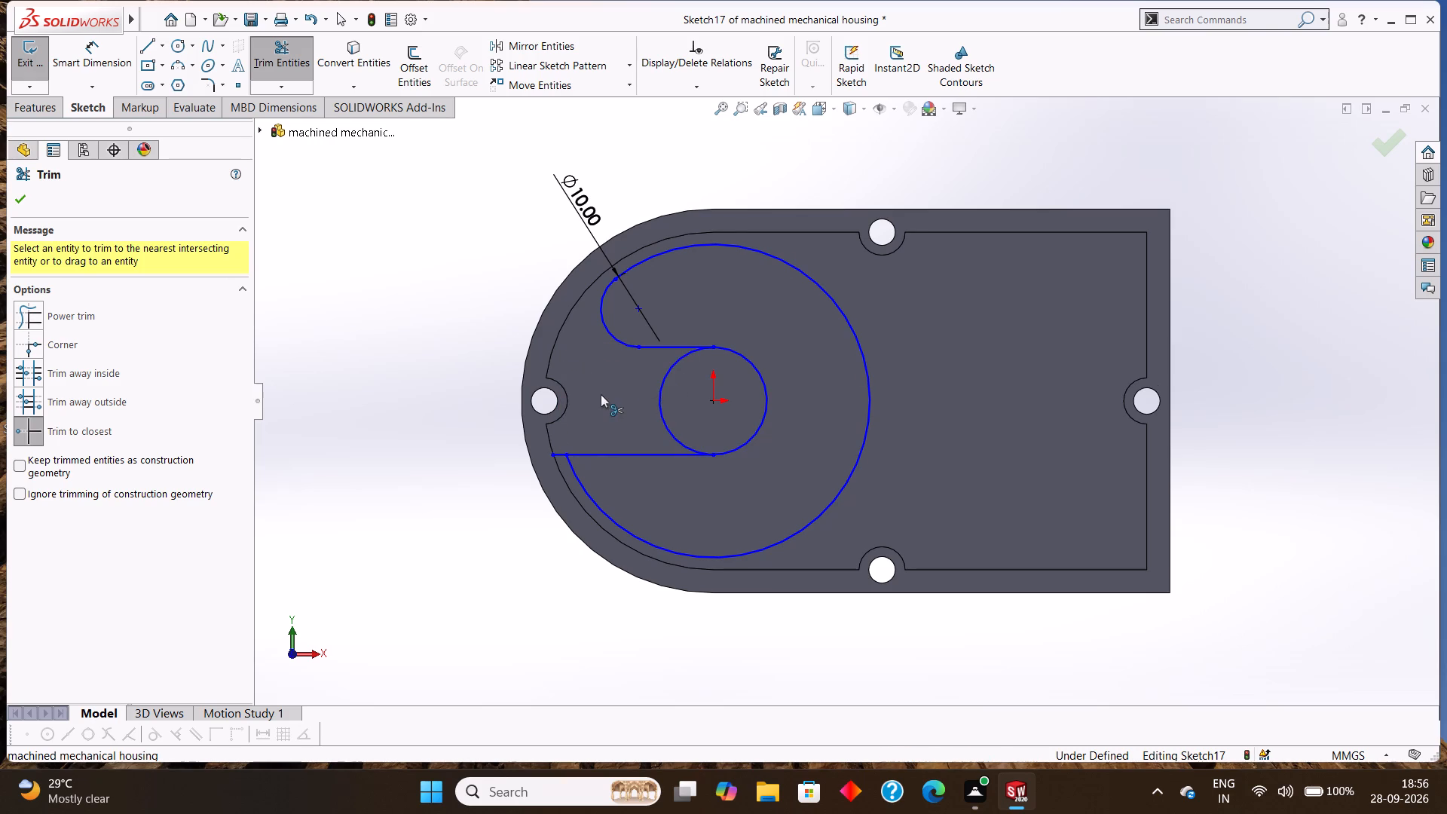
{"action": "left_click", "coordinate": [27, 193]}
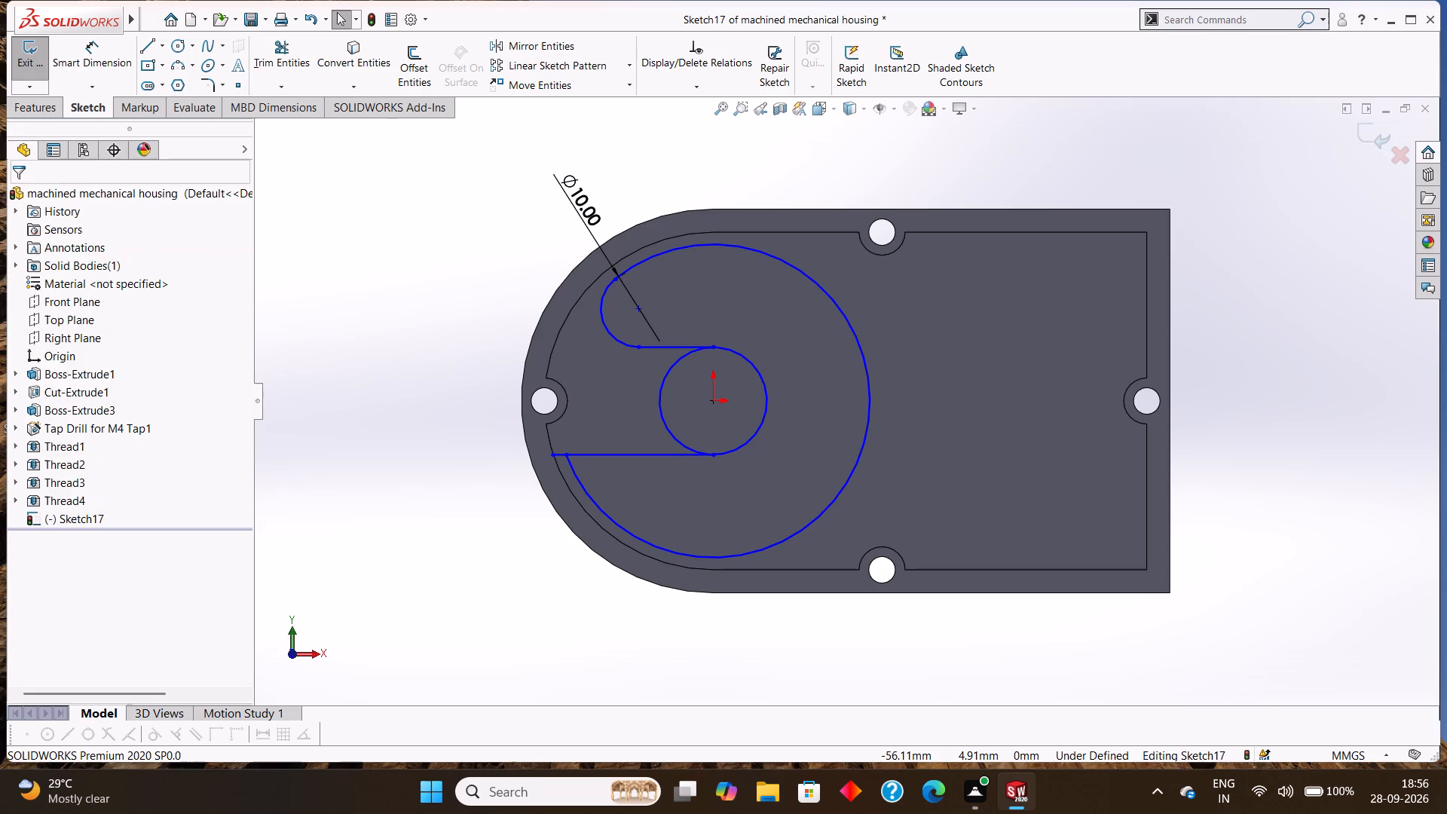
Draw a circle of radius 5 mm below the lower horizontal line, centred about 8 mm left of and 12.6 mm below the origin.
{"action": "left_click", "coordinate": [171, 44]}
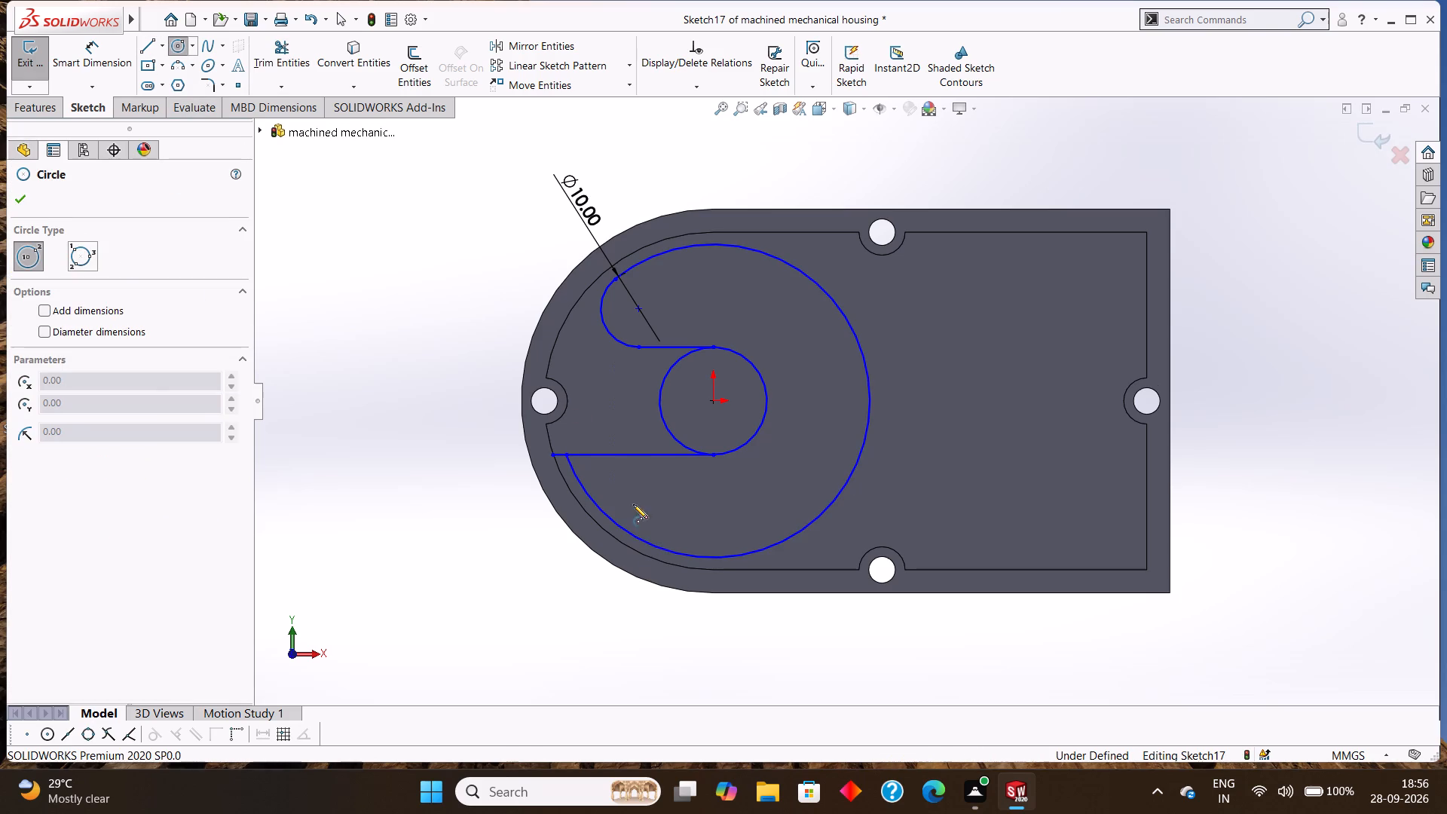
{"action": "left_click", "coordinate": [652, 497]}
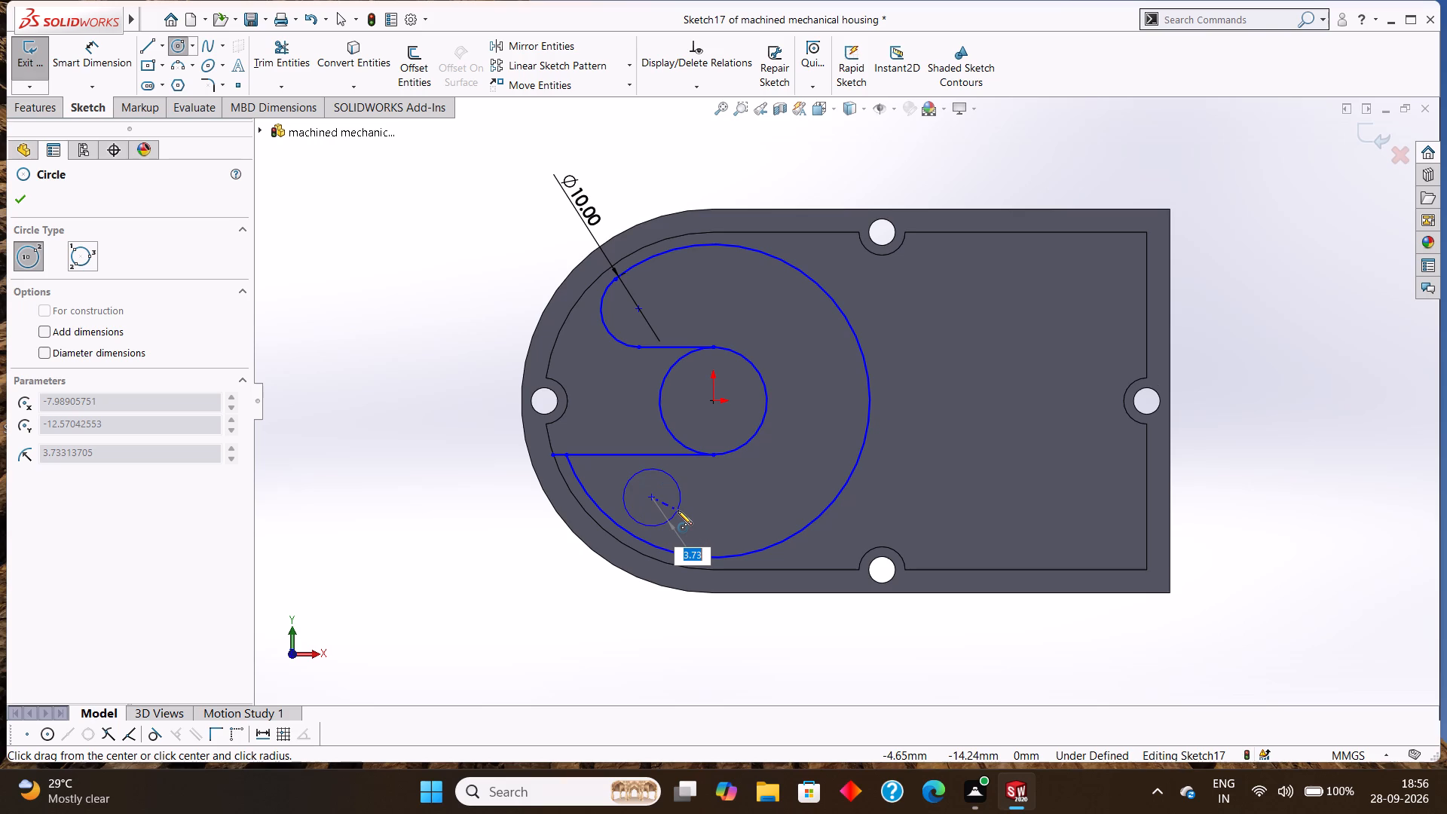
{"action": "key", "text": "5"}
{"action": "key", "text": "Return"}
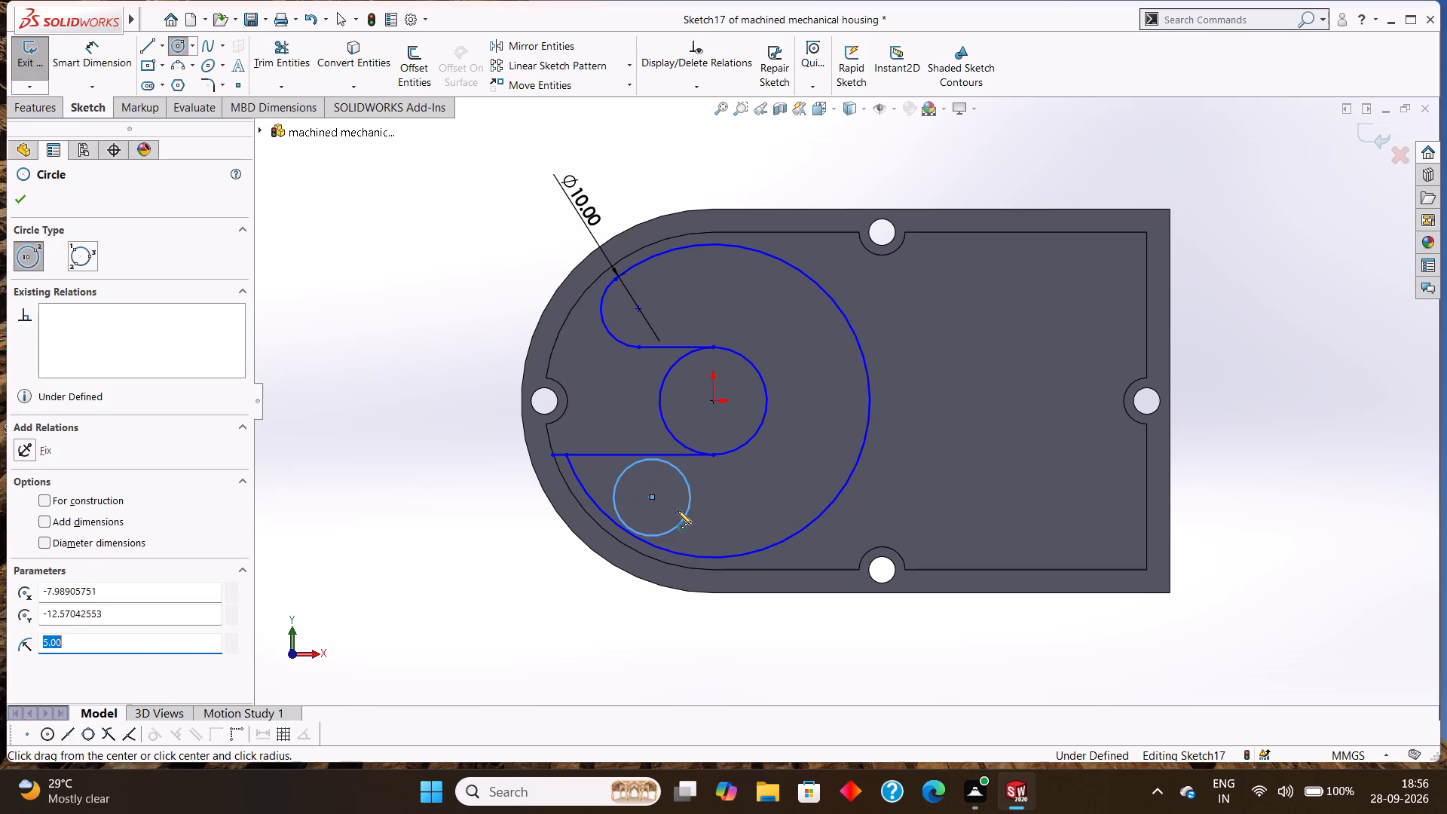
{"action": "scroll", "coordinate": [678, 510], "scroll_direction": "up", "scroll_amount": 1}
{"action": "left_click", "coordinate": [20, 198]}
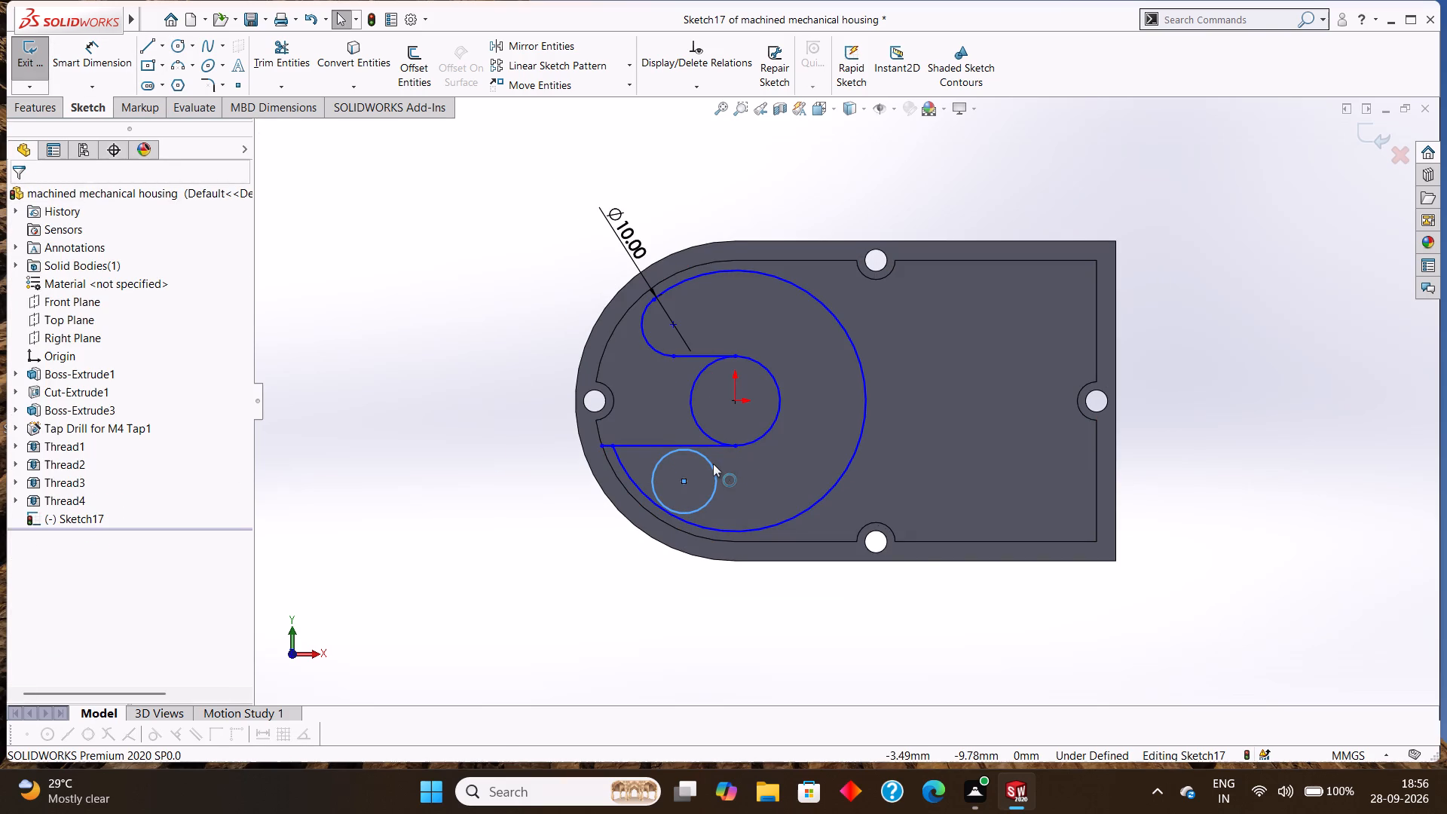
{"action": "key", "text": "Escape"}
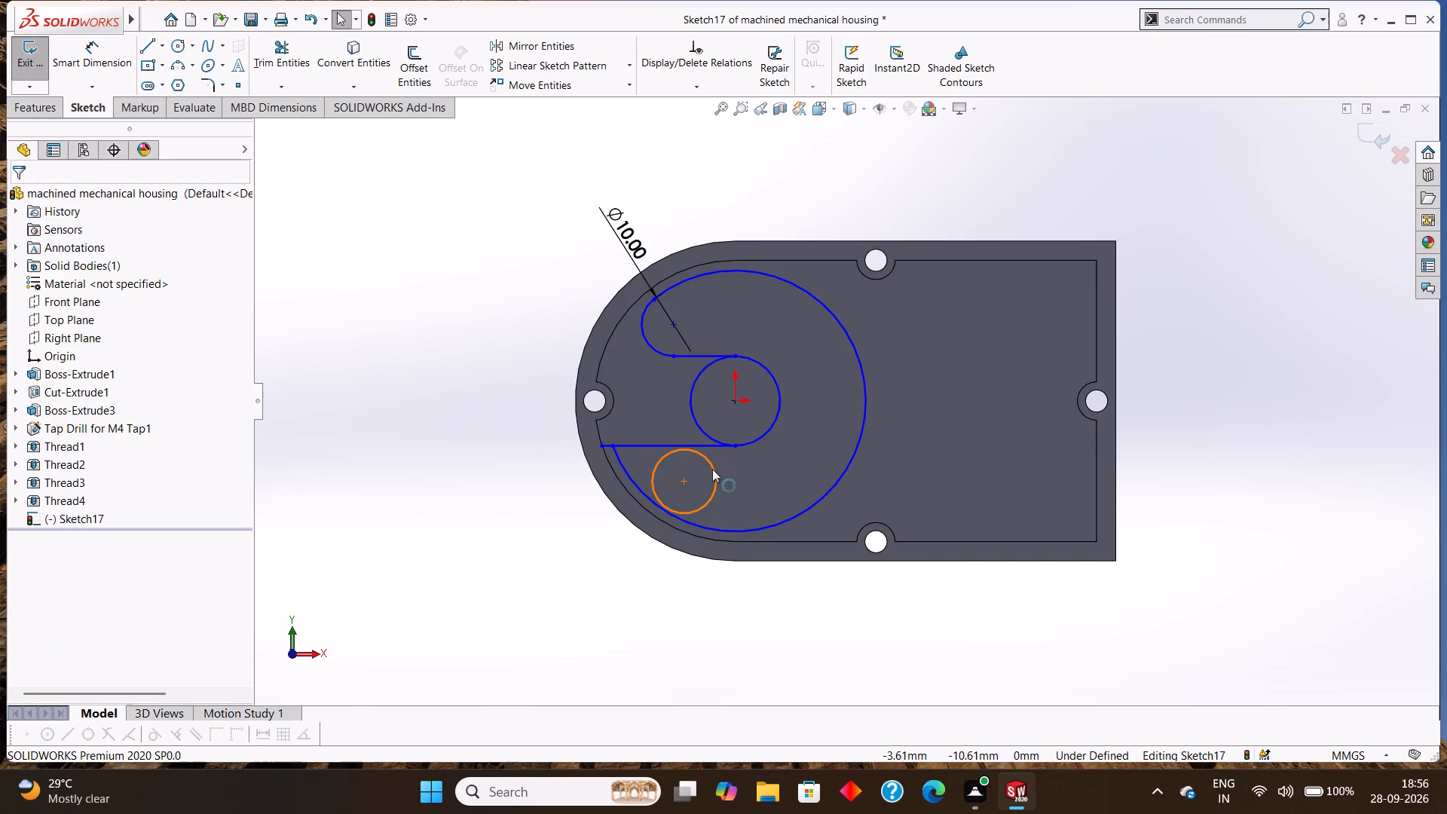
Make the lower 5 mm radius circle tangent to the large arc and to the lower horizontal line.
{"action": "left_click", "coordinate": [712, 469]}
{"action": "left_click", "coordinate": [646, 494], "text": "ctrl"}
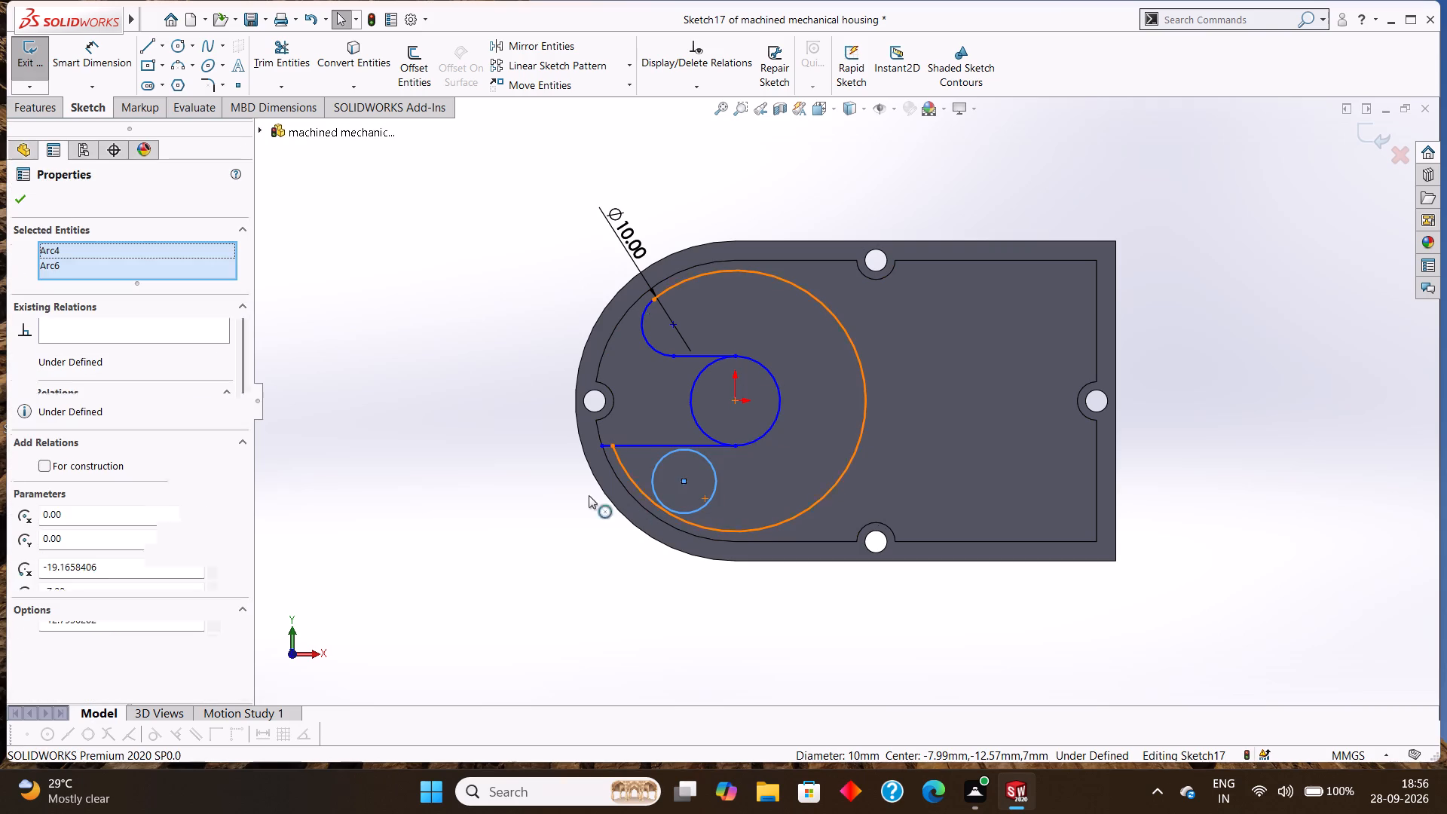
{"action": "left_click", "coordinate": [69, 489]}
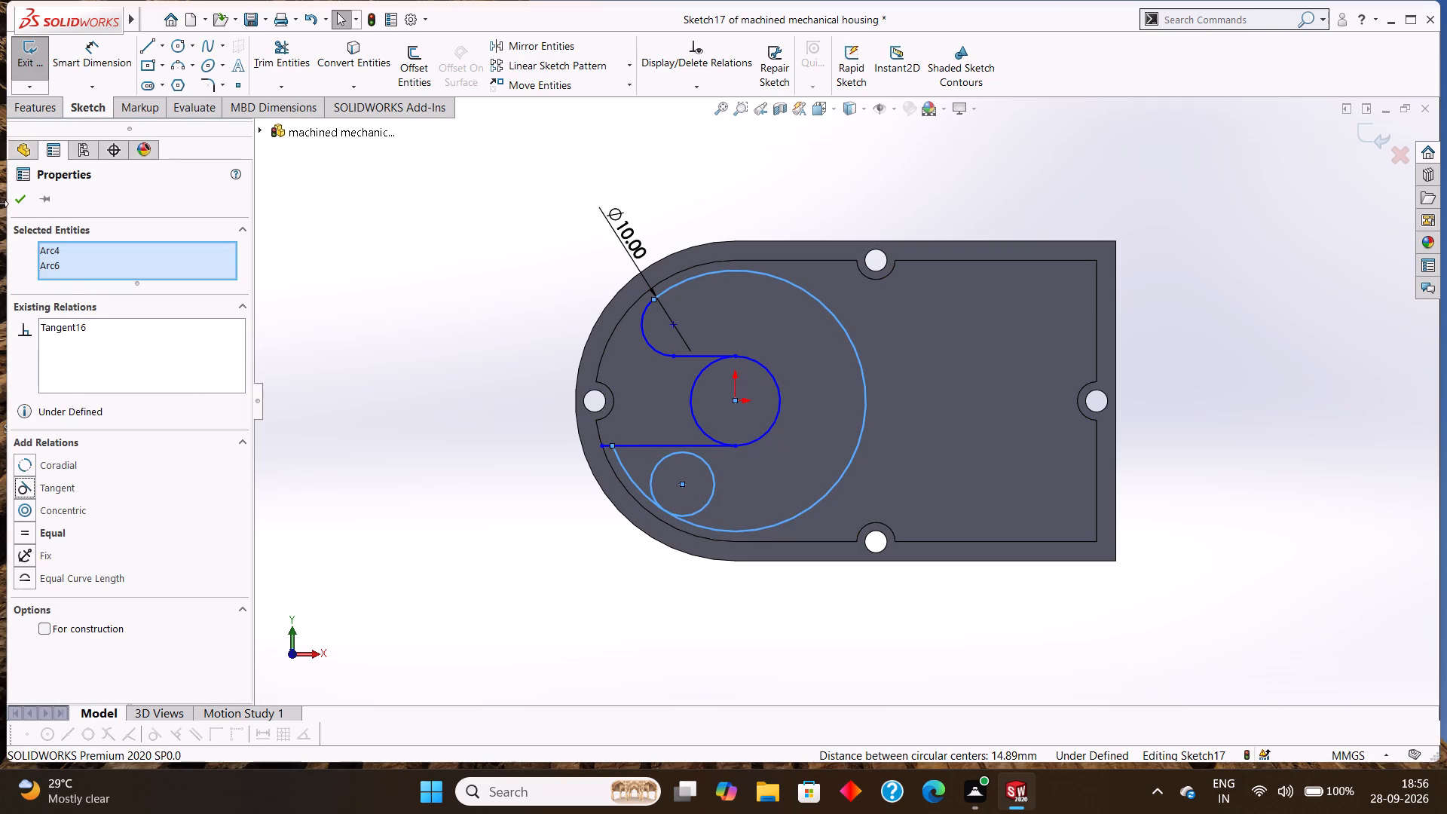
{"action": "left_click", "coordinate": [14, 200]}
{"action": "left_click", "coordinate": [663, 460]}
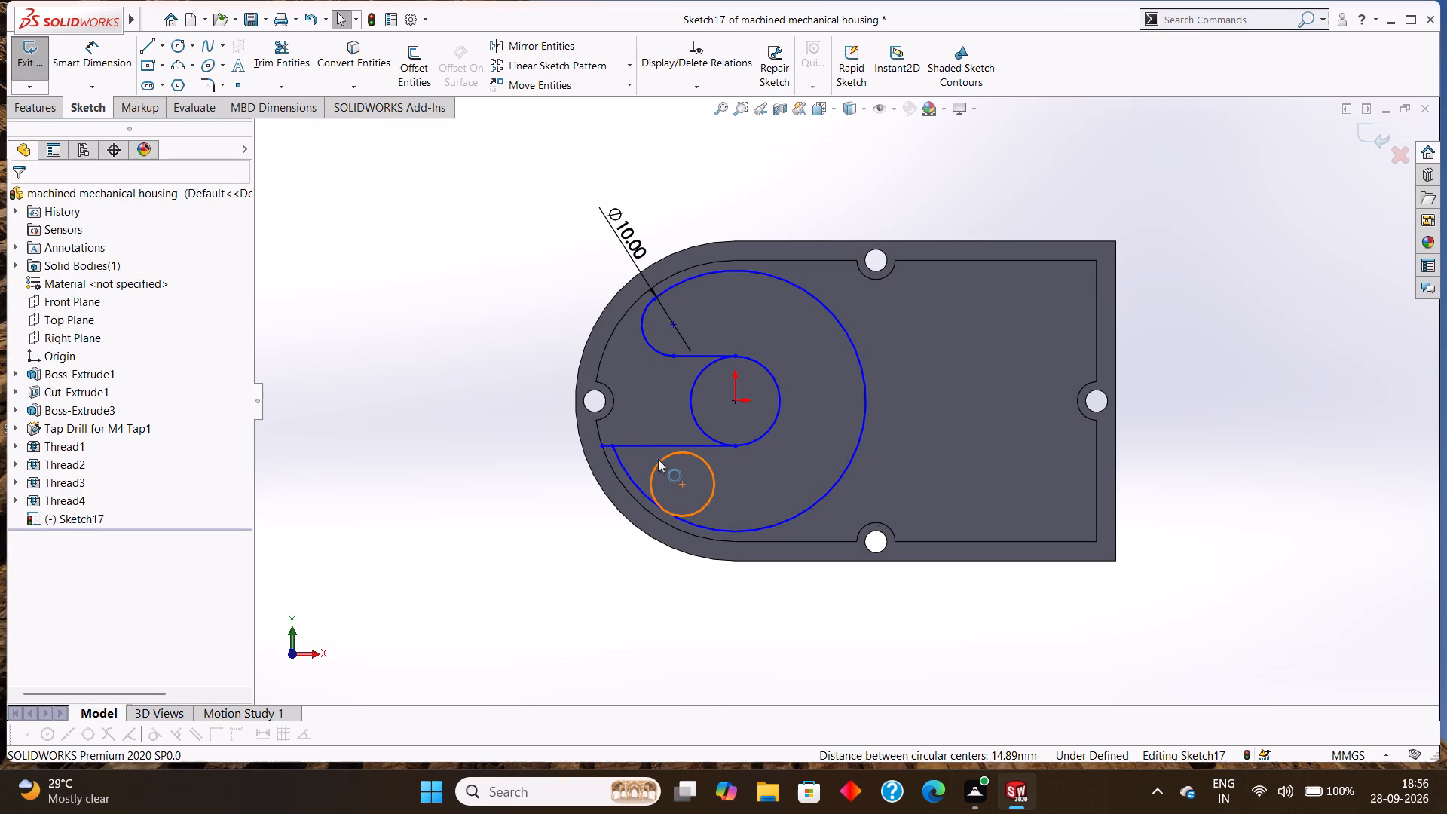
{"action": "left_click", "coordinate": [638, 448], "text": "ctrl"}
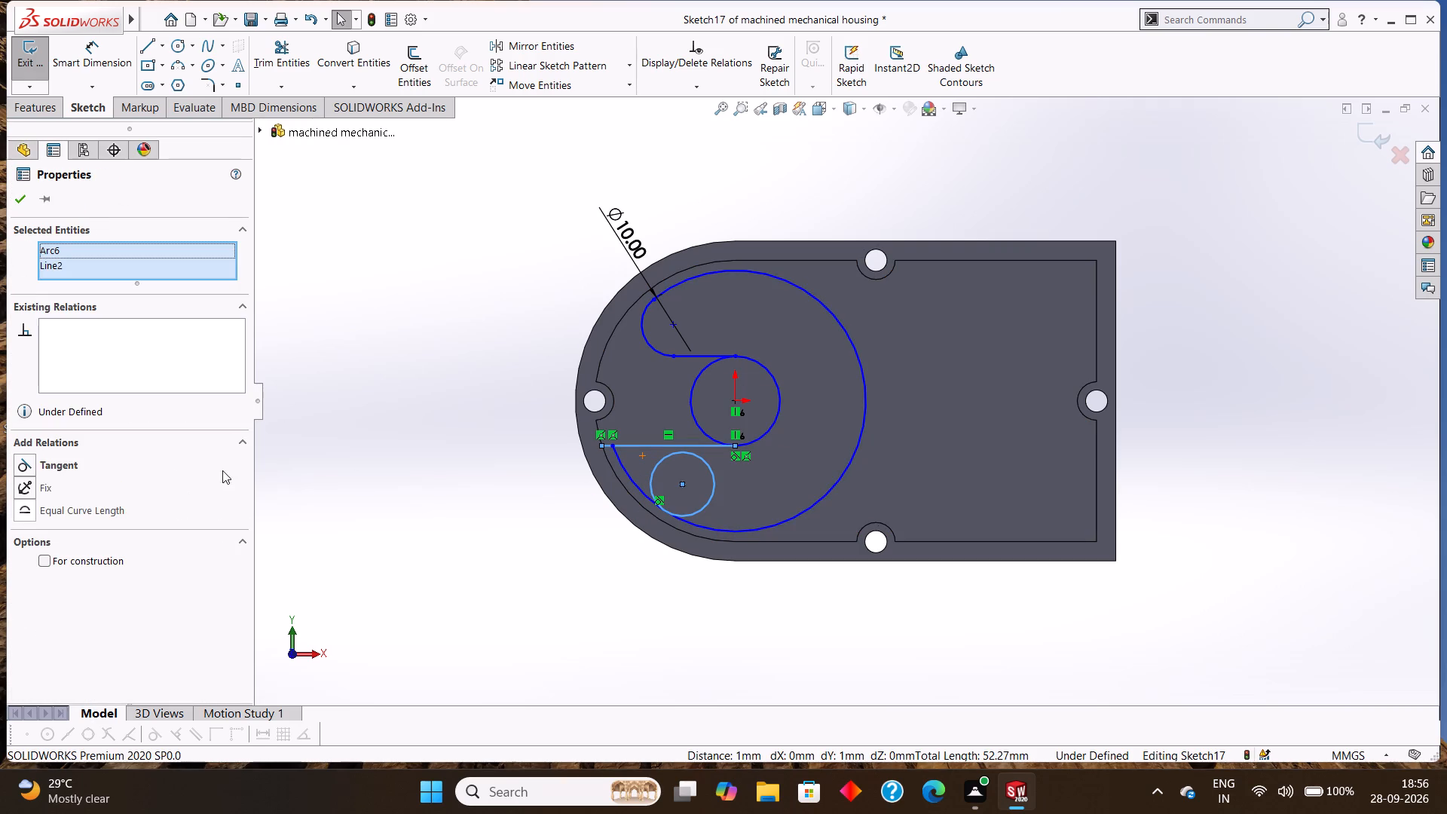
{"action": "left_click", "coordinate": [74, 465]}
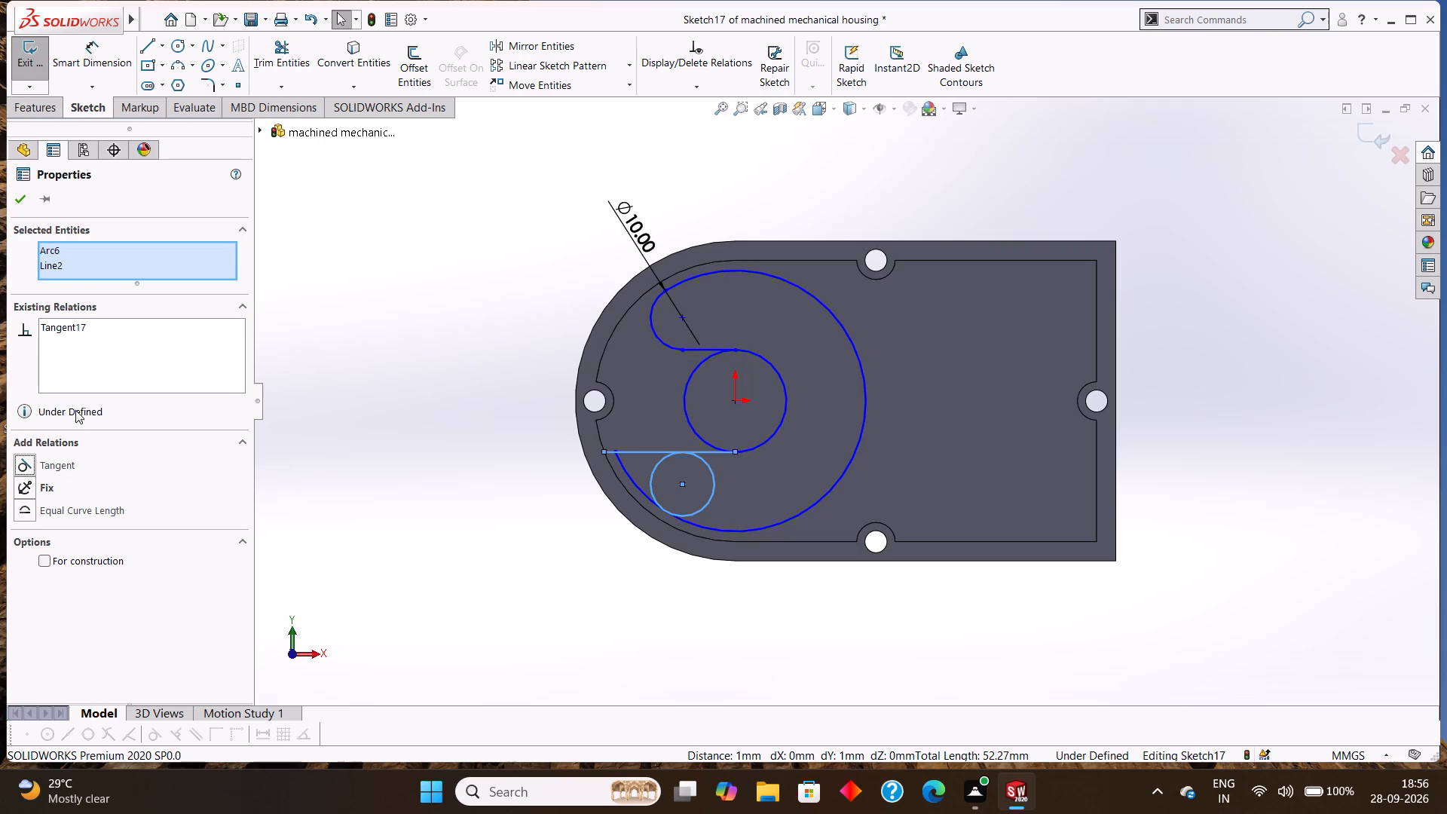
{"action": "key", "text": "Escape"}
Save the part.
{"action": "key", "text": "ctrl+s"}
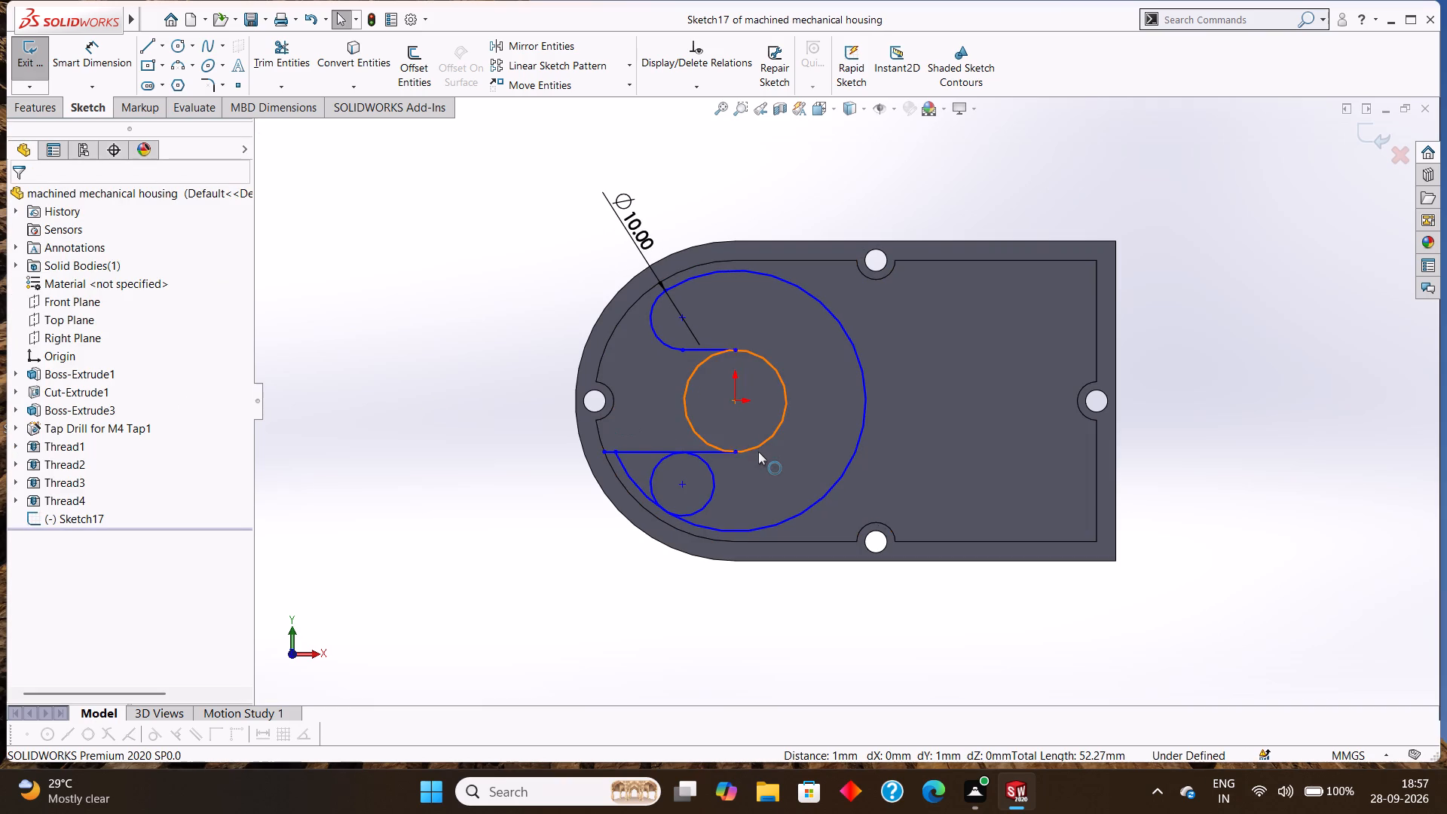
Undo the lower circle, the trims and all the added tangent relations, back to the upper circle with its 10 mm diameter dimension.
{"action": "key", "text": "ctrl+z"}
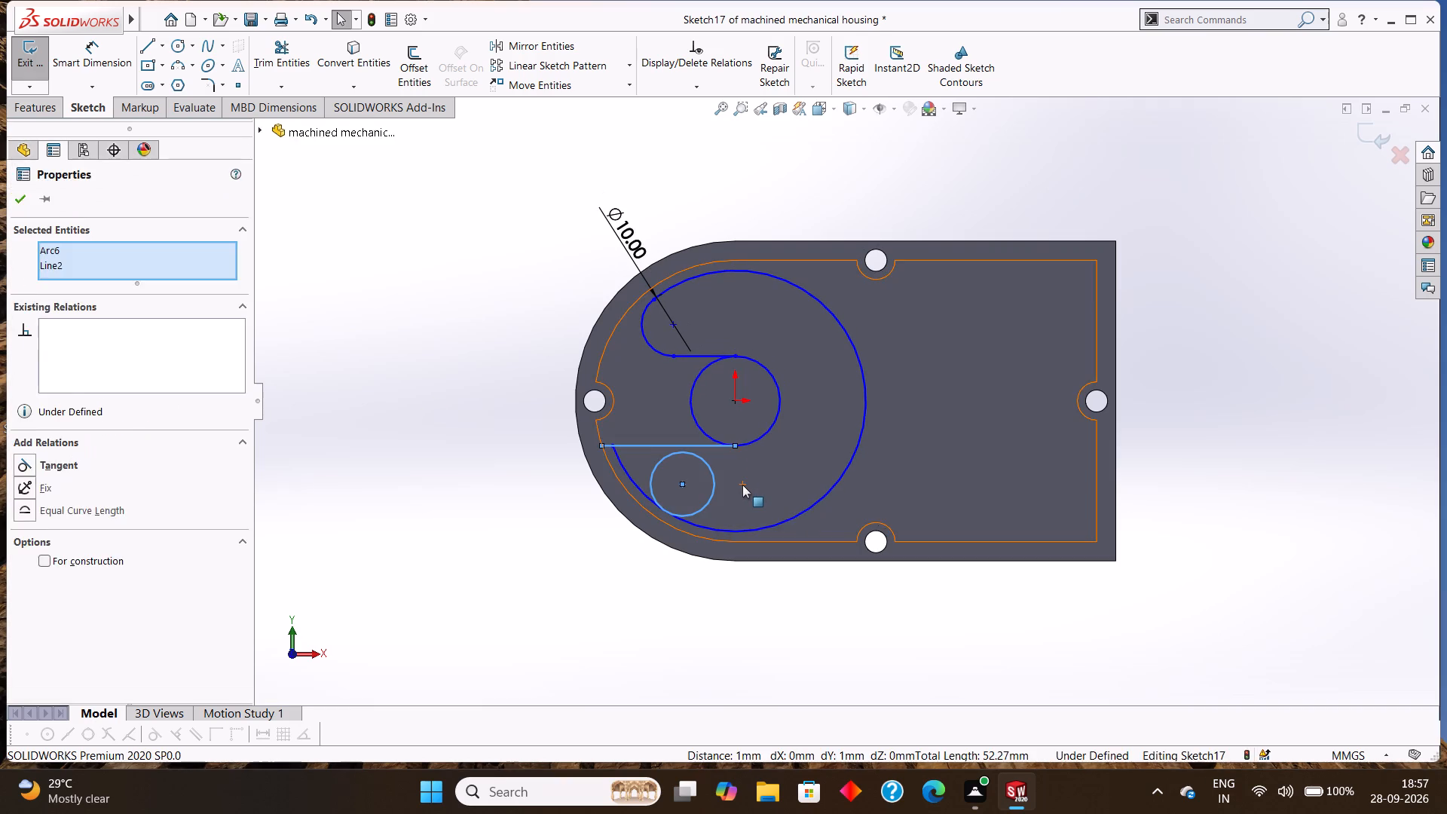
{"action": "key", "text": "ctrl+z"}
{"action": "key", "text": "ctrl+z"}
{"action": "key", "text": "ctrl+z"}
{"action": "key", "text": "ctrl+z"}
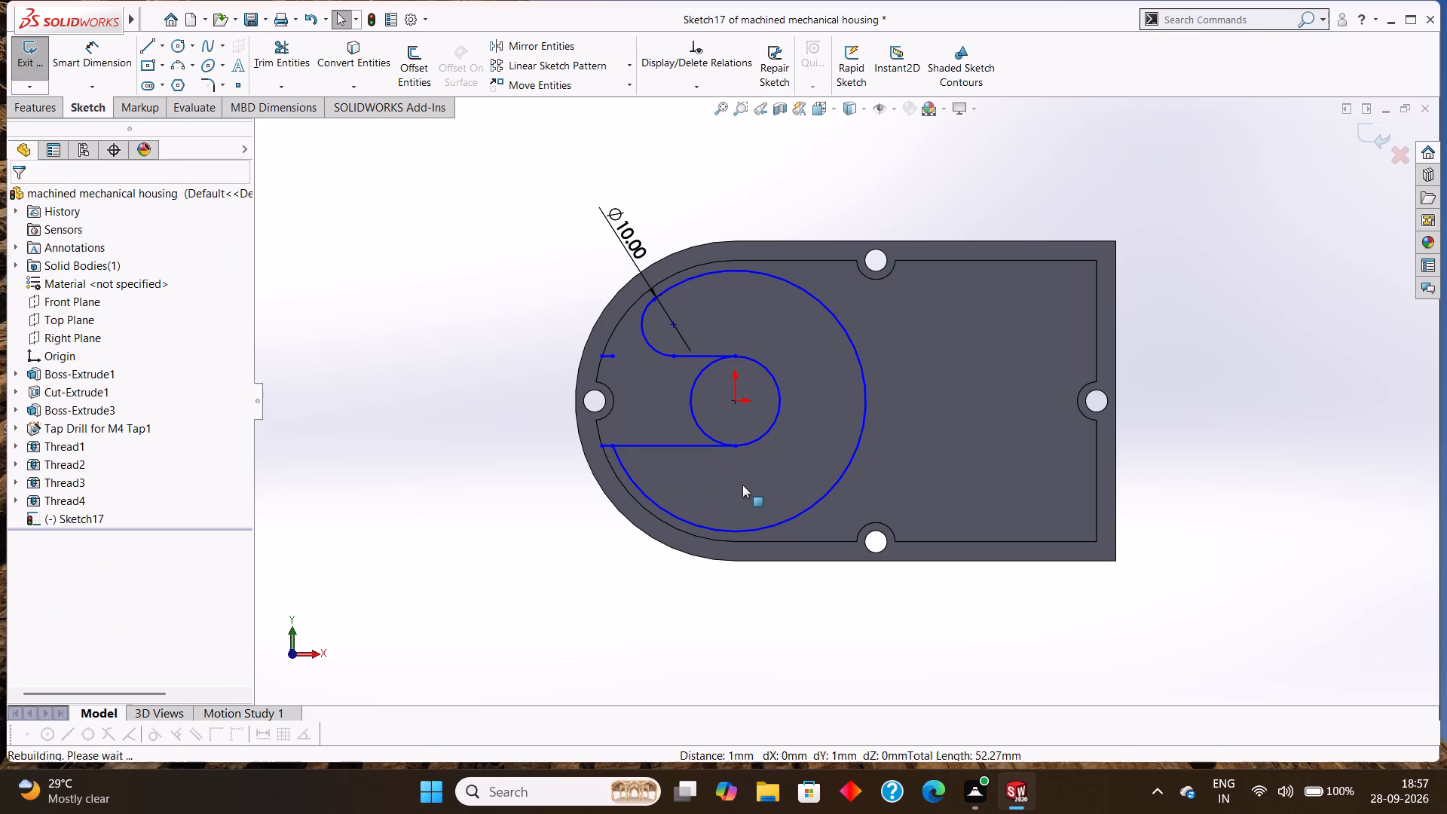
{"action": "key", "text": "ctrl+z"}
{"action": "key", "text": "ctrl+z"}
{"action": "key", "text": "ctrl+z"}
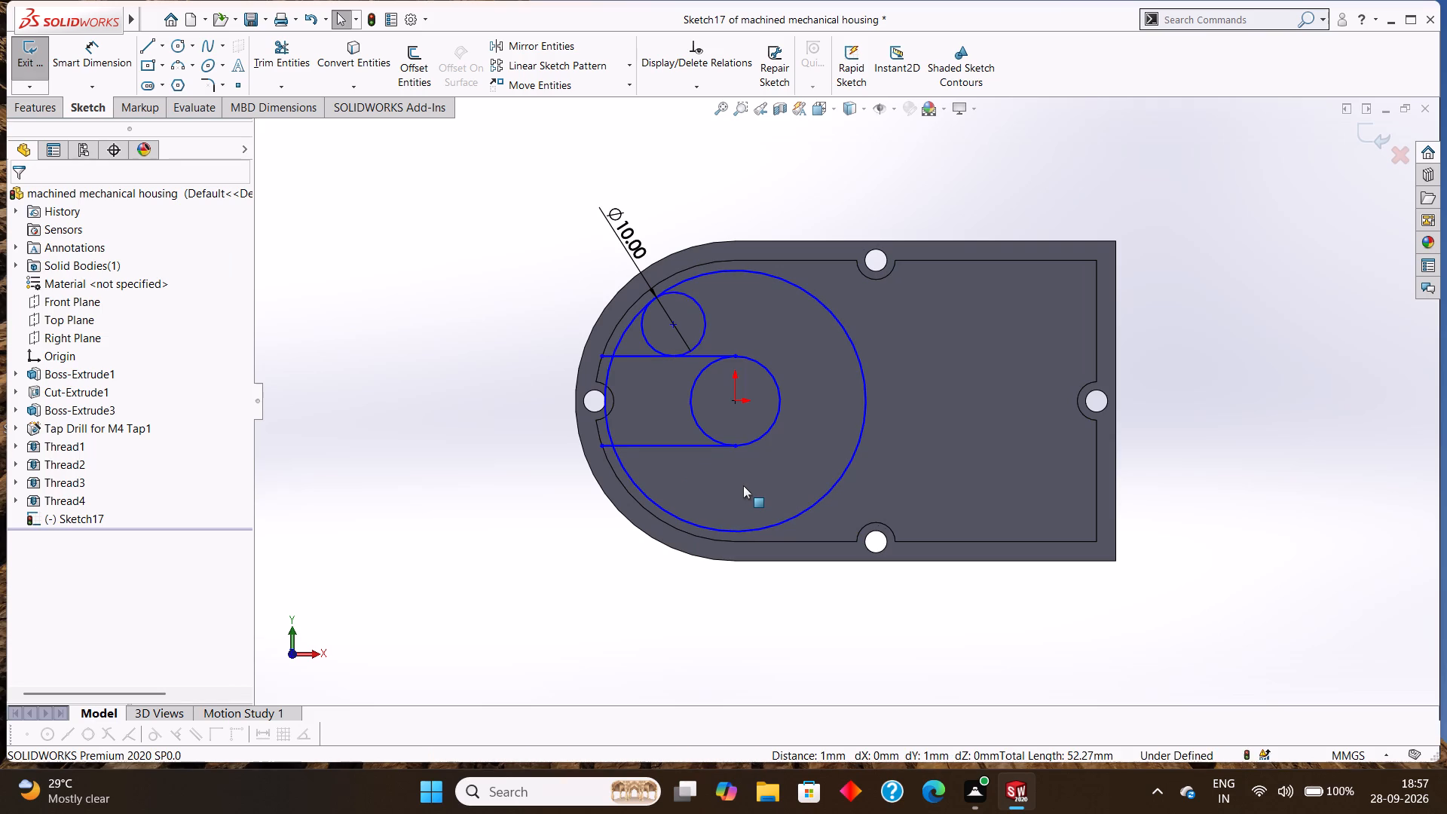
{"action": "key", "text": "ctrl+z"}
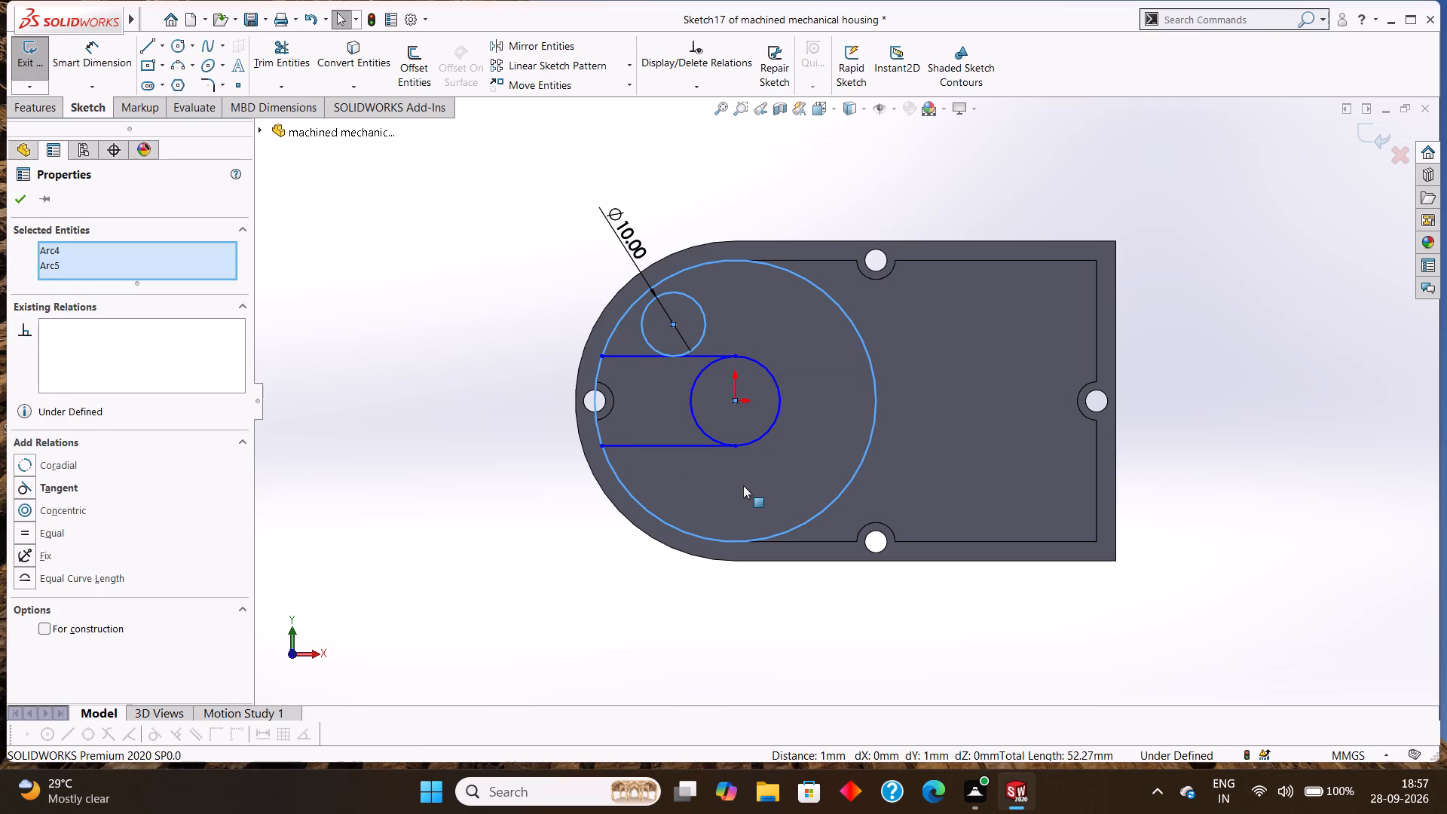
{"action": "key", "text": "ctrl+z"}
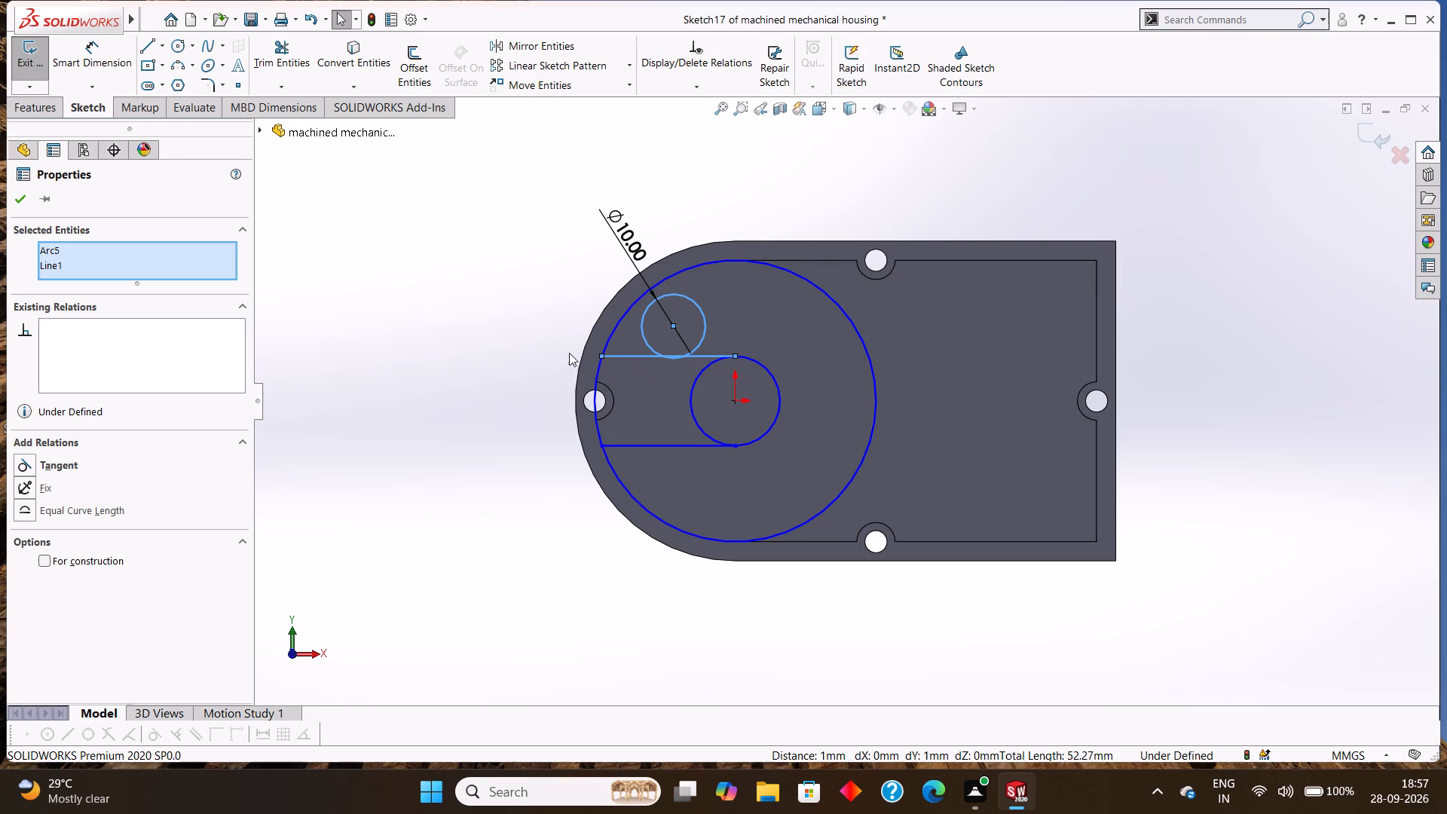
Dimension the vertical distance from the origin to the end of the upper horizontal line at 7 mm.
{"action": "left_click", "coordinate": [94, 54]}
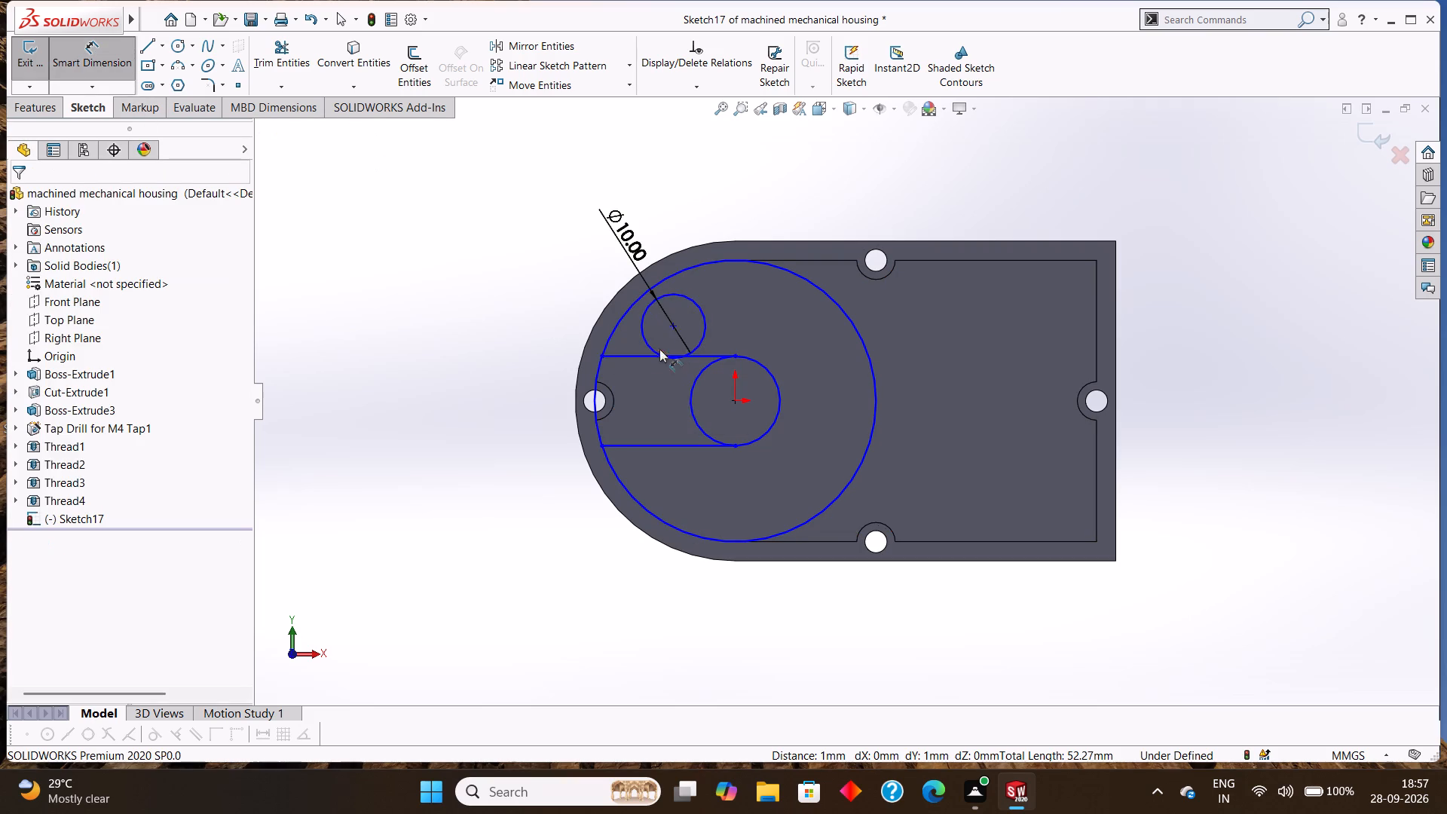
{"action": "left_click", "coordinate": [736, 402]}
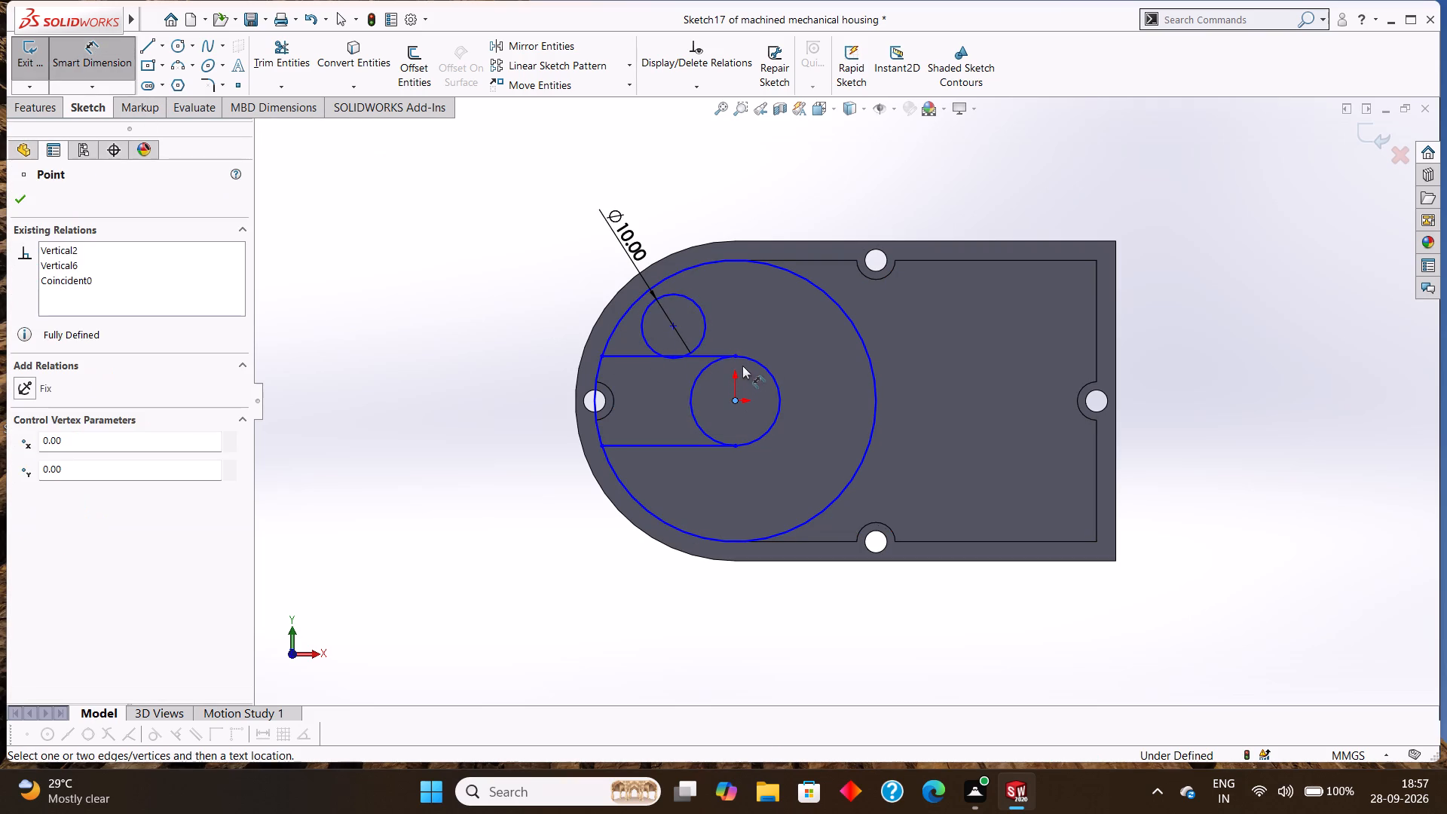
{"action": "left_click", "coordinate": [736, 357]}
{"action": "left_click", "coordinate": [836, 369]}
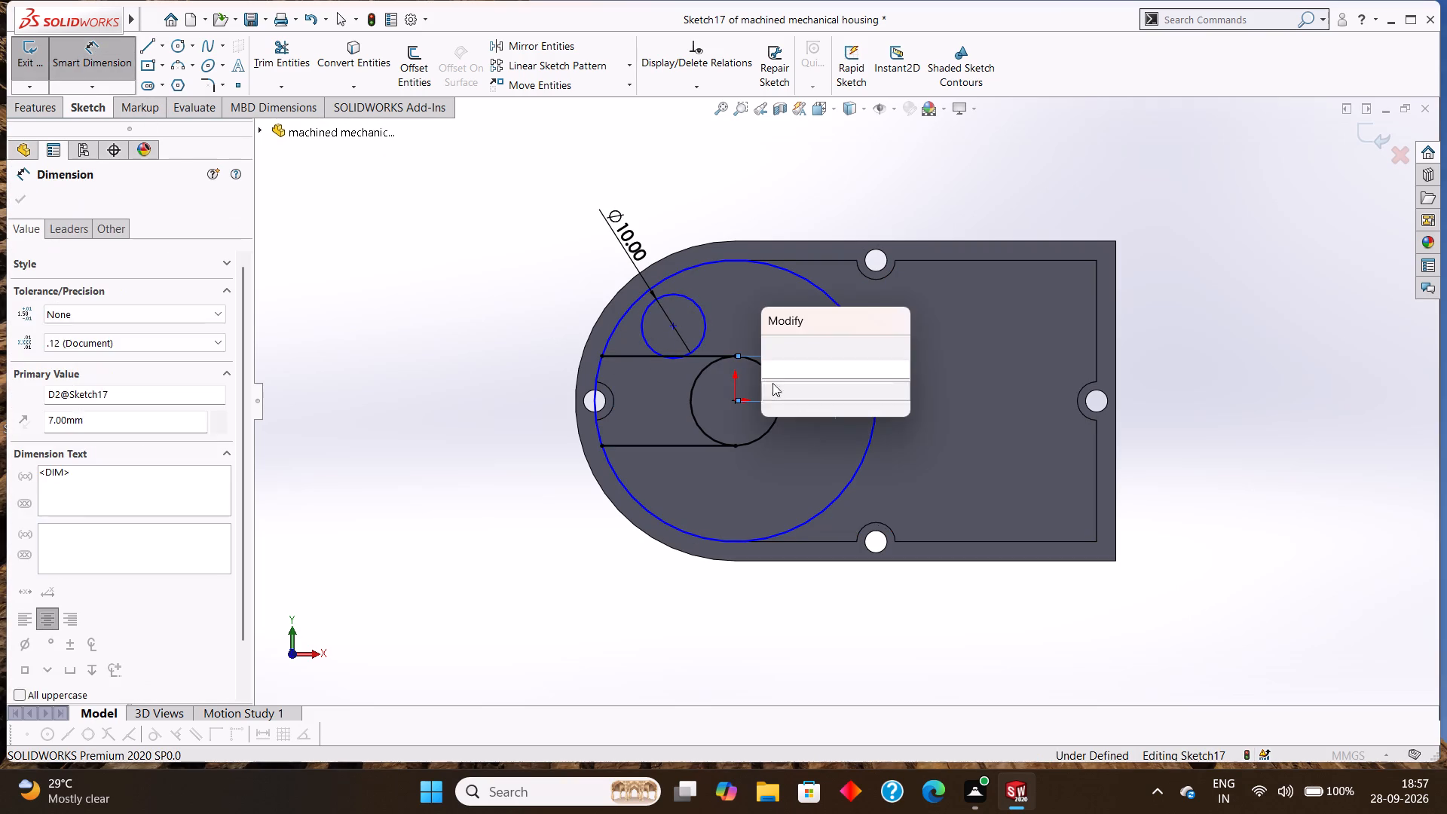
{"action": "left_click", "coordinate": [770, 348]}
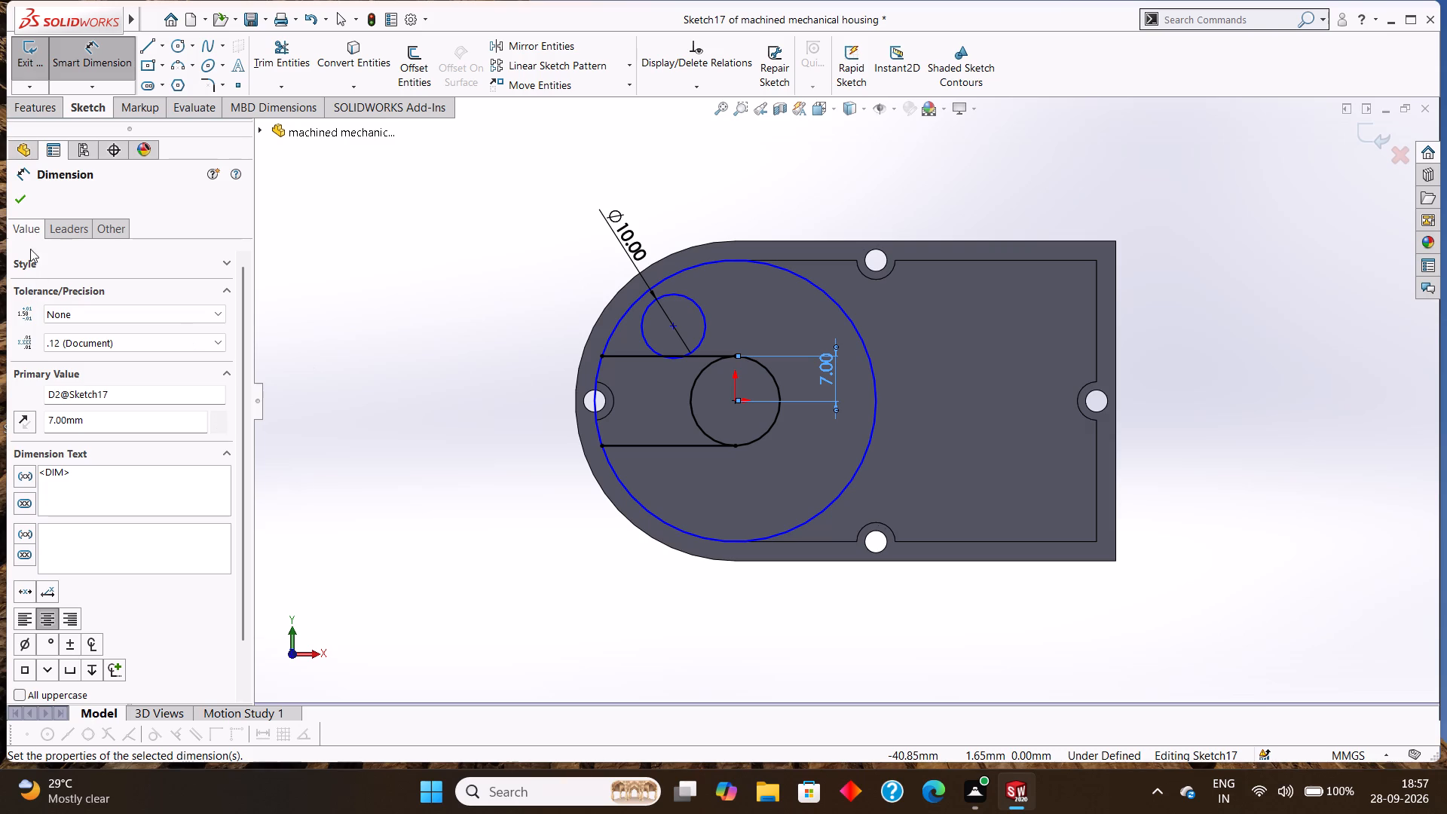
{"action": "left_click", "coordinate": [18, 195]}
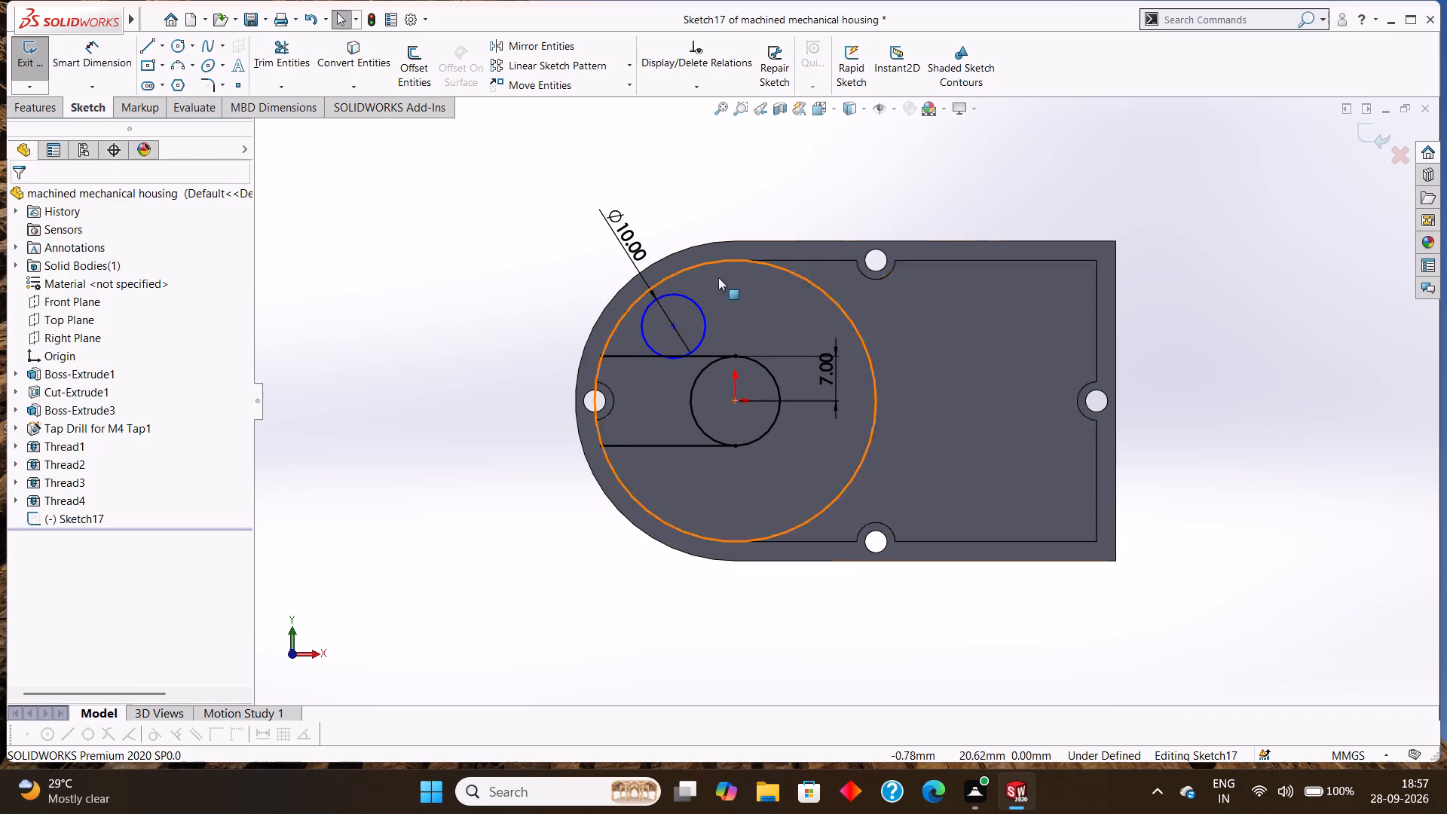
Make the 10 mm diameter circle tangent to the large circle.
{"action": "left_click", "coordinate": [681, 295]}
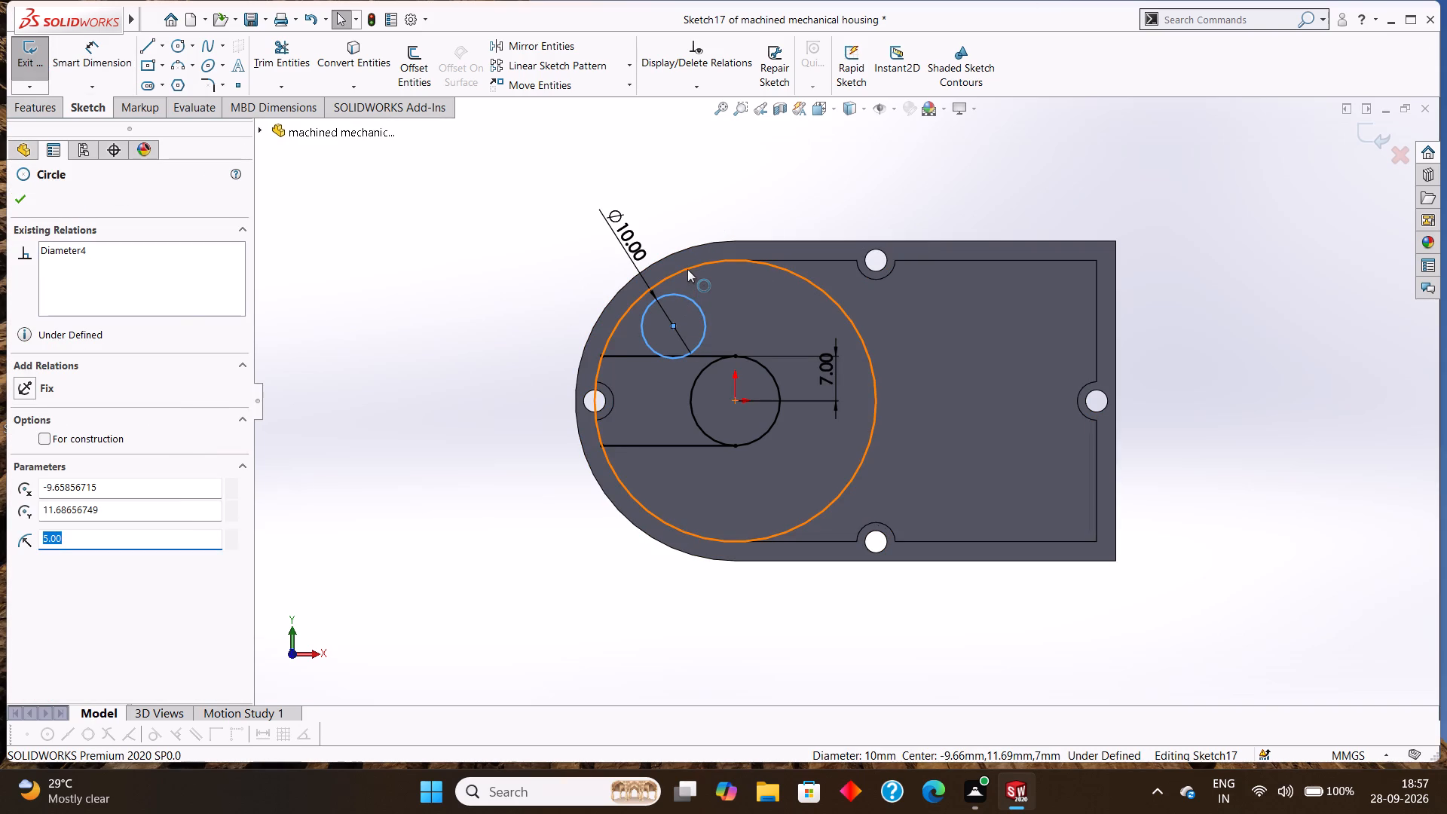
{"action": "left_click", "coordinate": [687, 269], "text": "ctrl"}
{"action": "left_click", "coordinate": [66, 487]}
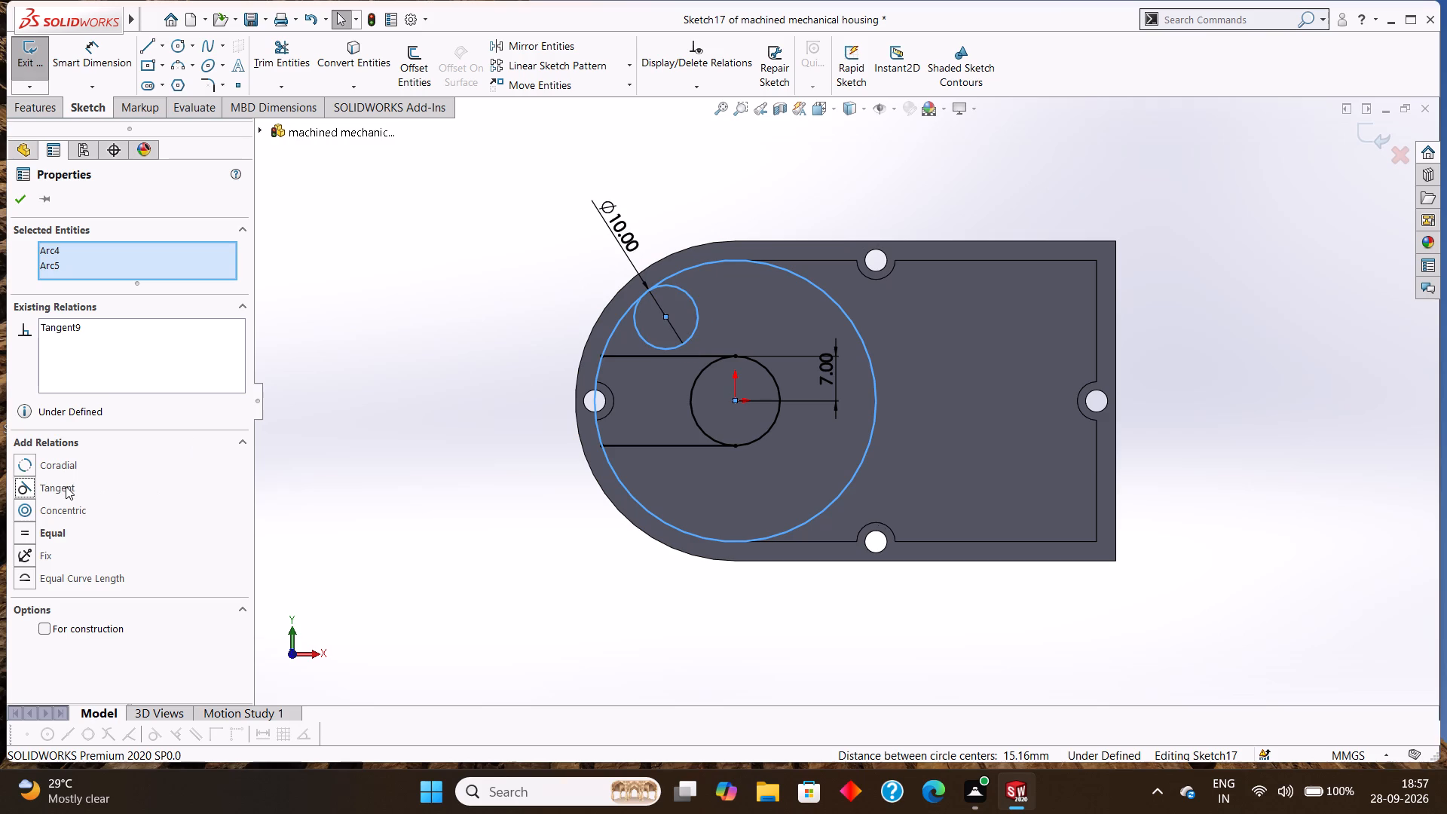
{"action": "left_click_drag", "start_coordinate": [125, 268], "coordinate": [221, 281]}
{"action": "left_click", "coordinate": [25, 205]}
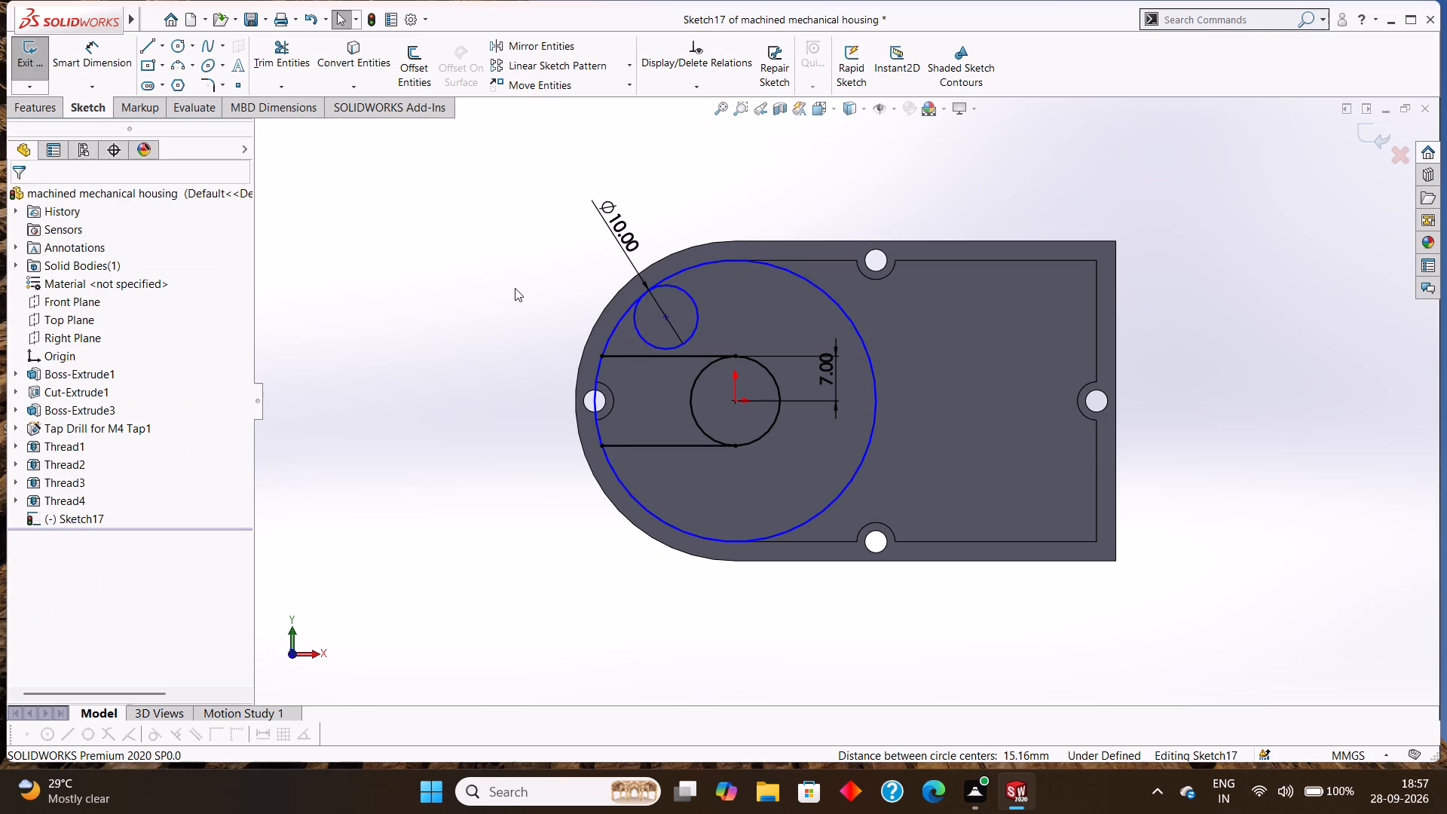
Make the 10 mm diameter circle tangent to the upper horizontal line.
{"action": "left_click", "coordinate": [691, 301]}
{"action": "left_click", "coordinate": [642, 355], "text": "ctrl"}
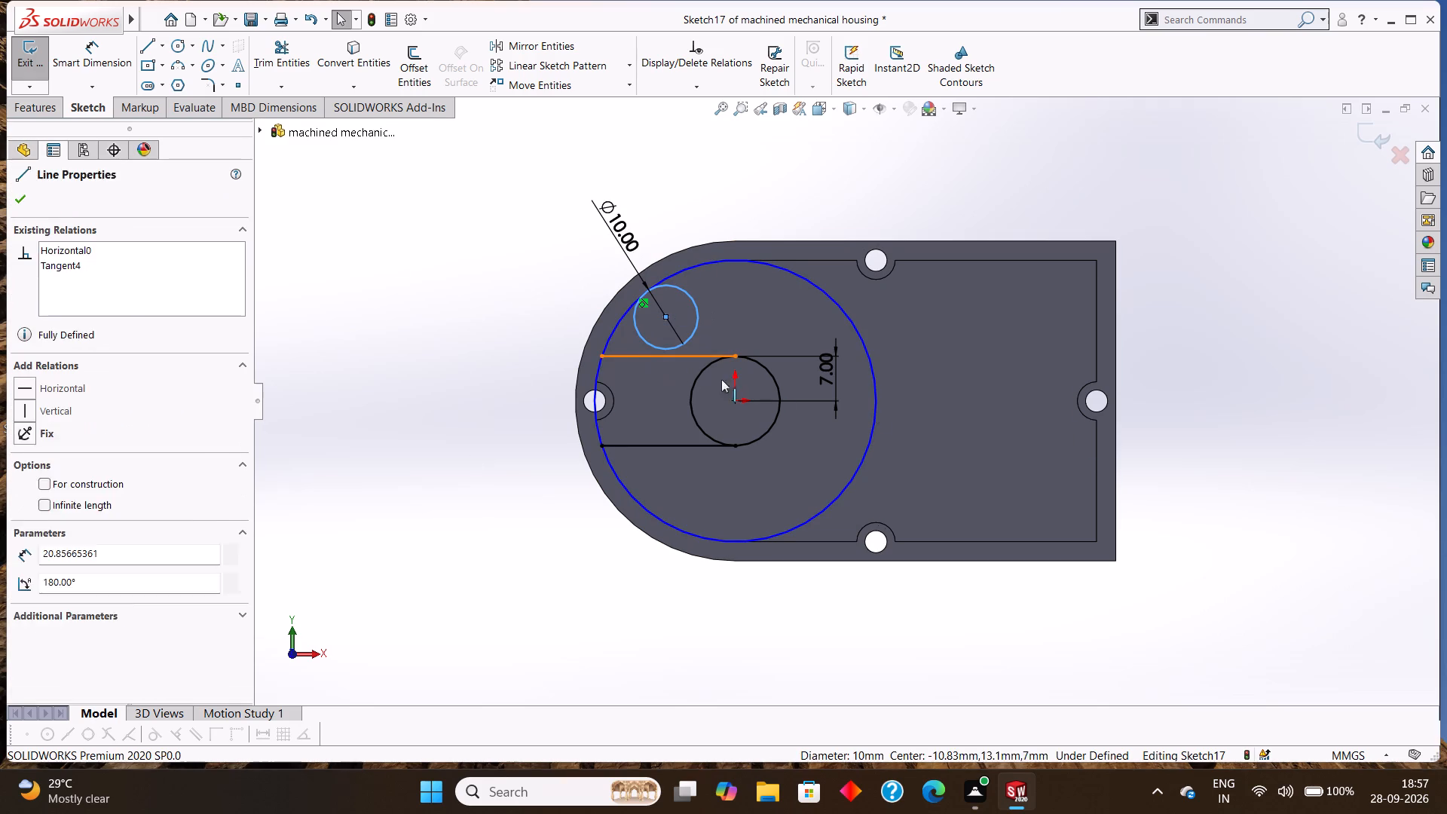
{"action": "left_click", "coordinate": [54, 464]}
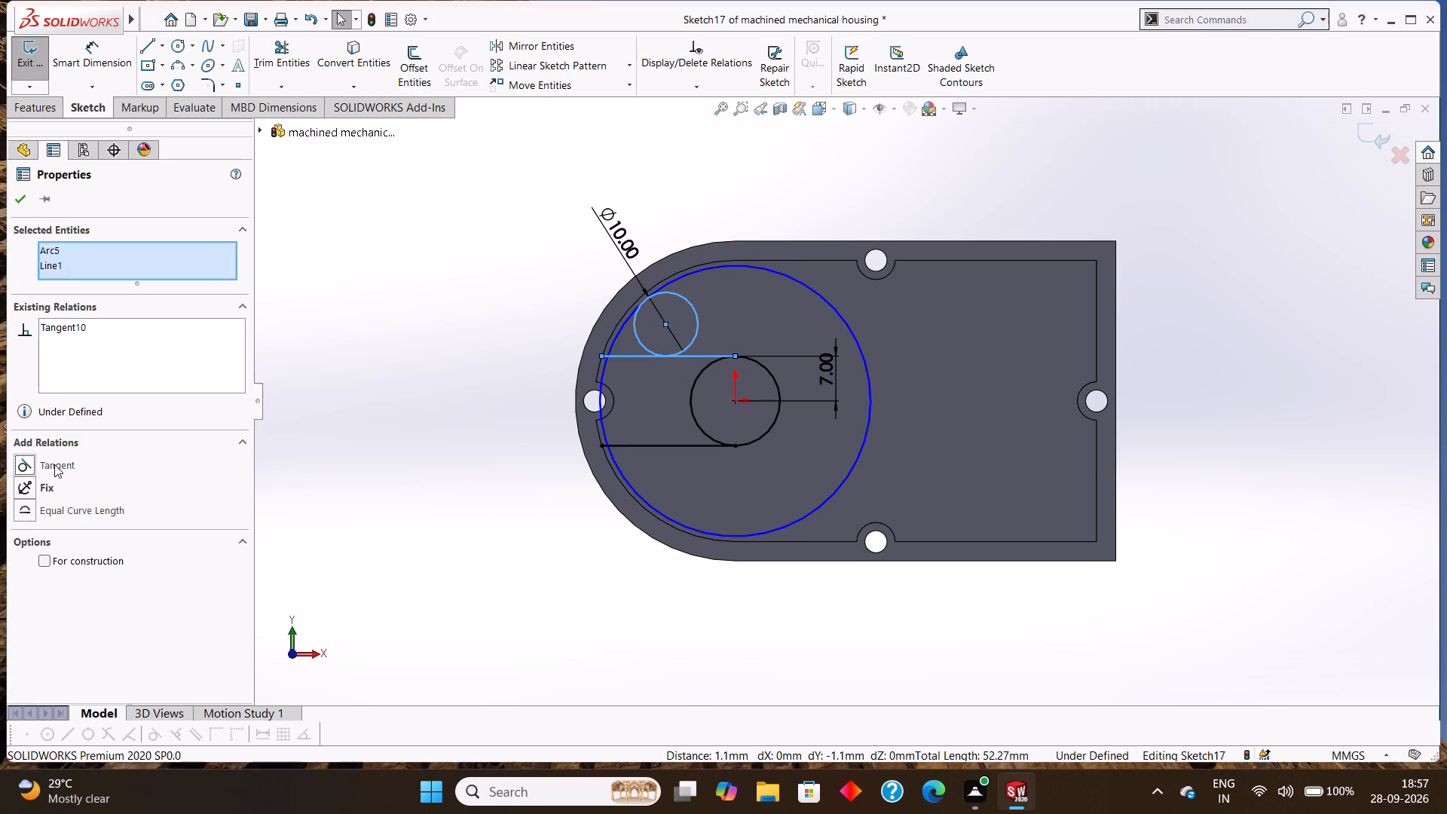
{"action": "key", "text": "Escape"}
Save the part.
{"action": "key", "text": "ctrl+s"}
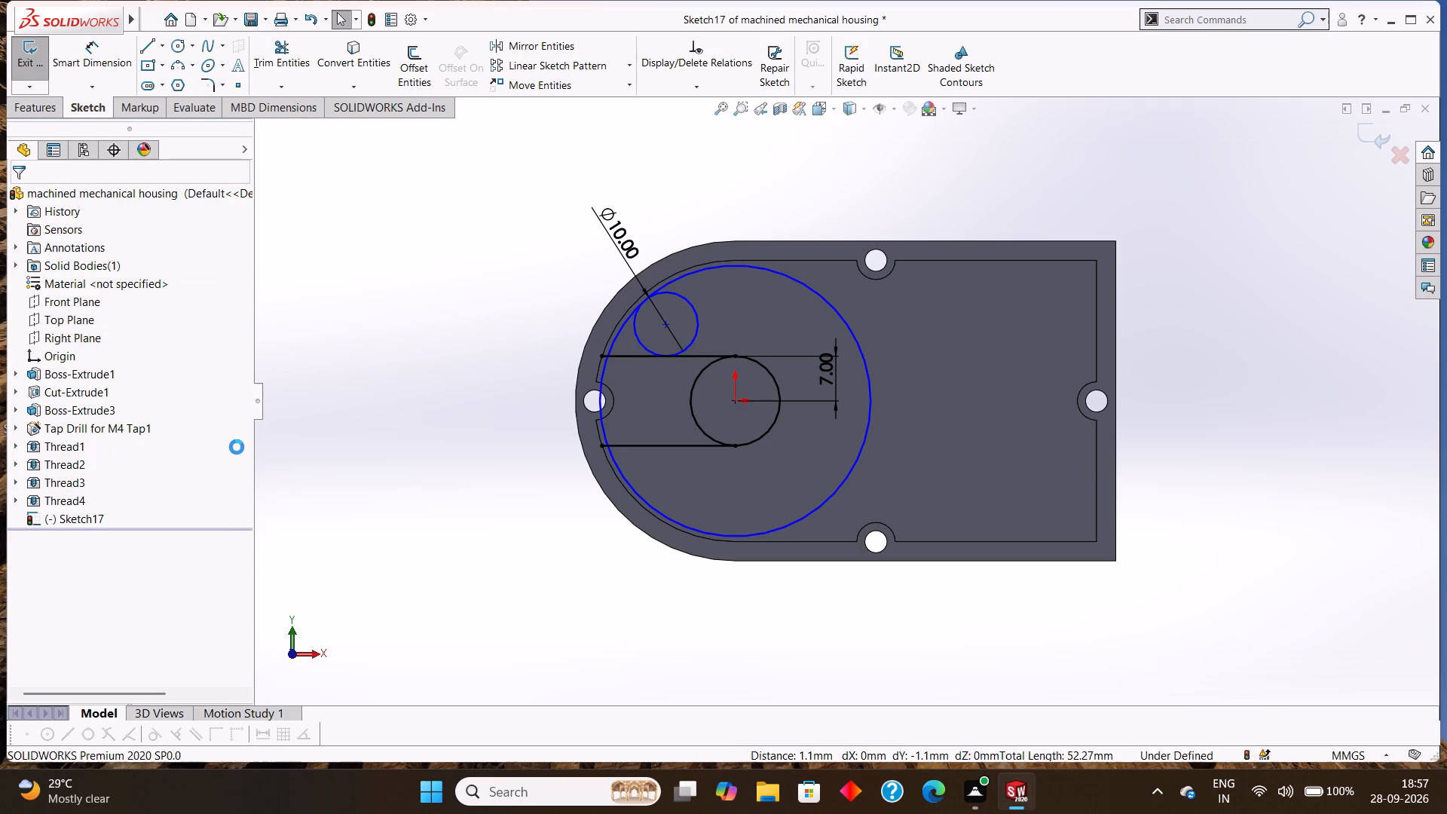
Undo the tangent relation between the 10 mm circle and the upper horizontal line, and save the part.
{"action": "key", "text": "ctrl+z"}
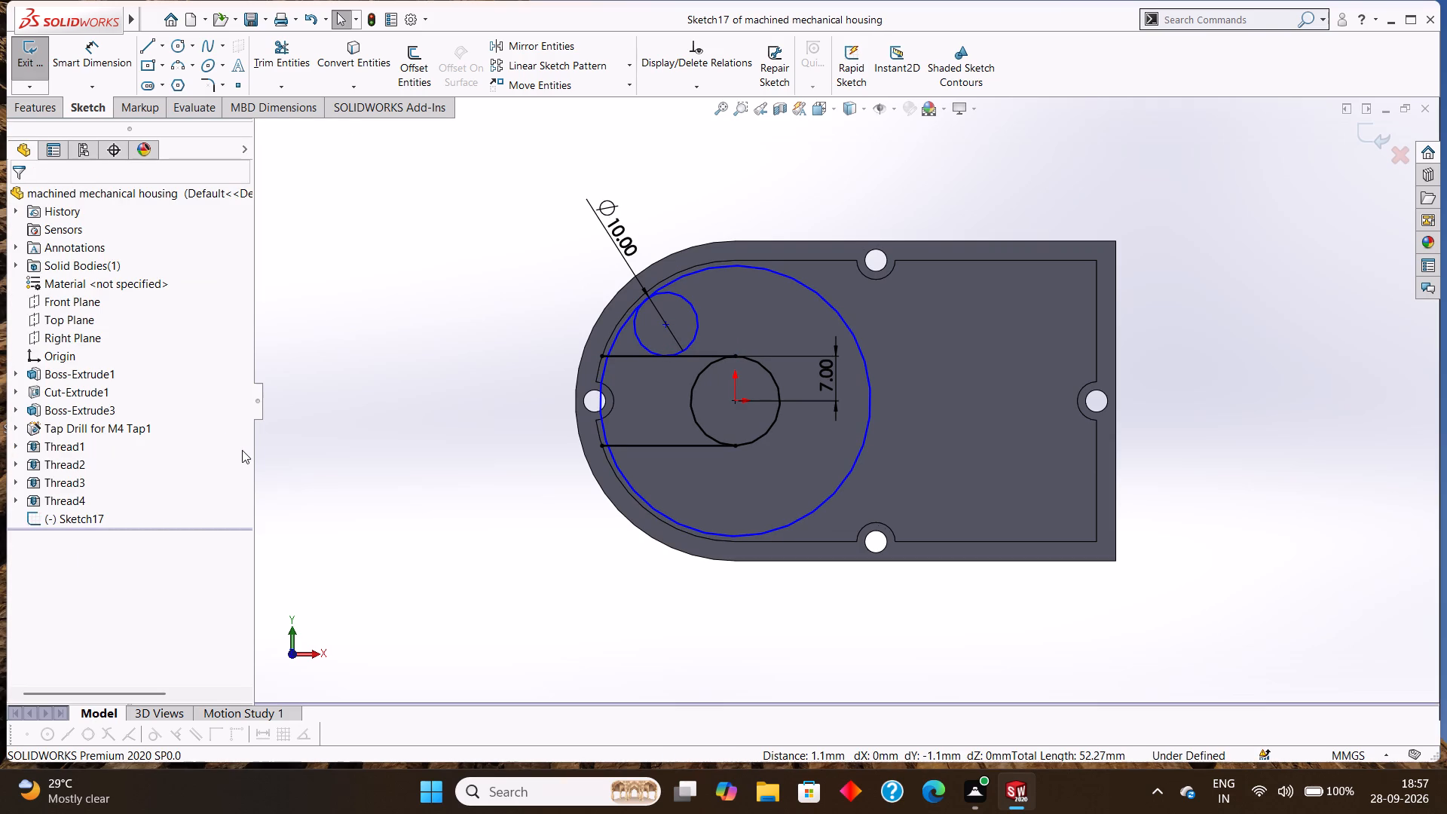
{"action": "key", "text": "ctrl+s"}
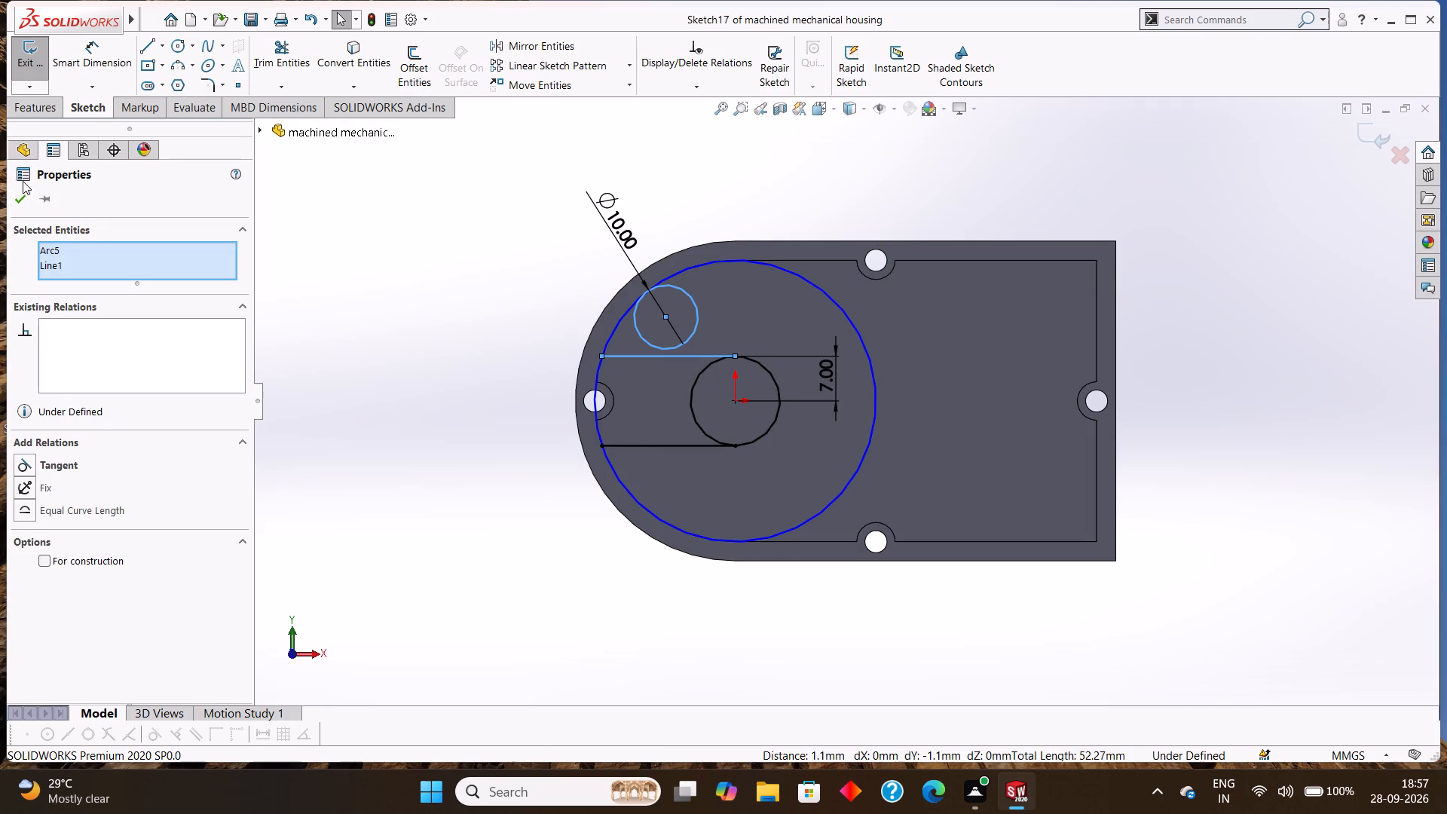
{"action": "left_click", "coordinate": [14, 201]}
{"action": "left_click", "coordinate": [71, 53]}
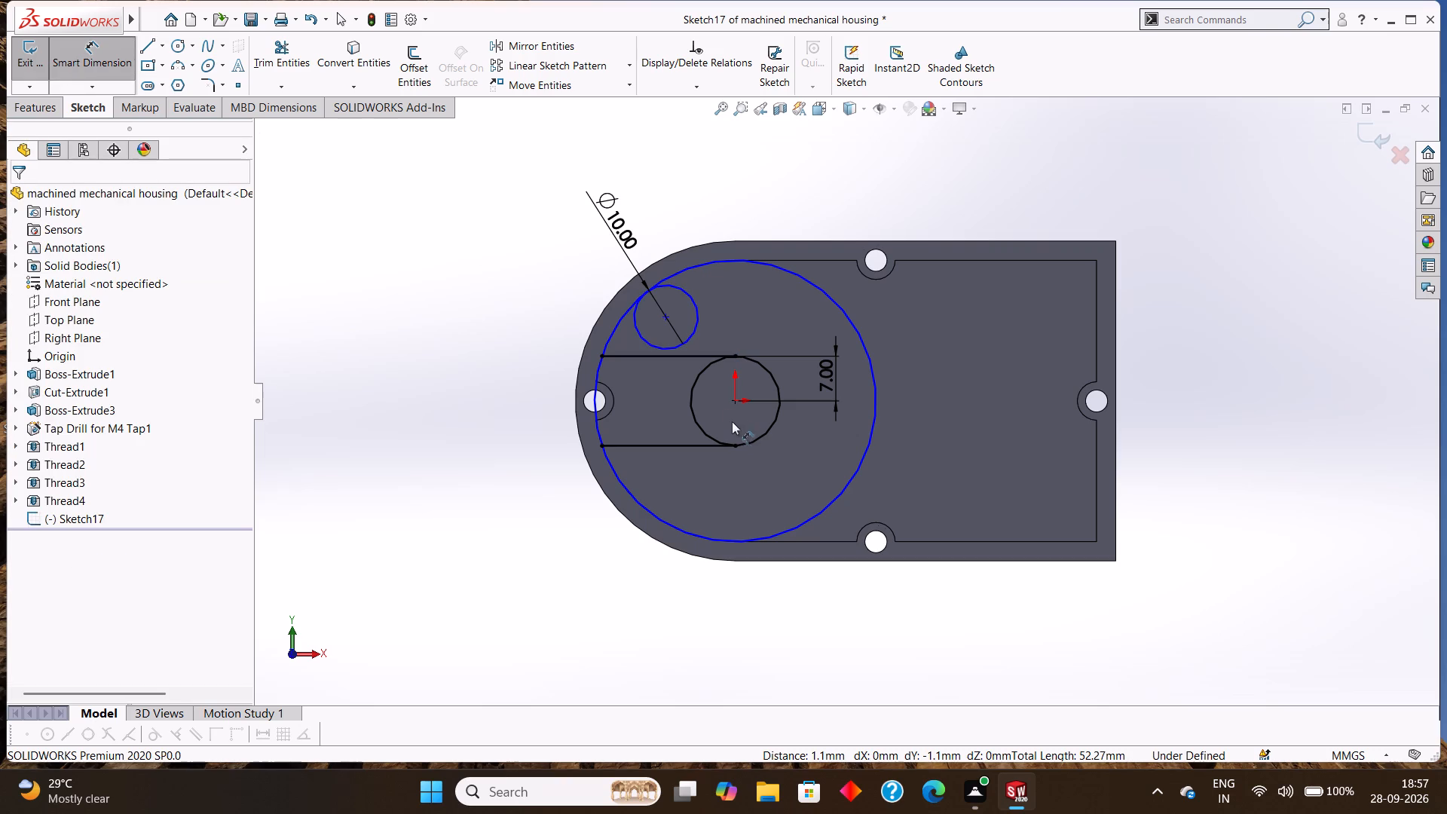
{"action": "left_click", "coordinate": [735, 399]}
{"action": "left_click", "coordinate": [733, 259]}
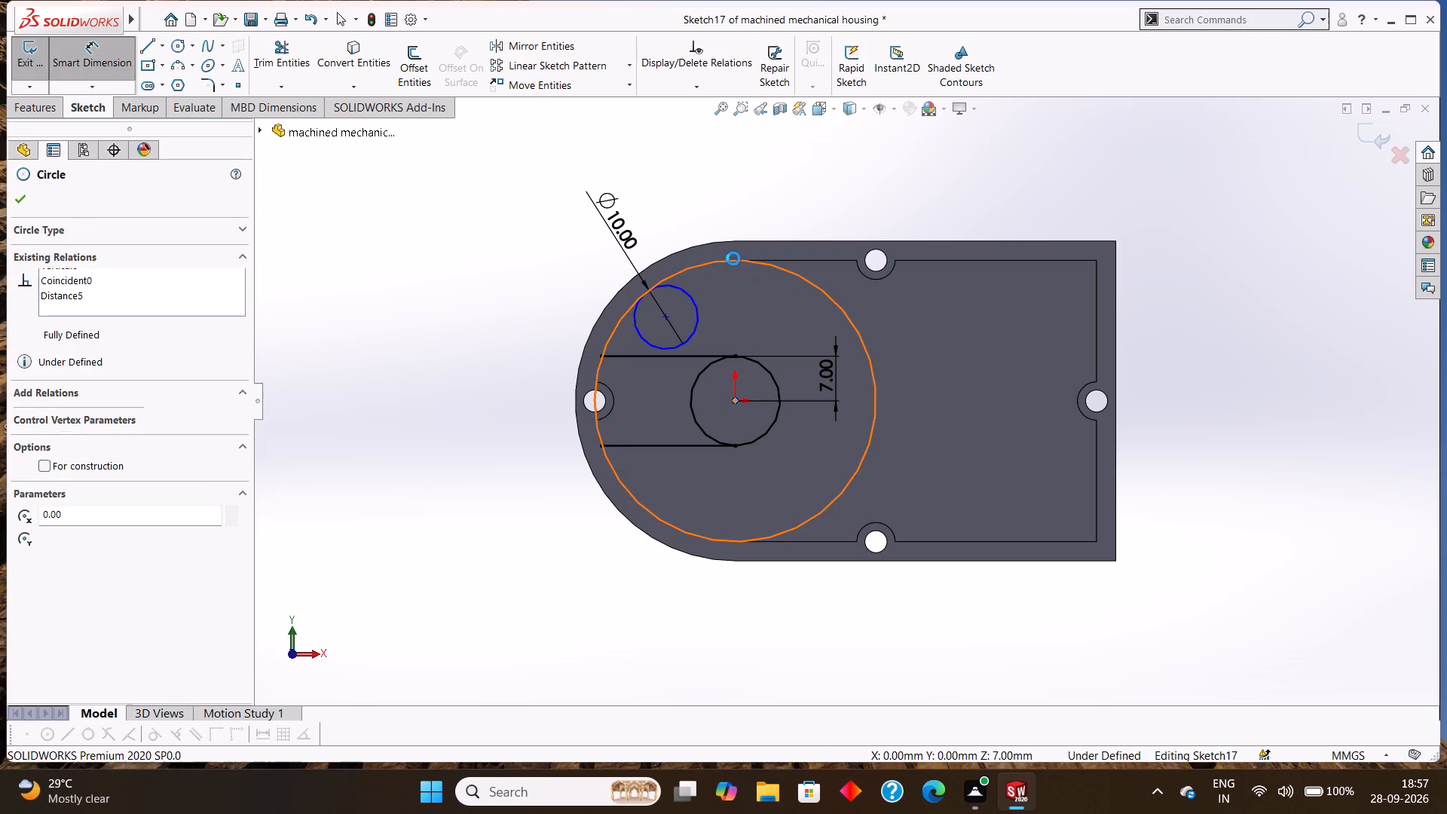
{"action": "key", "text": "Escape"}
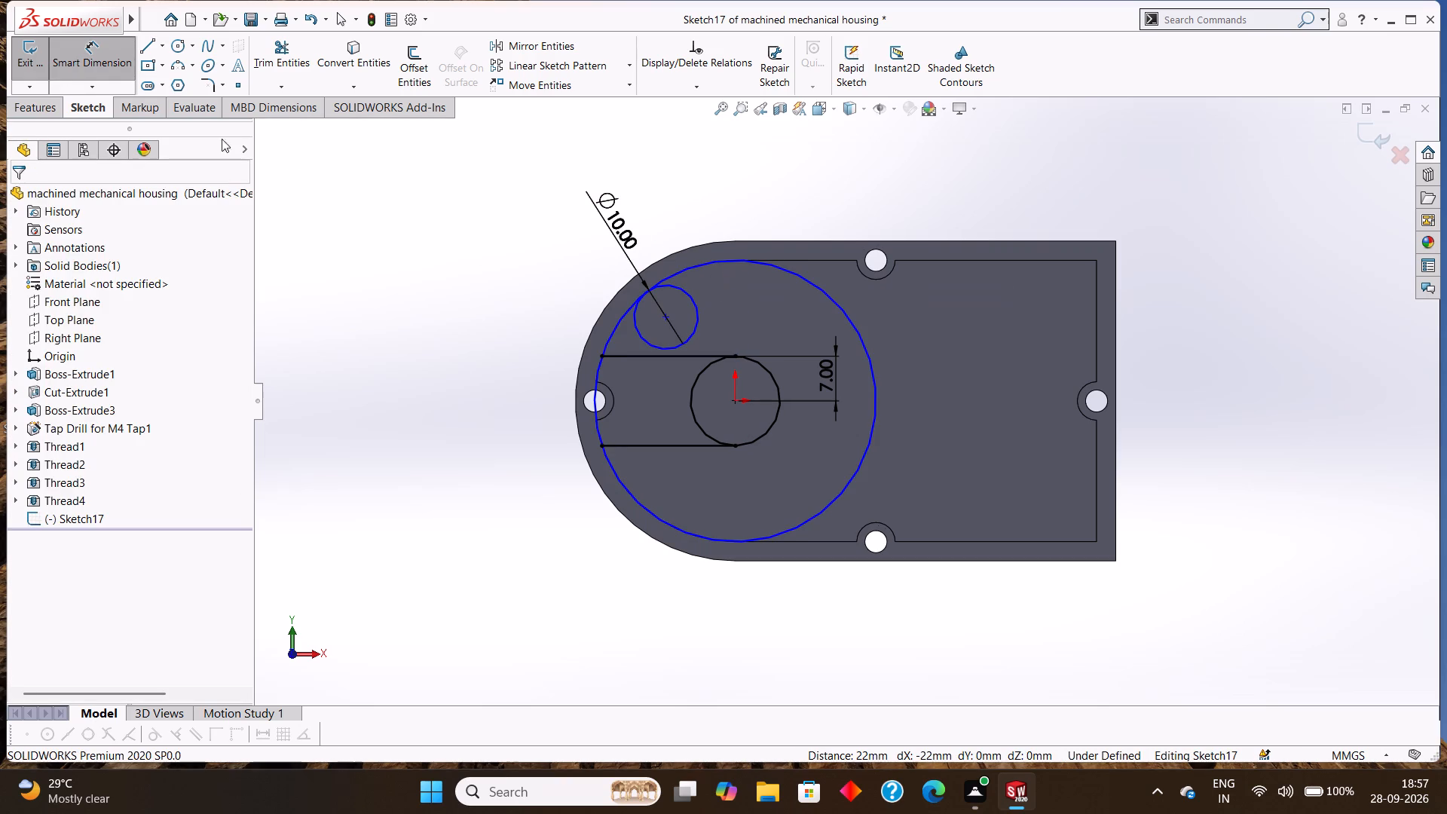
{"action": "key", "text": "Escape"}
Dimension the large circle's diameter at 44 mm.
{"action": "left_click", "coordinate": [78, 50]}
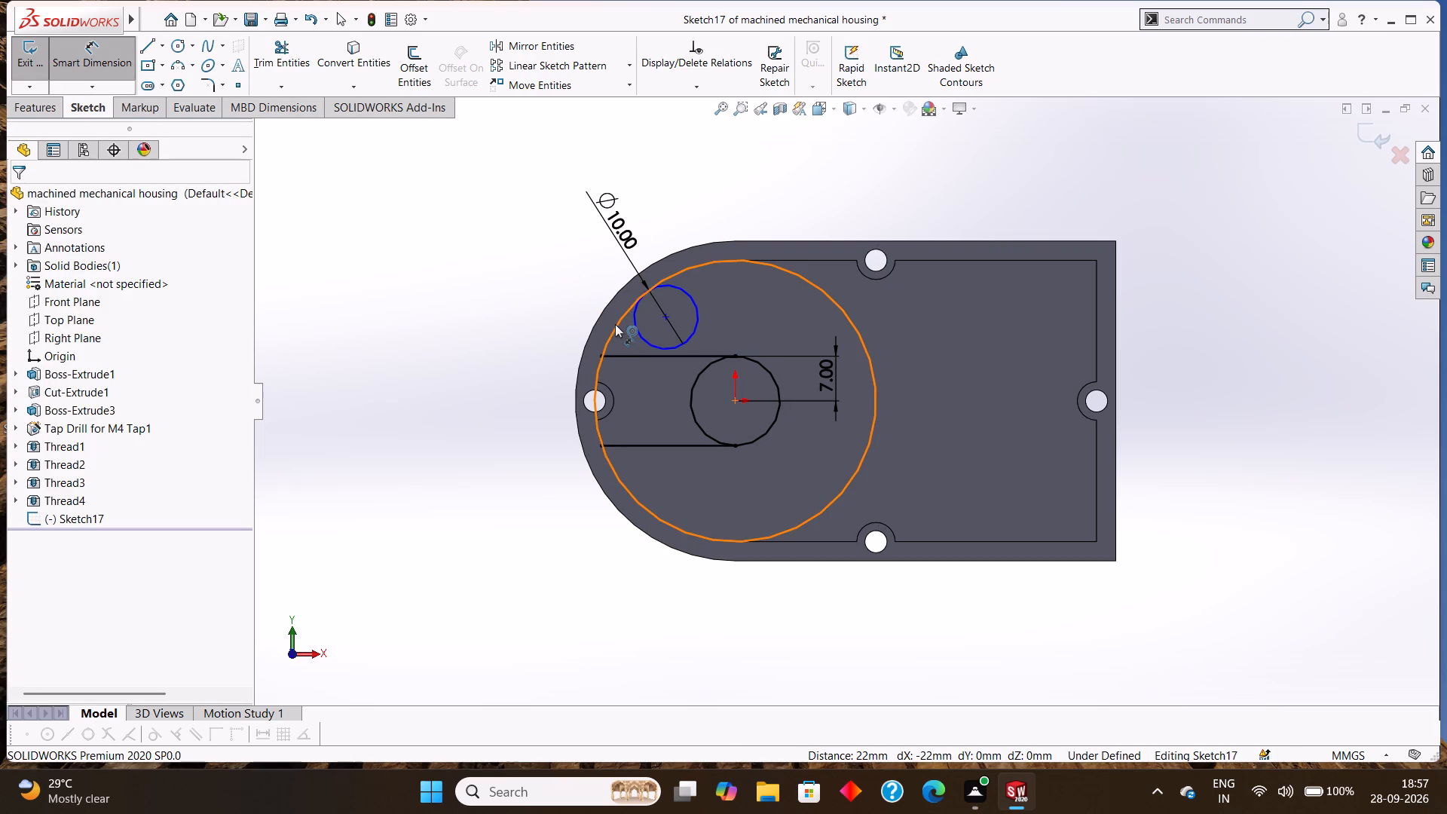
{"action": "left_click_drag", "start_coordinate": [615, 324], "coordinate": [605, 315]}
{"action": "left_click", "coordinate": [540, 253]}
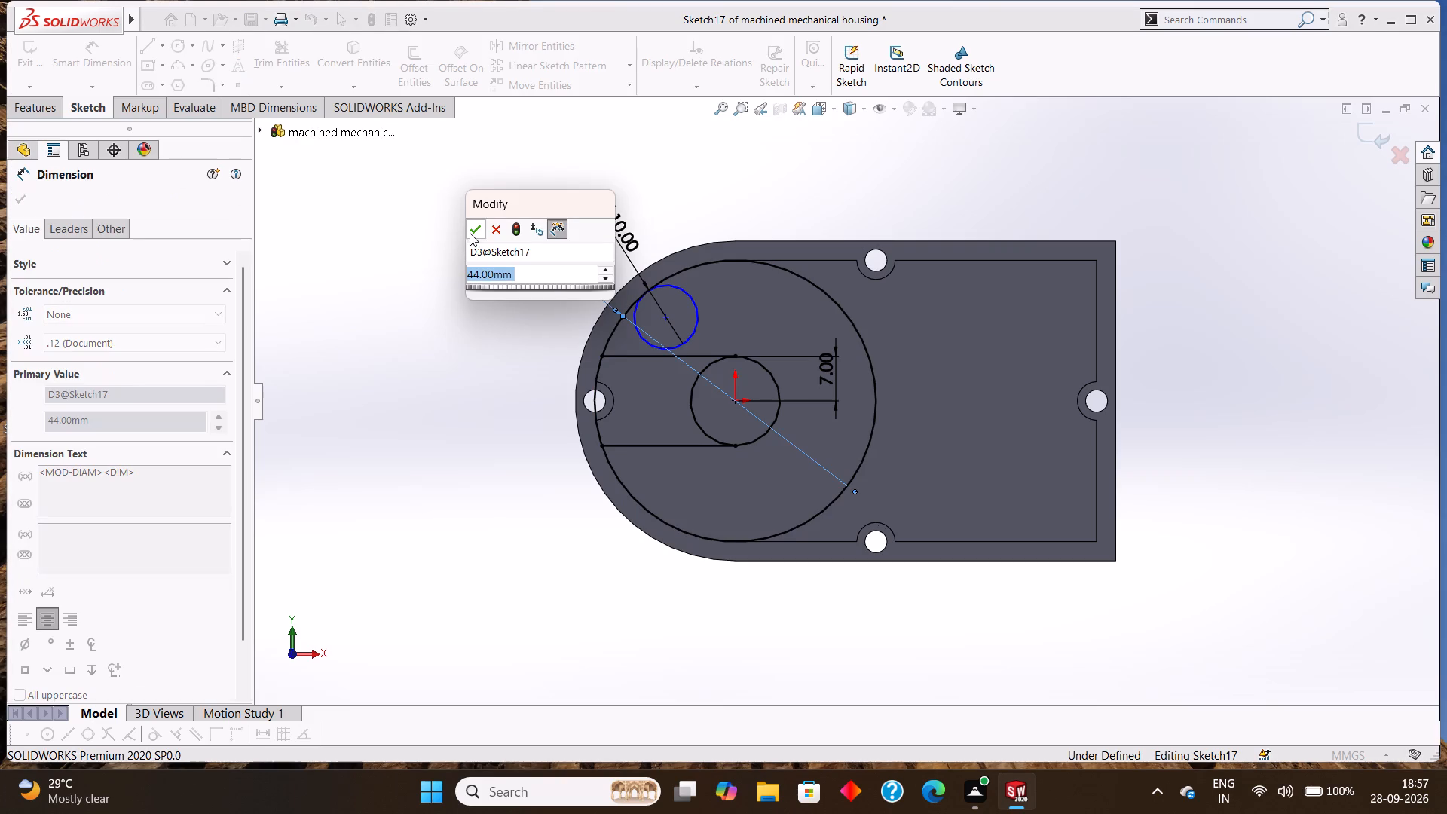
{"action": "left_click", "coordinate": [470, 231]}
{"action": "left_click", "coordinate": [14, 205]}
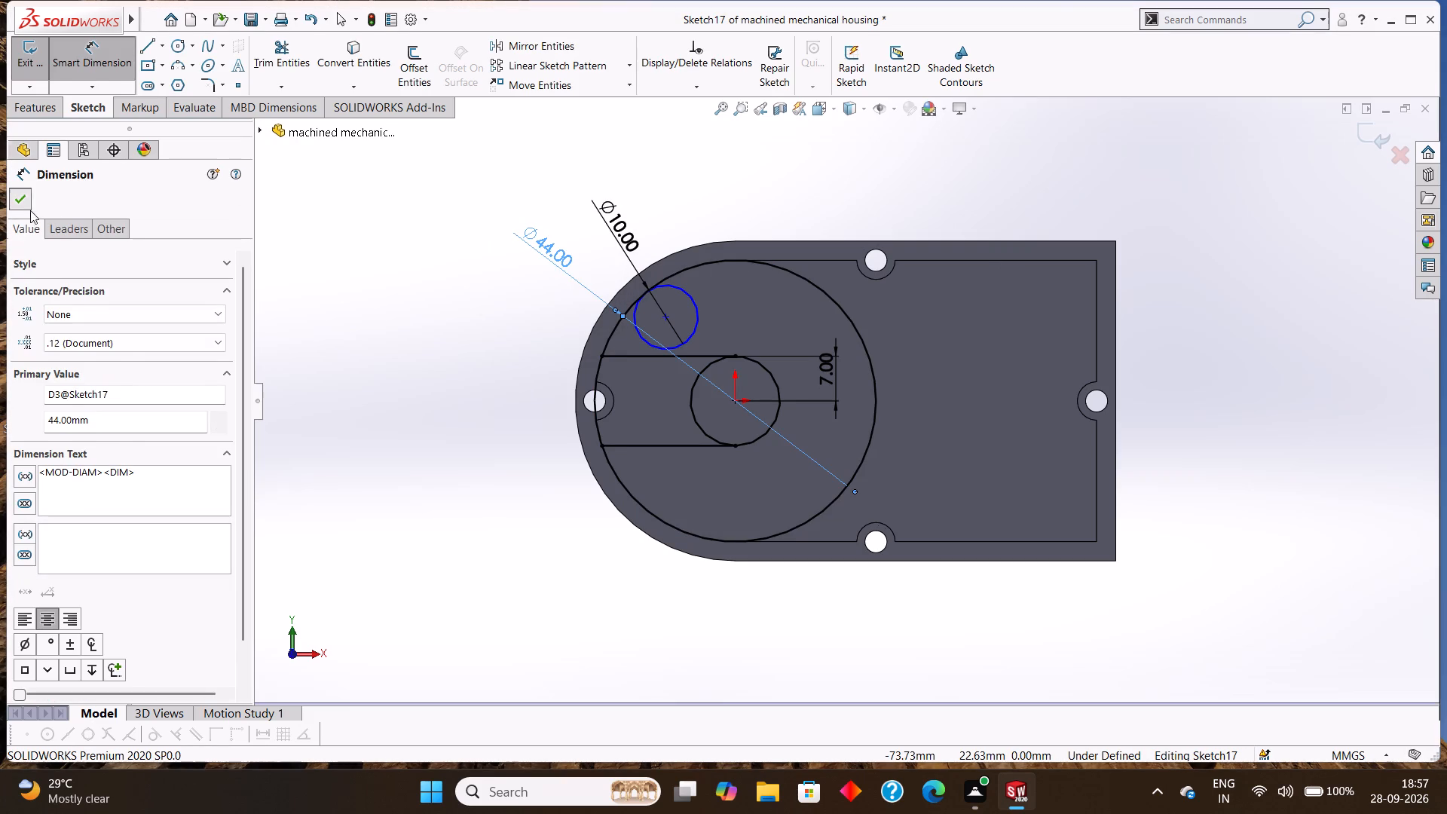
Make the 10 mm diameter circle tangent to the upper horizontal line.
{"action": "left_click", "coordinate": [691, 302]}
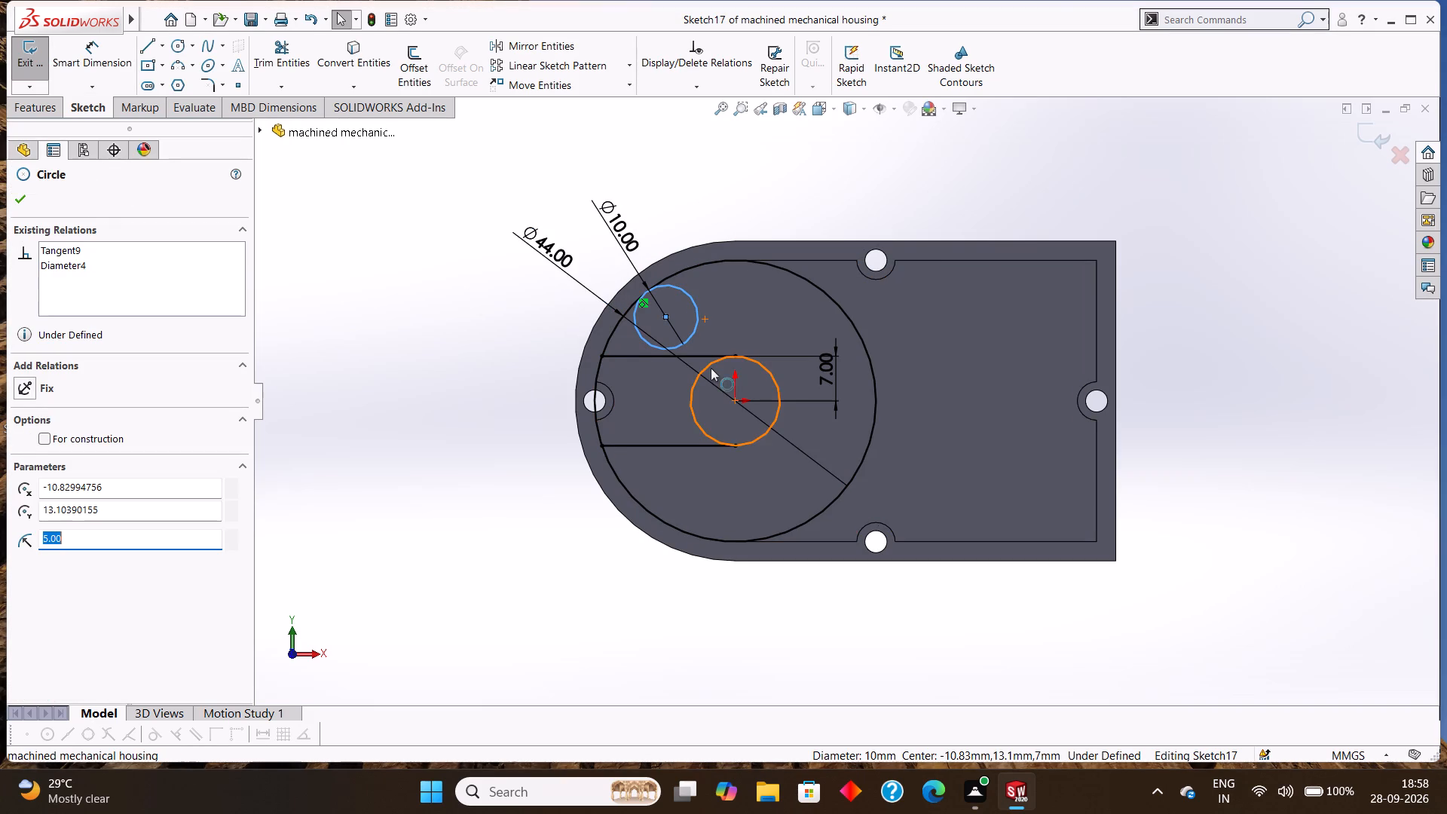
{"action": "left_click", "coordinate": [699, 357], "text": "ctrl"}
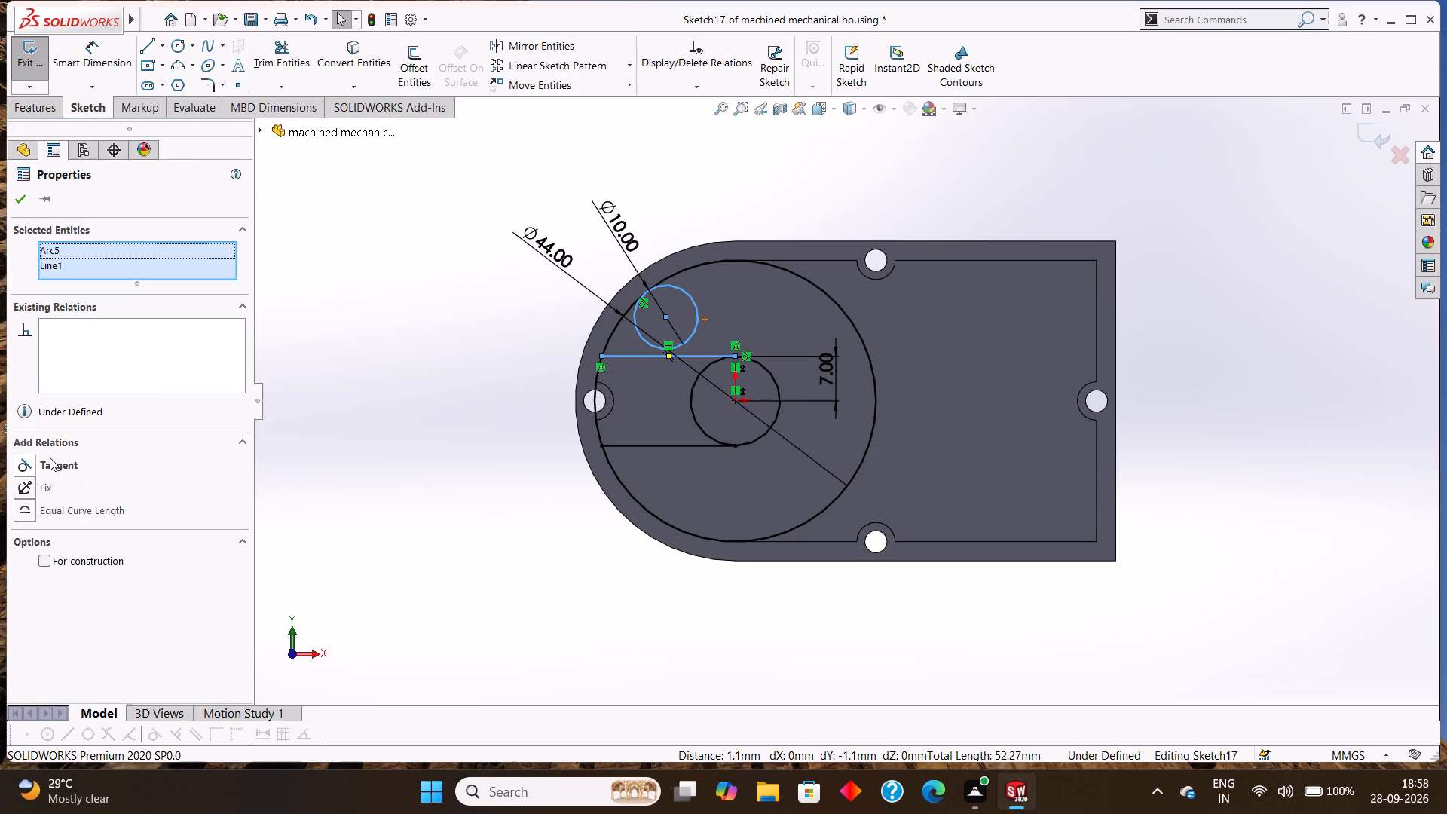
{"action": "left_click", "coordinate": [54, 462]}
{"action": "left_click", "coordinate": [21, 197]}
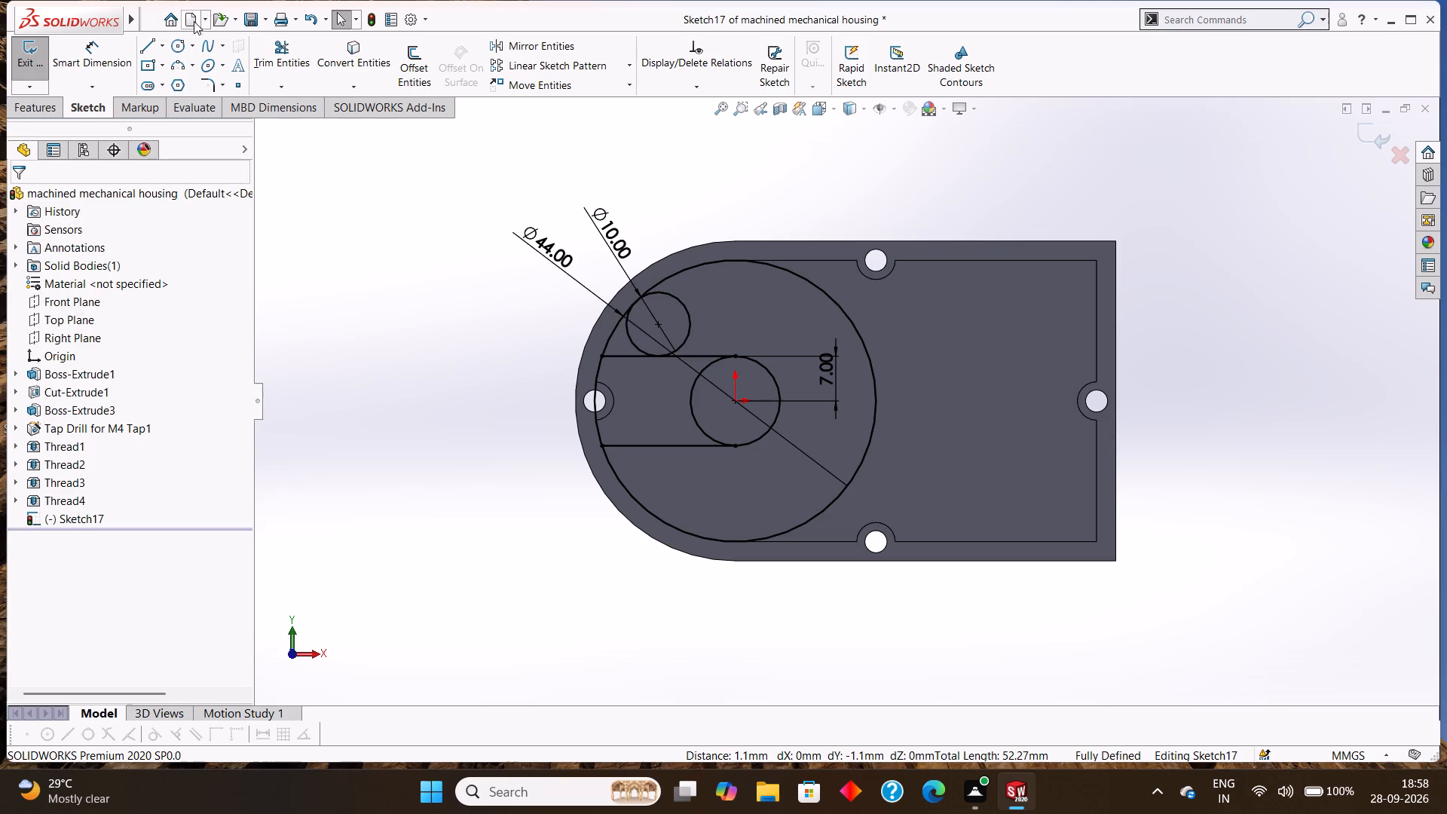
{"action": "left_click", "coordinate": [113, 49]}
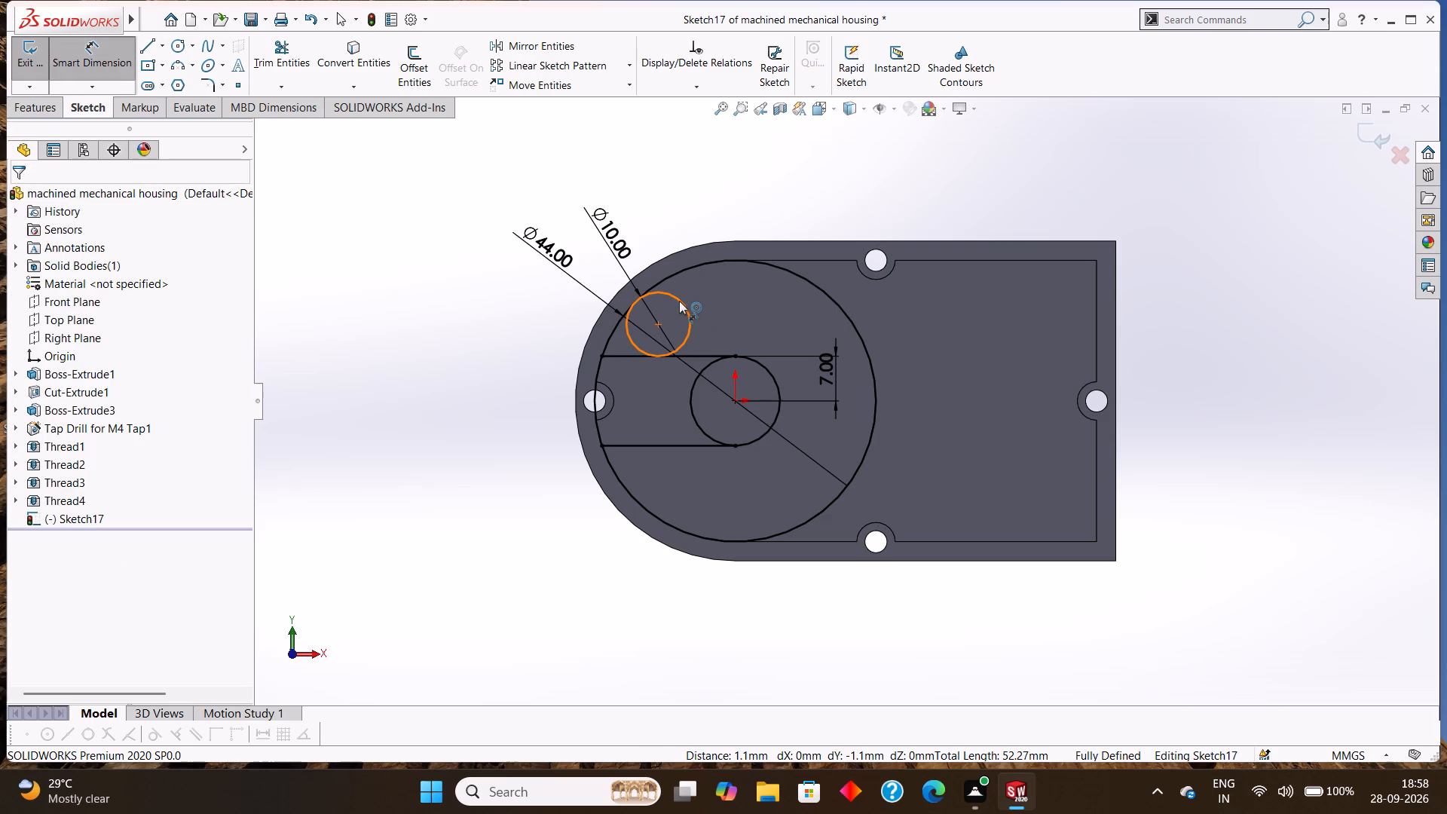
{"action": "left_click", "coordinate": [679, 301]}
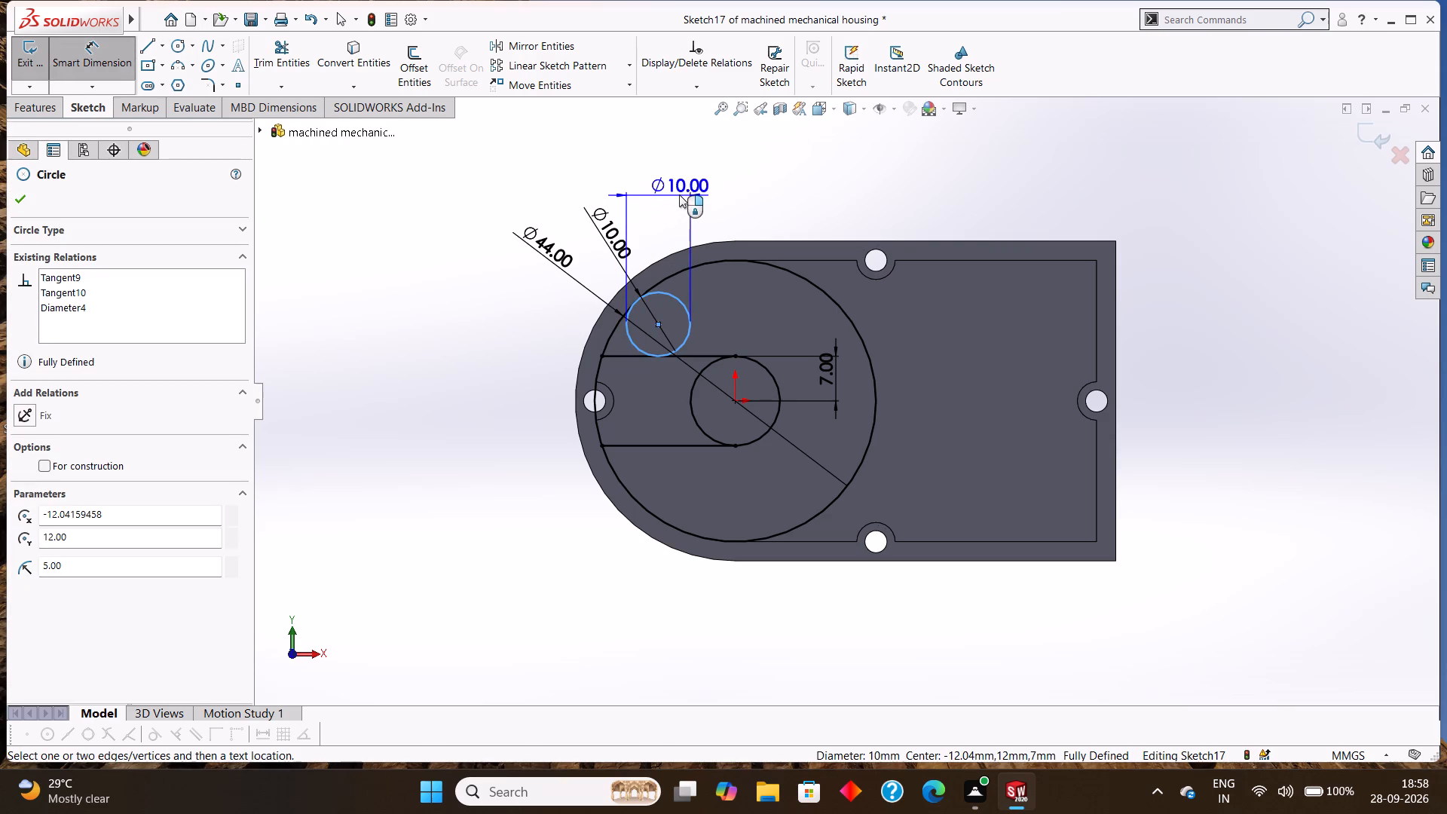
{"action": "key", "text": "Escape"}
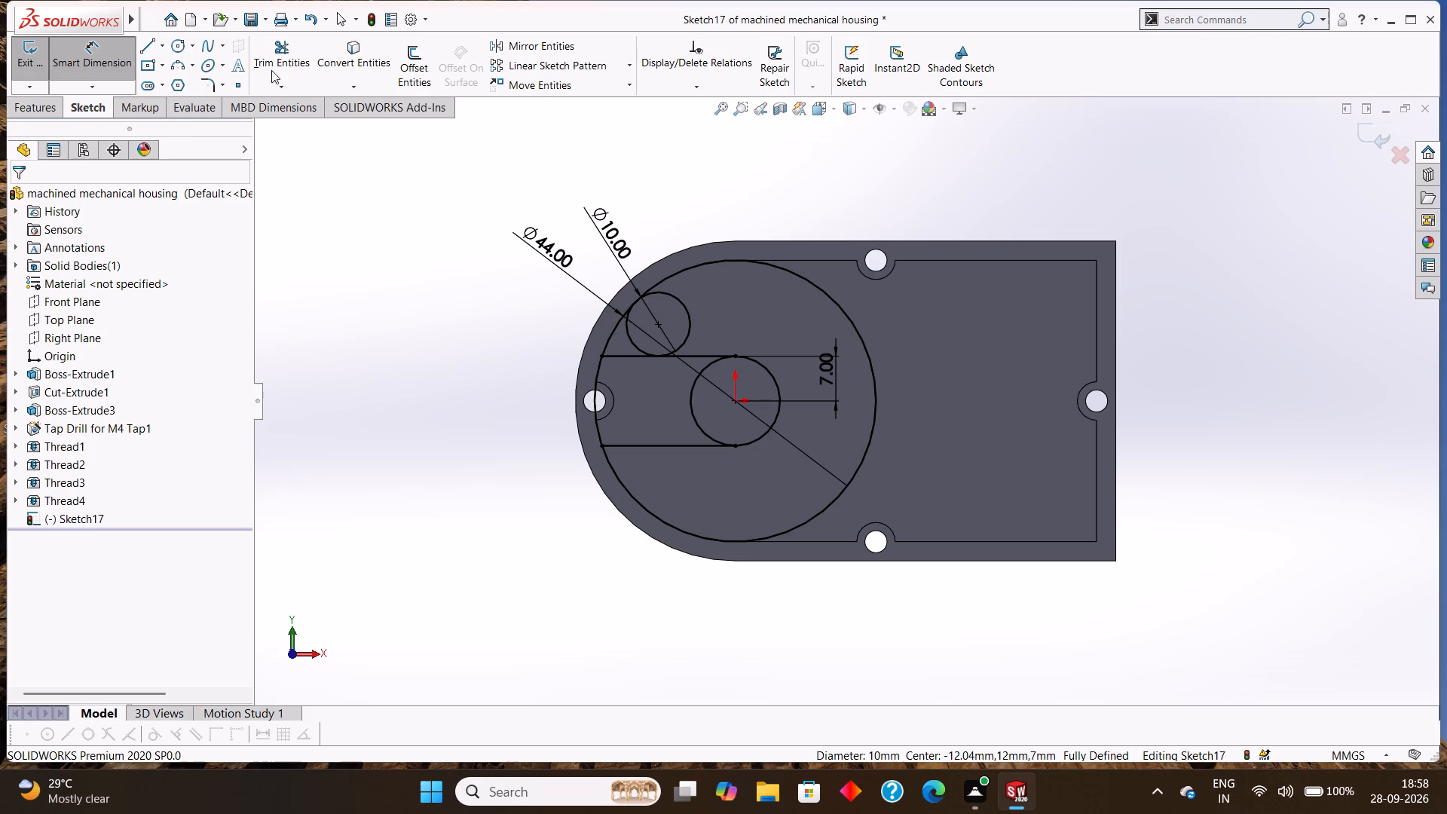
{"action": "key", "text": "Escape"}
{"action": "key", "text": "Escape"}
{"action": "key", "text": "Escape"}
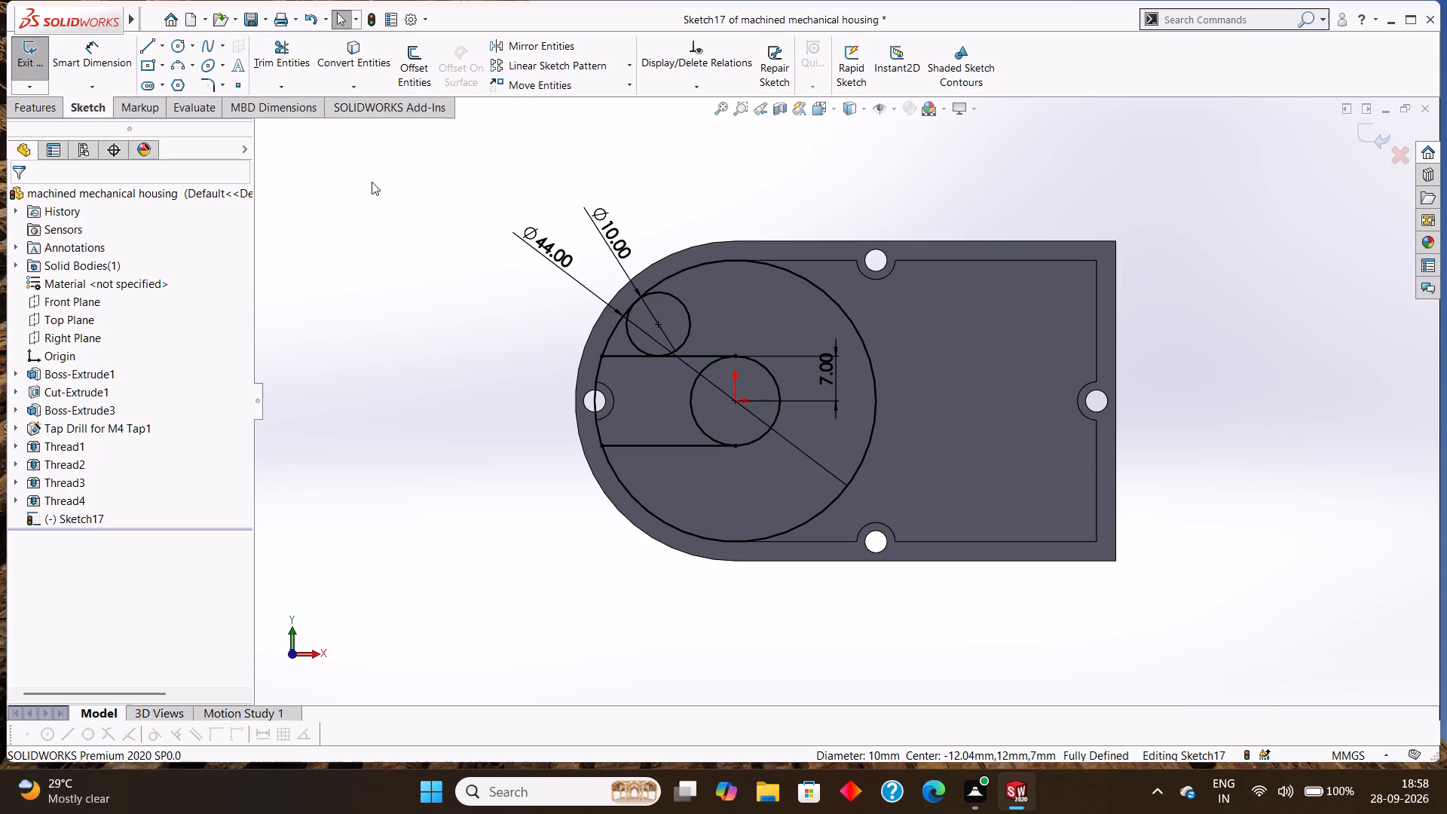
Trim the 10 mm circle's inner side and the upper line's outer end, leaving a rounded transition between the line and the large circle.
{"action": "left_click", "coordinate": [280, 60]}
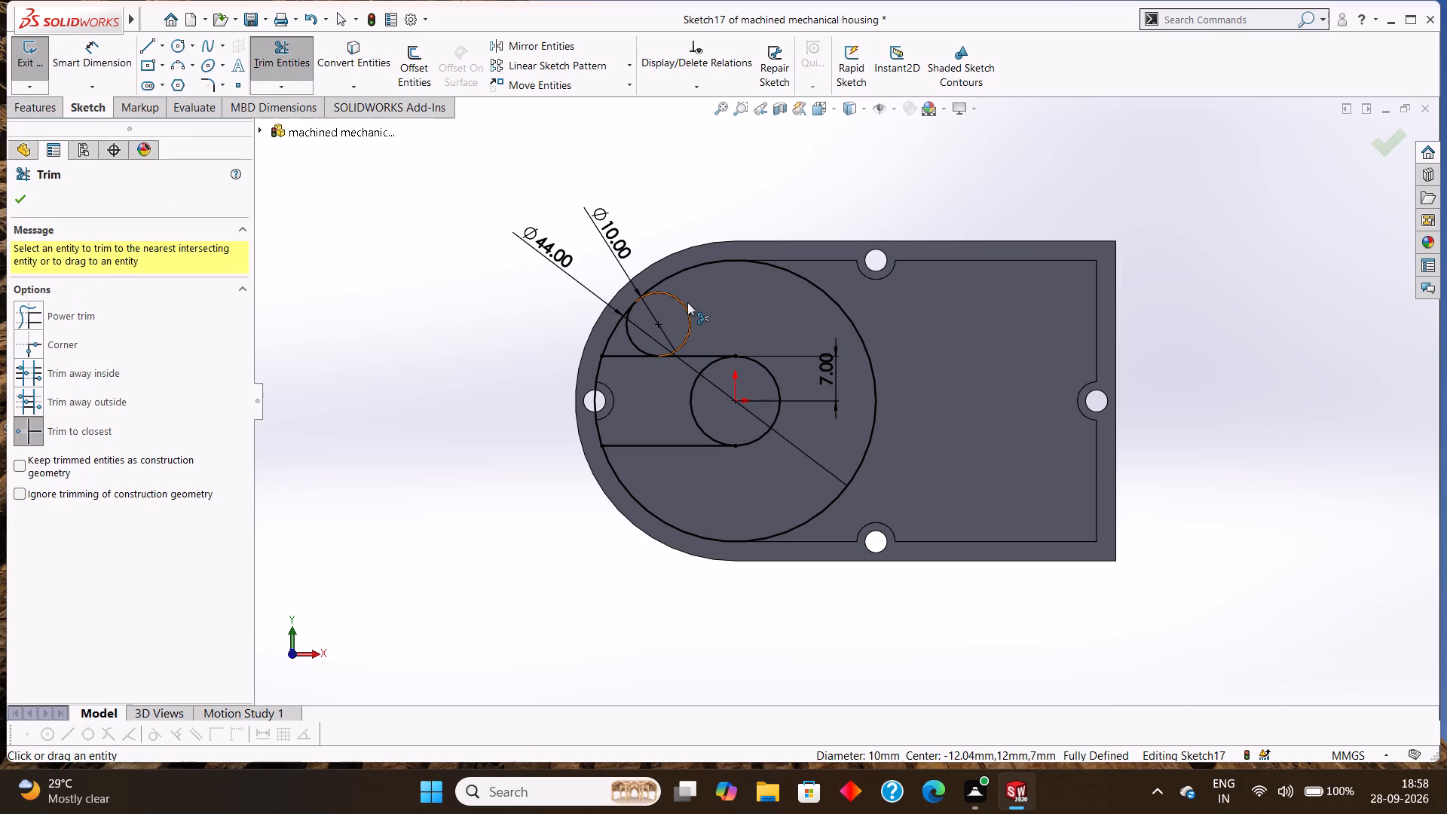
{"action": "left_click", "coordinate": [683, 300]}
{"action": "scroll", "coordinate": [659, 312], "scroll_direction": "down", "scroll_amount": 2}
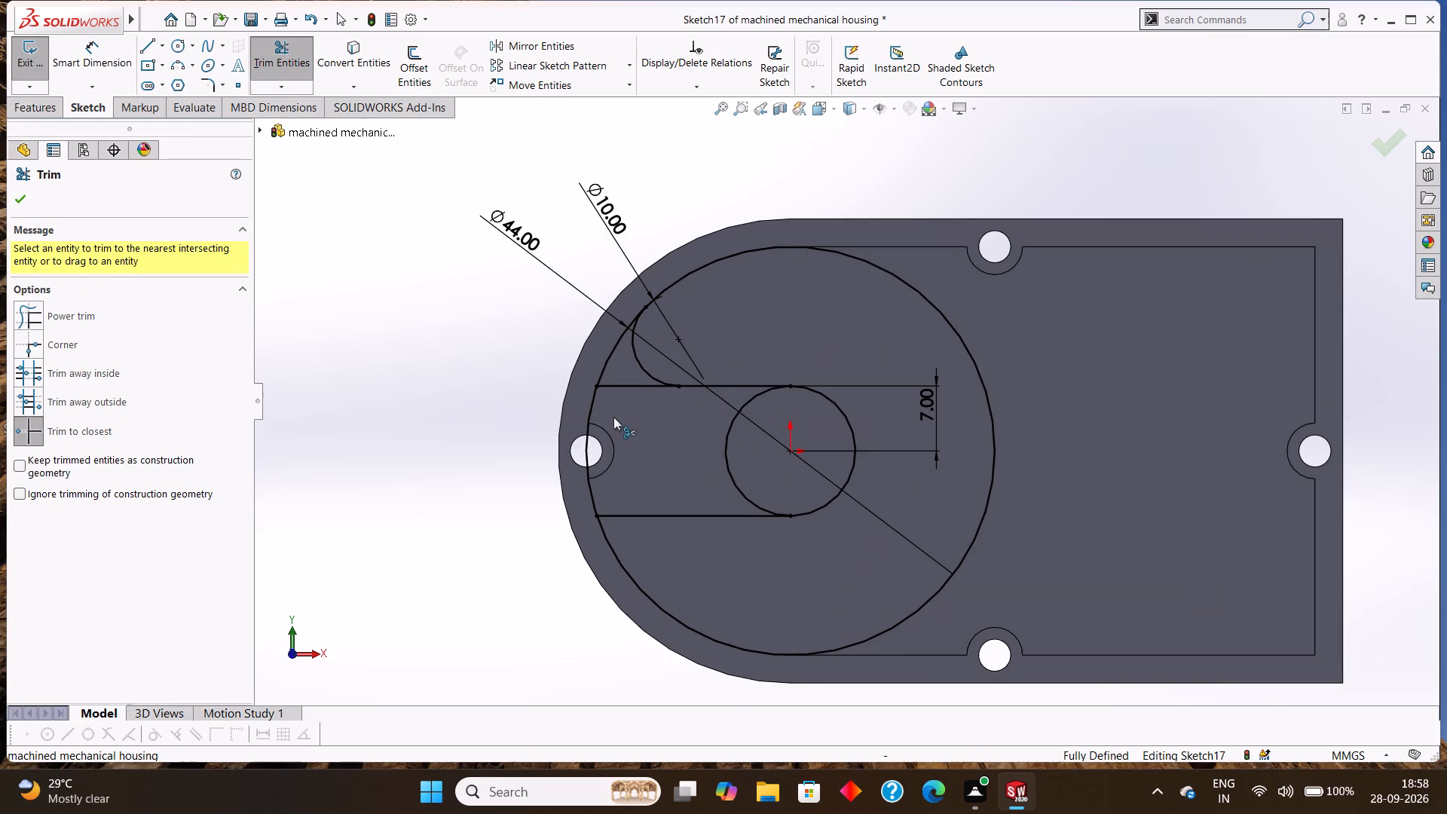
{"action": "left_click", "coordinate": [623, 387]}
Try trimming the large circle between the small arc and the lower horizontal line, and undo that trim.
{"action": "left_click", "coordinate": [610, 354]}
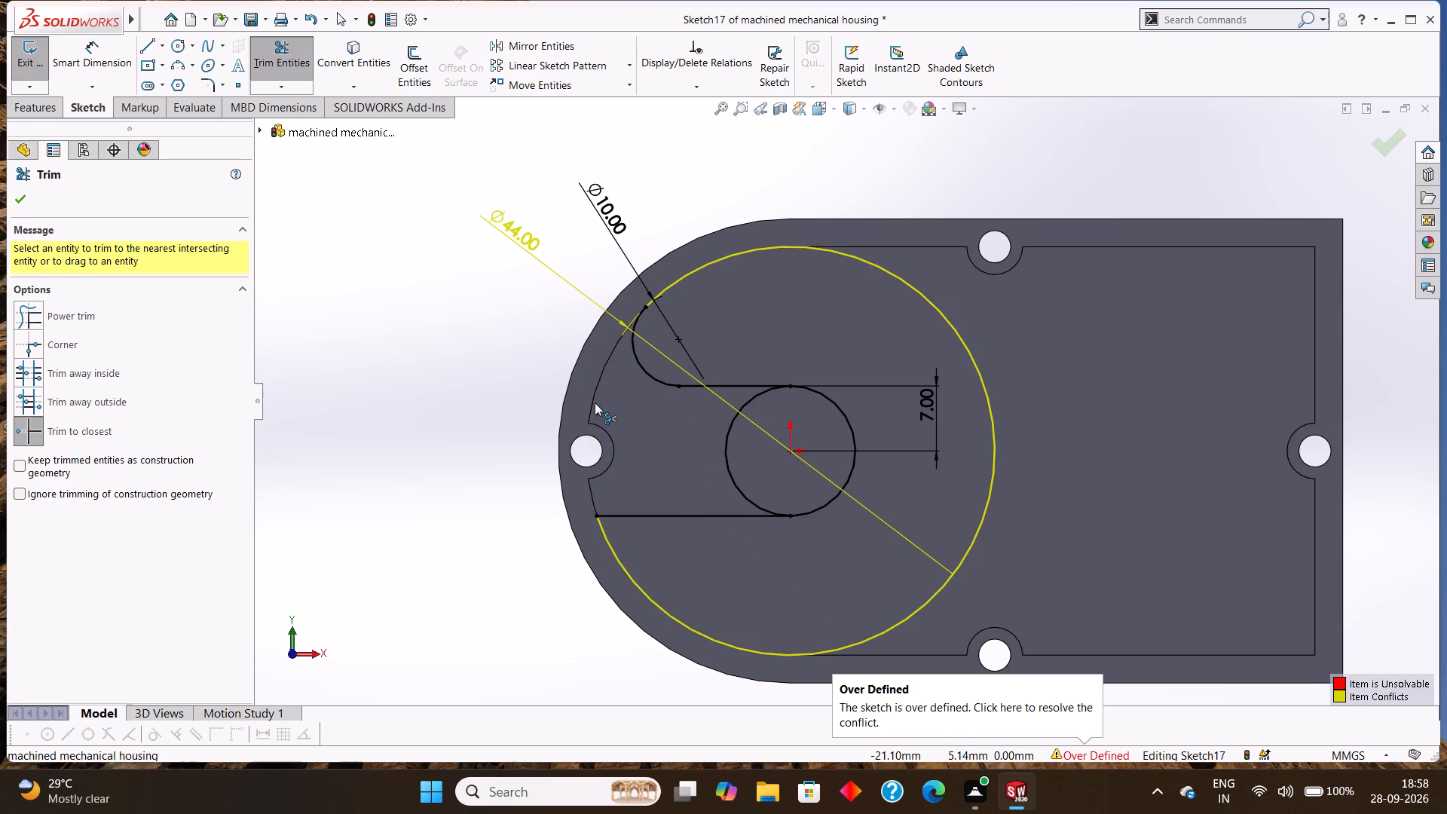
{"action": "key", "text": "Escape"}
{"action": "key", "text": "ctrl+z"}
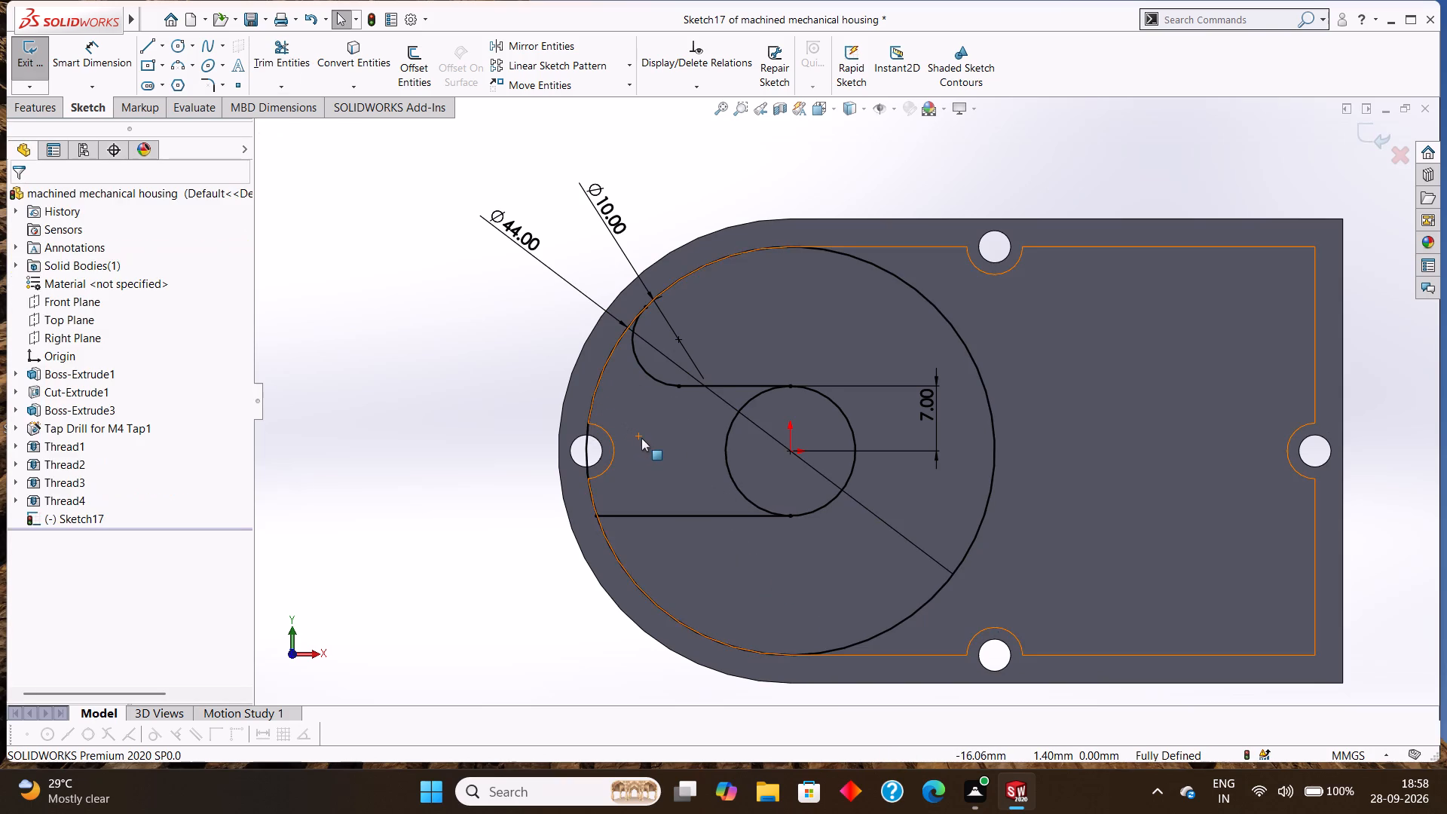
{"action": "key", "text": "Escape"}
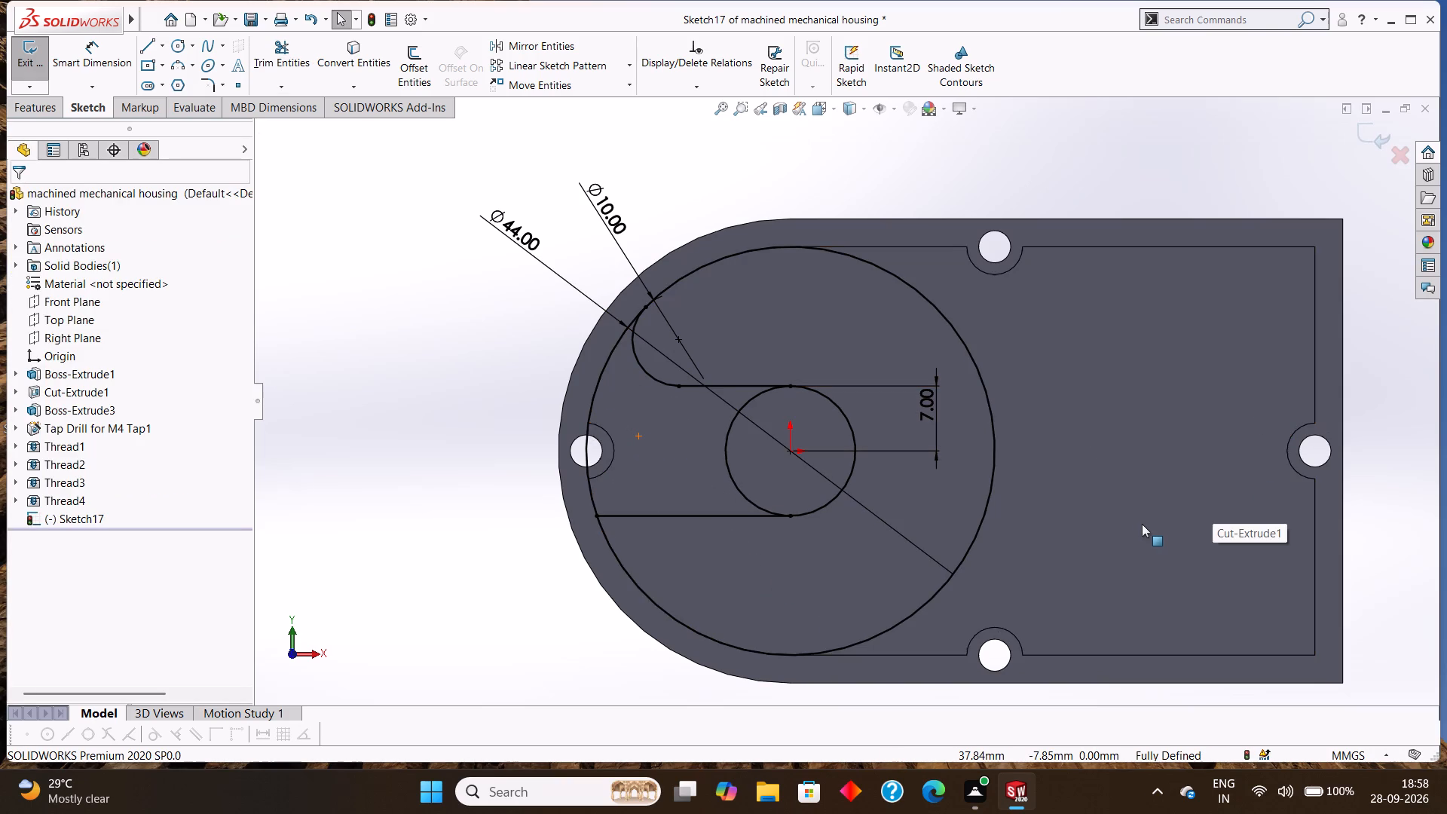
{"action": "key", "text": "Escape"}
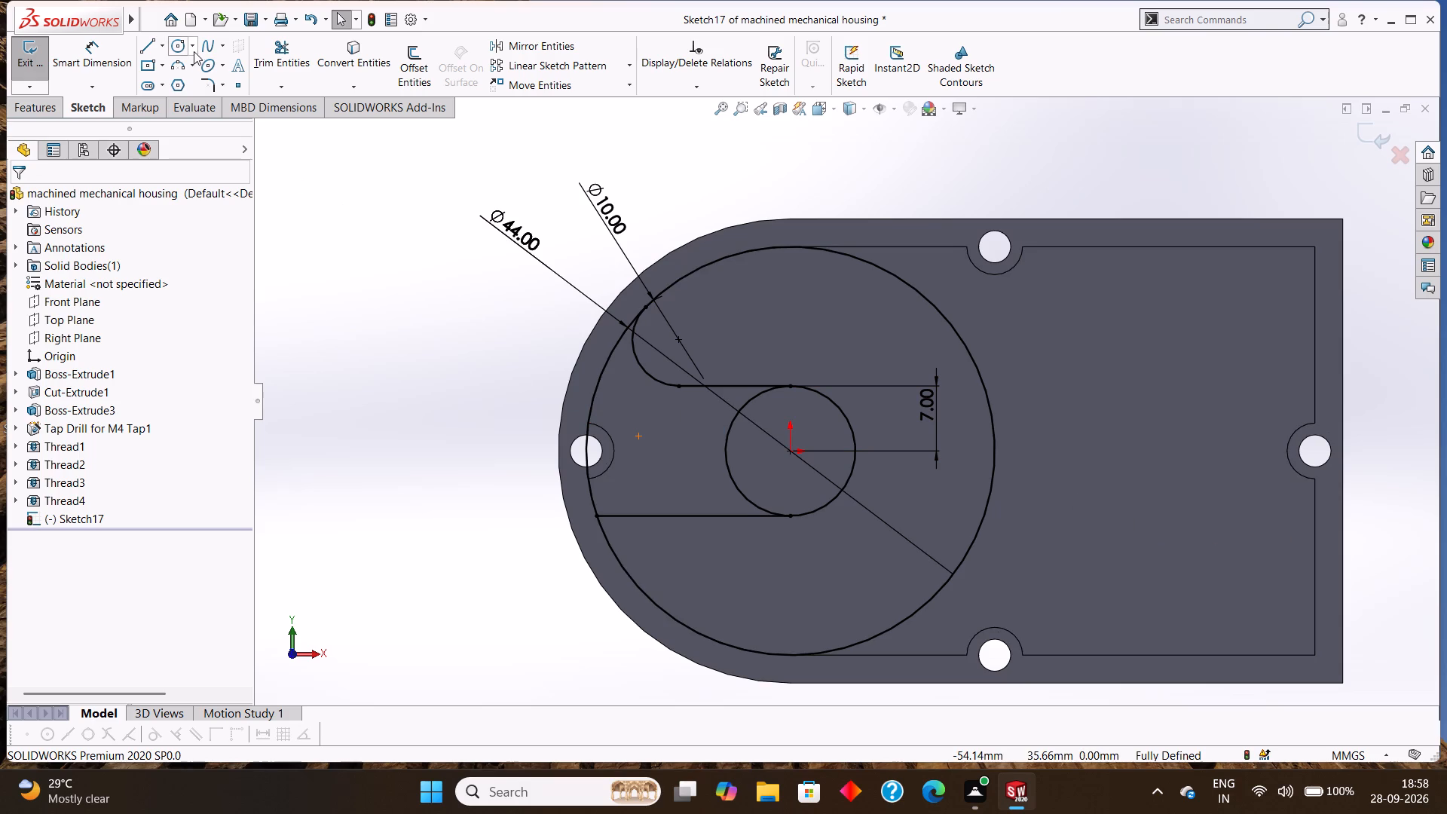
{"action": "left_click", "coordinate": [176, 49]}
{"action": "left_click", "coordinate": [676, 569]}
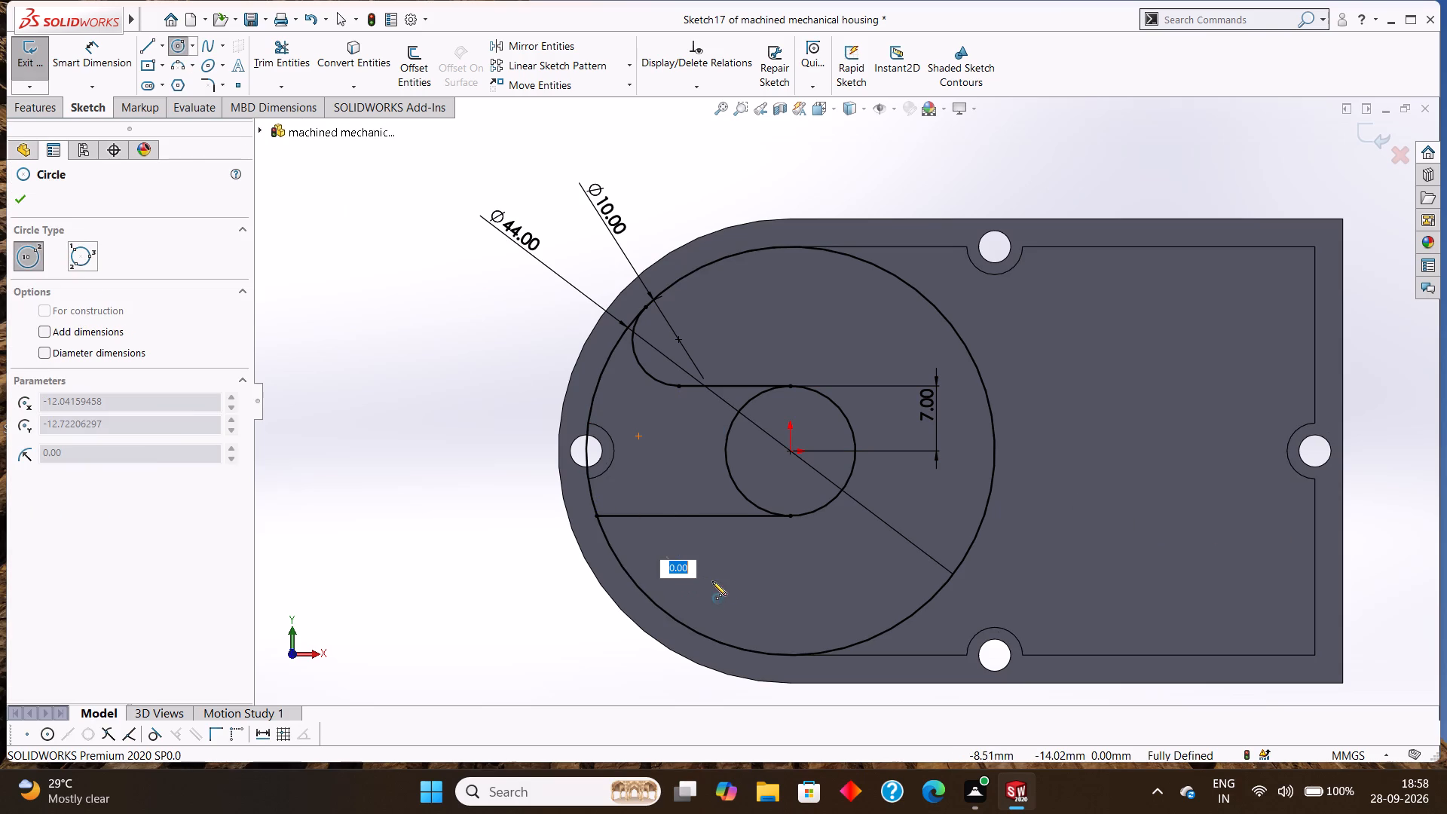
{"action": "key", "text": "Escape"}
Draw a circle of 5 mm radius inside the large circle, below the lower horizontal line.
{"action": "left_click", "coordinate": [176, 47]}
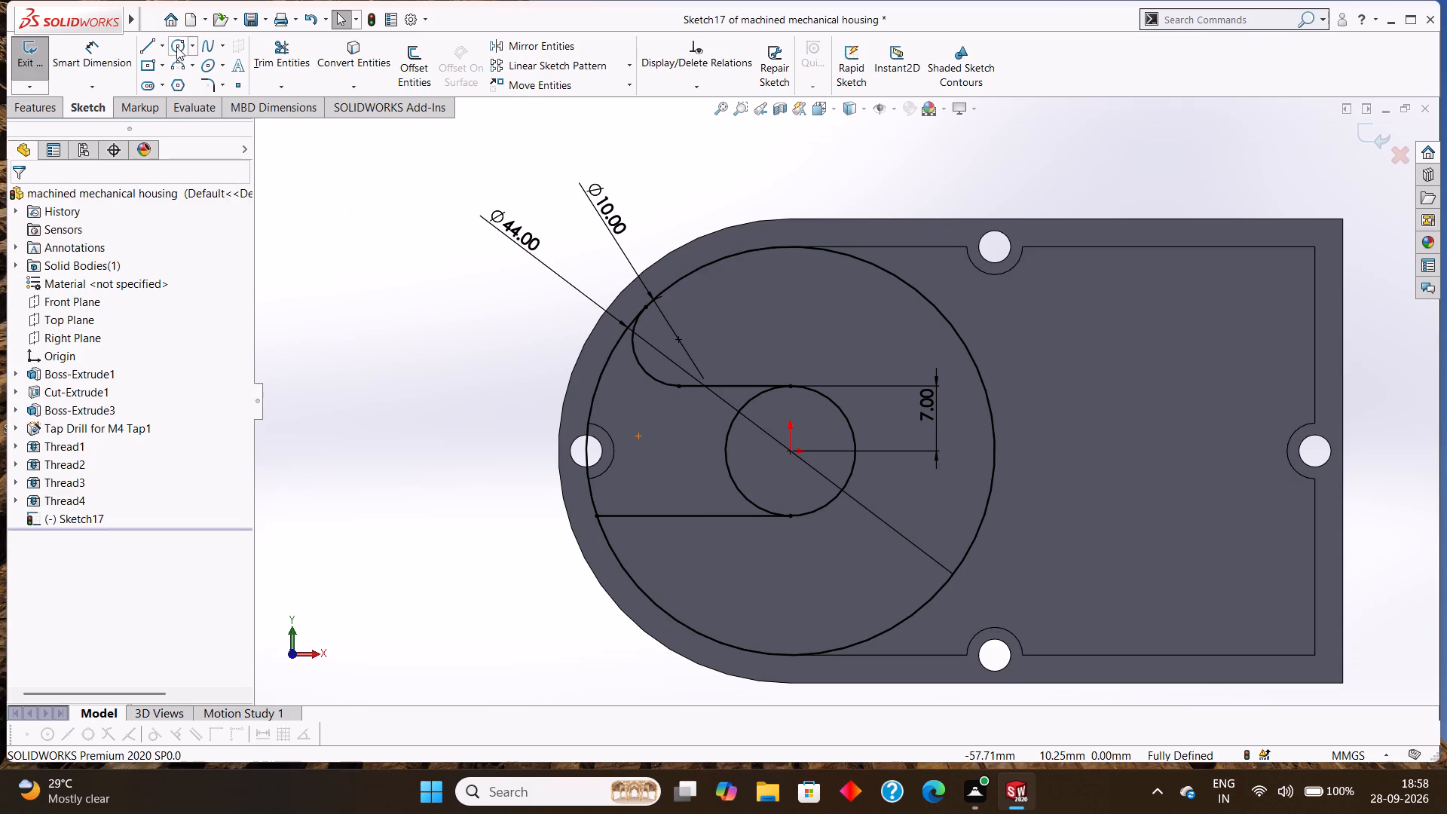
{"action": "left_click", "coordinate": [730, 582]}
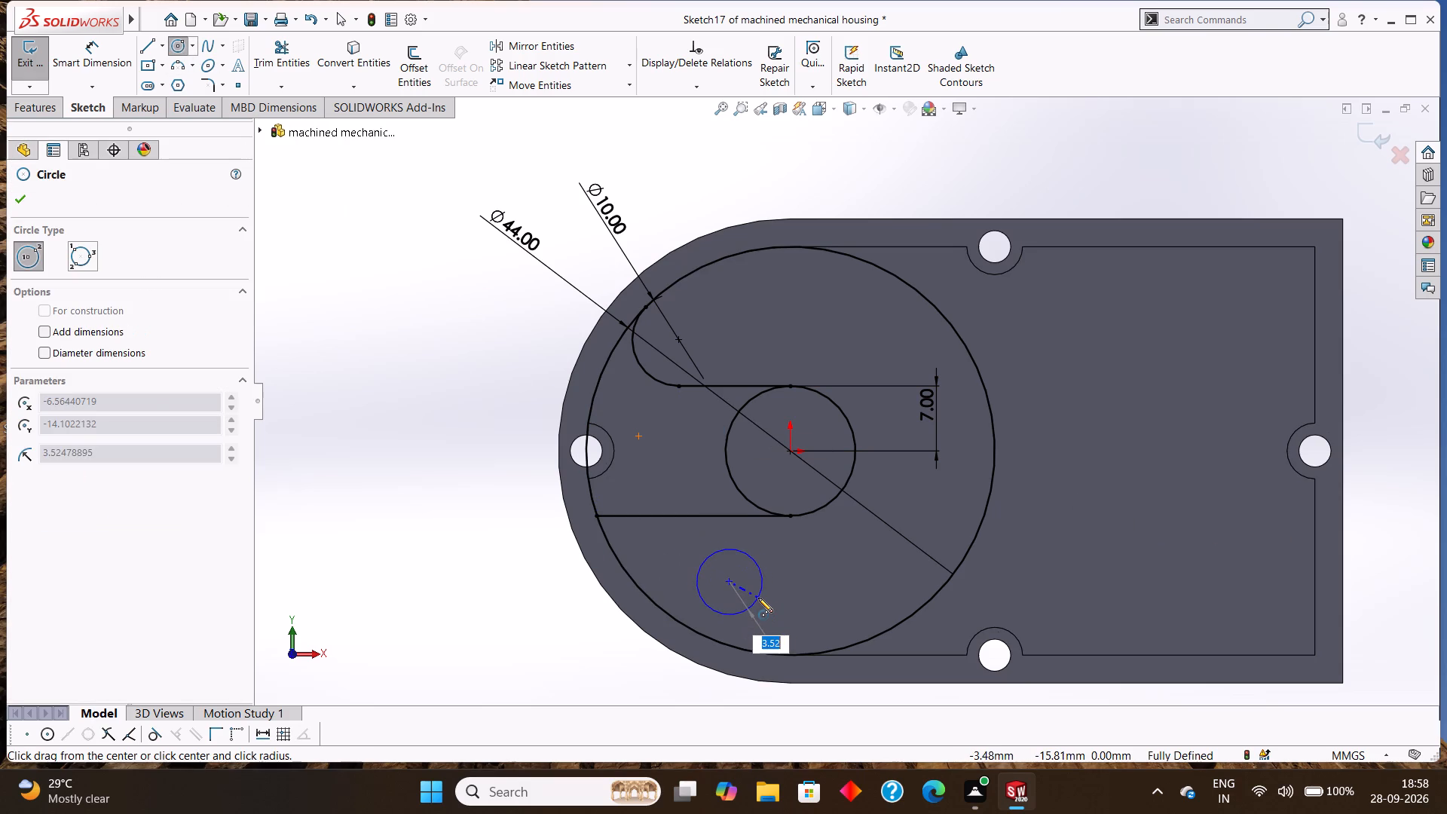
{"action": "key", "text": "5"}
{"action": "key", "text": "Return"}
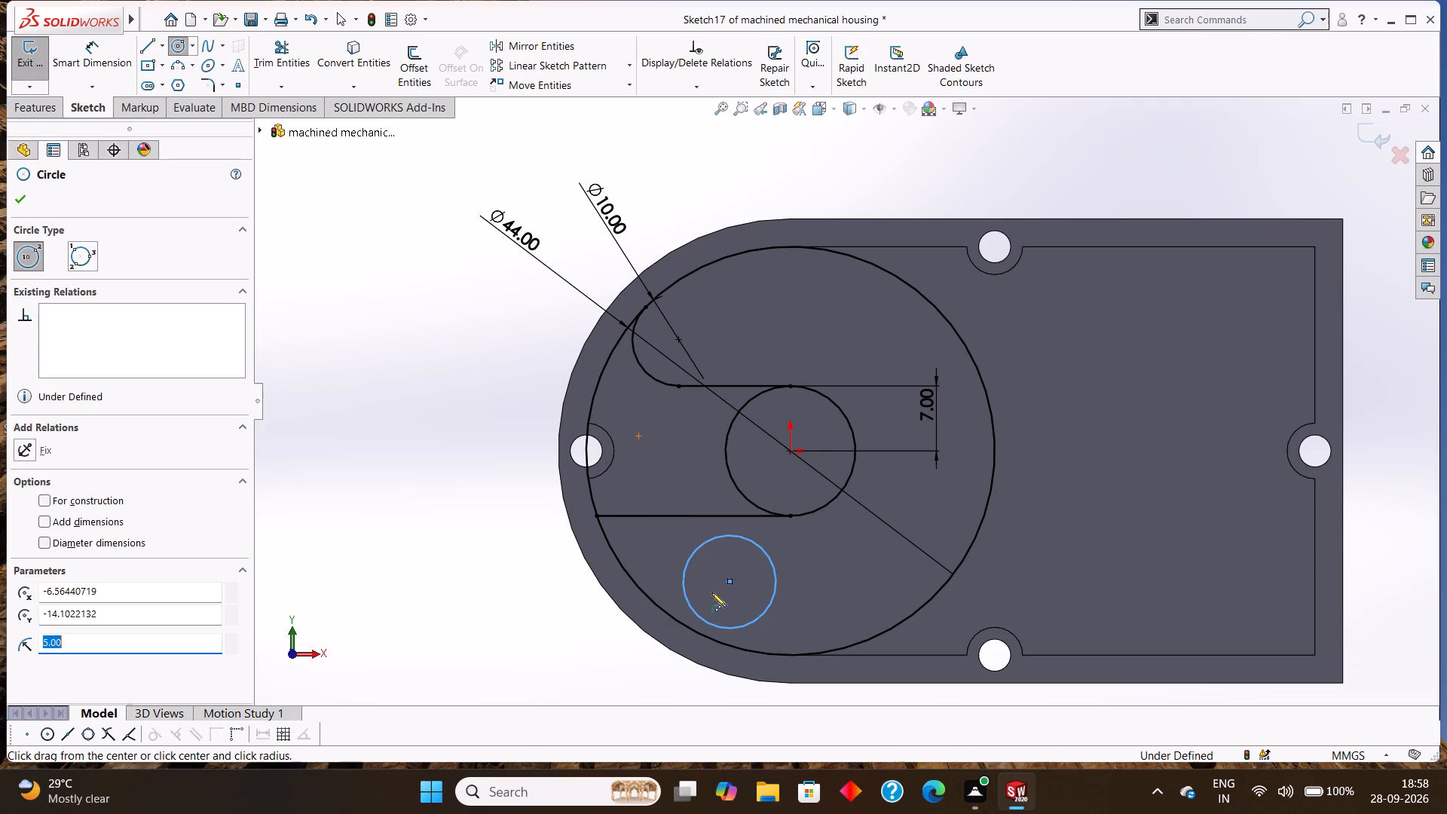
{"action": "left_click", "coordinate": [14, 197]}
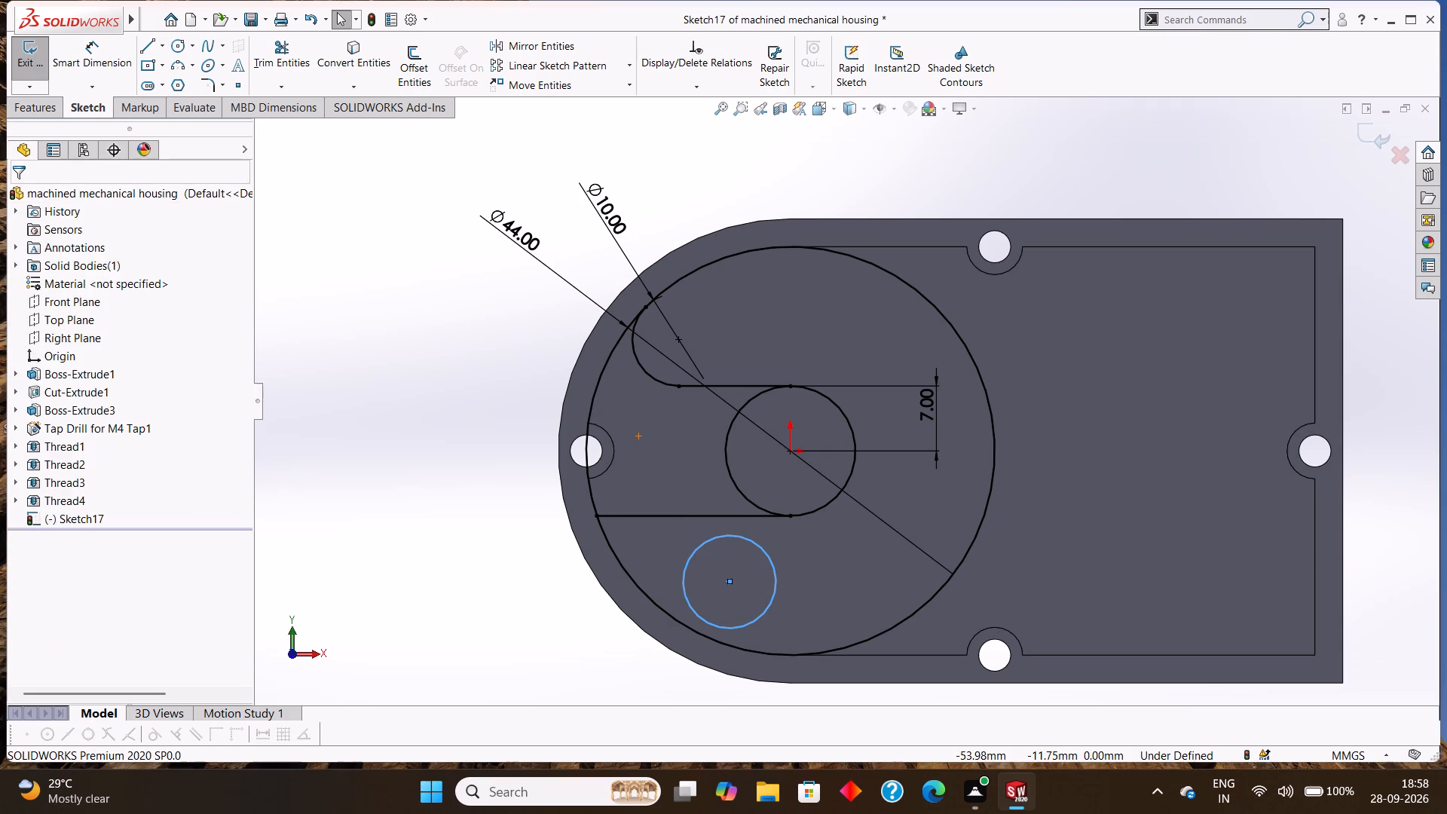
Make the new 5 mm radius circle tangent to the lower horizontal line and to the large 44 mm circle.
{"action": "left_click", "coordinate": [702, 517]}
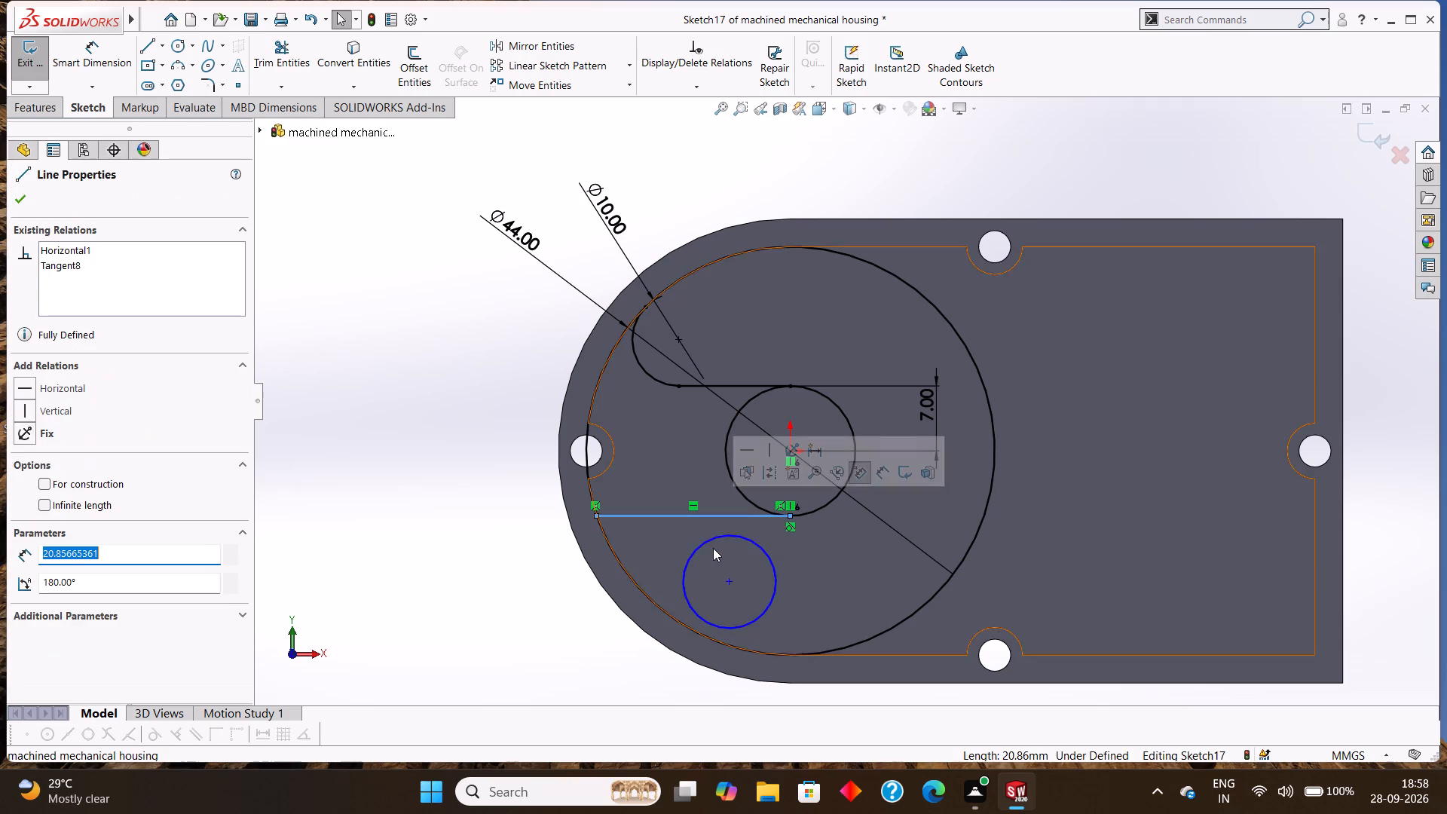
{"action": "left_click", "coordinate": [713, 540], "text": "ctrl"}
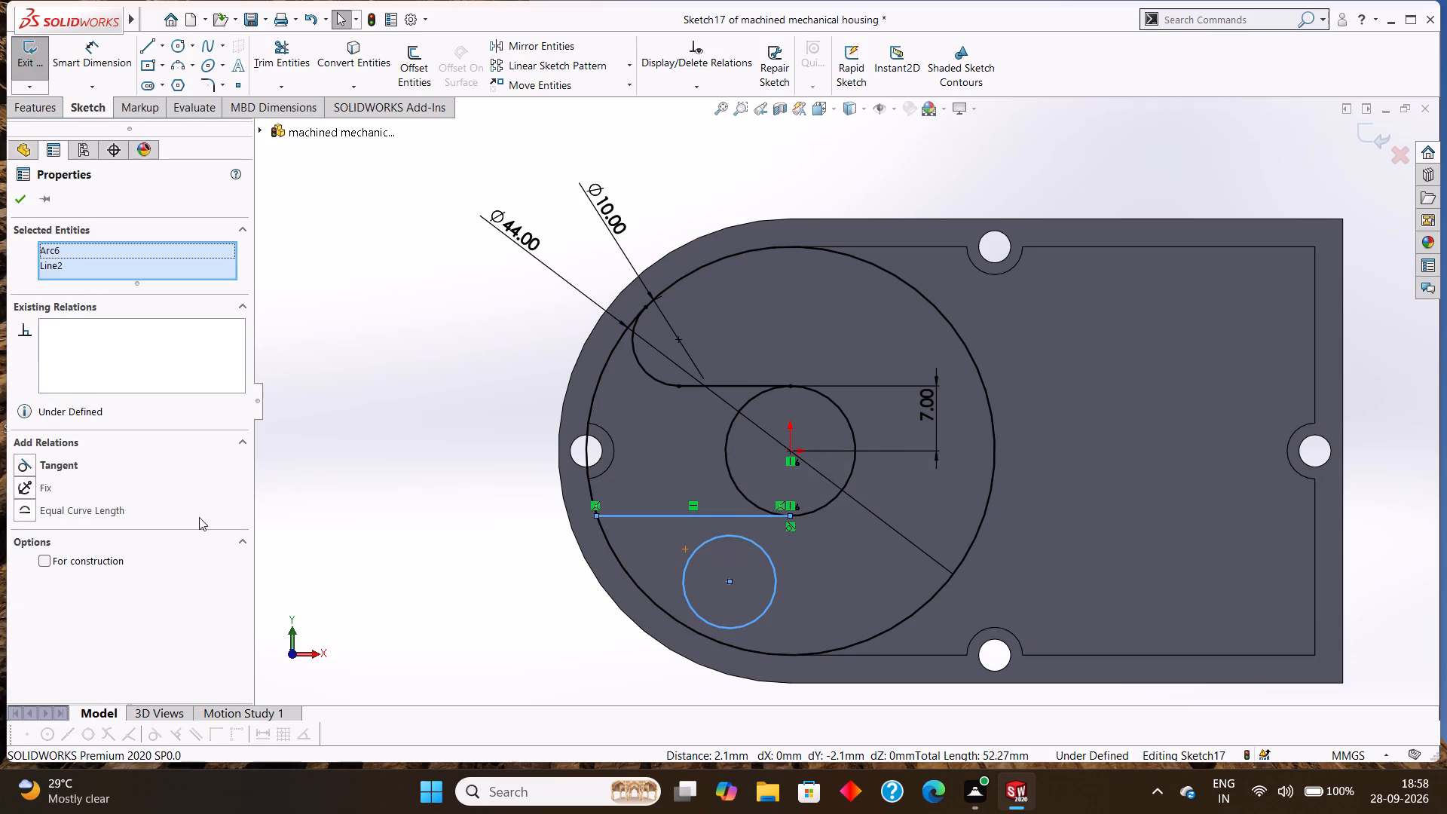
{"action": "left_click", "coordinate": [68, 465]}
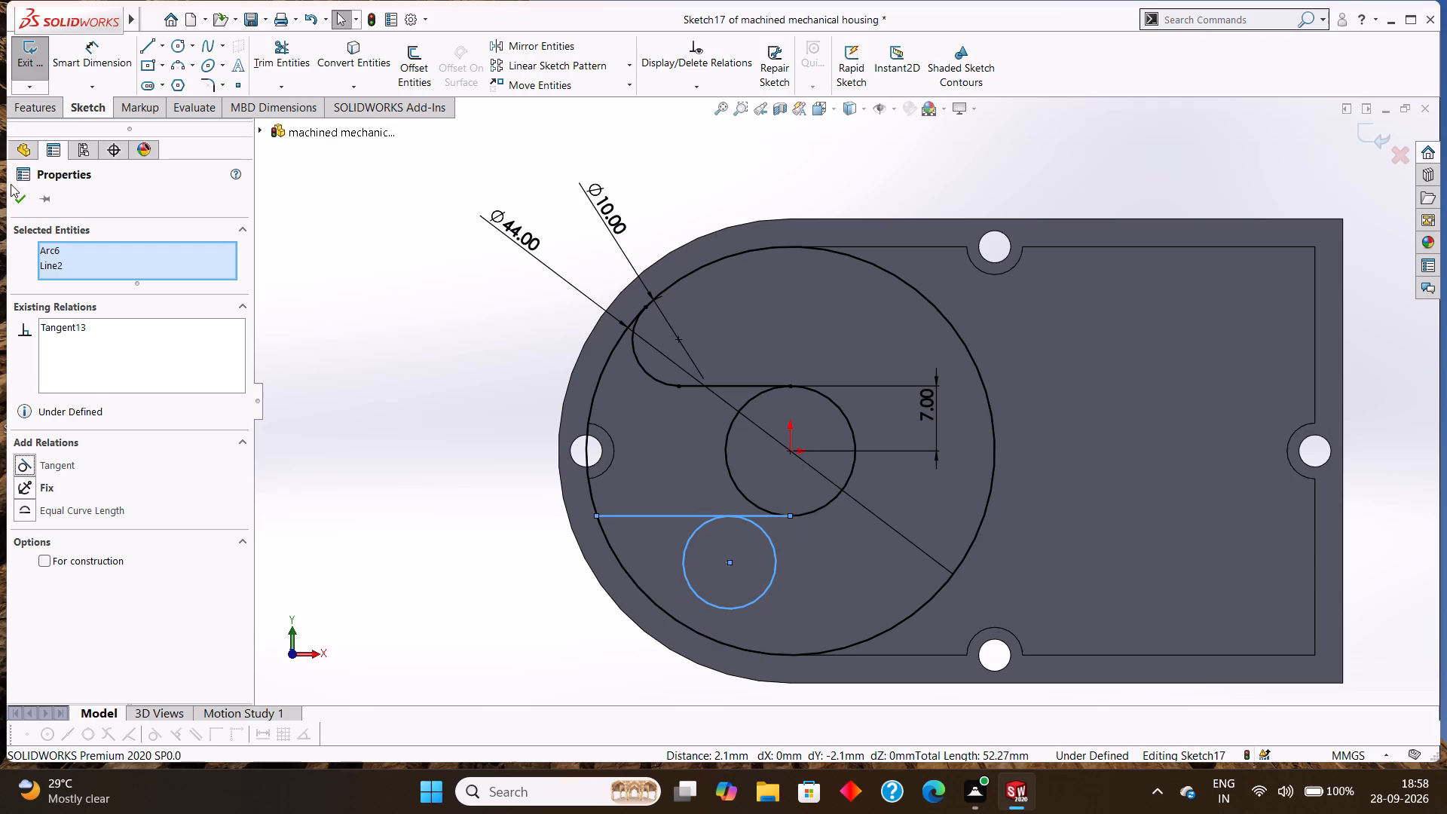
{"action": "left_click", "coordinate": [21, 199]}
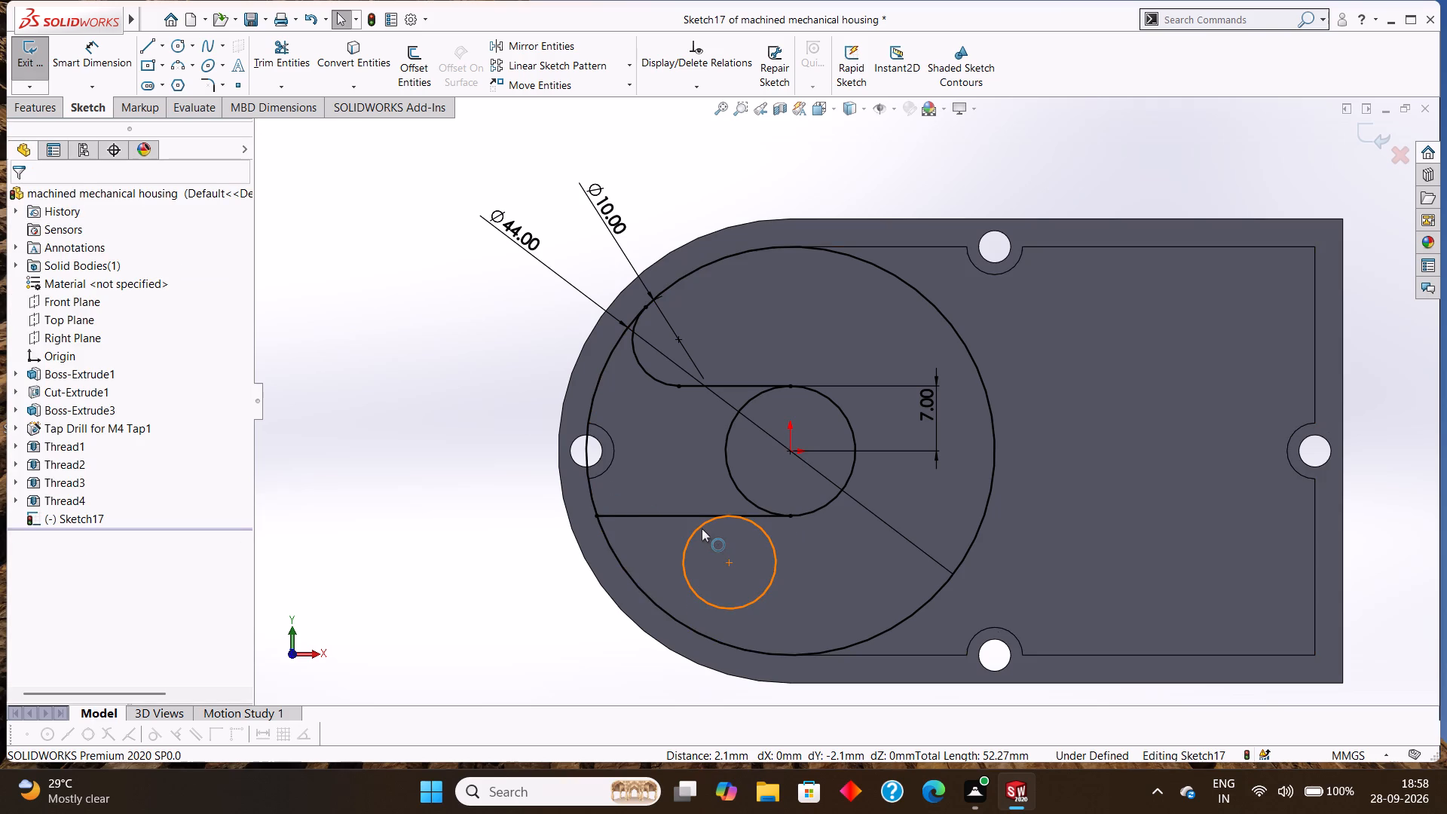
{"action": "left_click", "coordinate": [702, 528]}
{"action": "left_click", "coordinate": [614, 557], "text": "ctrl"}
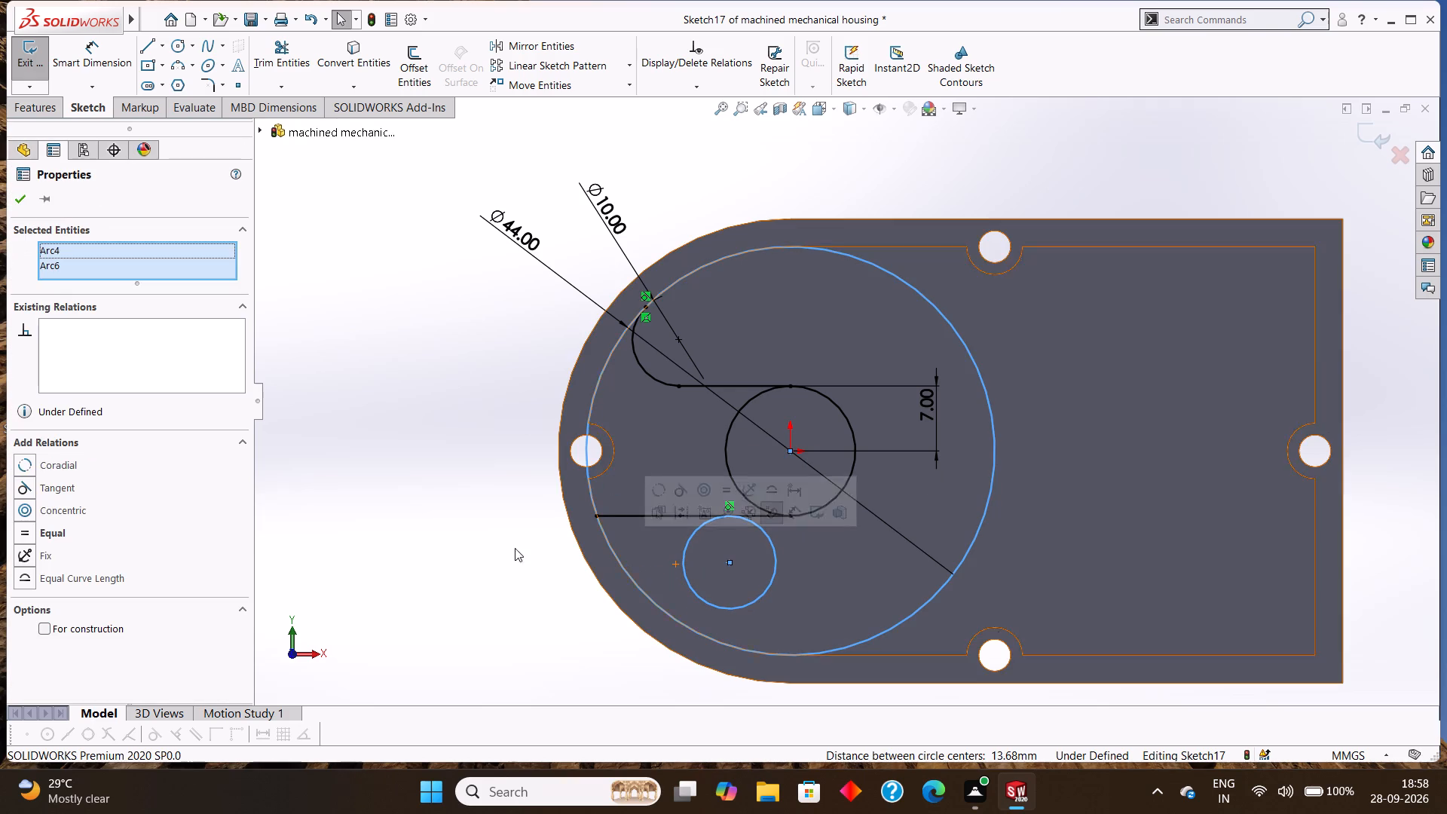
{"action": "left_click", "coordinate": [60, 489]}
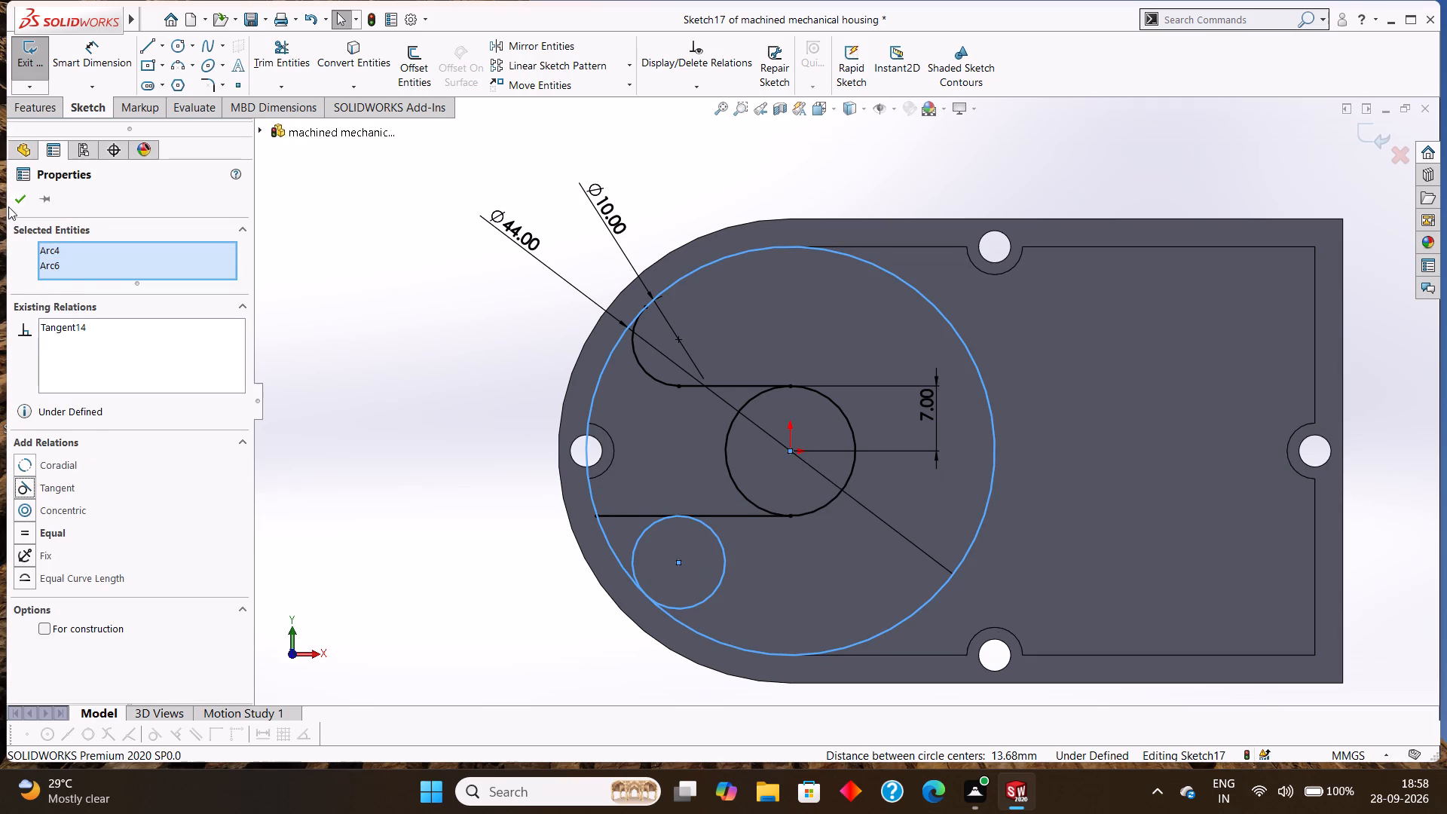
{"action": "left_click", "coordinate": [12, 201]}
Trim the lower small circle's inner side and the lower line's outer end, leaving a rounded transition to the large circle.
{"action": "left_click", "coordinate": [268, 50]}
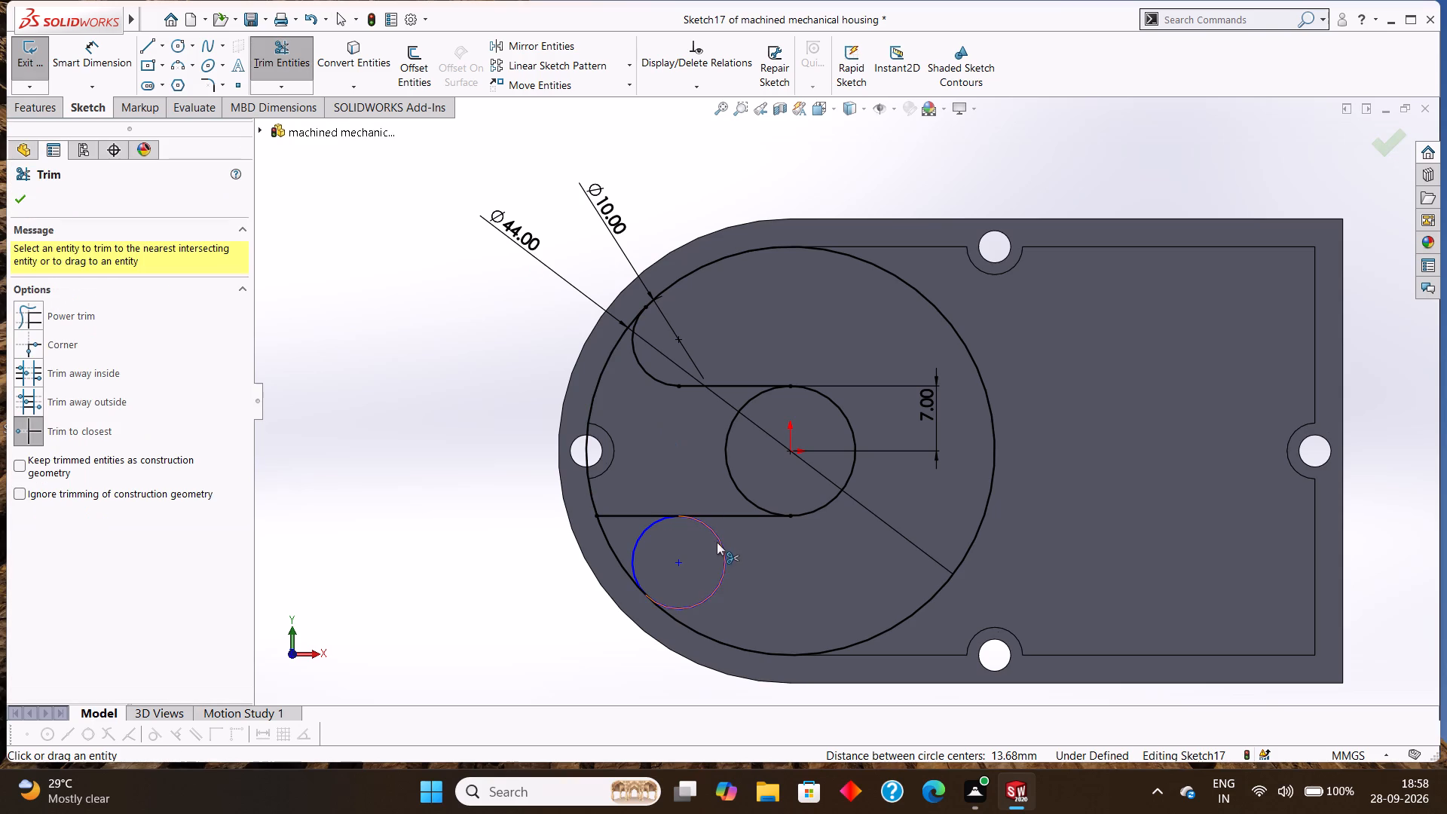
{"action": "left_click", "coordinate": [717, 543]}
{"action": "left_click", "coordinate": [627, 519]}
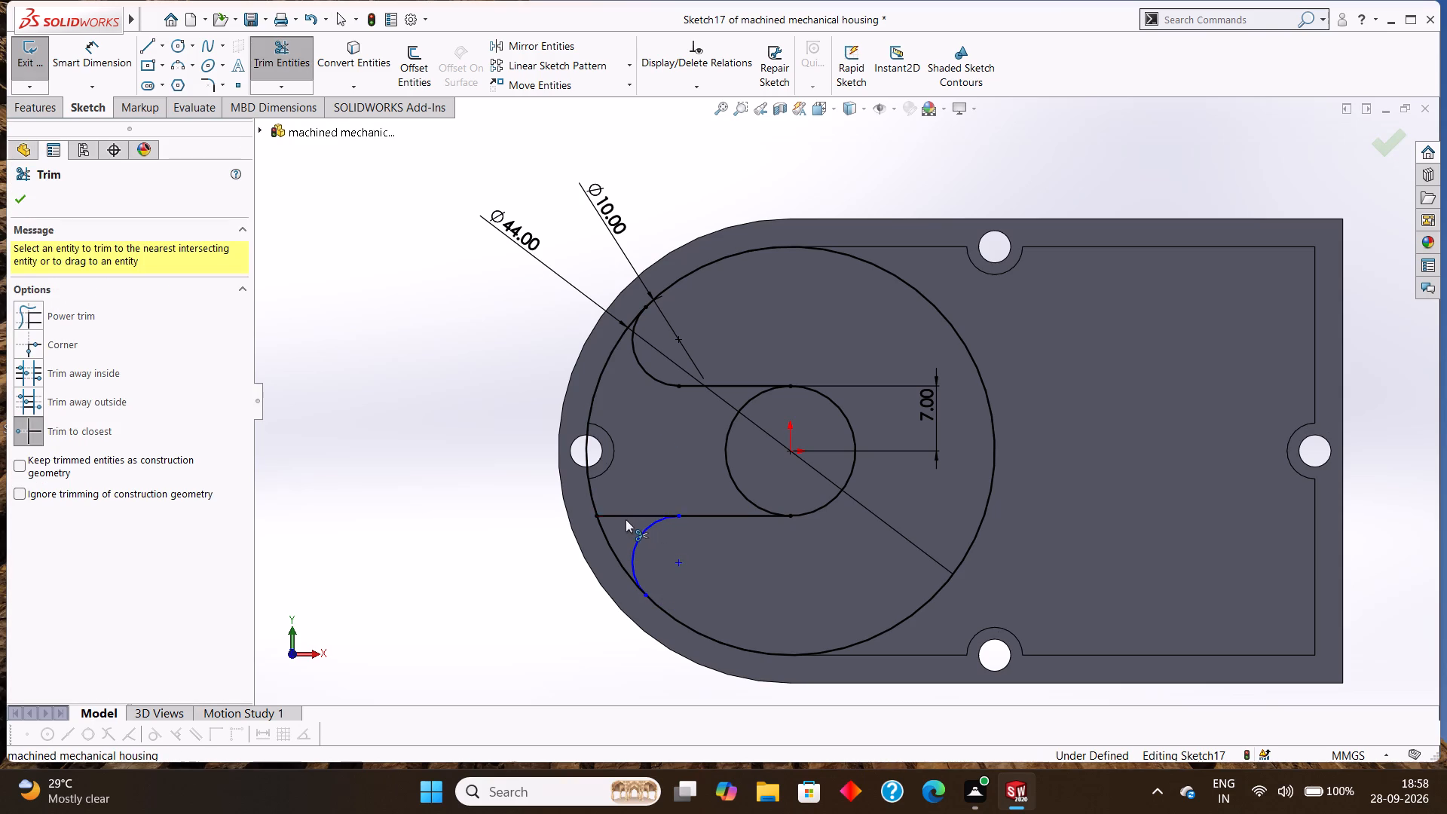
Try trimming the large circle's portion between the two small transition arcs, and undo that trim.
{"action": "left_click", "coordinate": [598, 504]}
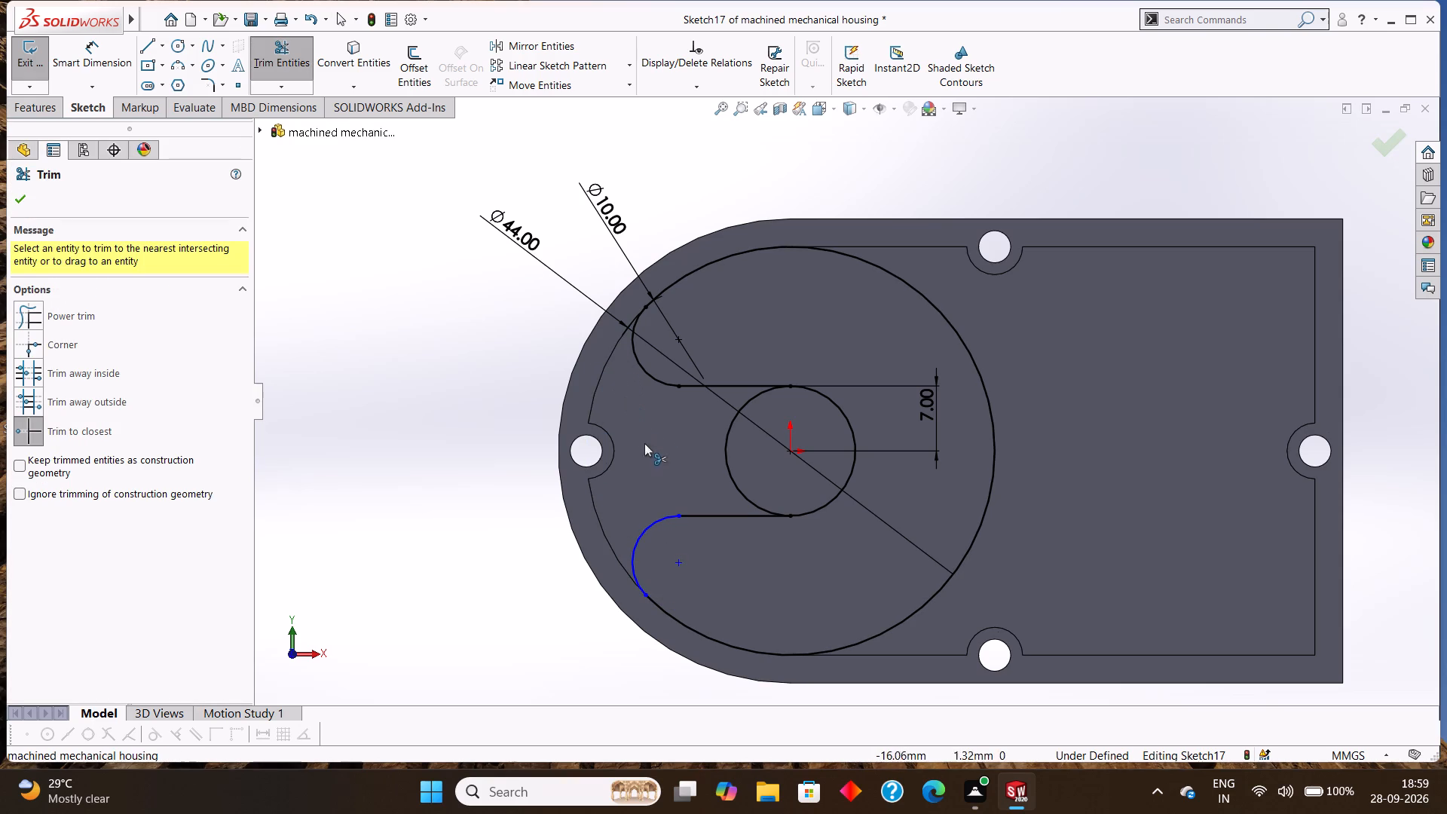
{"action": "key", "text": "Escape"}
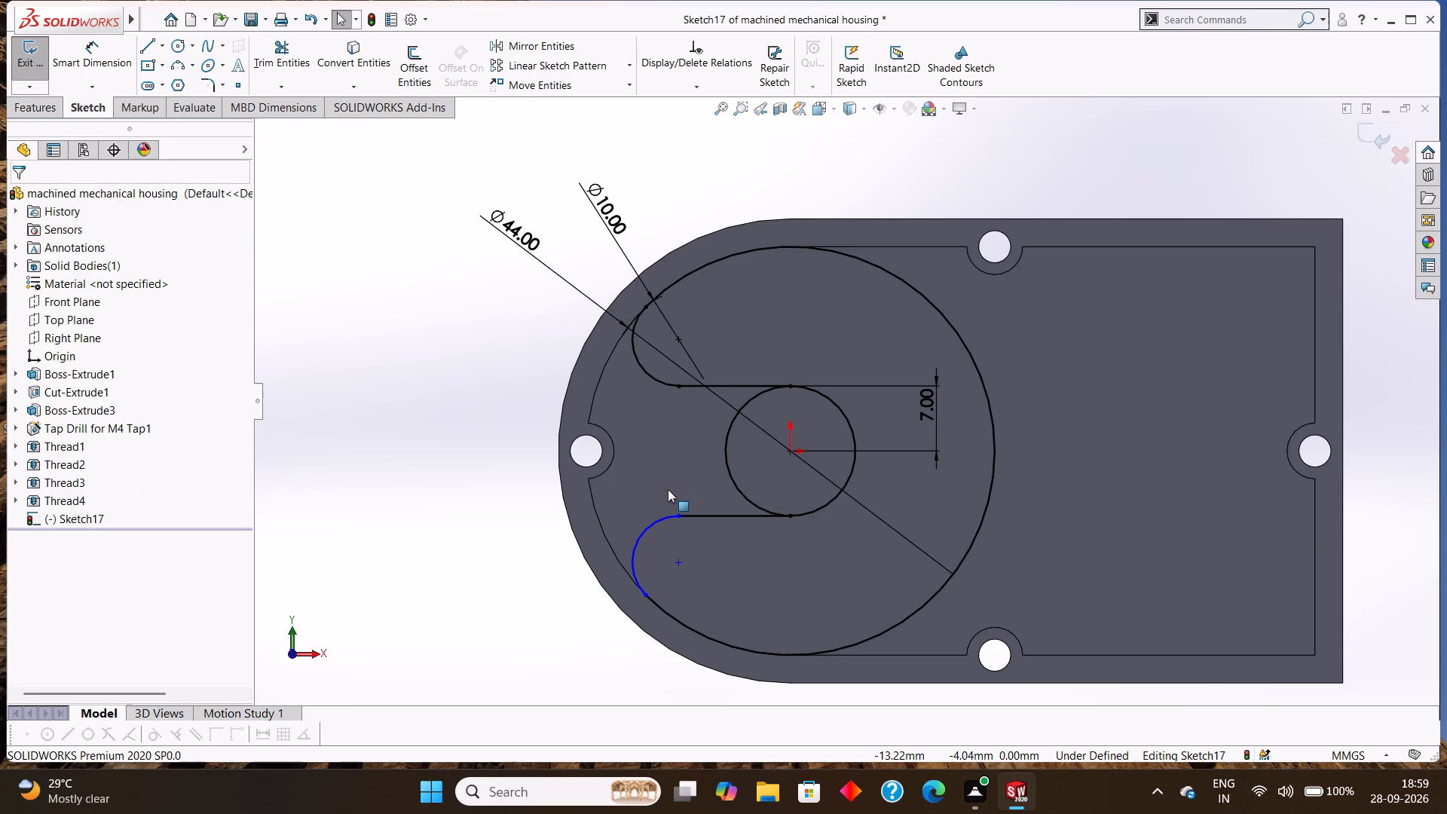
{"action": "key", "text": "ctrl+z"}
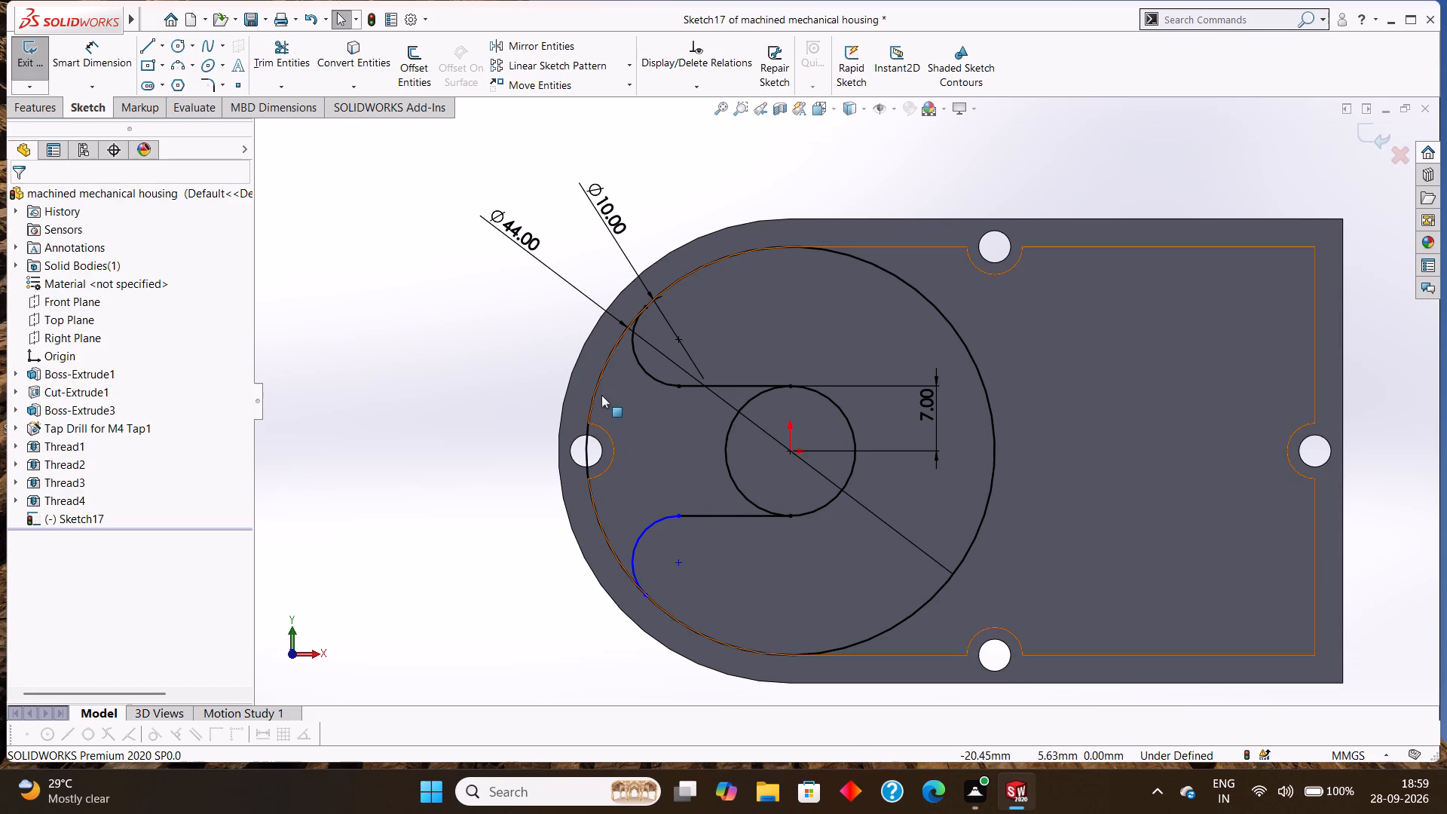
Trim the central circle's half between the two lines and the large circle's portion outside the small arcs, leaving one closed profile.
{"action": "left_click", "coordinate": [280, 62]}
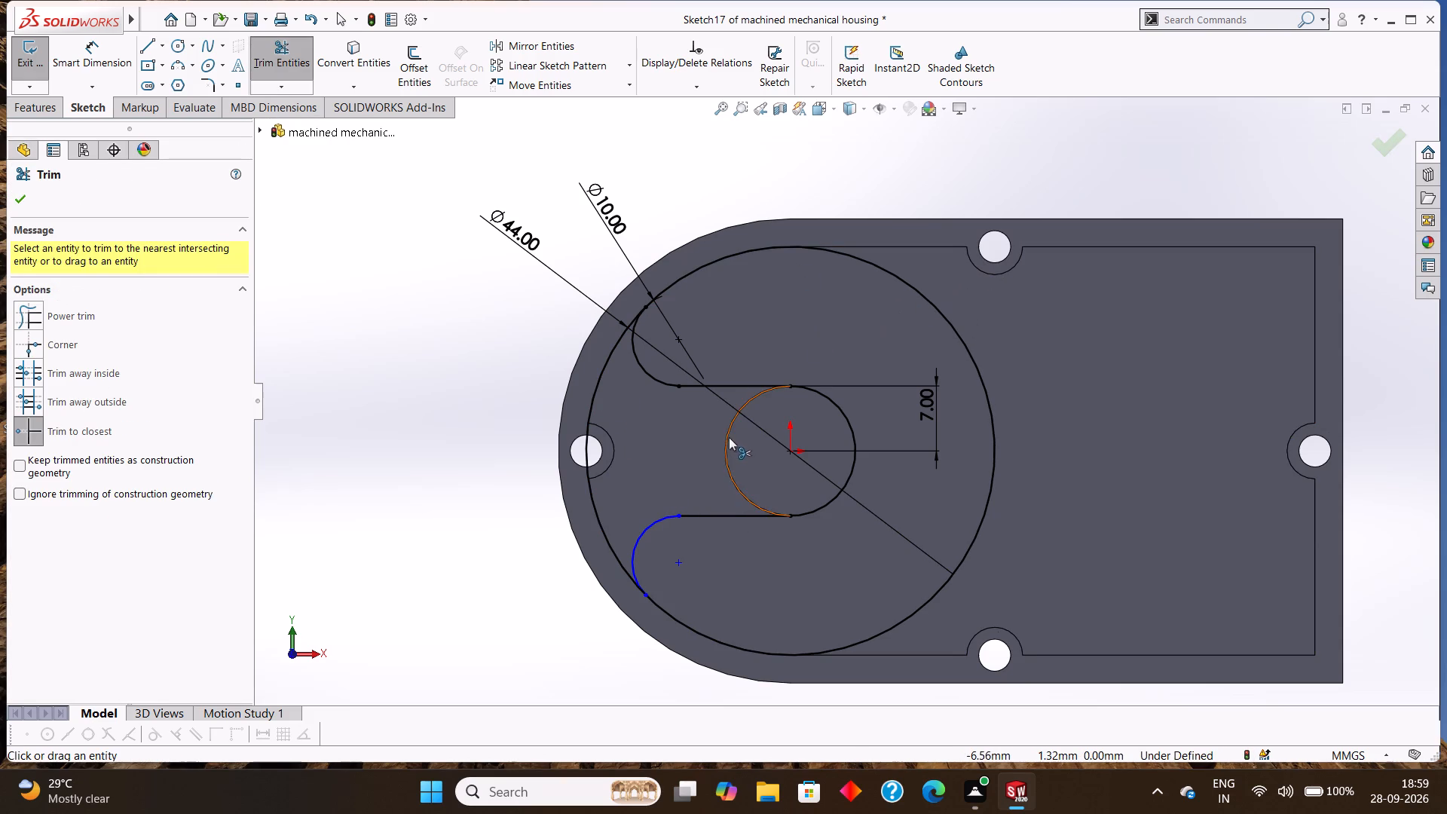
{"action": "left_click", "coordinate": [729, 437]}
{"action": "left_click", "coordinate": [940, 313]}
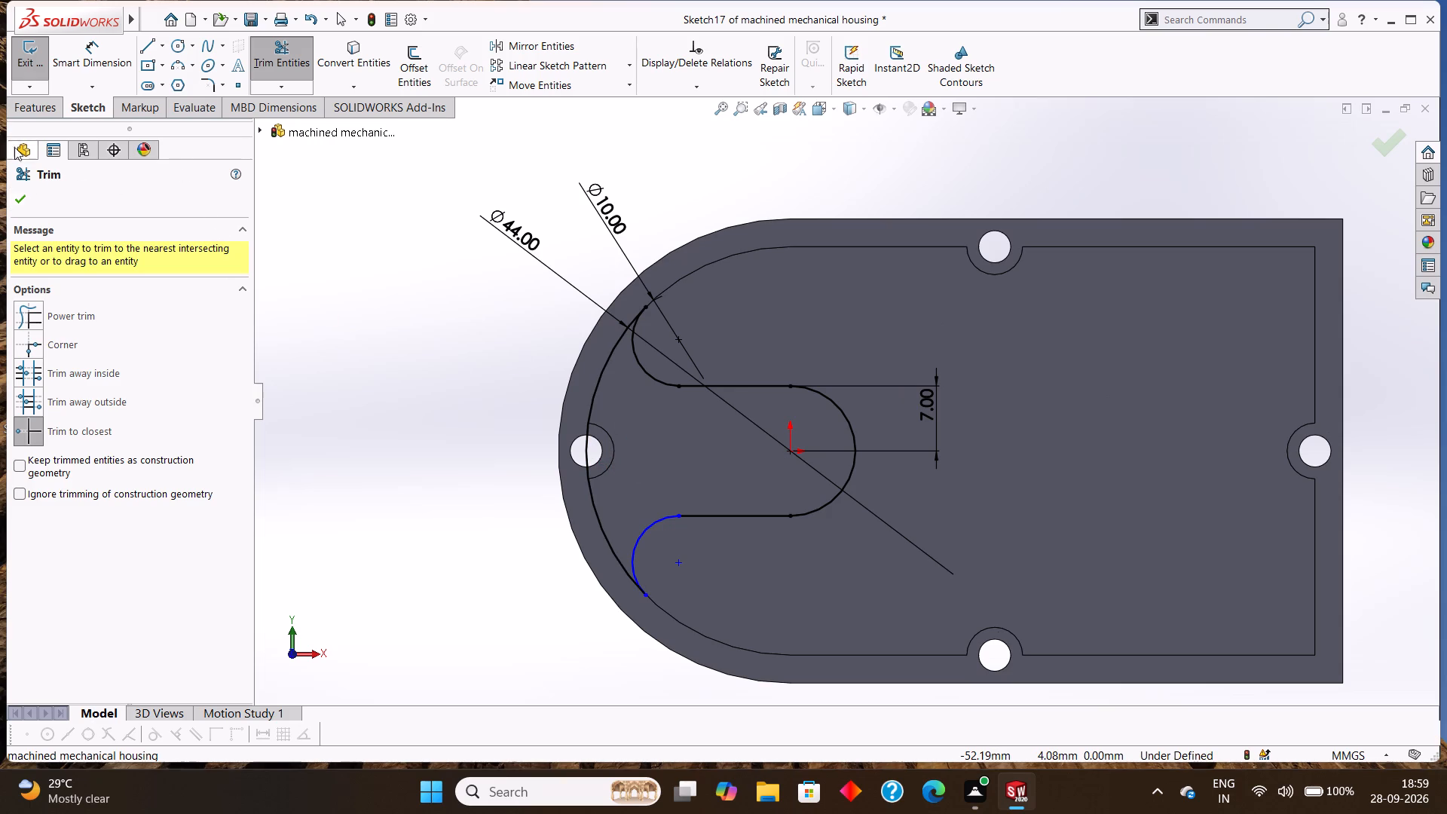
{"action": "left_click", "coordinate": [13, 195]}
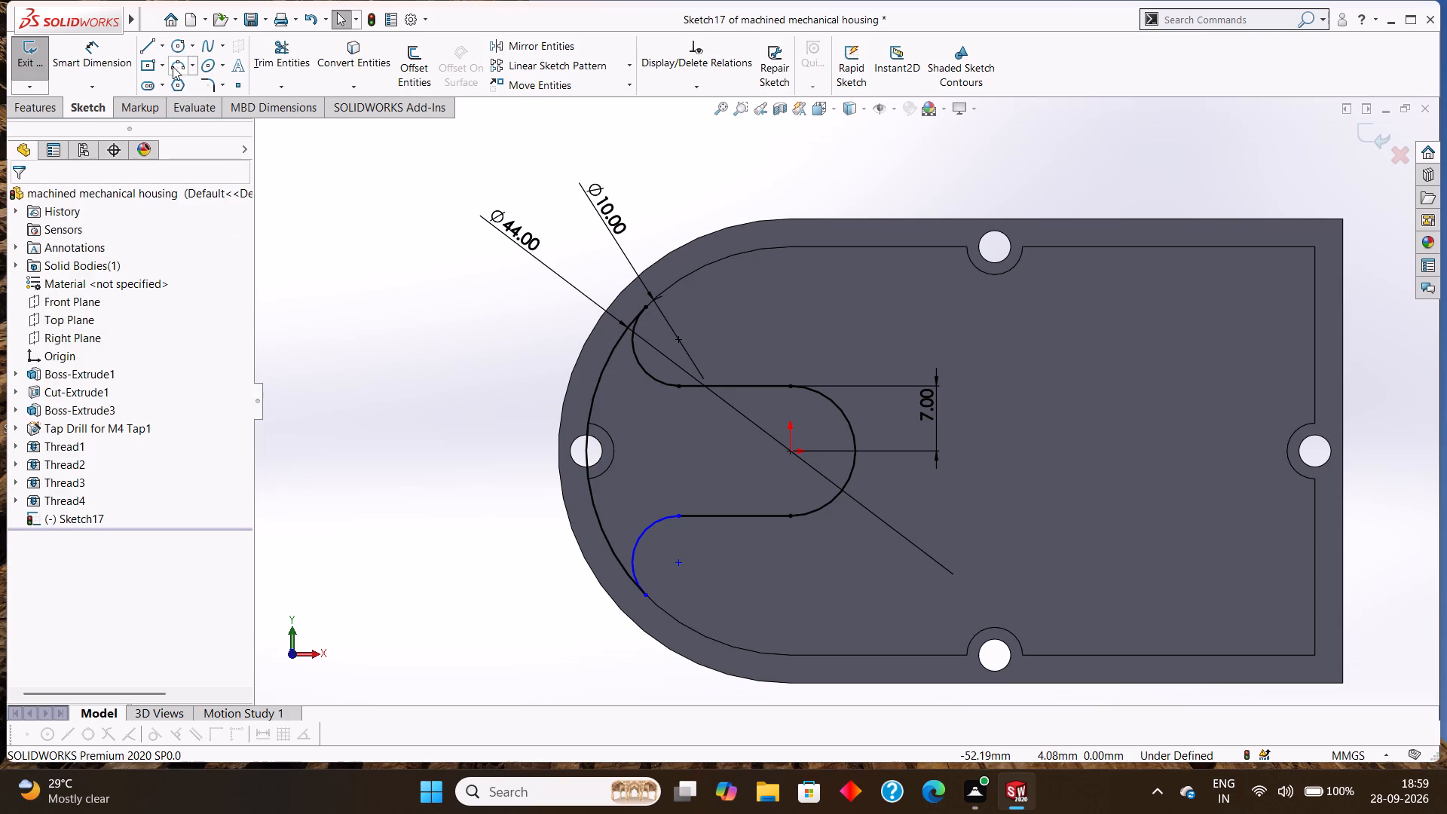
Draw a three-point arc of 3 mm radius along the edge of the boss at the housing's rounded end.
{"action": "left_click", "coordinate": [173, 66]}
{"action": "left_click", "coordinate": [590, 424]}
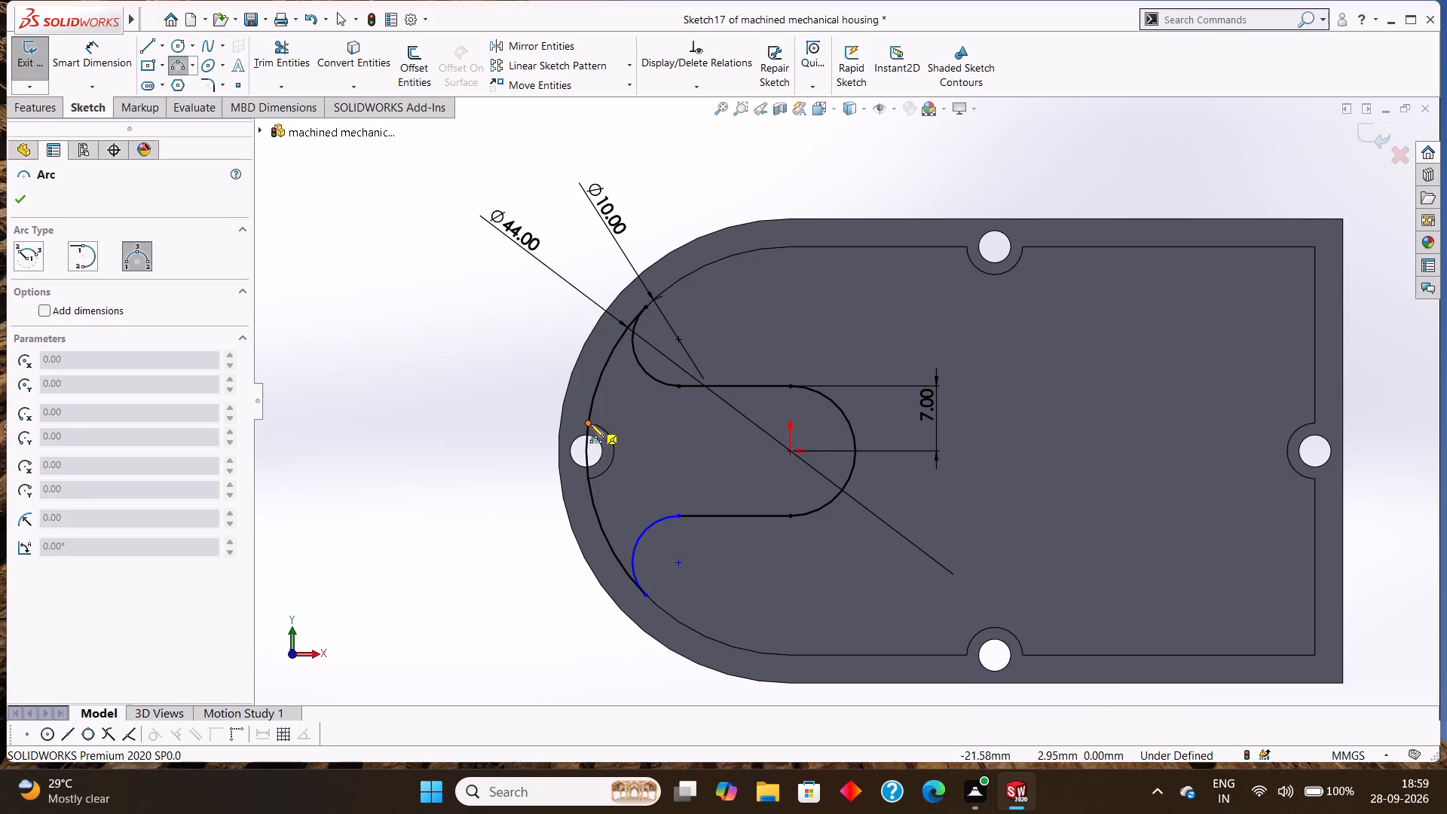
{"action": "left_click", "coordinate": [589, 481]}
{"action": "left_click", "coordinate": [607, 475]}
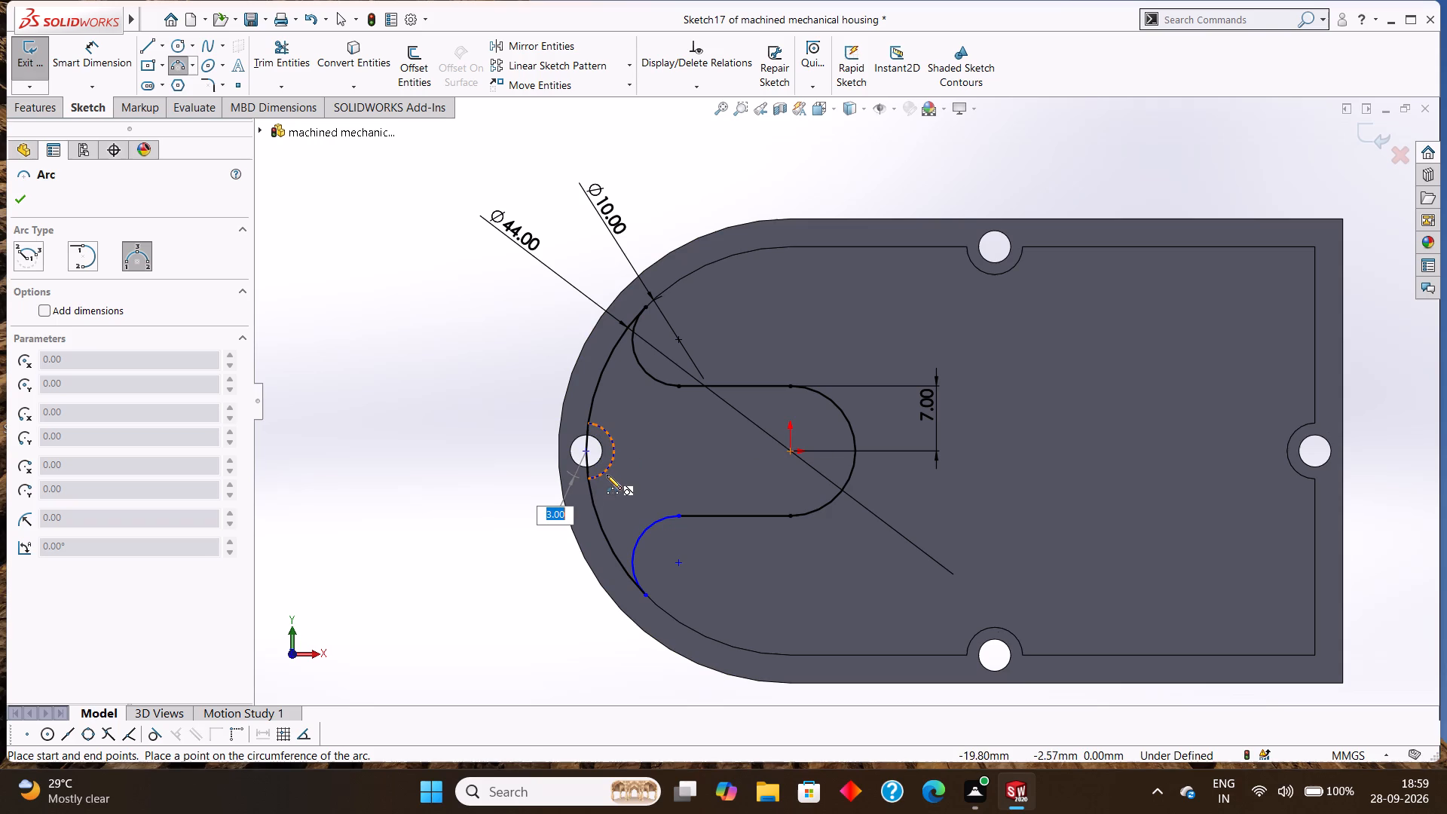
{"action": "left_click", "coordinate": [17, 196]}
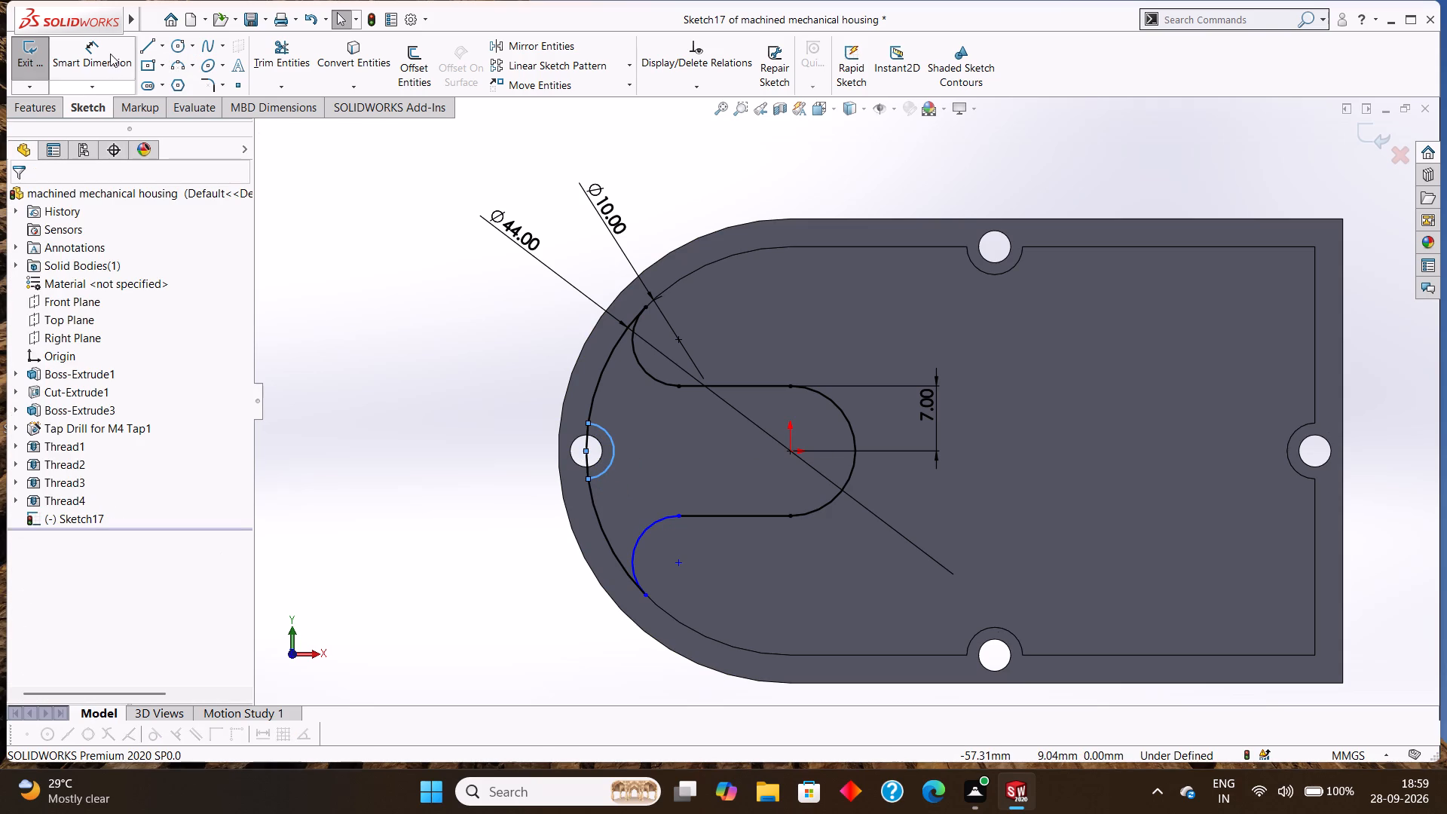
Trim the large arc's segment crossing the boss hole between the ends of the new boss arc.
{"action": "left_click", "coordinate": [274, 51]}
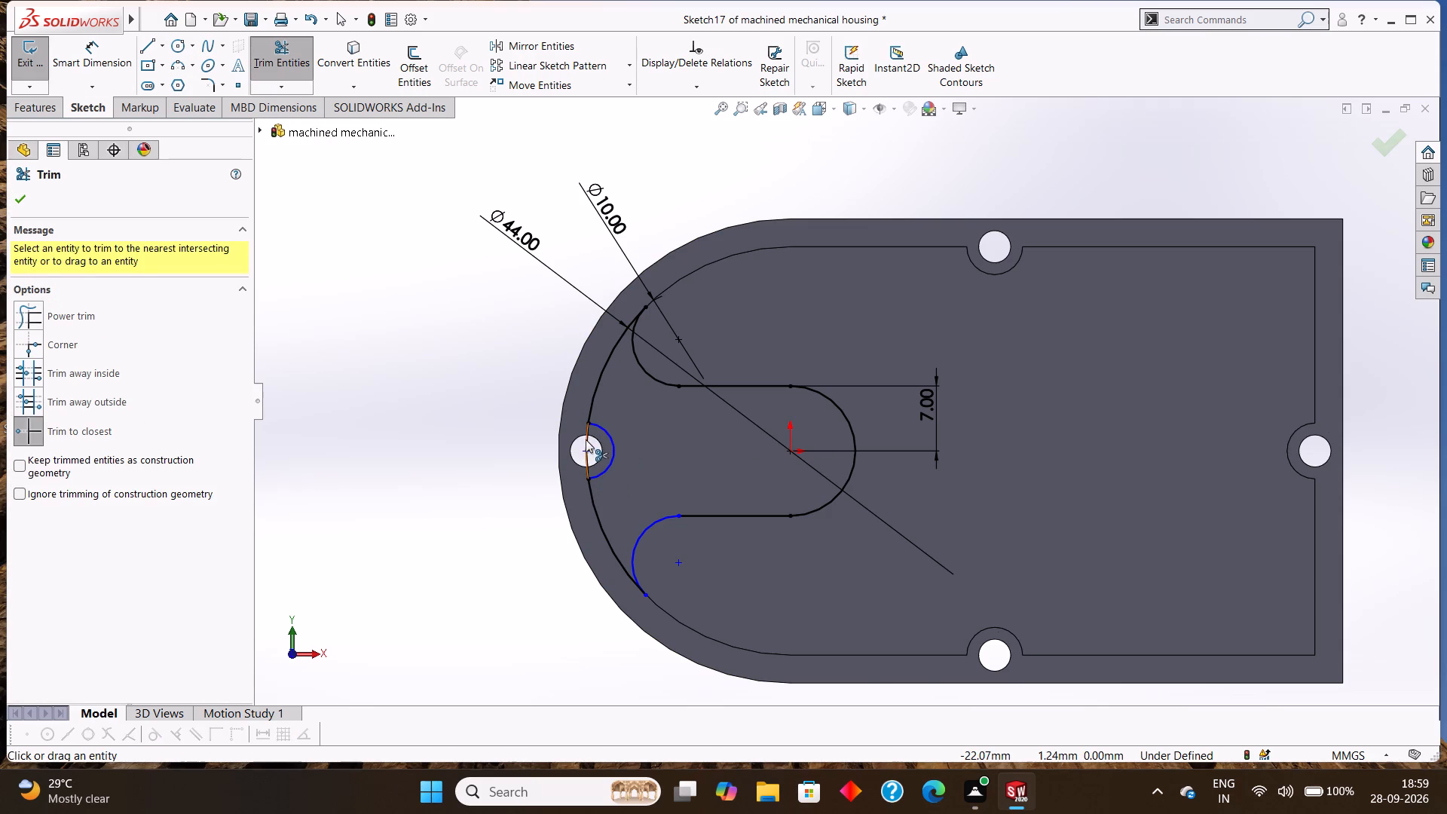
{"action": "left_click", "coordinate": [586, 439]}
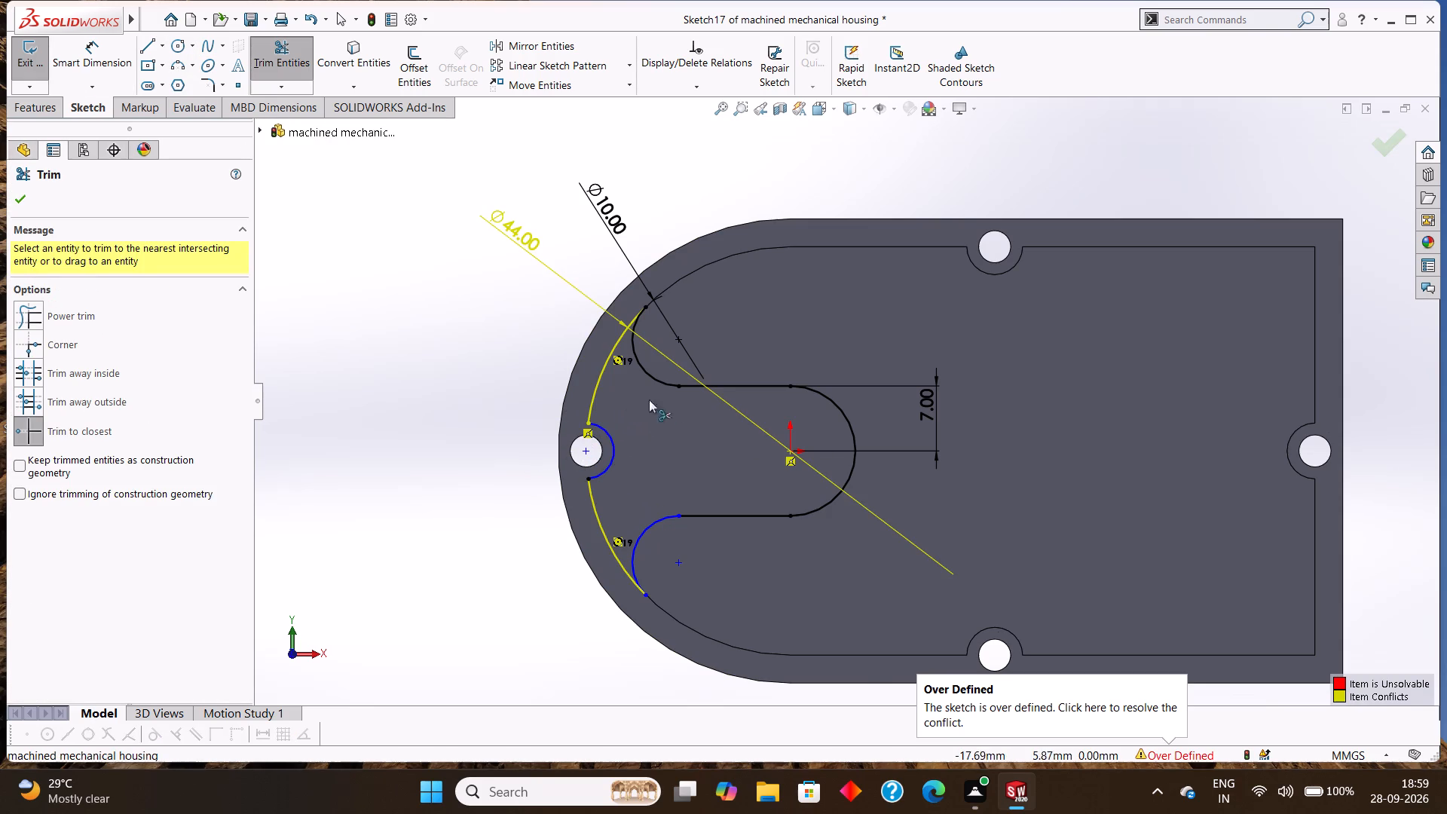
{"action": "left_click", "coordinate": [20, 197]}
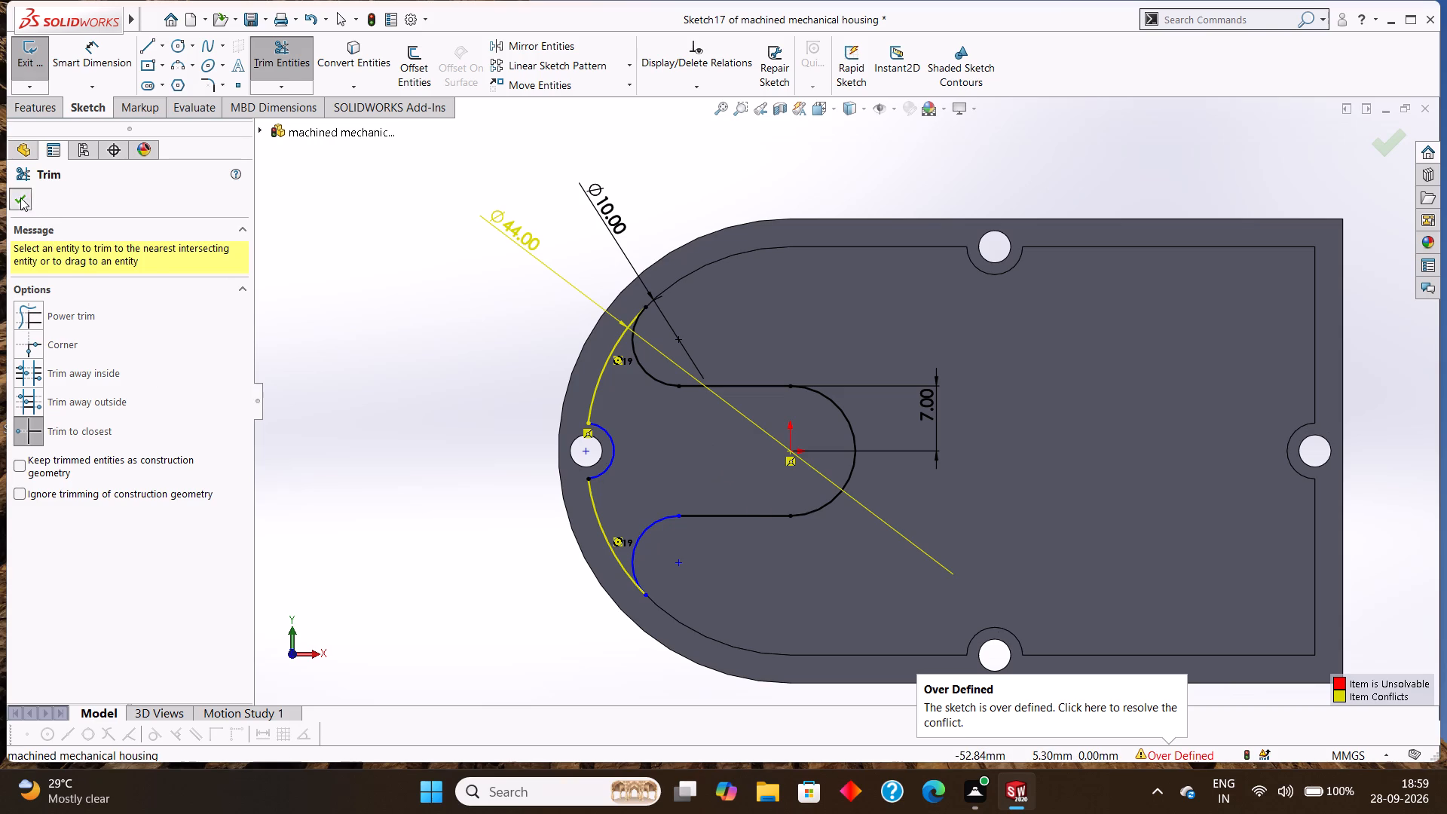
Delete the 44 mm diameter dimension from the large arc.
{"action": "right_click", "coordinate": [509, 231]}
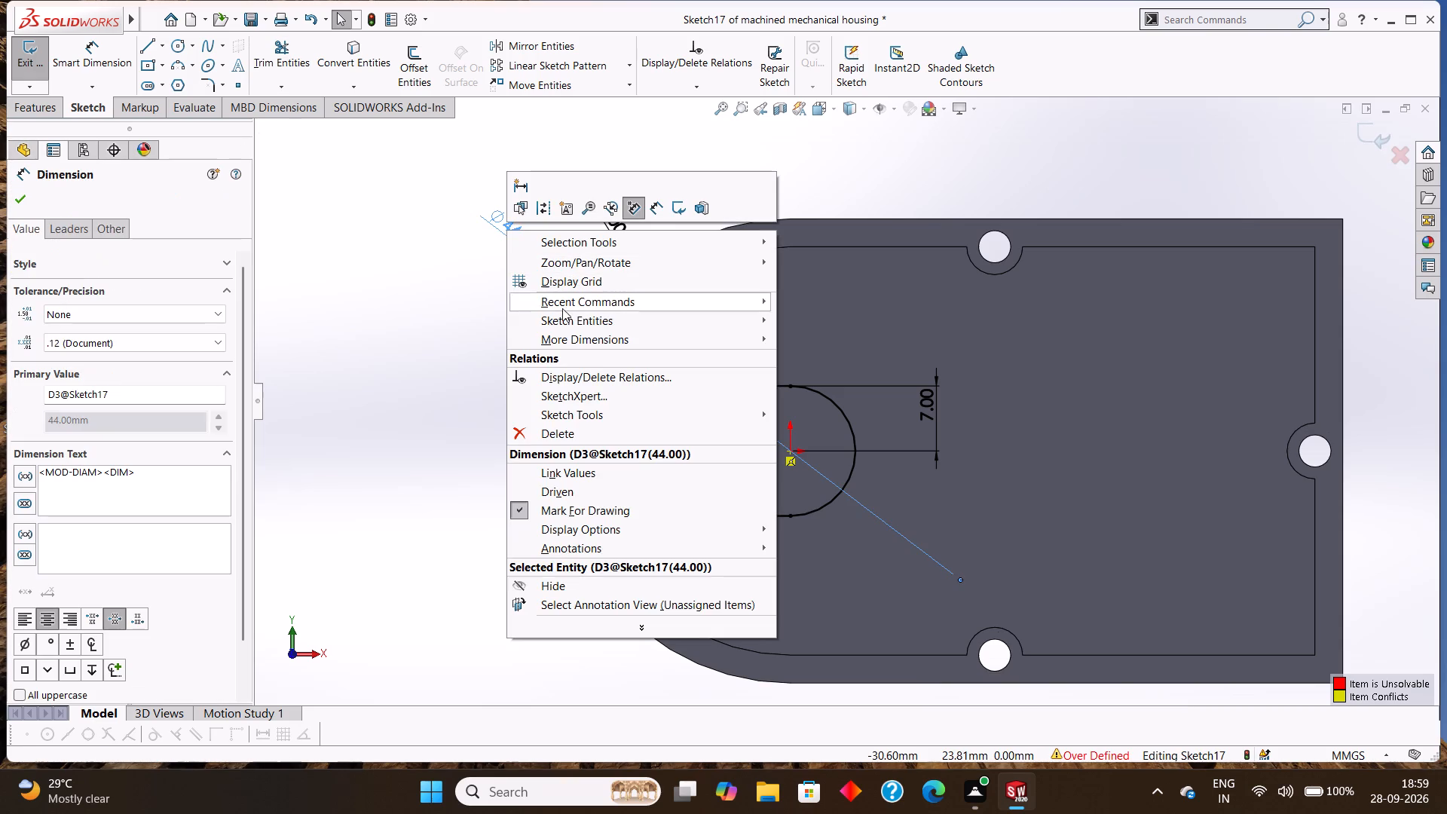
{"action": "left_click", "coordinate": [544, 429]}
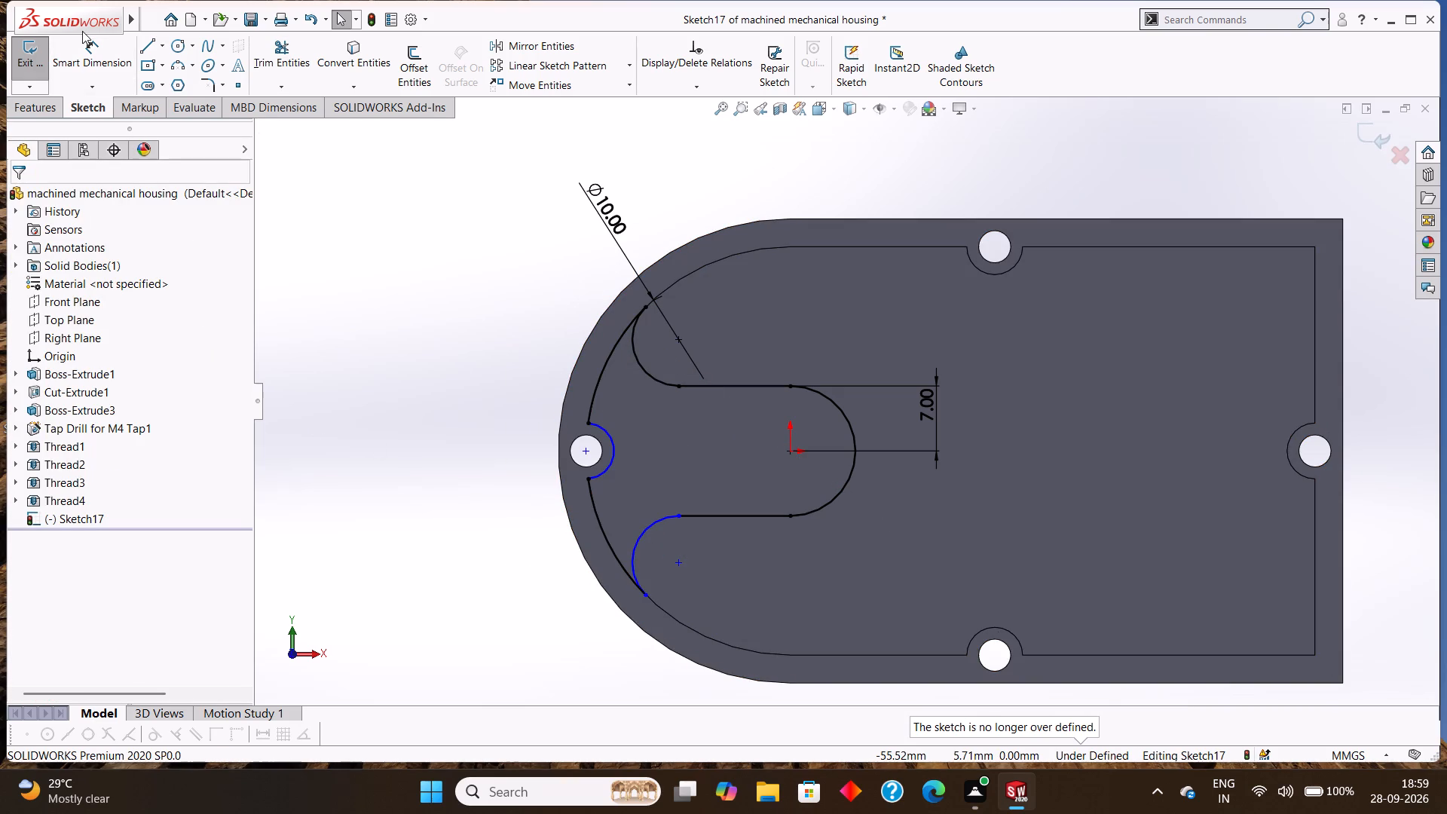
Dimension the lower transition arc at radius 5 mm and the boss arc at radius 3 mm.
{"action": "left_click", "coordinate": [93, 50]}
{"action": "left_click", "coordinate": [641, 536]}
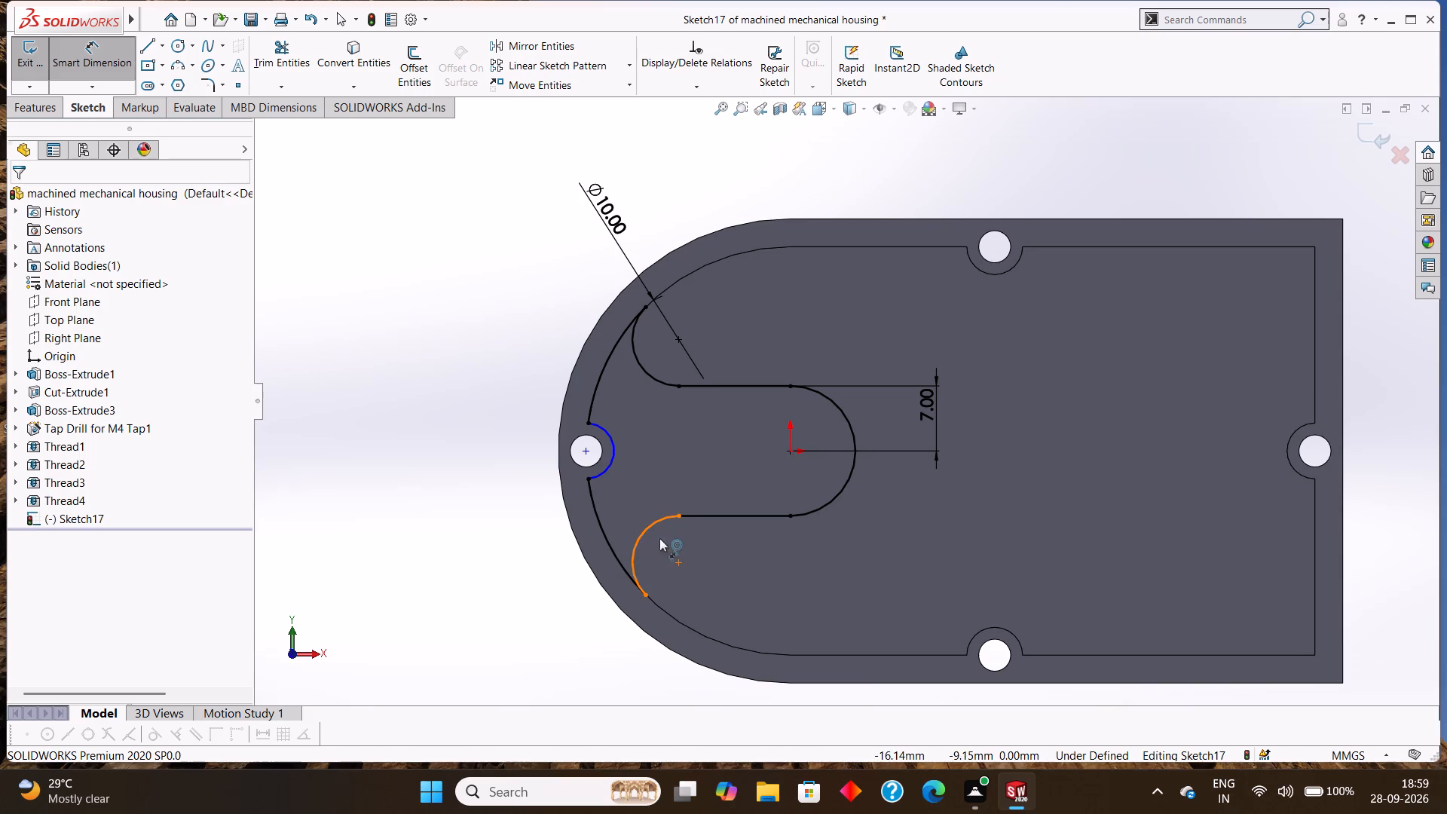
{"action": "left_click", "coordinate": [726, 555]}
{"action": "left_click", "coordinate": [659, 531]}
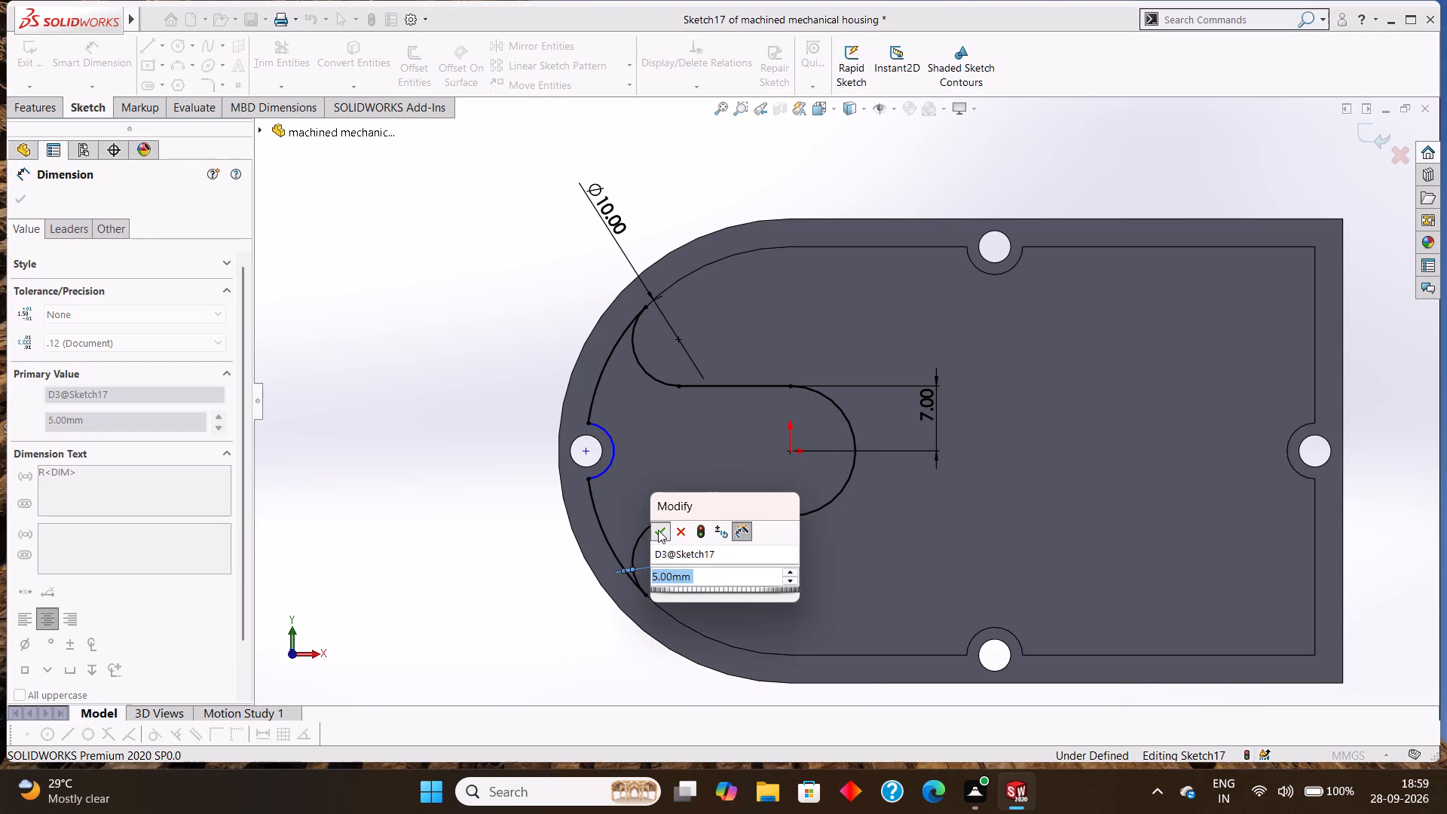
{"action": "left_click", "coordinate": [610, 441]}
{"action": "left_click", "coordinate": [655, 439]}
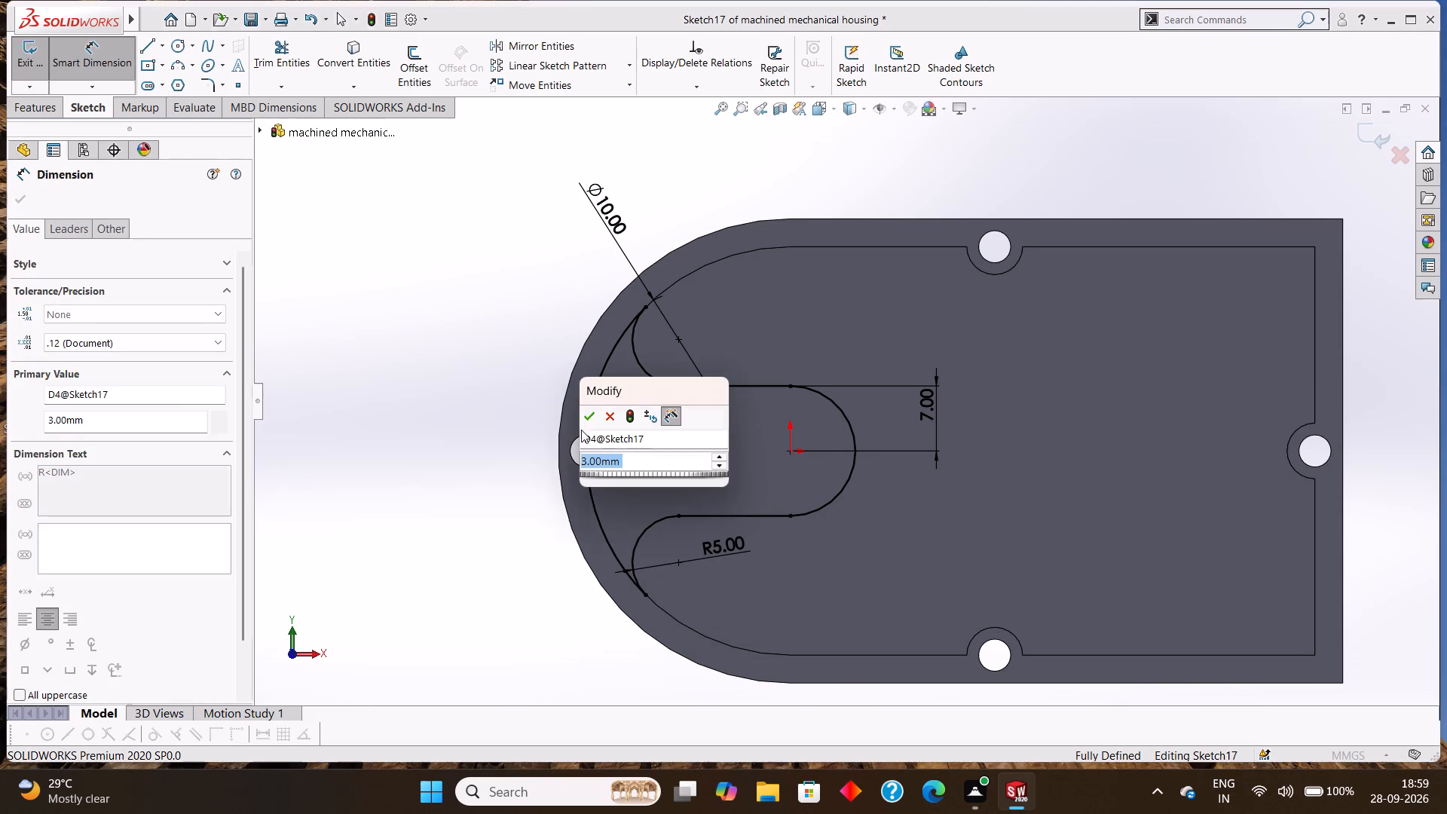
{"action": "left_click", "coordinate": [586, 416]}
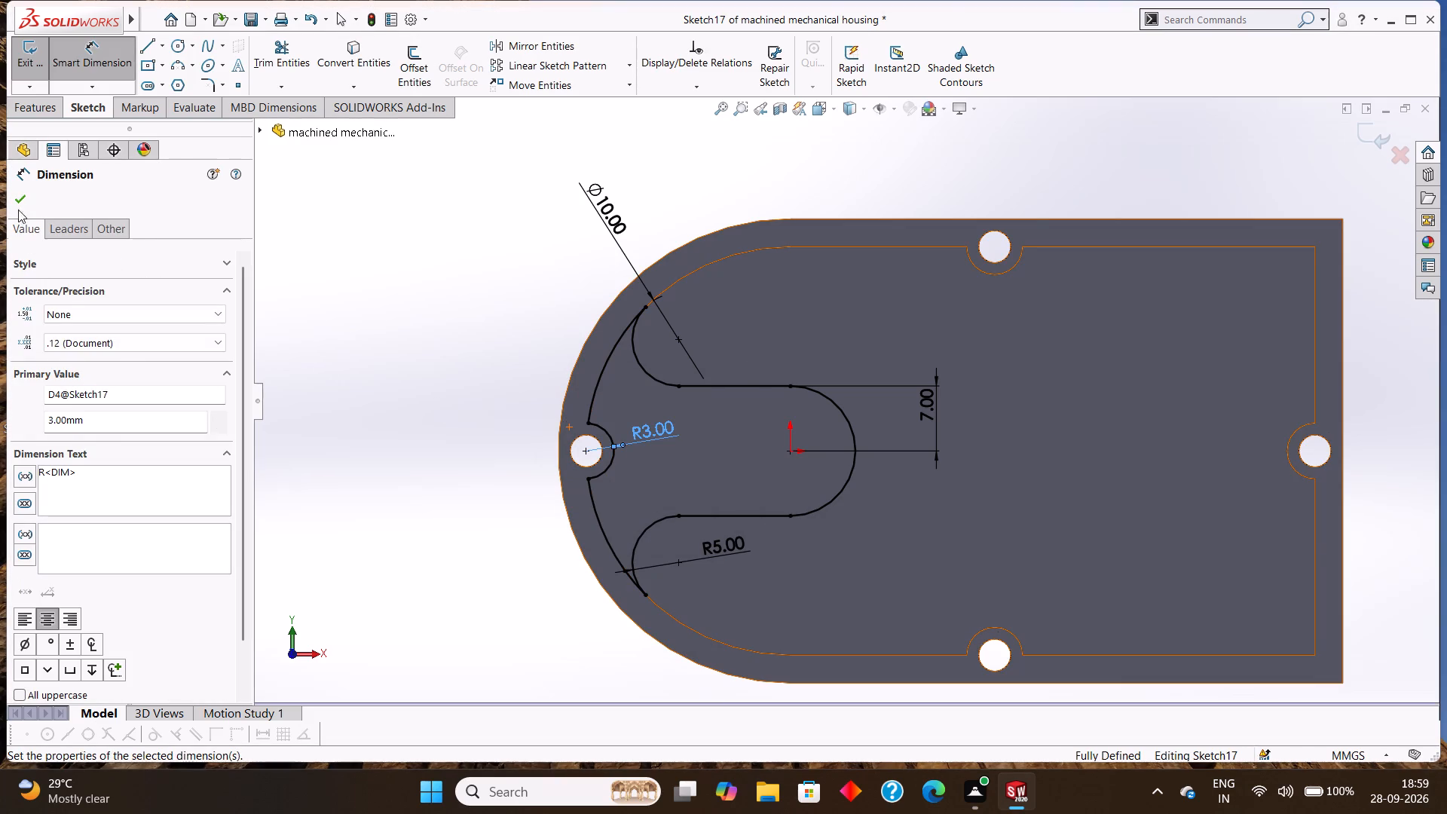
{"action": "left_click", "coordinate": [19, 191]}
Extrude the closed pocket-floor profile as a boss to a blind depth of 5 mm, merged with the body.
{"action": "left_click", "coordinate": [29, 114]}
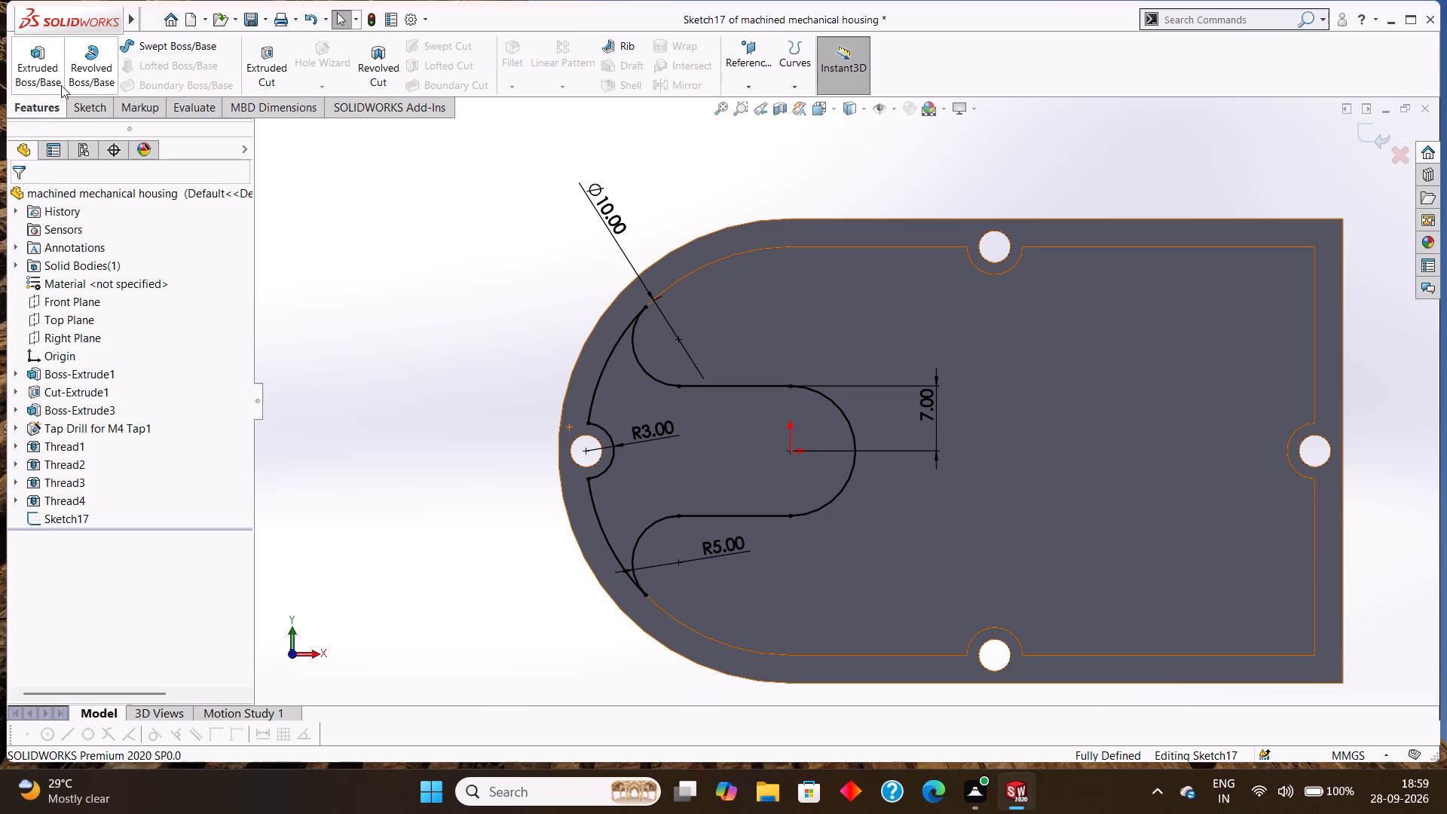
{"action": "left_click", "coordinate": [48, 76]}
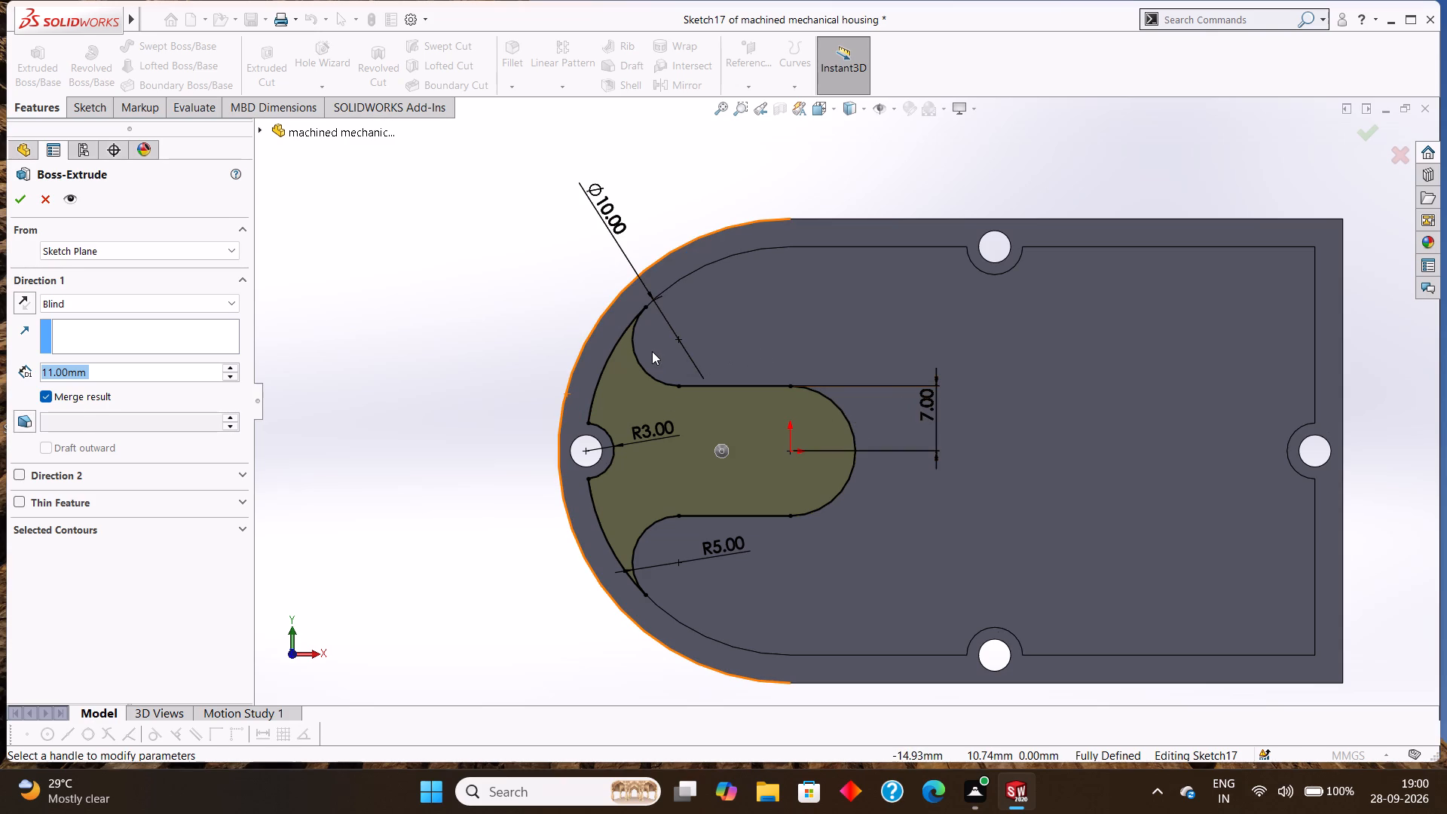
{"action": "key", "text": "5"}
{"action": "key", "text": "Return"}
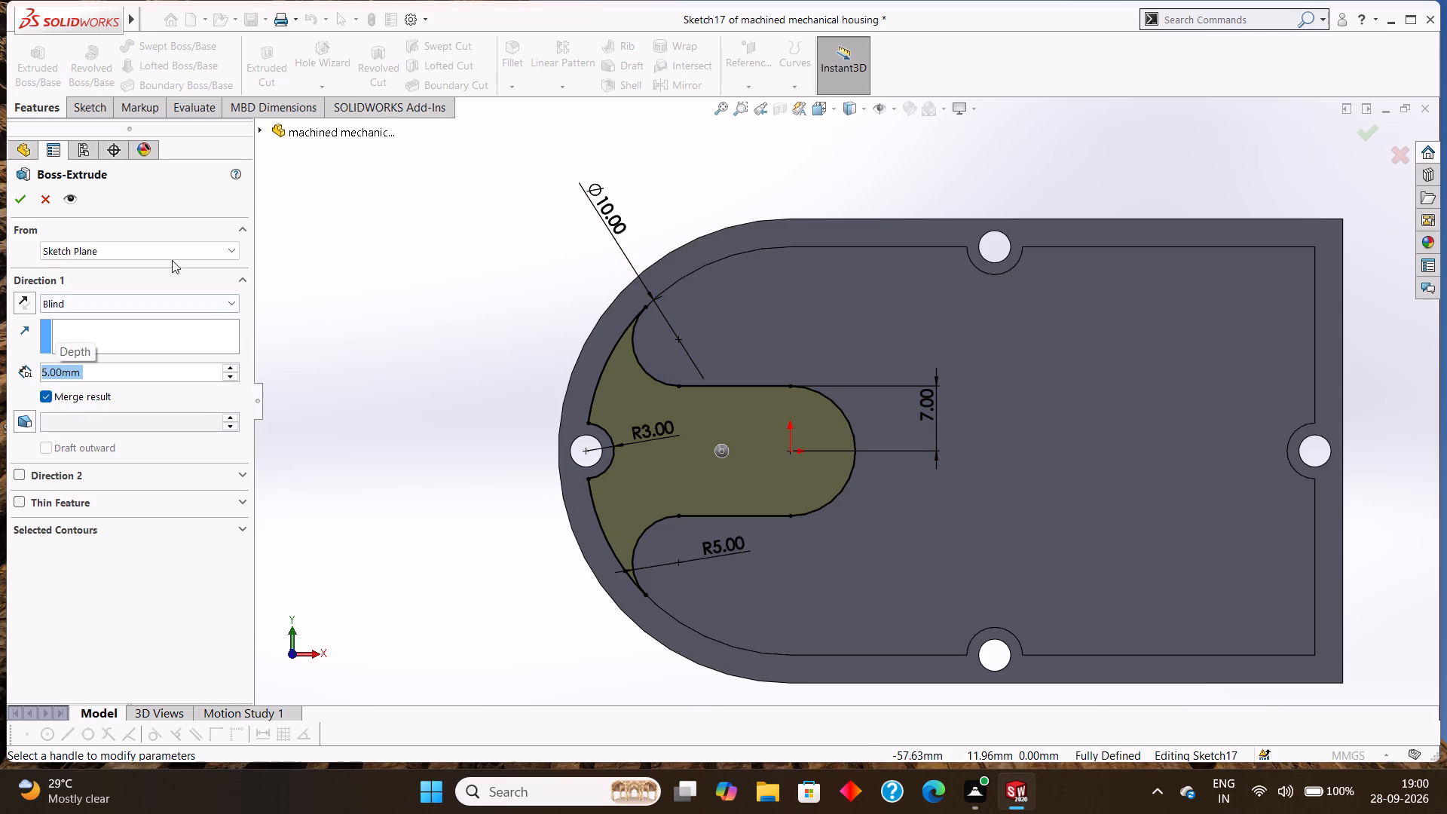
{"action": "left_click", "coordinate": [18, 203]}
{"action": "scroll", "coordinate": [684, 399], "scroll_direction": "up", "scroll_amount": 3}
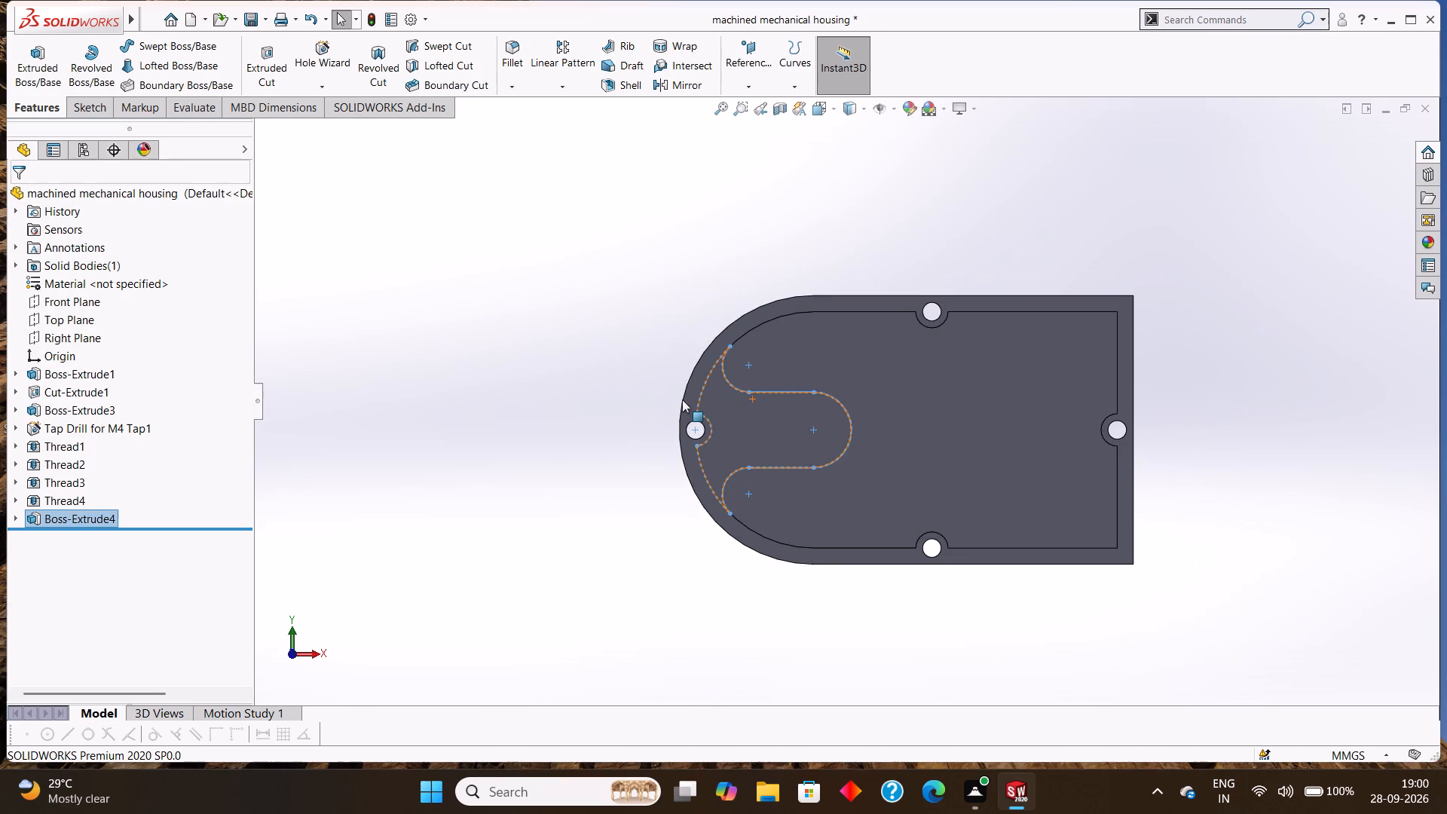
{"action": "left_click", "coordinate": [577, 482]}
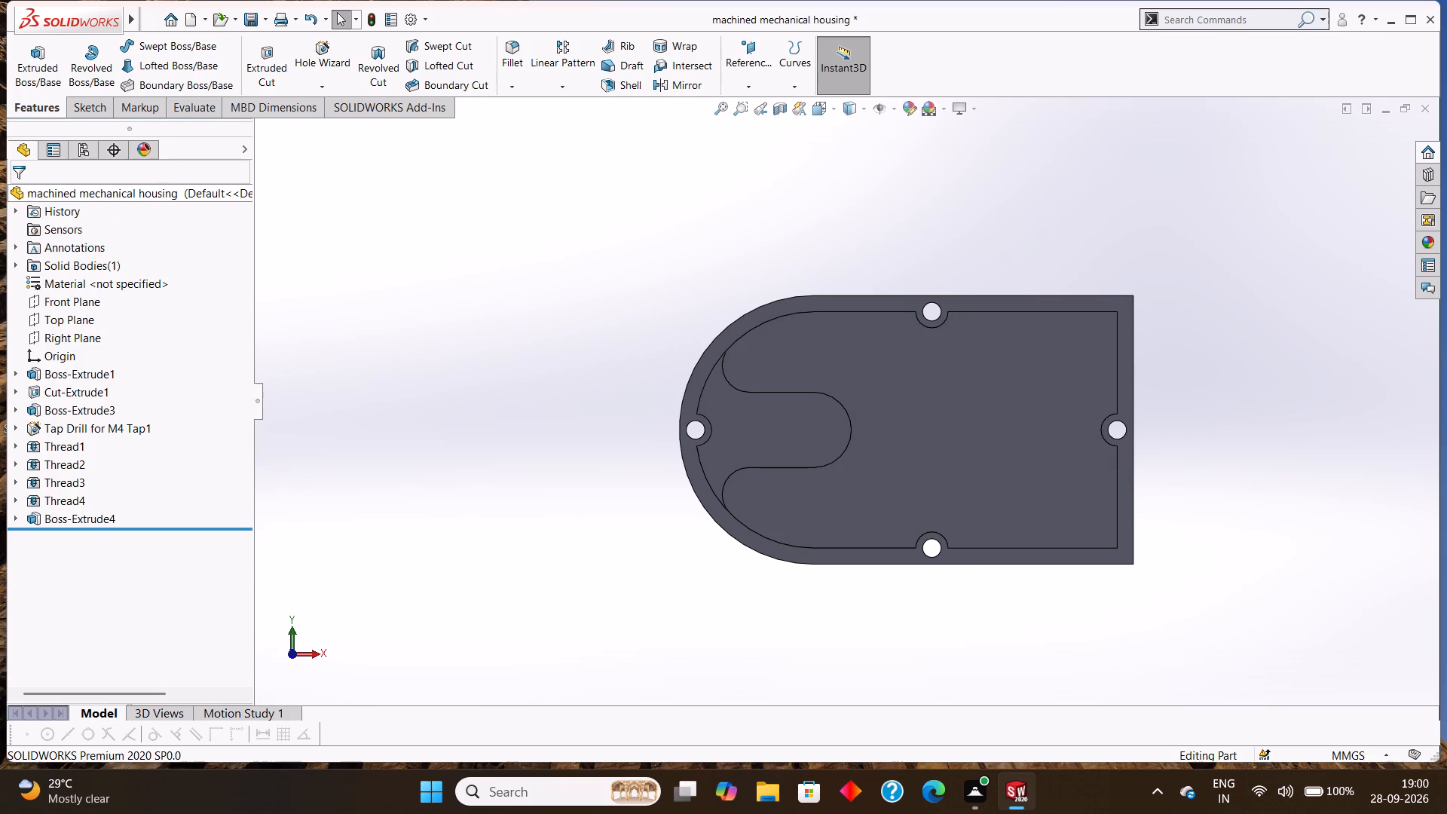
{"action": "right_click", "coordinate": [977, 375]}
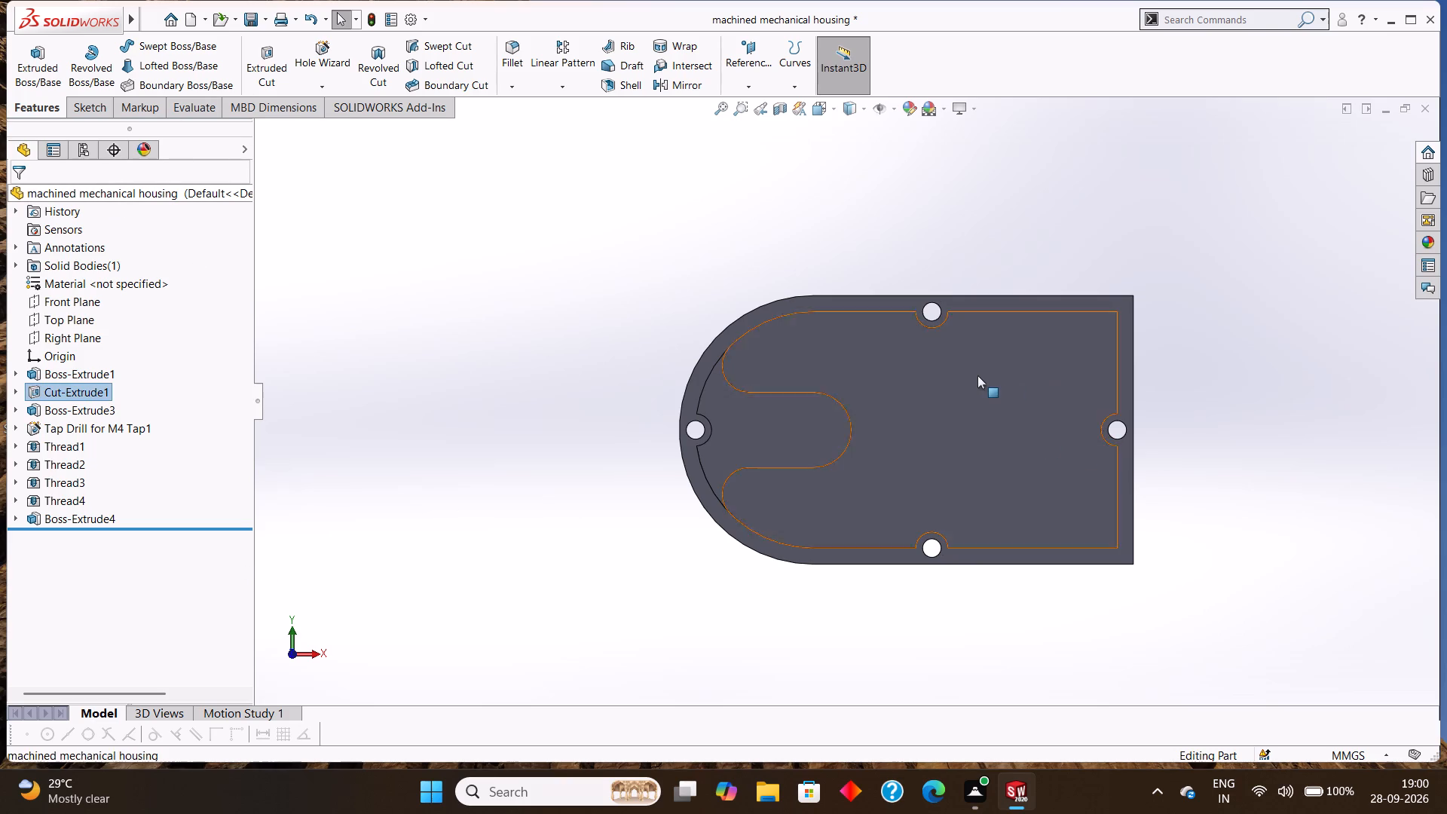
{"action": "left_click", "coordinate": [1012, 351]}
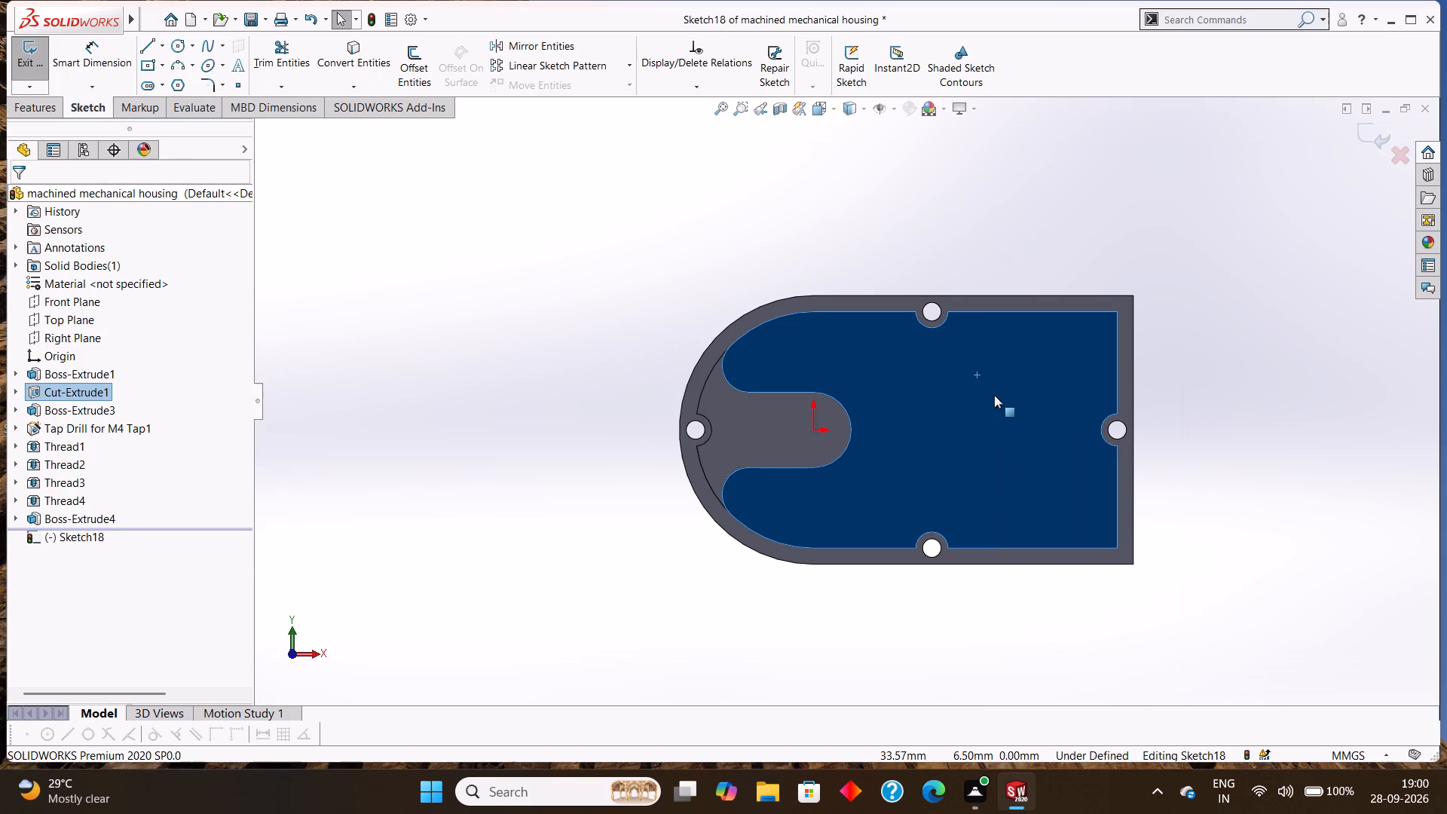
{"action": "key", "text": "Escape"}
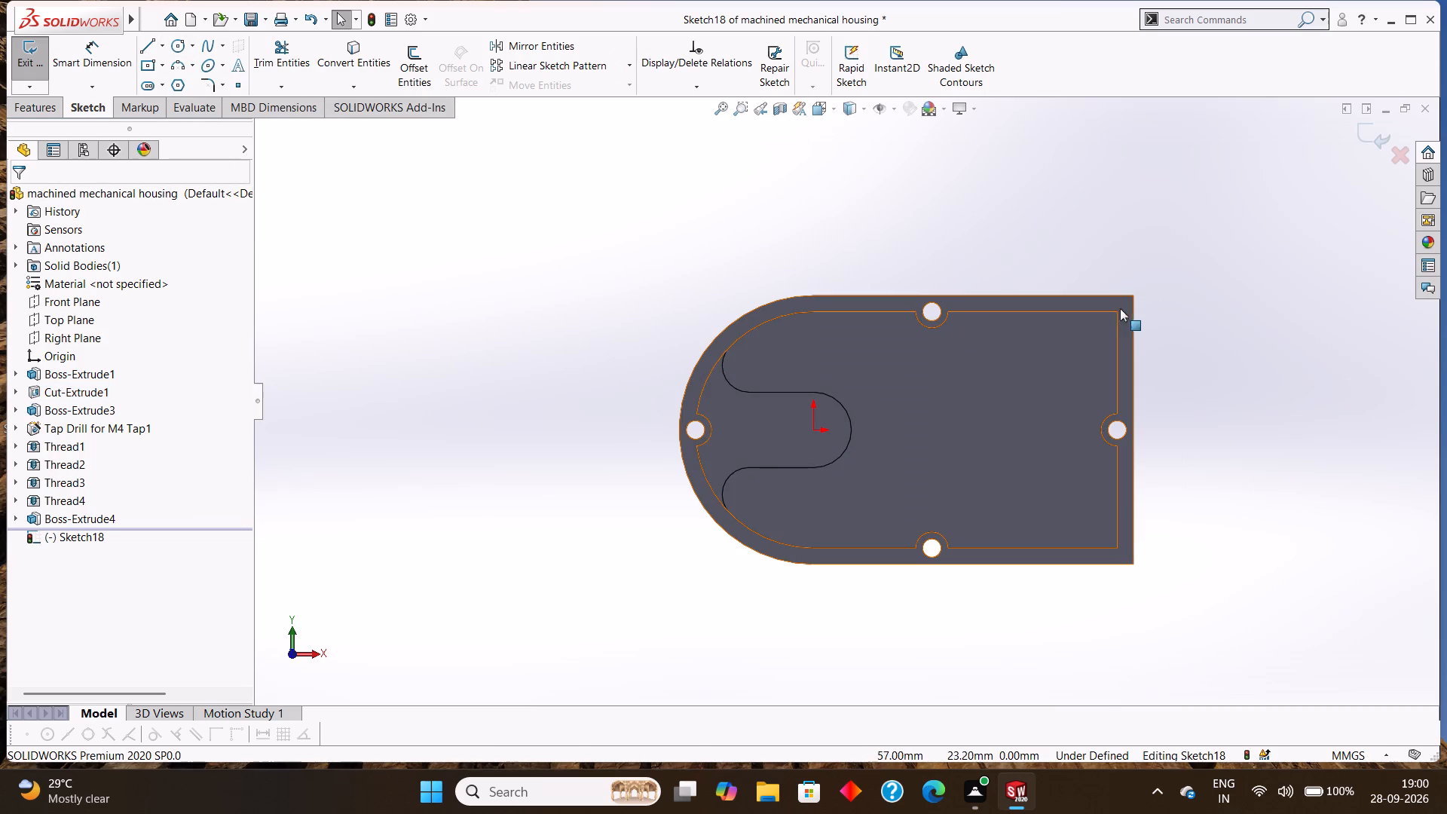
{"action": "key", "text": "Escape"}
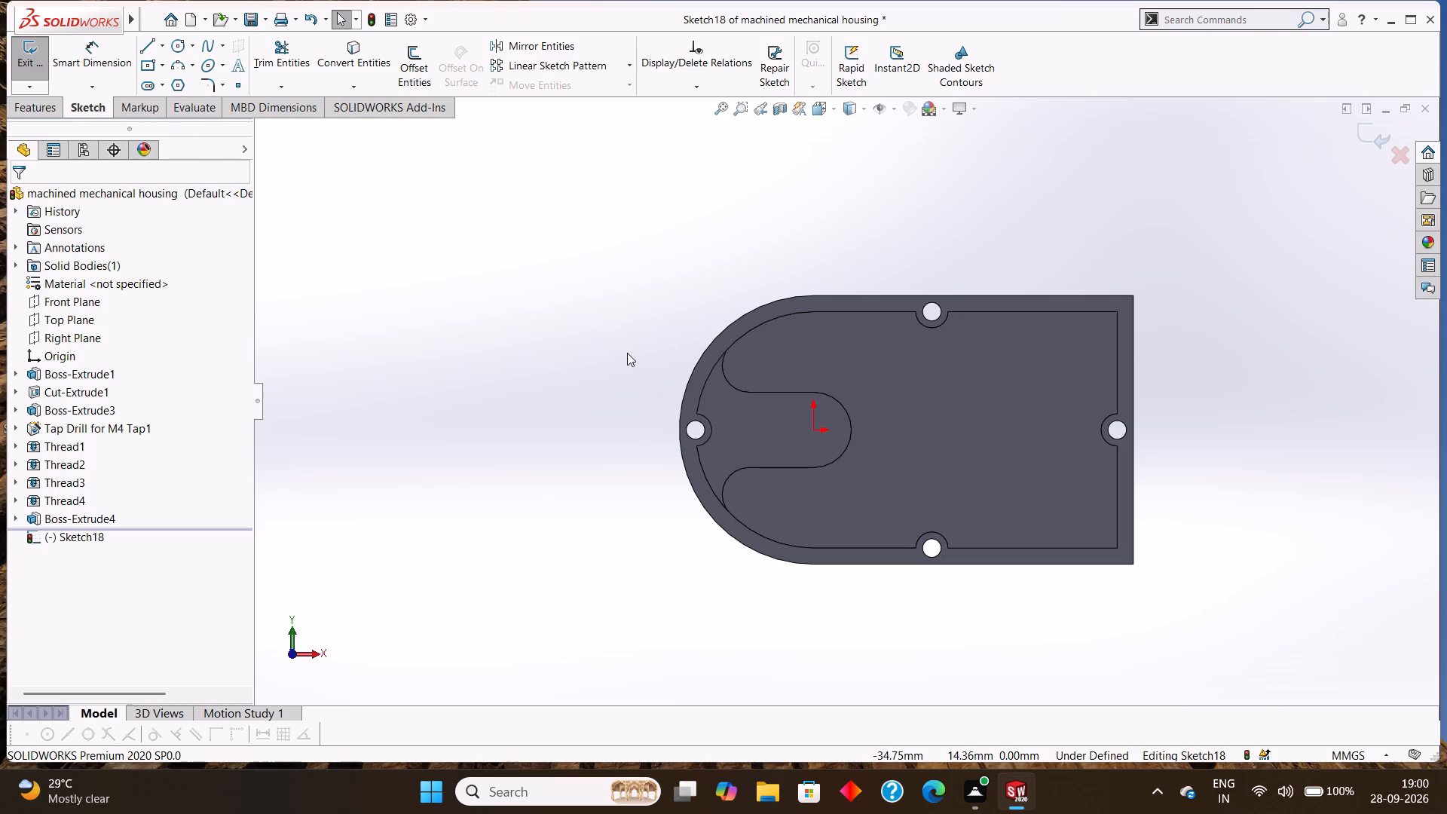
Save the part, deleting the empty sketch and rebuilding the document.
{"action": "key", "text": "ctrl+s"}
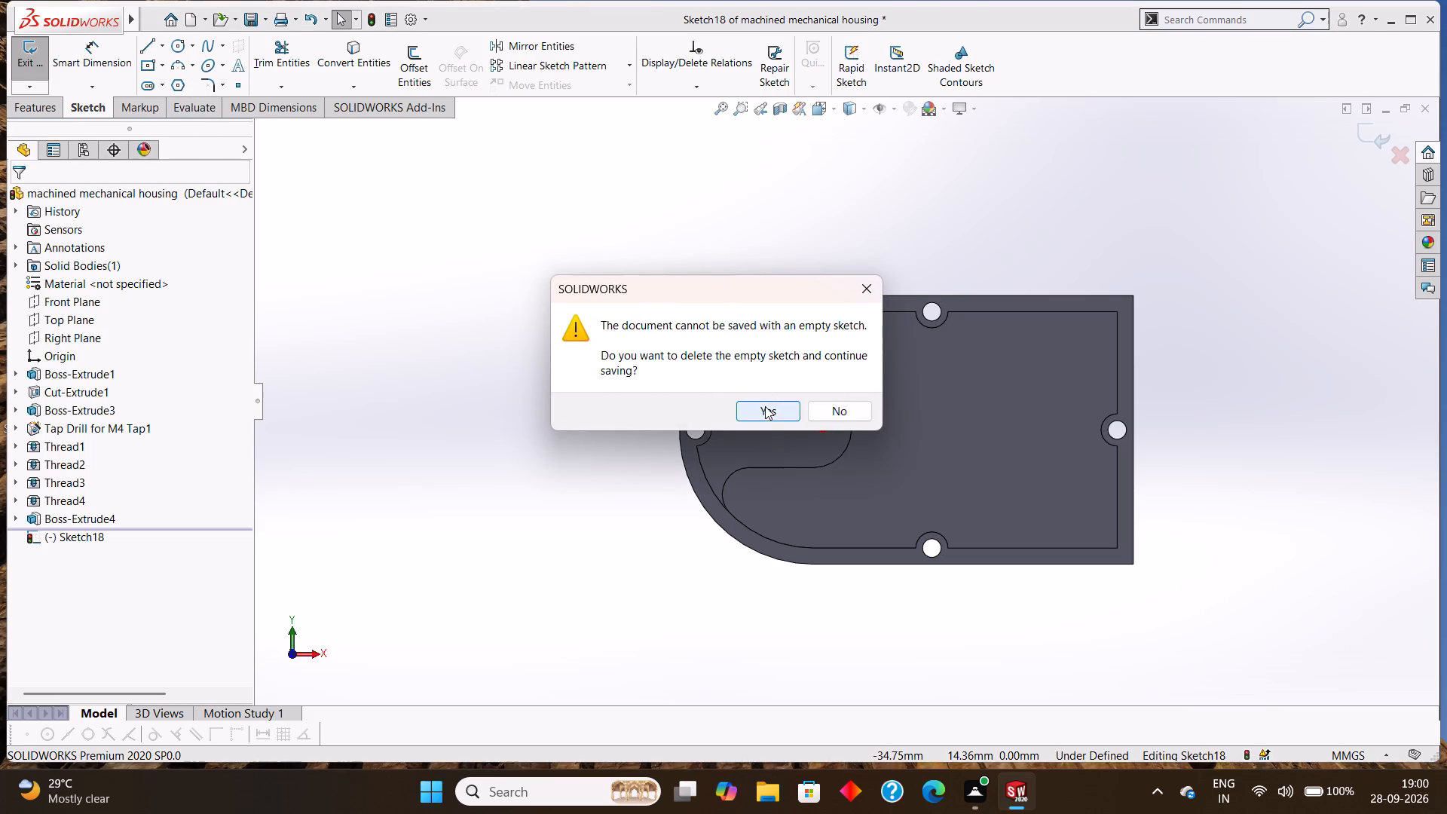
{"action": "left_click", "coordinate": [763, 412]}
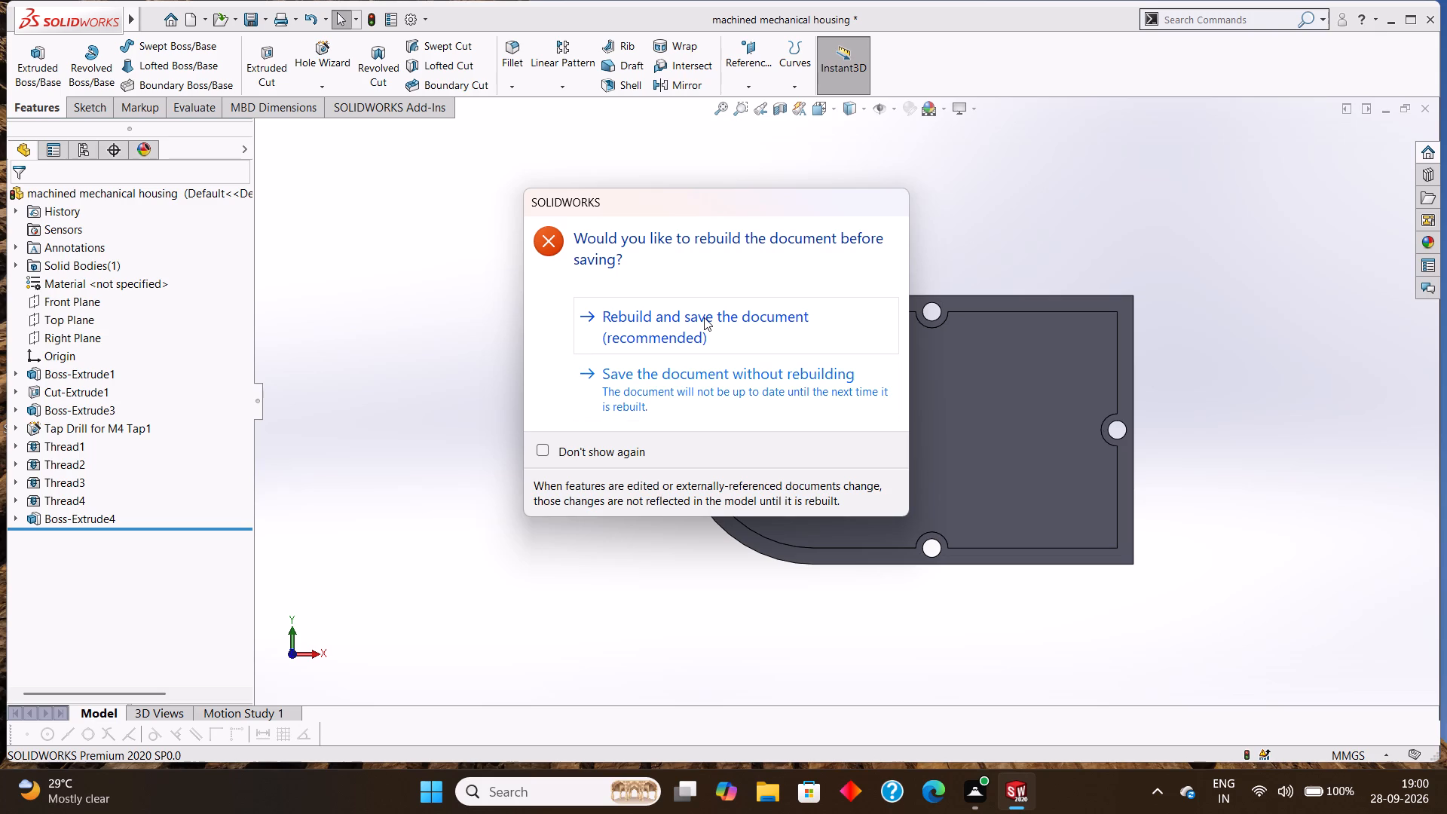
{"action": "left_click", "coordinate": [704, 317]}
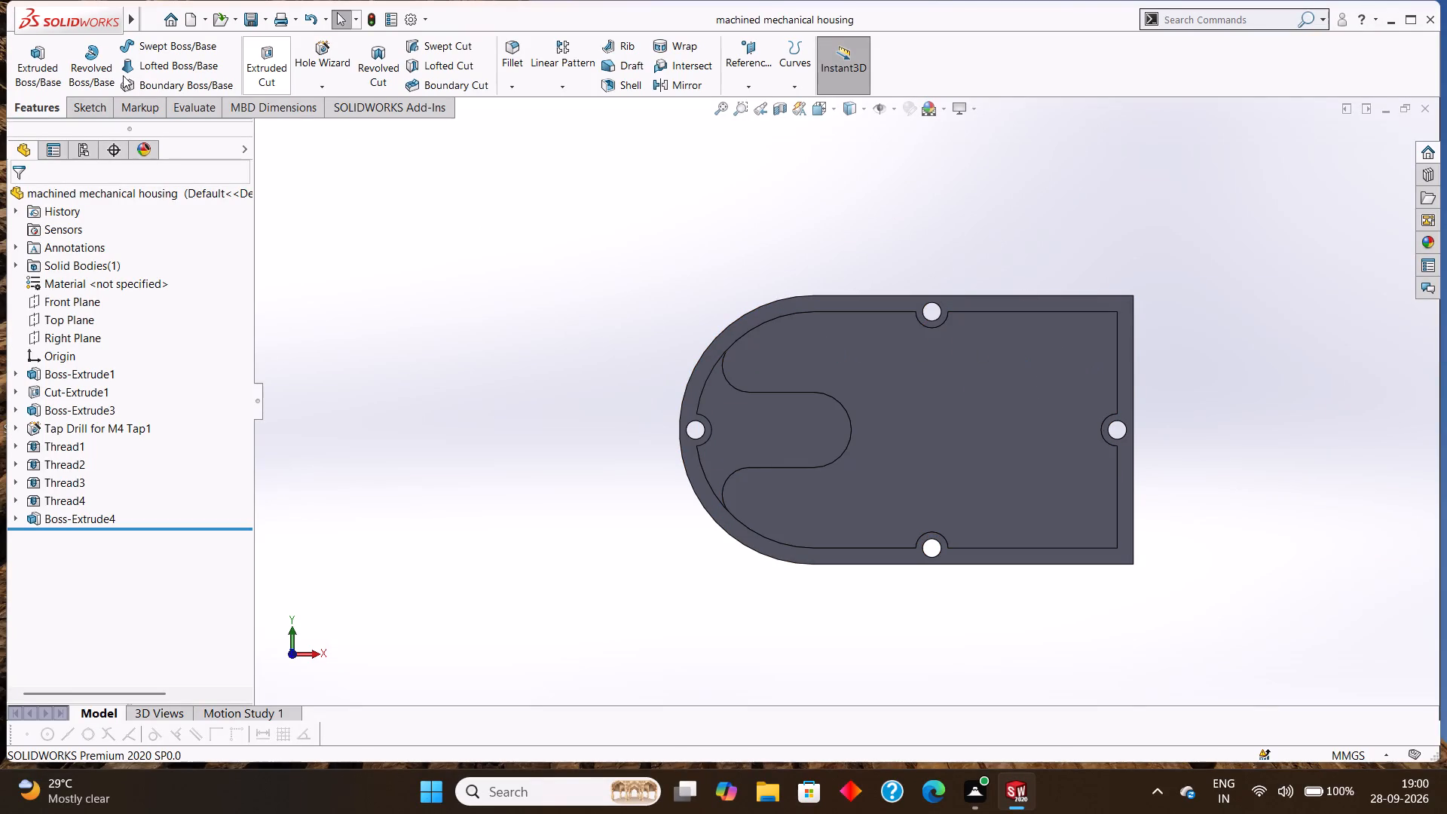
Open a new sketch on the pocket floor face.
{"action": "right_click", "coordinate": [965, 381]}
{"action": "left_click", "coordinate": [999, 356]}
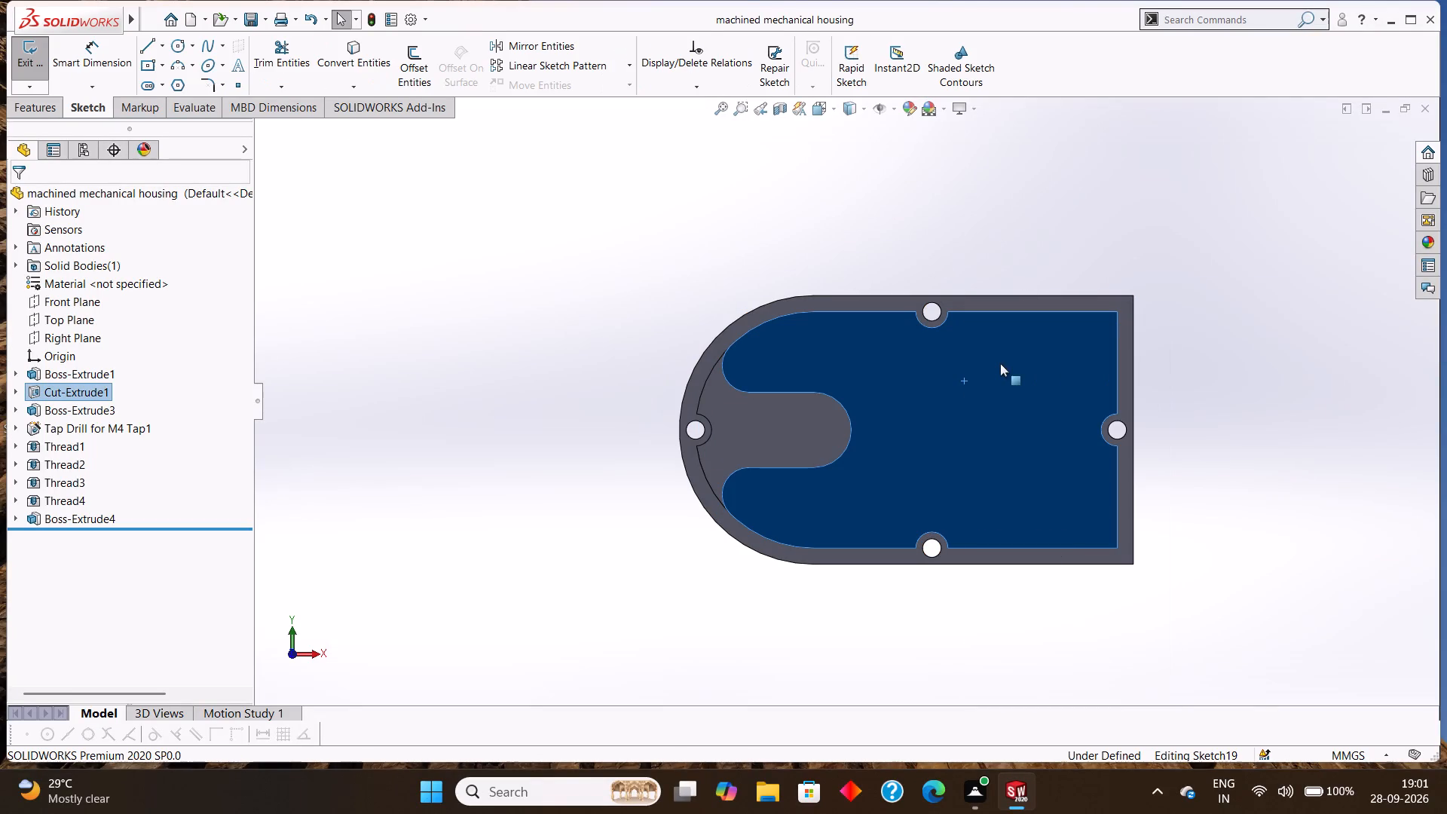
{"action": "key", "text": "Escape"}
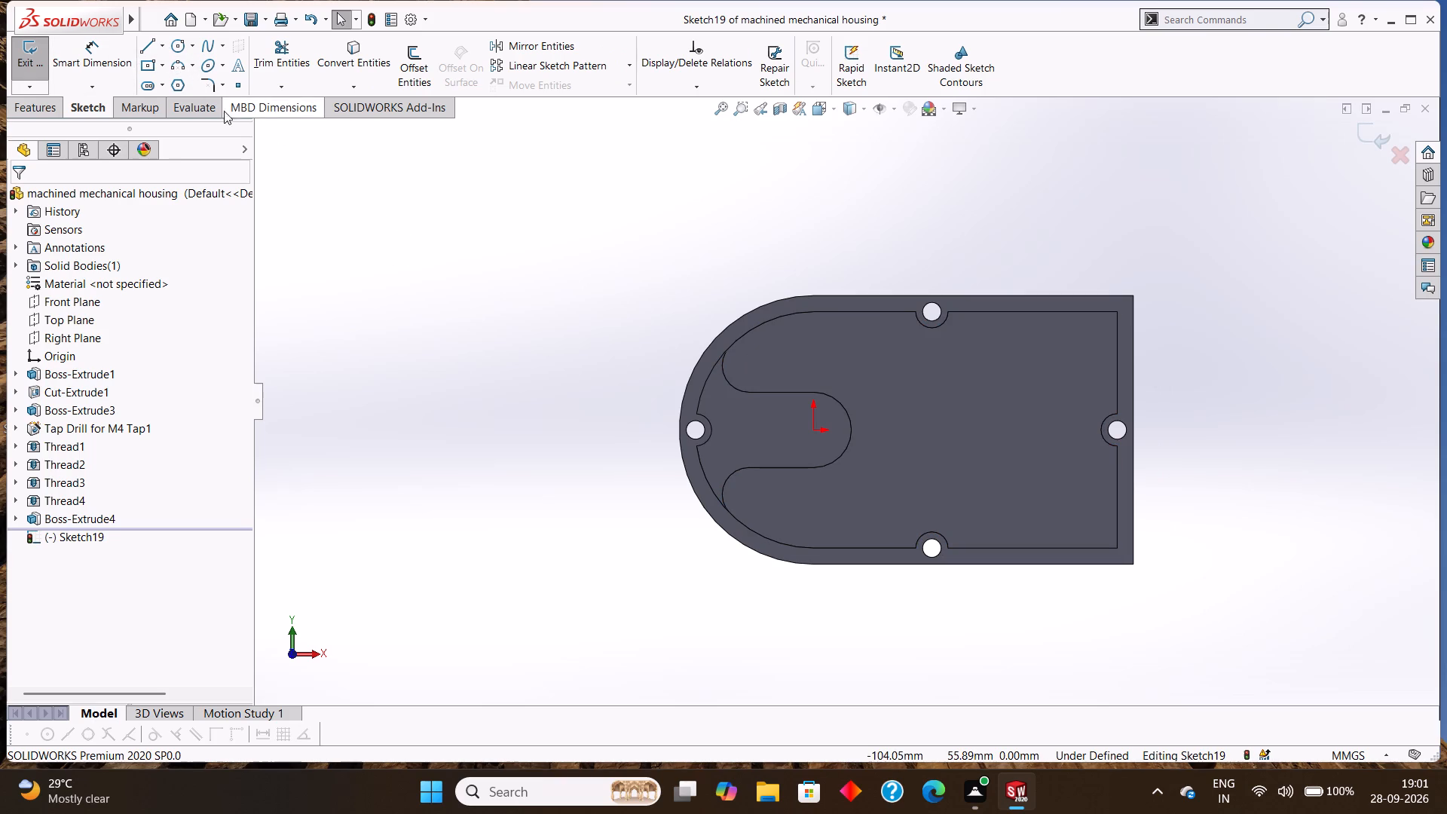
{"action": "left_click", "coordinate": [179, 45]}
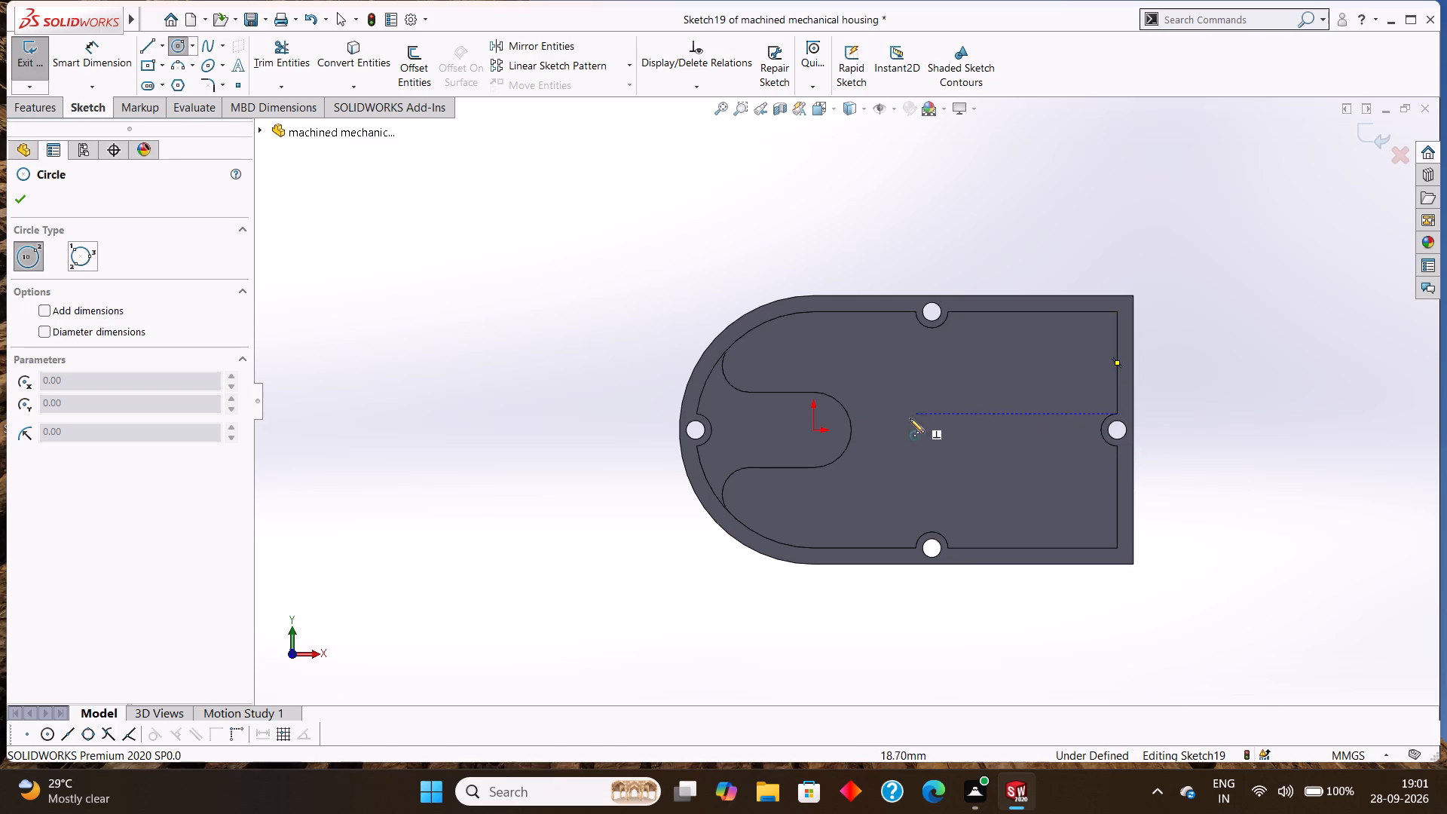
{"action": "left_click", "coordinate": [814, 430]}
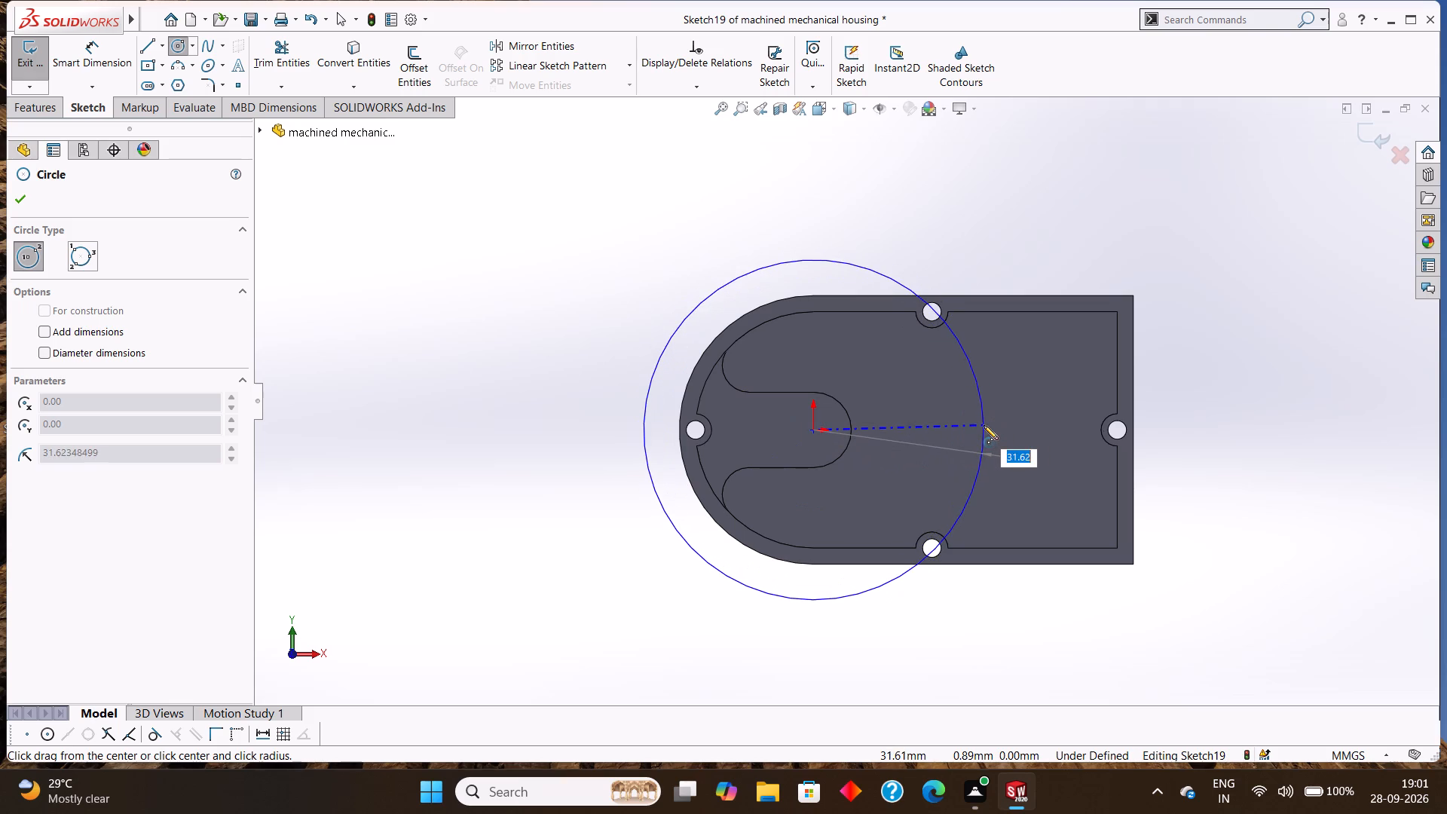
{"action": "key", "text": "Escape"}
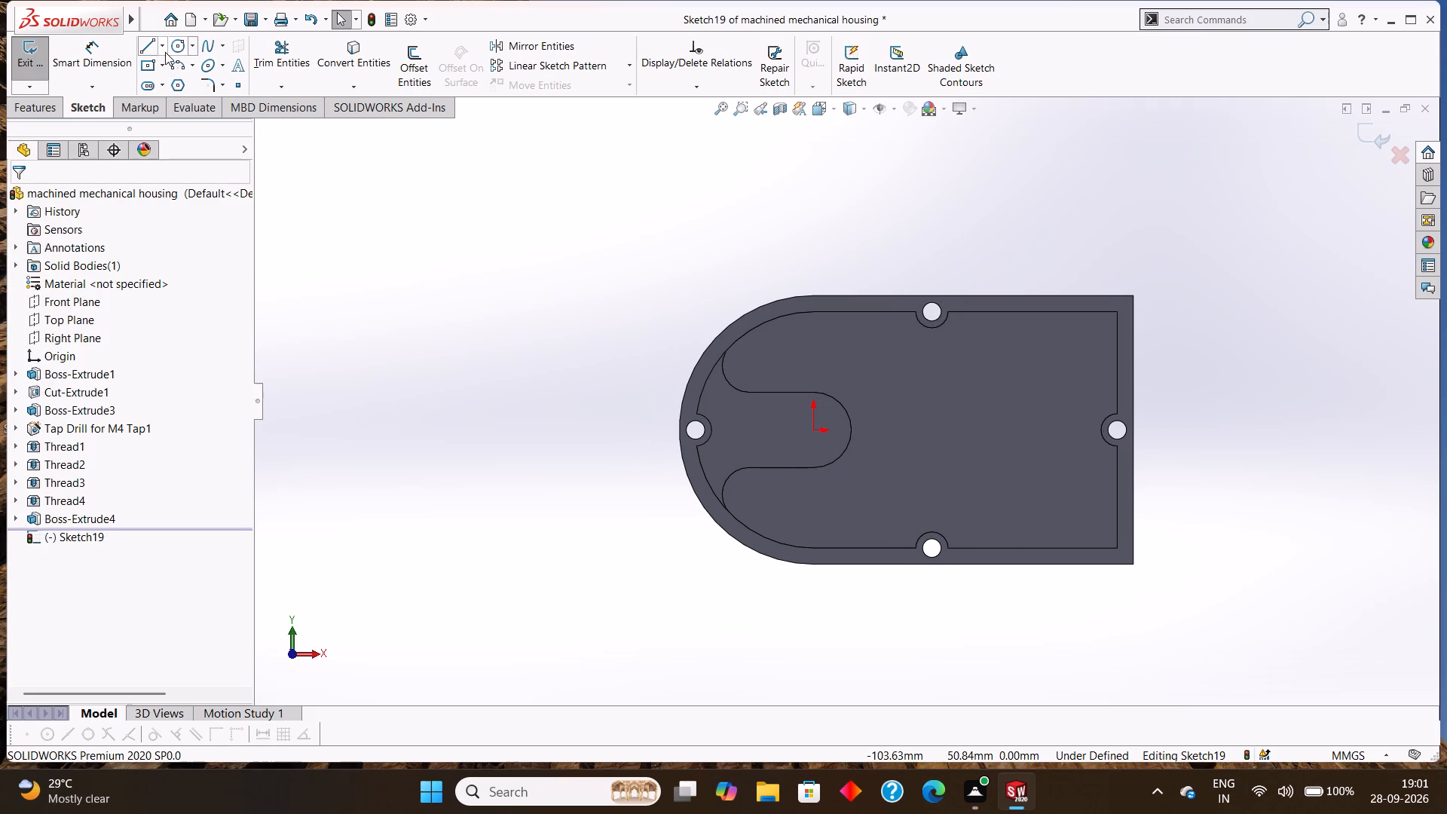
Draw a 36 mm horizontal construction line from the origin towards the pocket's straight end wall.
{"action": "left_click", "coordinate": [165, 52]}
{"action": "left_click", "coordinate": [173, 84]}
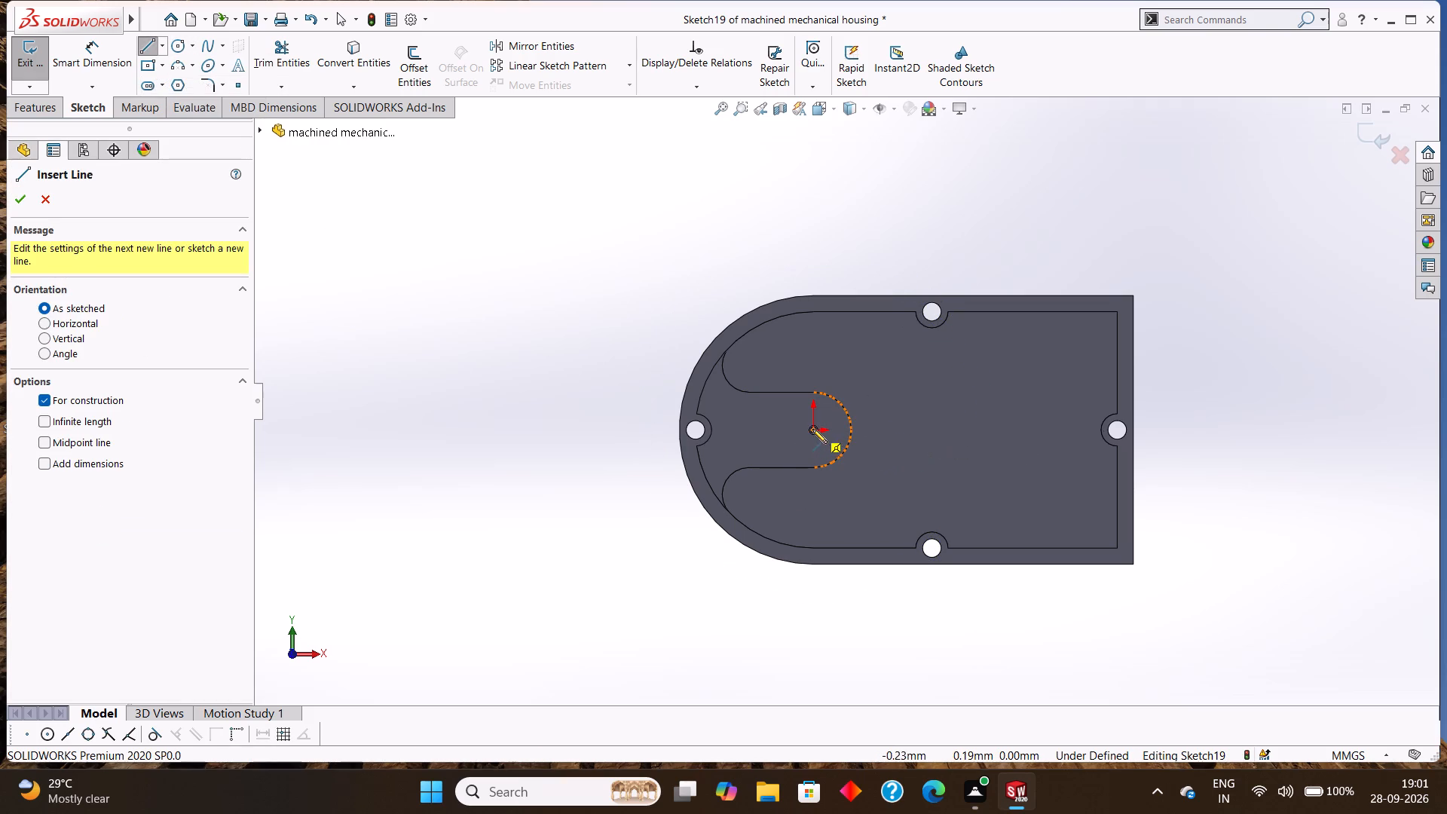
{"action": "left_click_drag", "start_coordinate": [812, 429], "coordinate": [826, 429]}
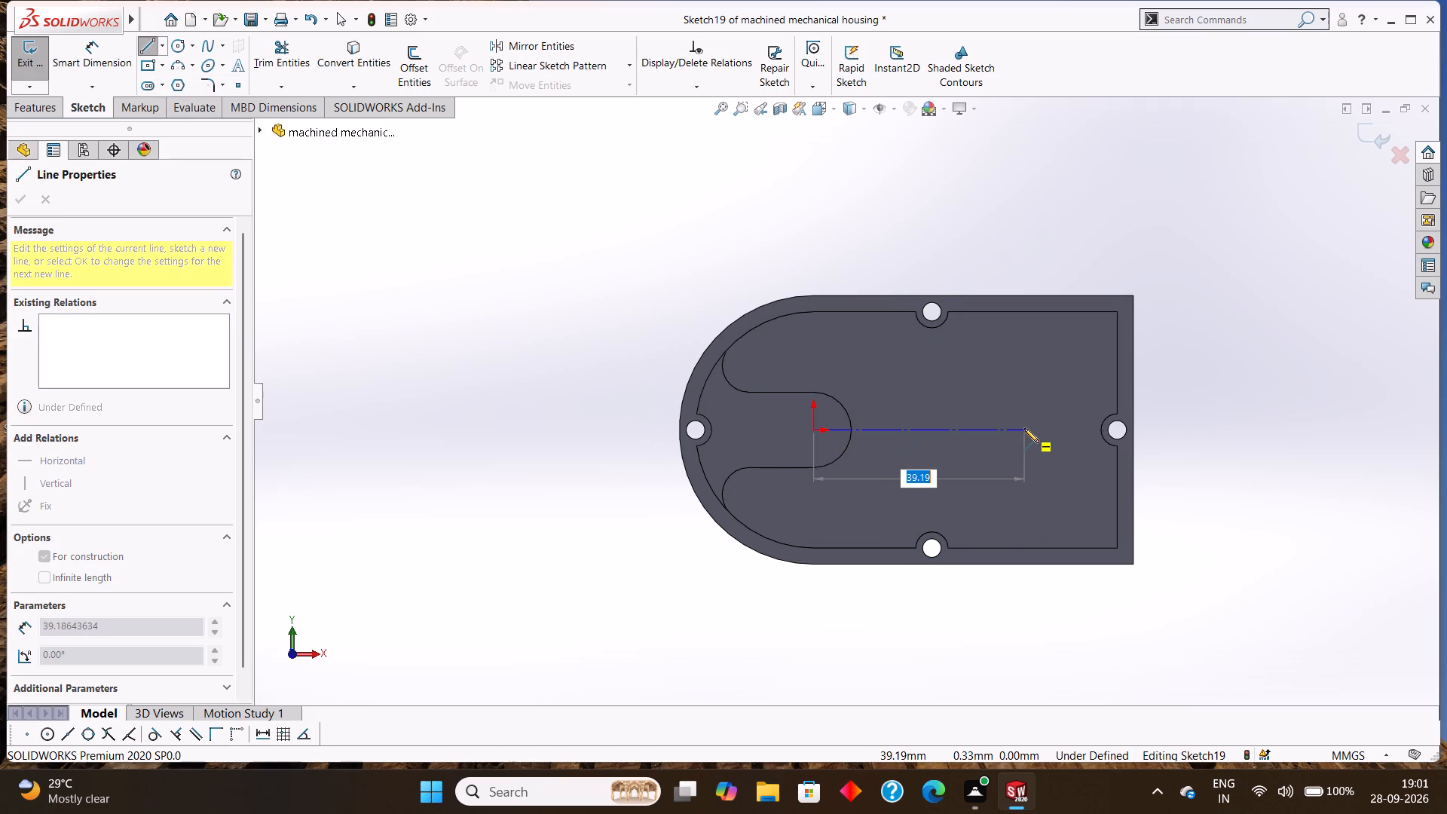
{"action": "type", "text": "36"}
{"action": "key", "text": "Return"}
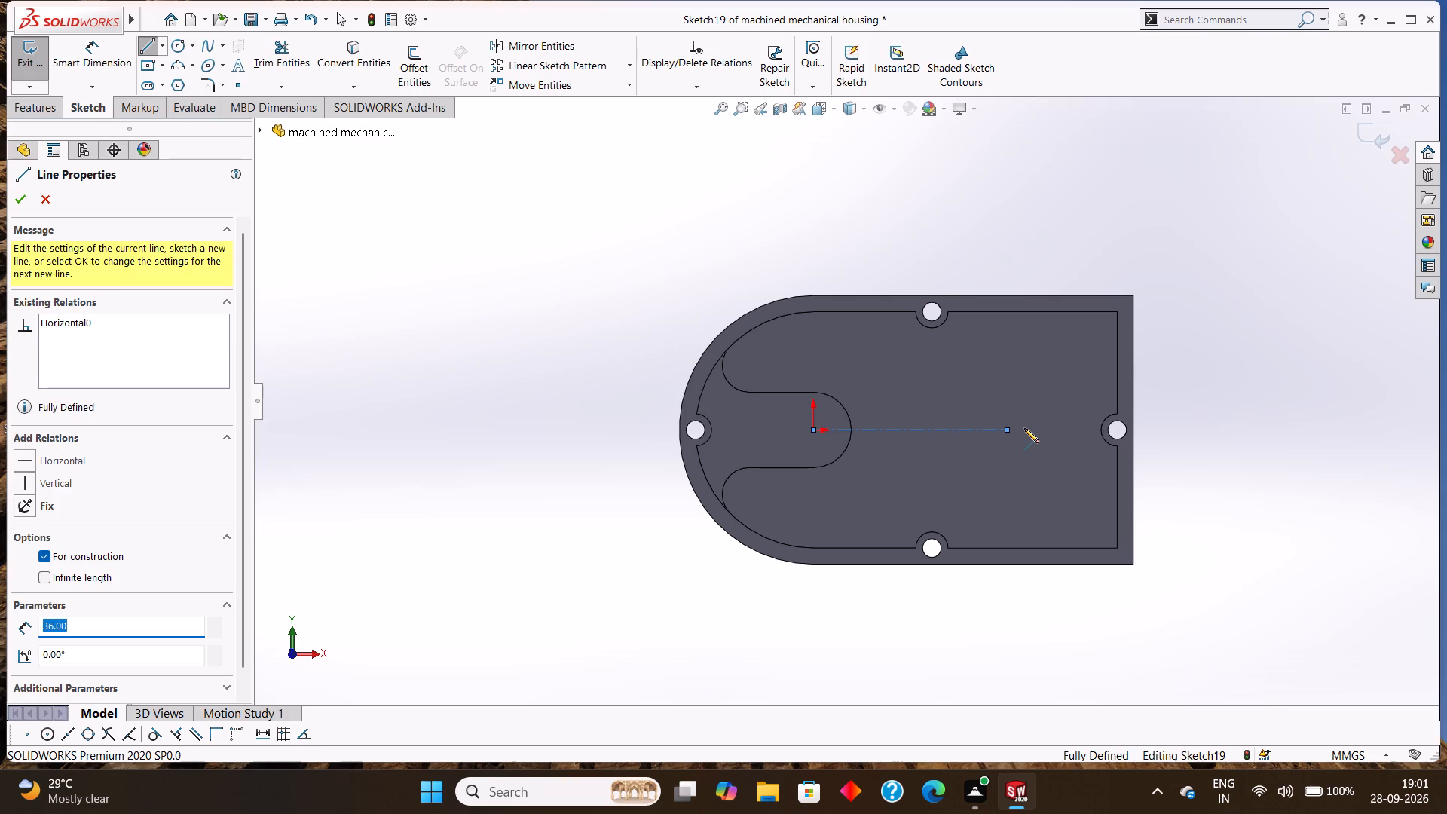
{"action": "right_click", "coordinate": [983, 393]}
{"action": "left_click", "coordinate": [1011, 401]}
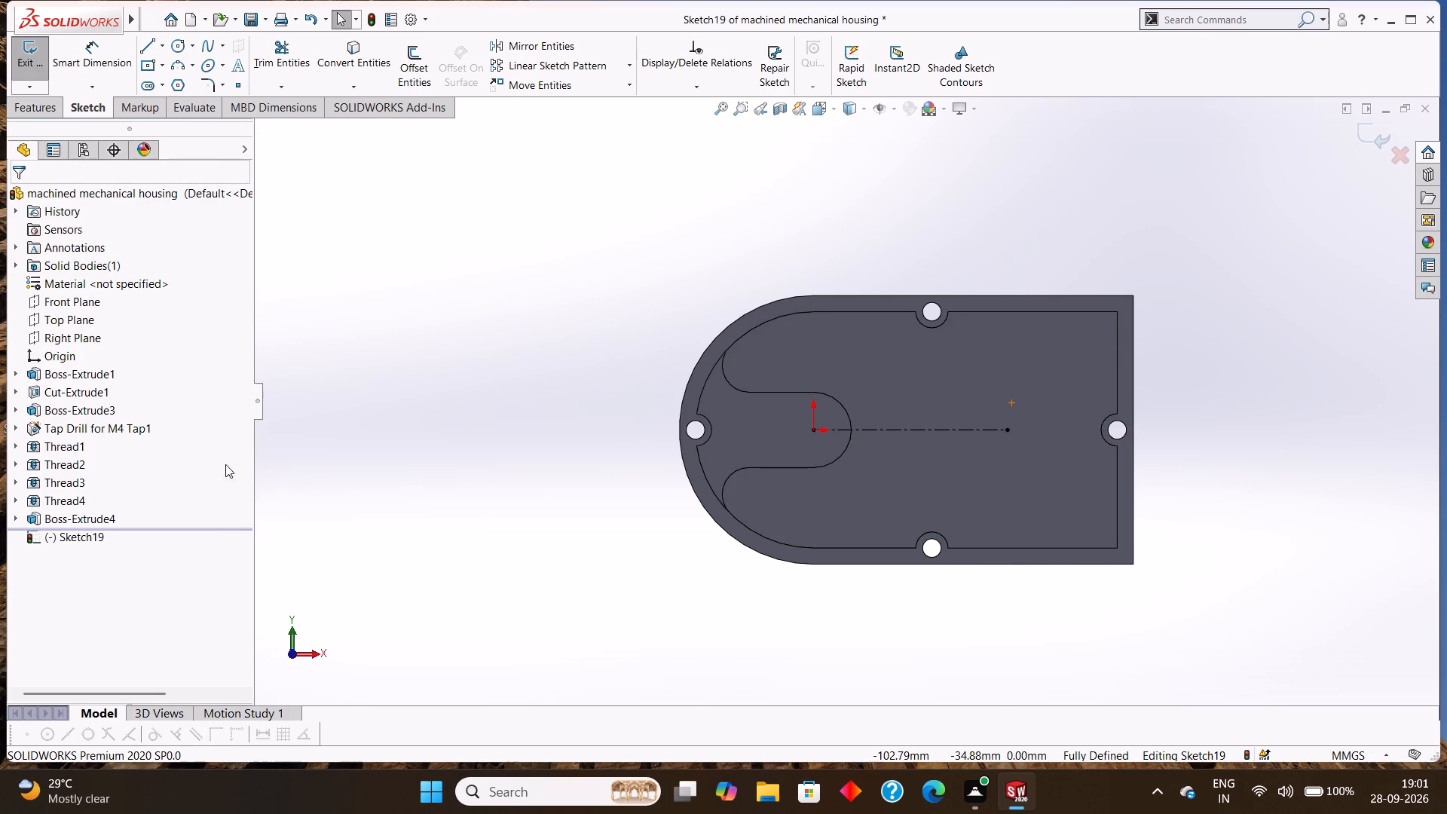
Draw a 10 mm line vertically up from the construction line's free end, continuing with a horizontal line to the pocket's straight end wall.
{"action": "left_click", "coordinate": [148, 43]}
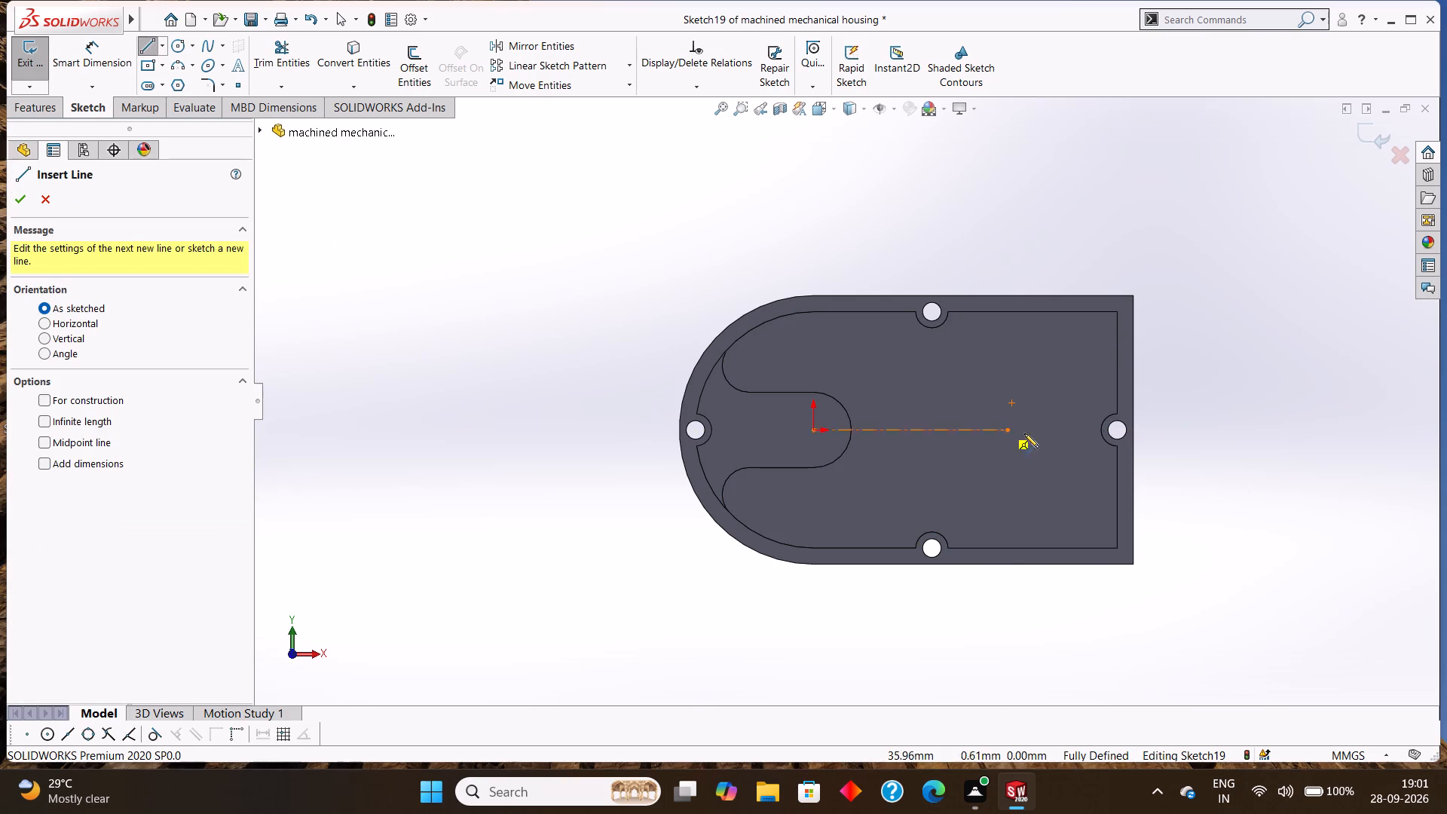
{"action": "left_click", "coordinate": [1006, 430]}
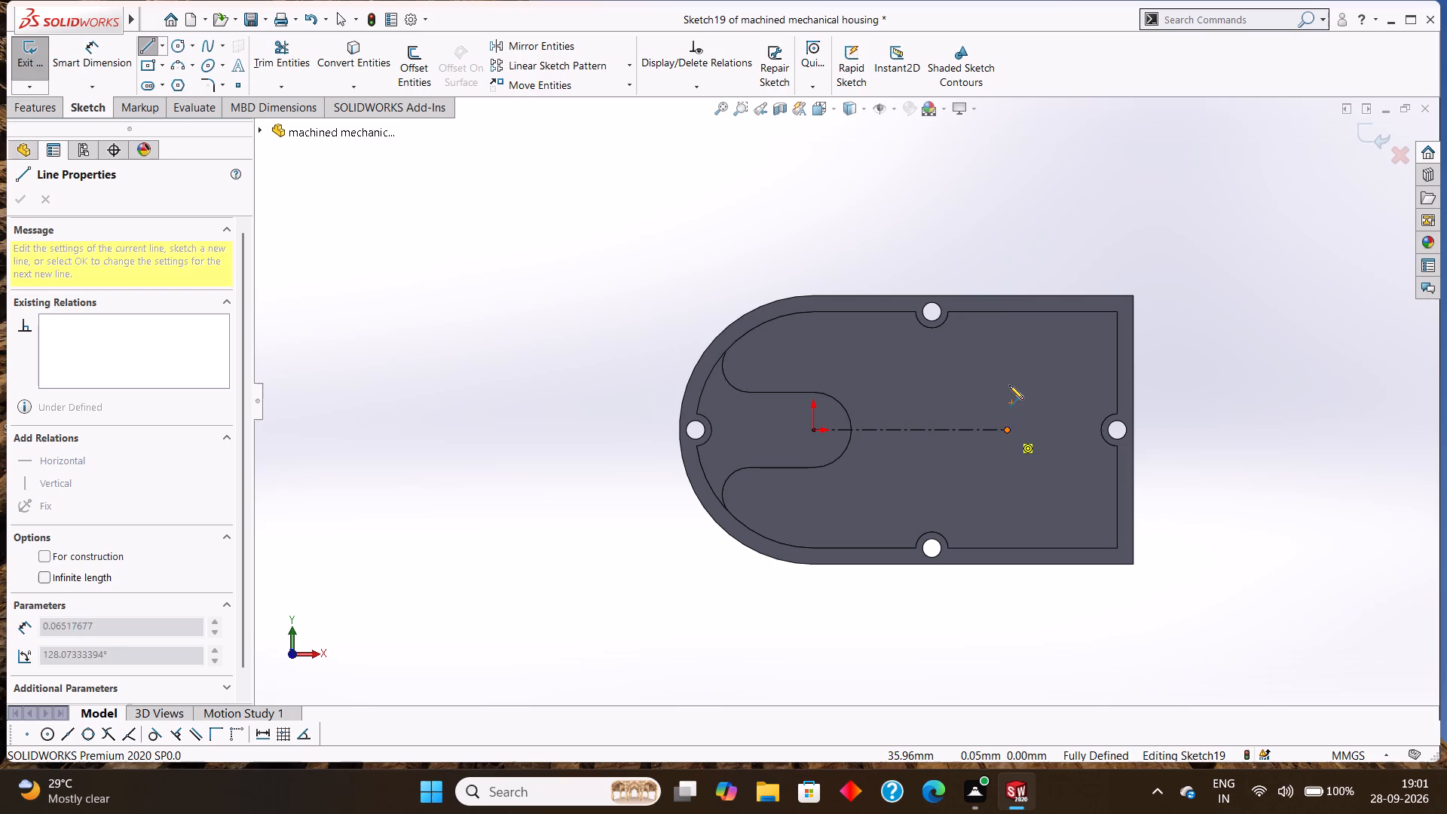
{"action": "type", "text": "10"}
{"action": "key", "text": "Return"}
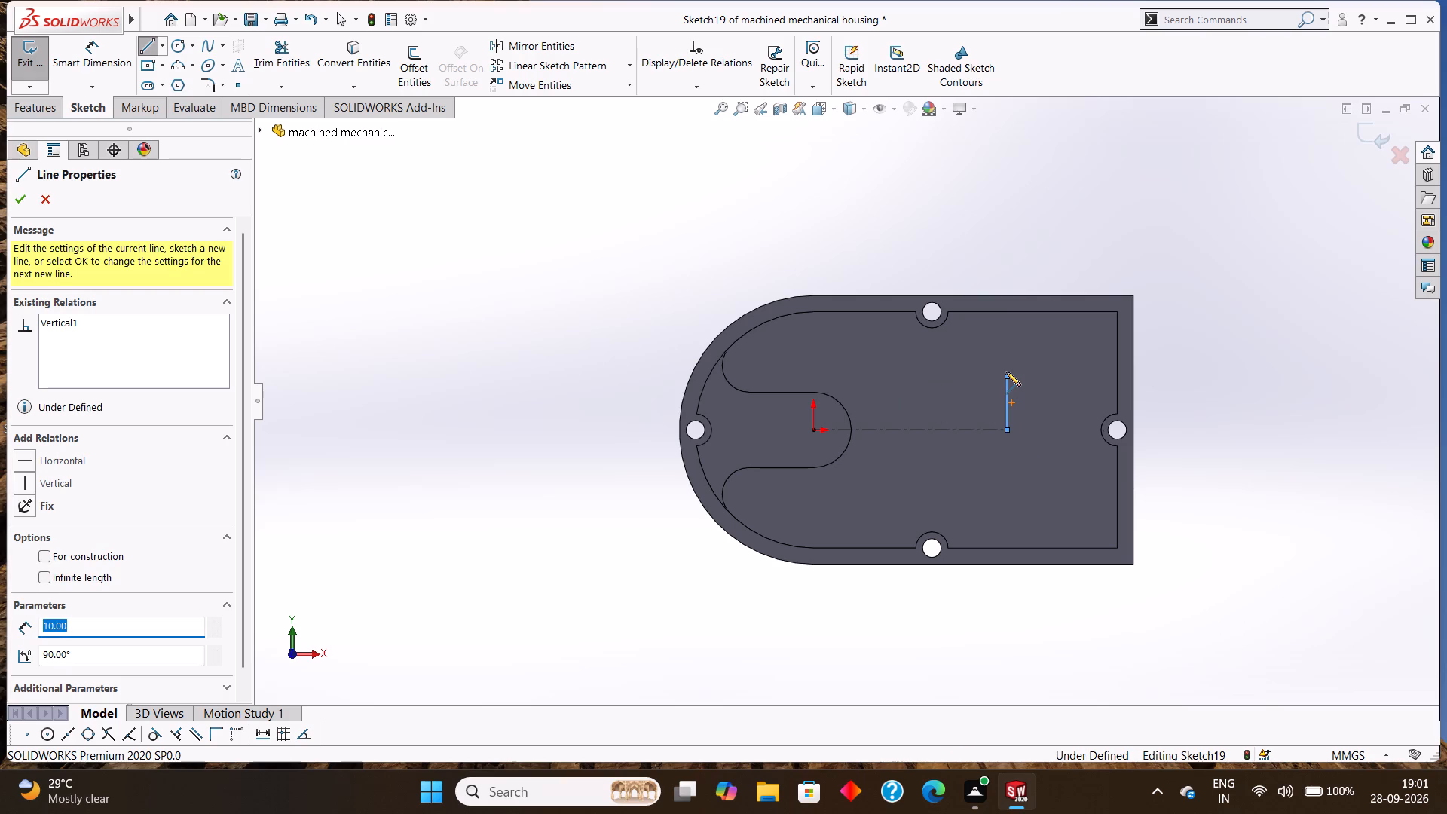
{"action": "left_click", "coordinate": [1115, 375]}
{"action": "right_click", "coordinate": [1071, 393]}
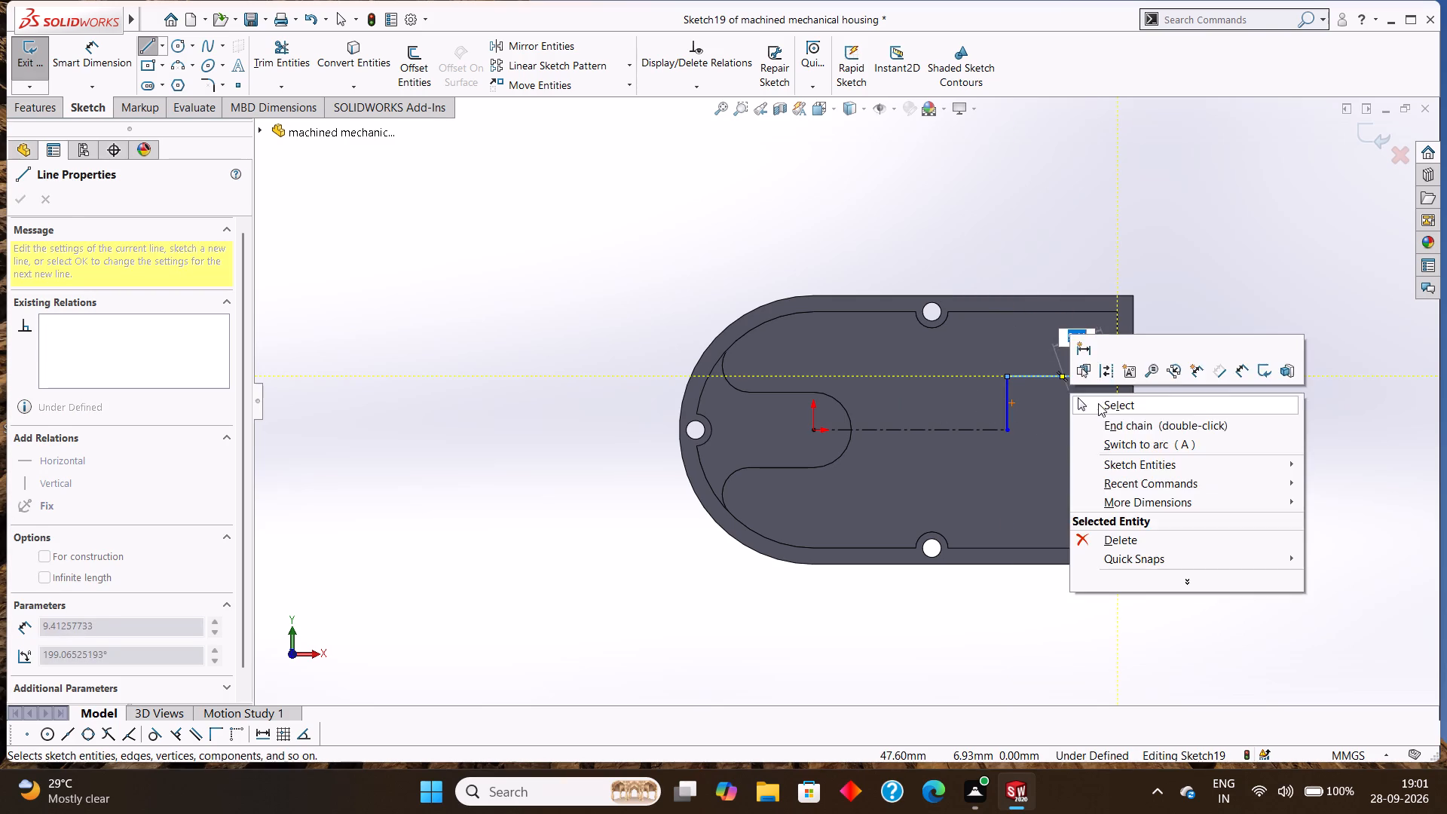
{"action": "left_click", "coordinate": [1100, 404]}
Draw a 10 mm line vertically down from the construction line's end, continuing with a horizontal line to the pocket's straight end wall.
{"action": "left_click", "coordinate": [142, 50]}
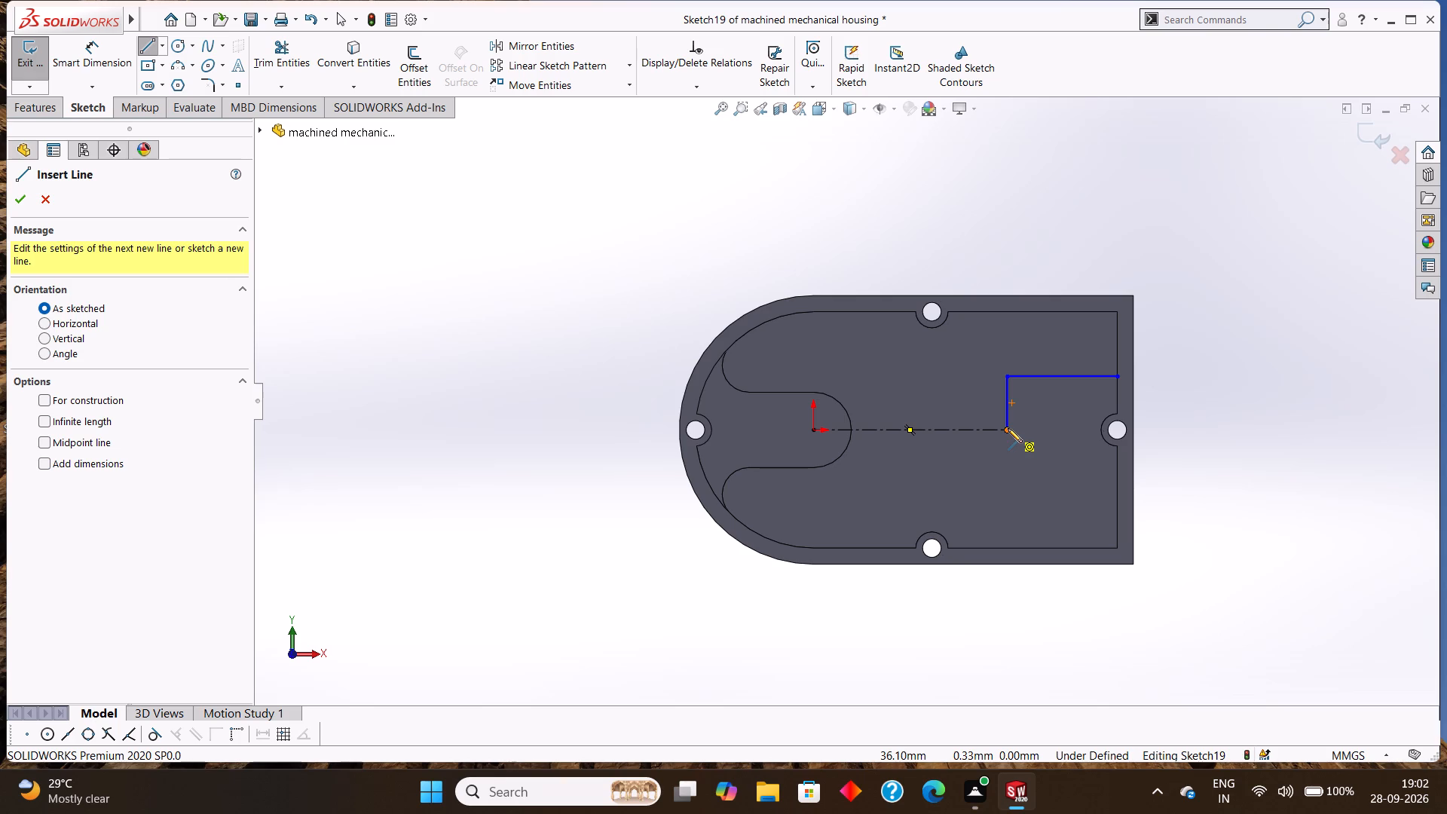
{"action": "left_click", "coordinate": [1008, 427]}
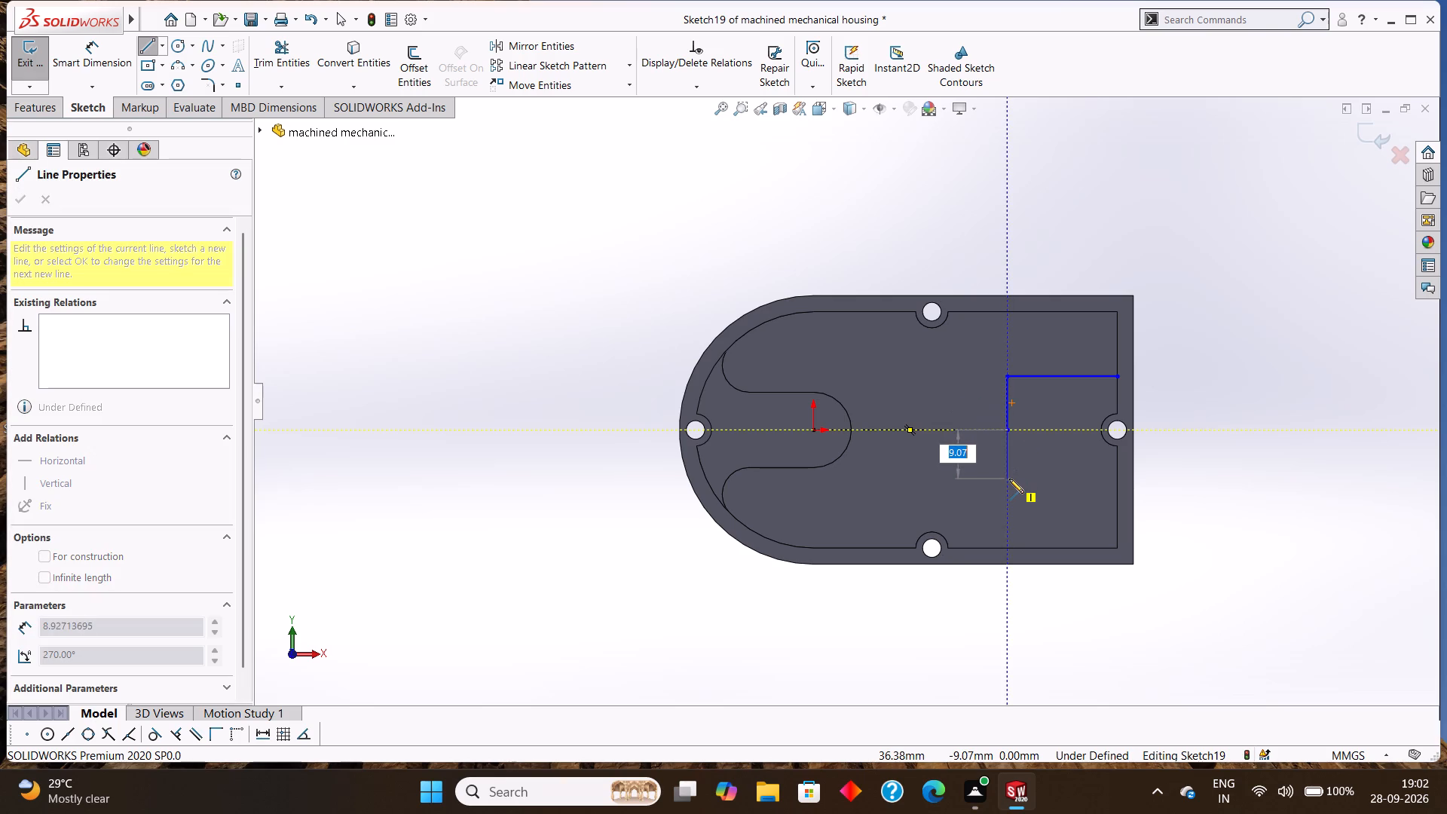
{"action": "type", "text": "10"}
{"action": "key", "text": "Return"}
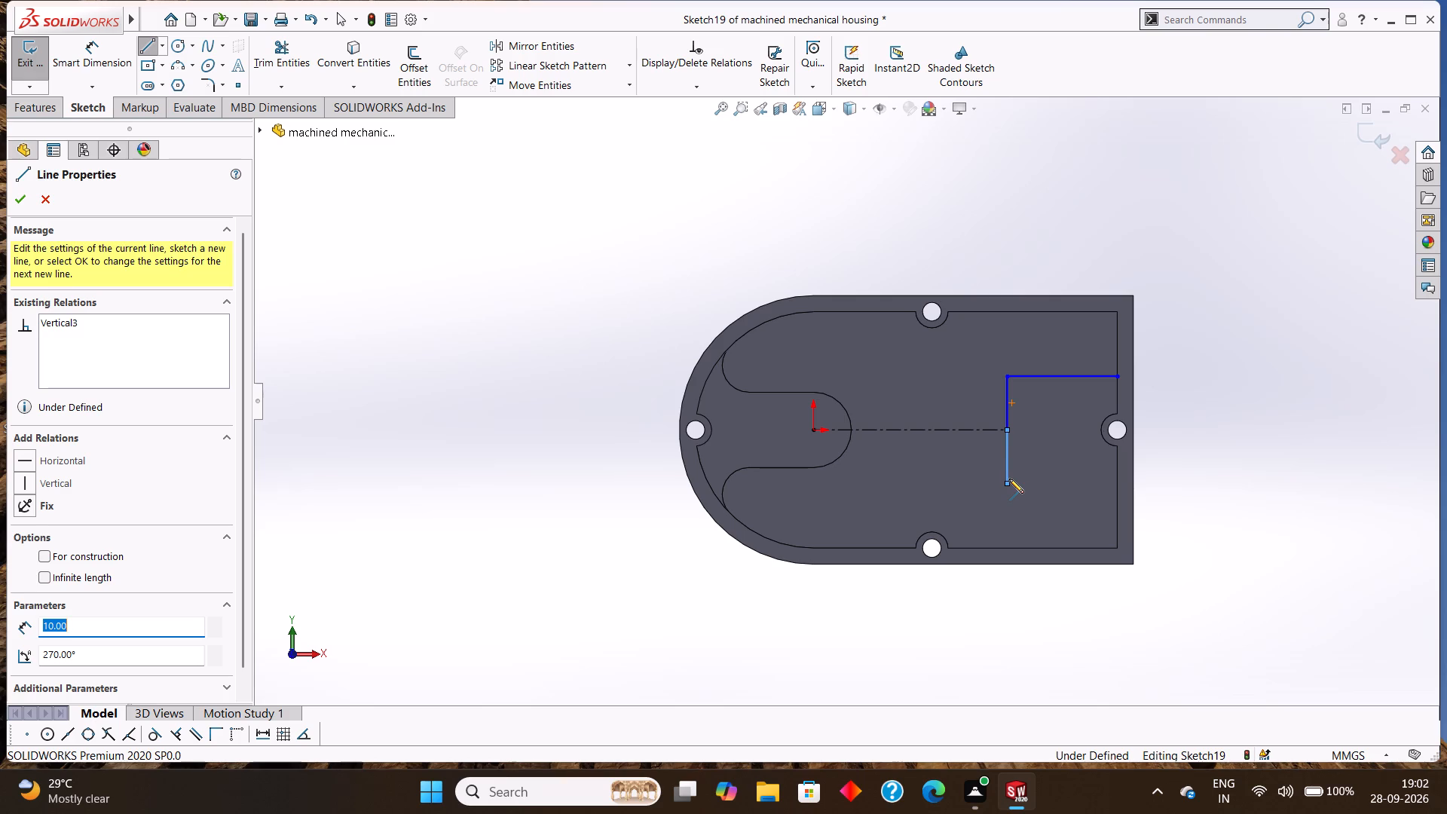
{"action": "left_click", "coordinate": [1119, 485]}
{"action": "right_click", "coordinate": [1185, 495]}
{"action": "left_click", "coordinate": [1220, 503]}
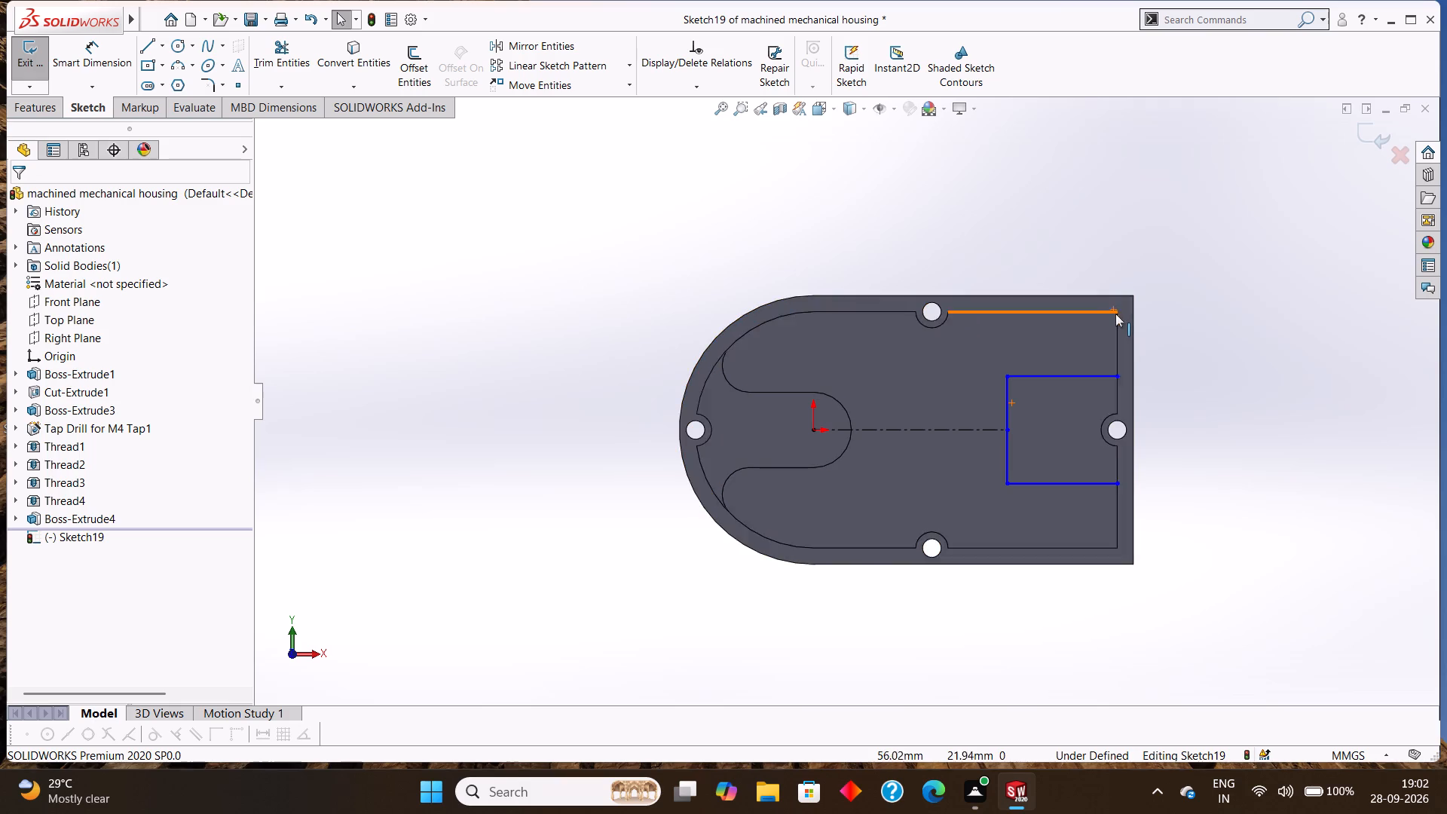
Sketch a circle of radius 5 mm near the pocket's upper square corner, centred about X 49 mm, Y 15 mm from the origin.
{"action": "middle_click_drag", "start_coordinate": [1185, 347], "coordinate": [1202, 200]}
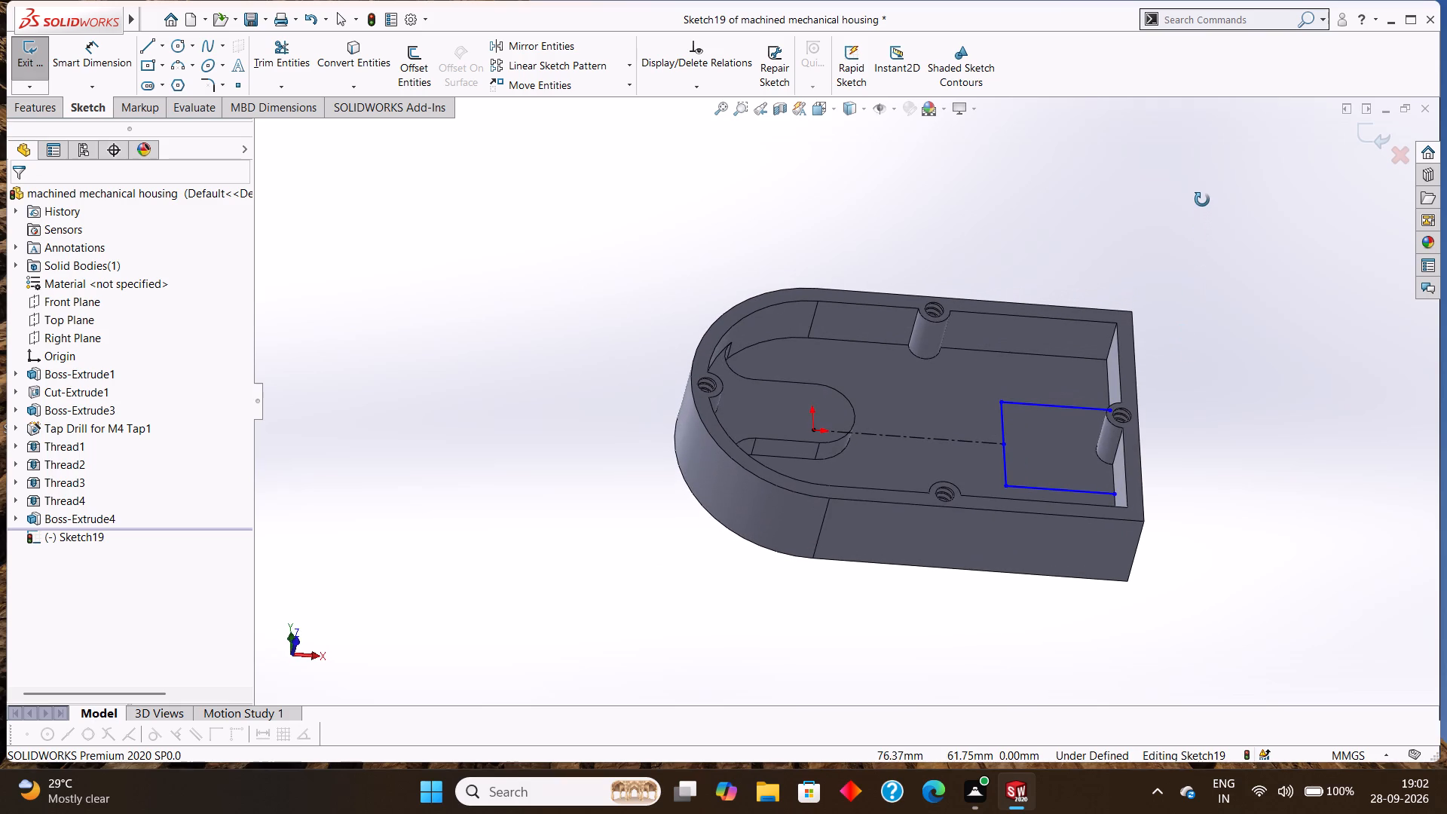
{"action": "middle_click_drag", "start_coordinate": [1202, 200], "coordinate": [1201, 281]}
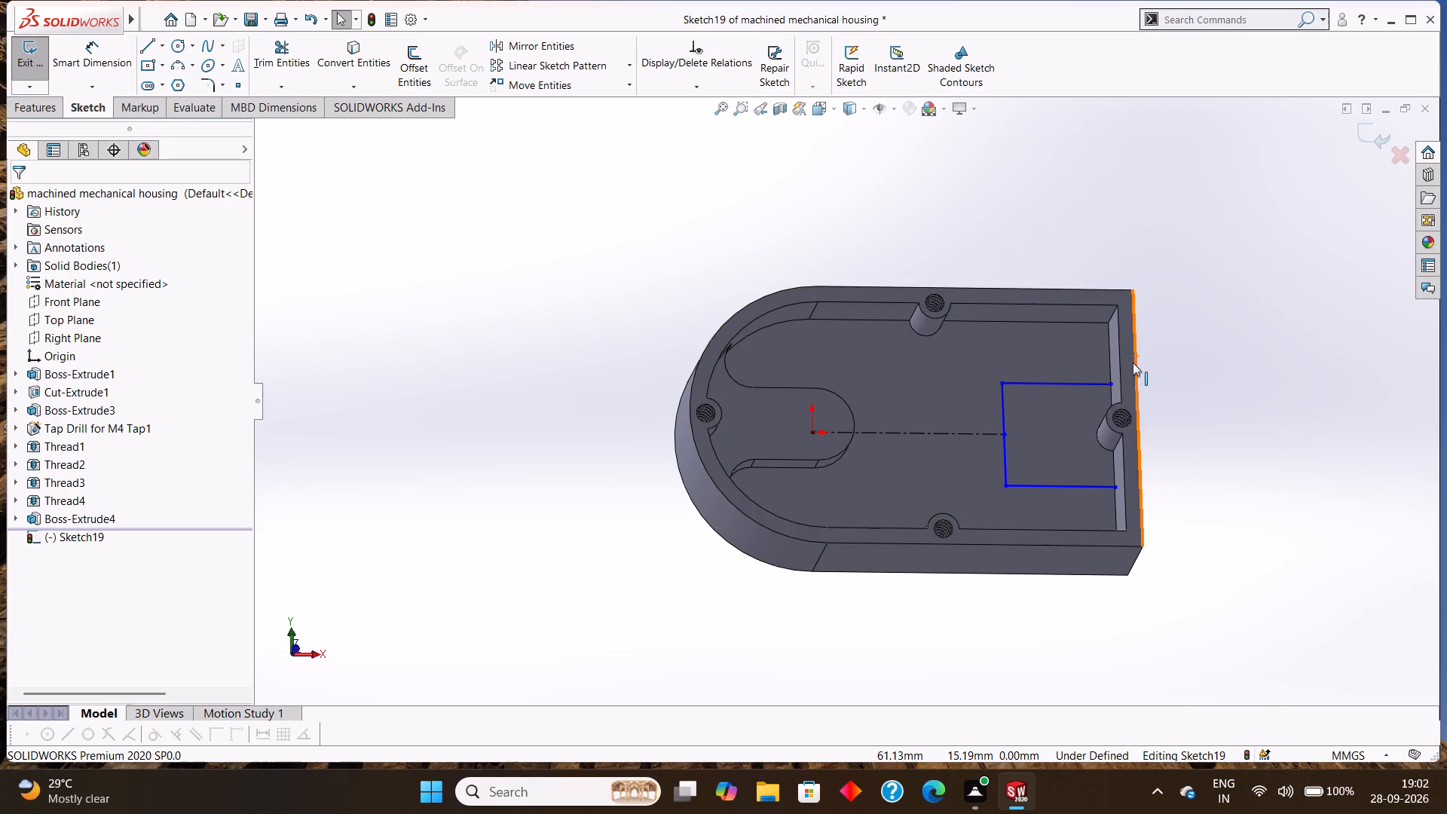
{"action": "middle_click_drag", "start_coordinate": [1149, 360], "coordinate": [1142, 402]}
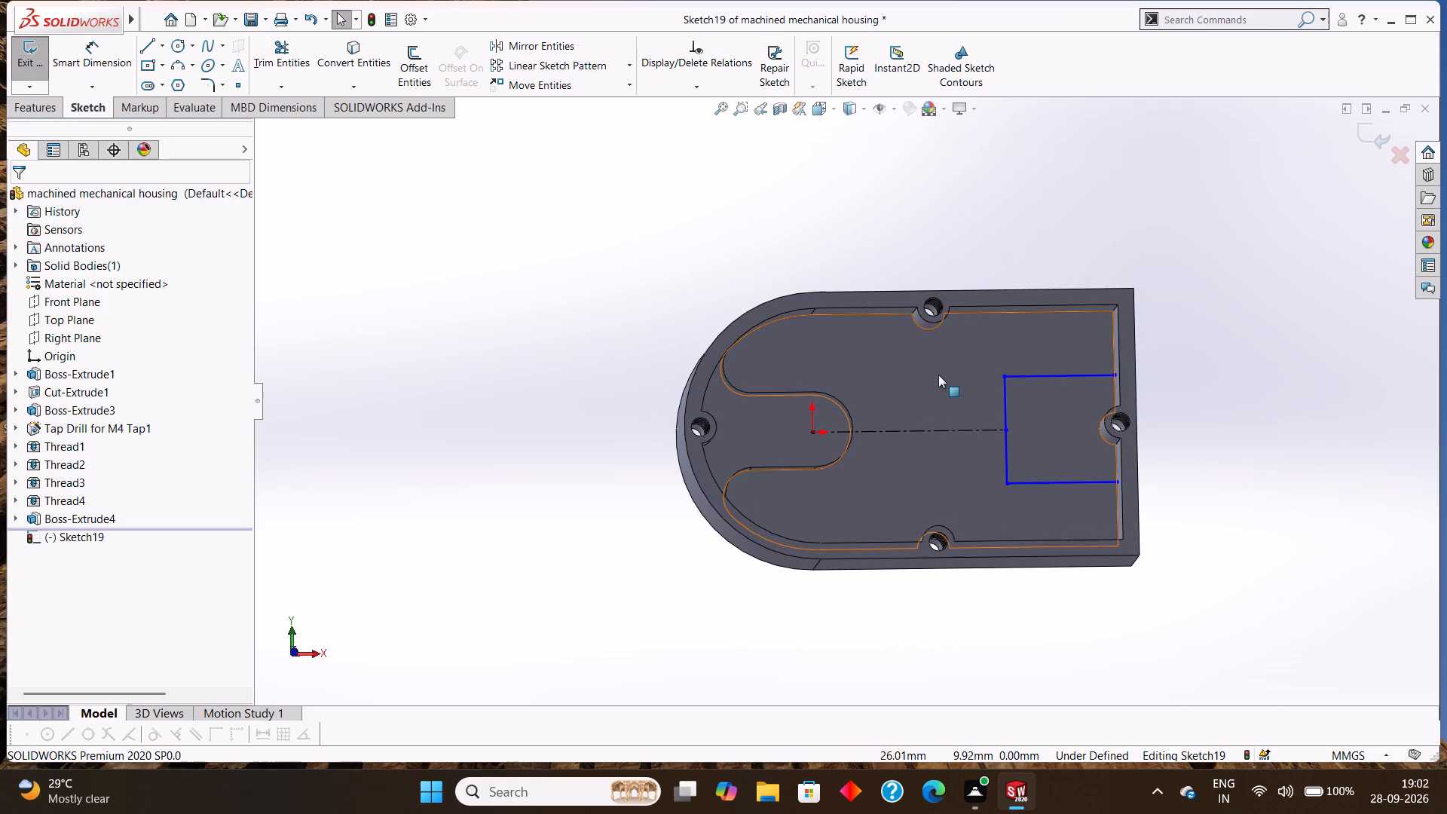
{"action": "left_click", "coordinate": [940, 363]}
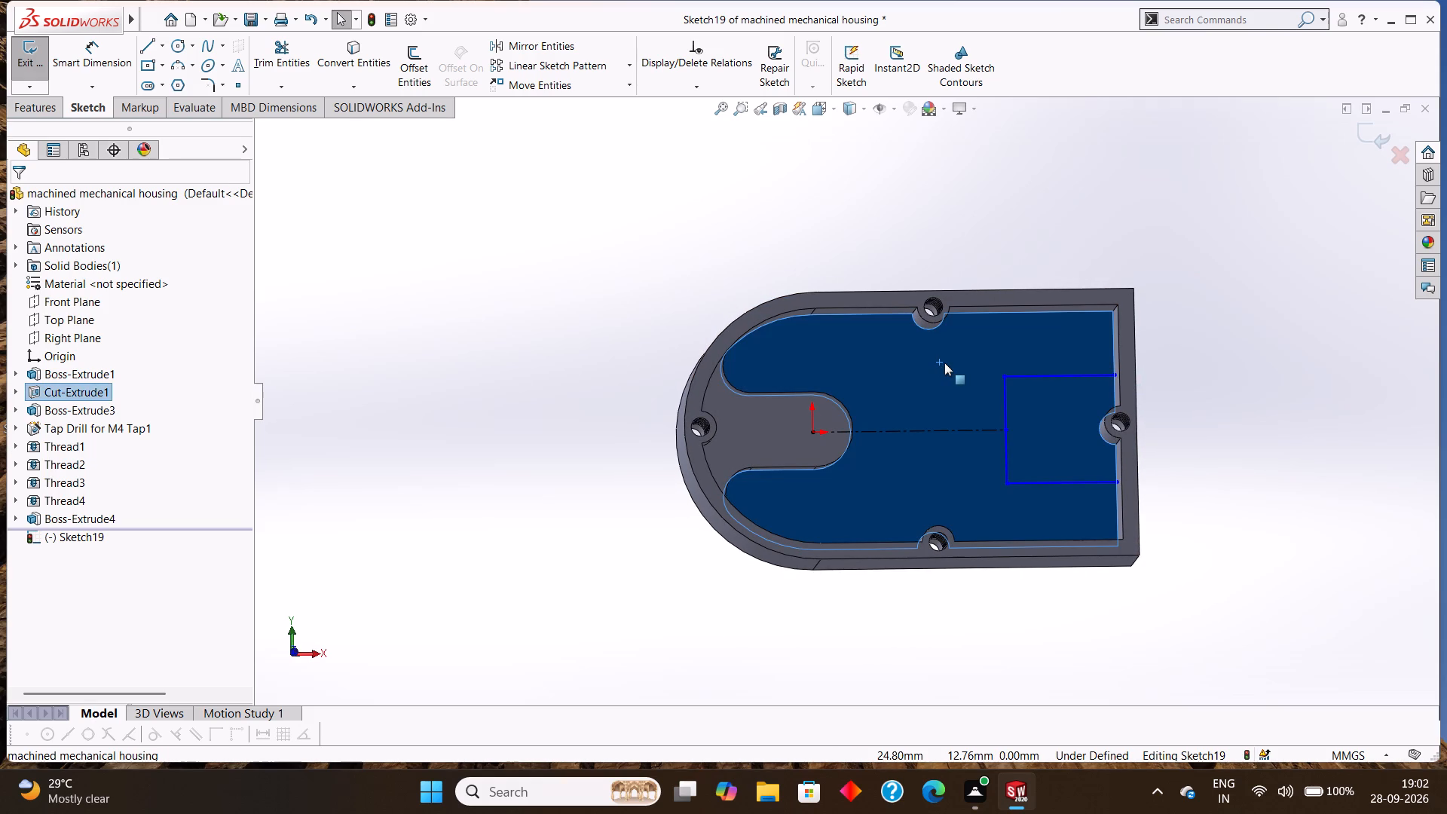
{"action": "key", "text": "ctrl+8"}
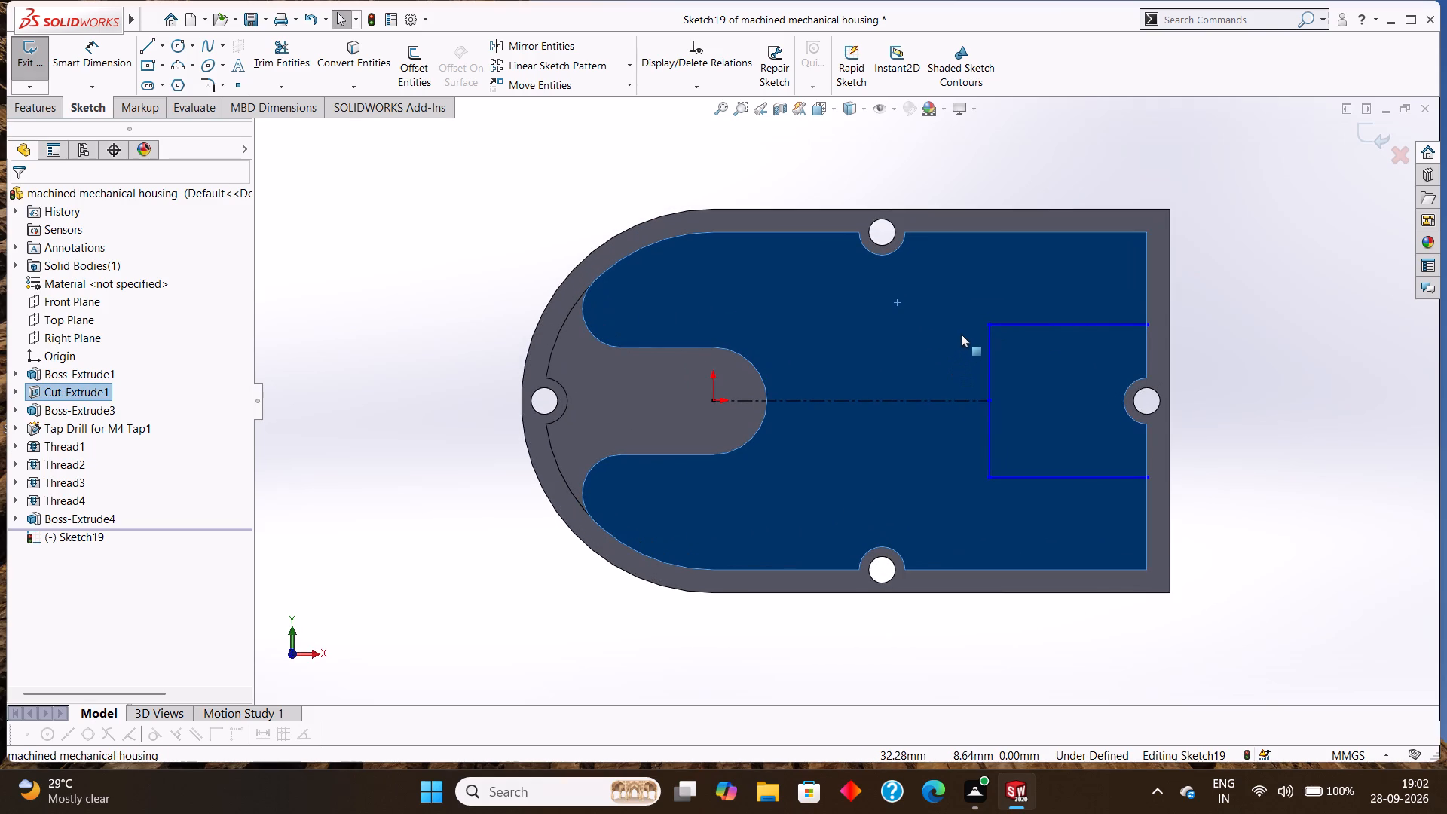
{"action": "key", "text": "Escape"}
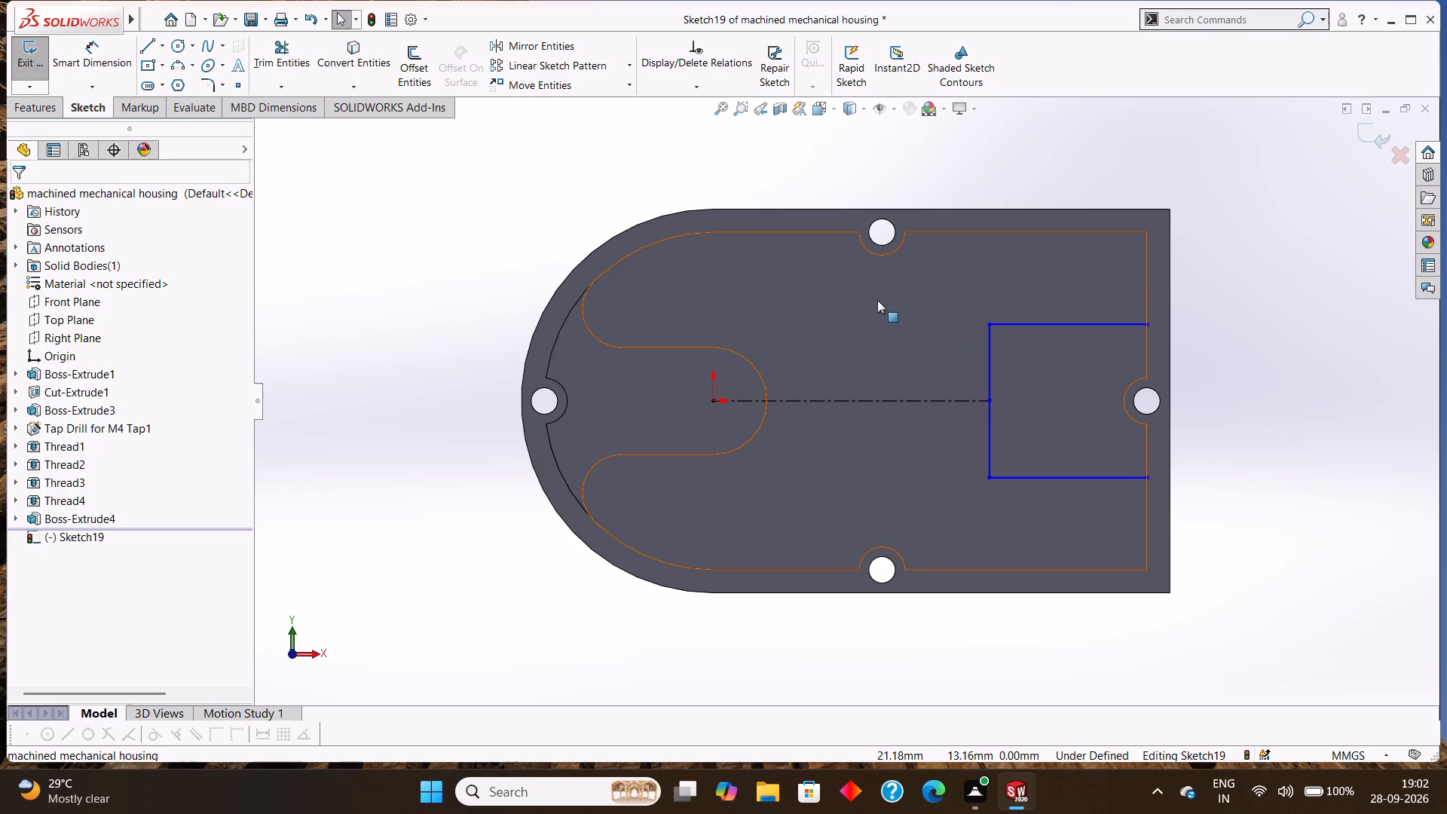
{"action": "left_click", "coordinate": [186, 45]}
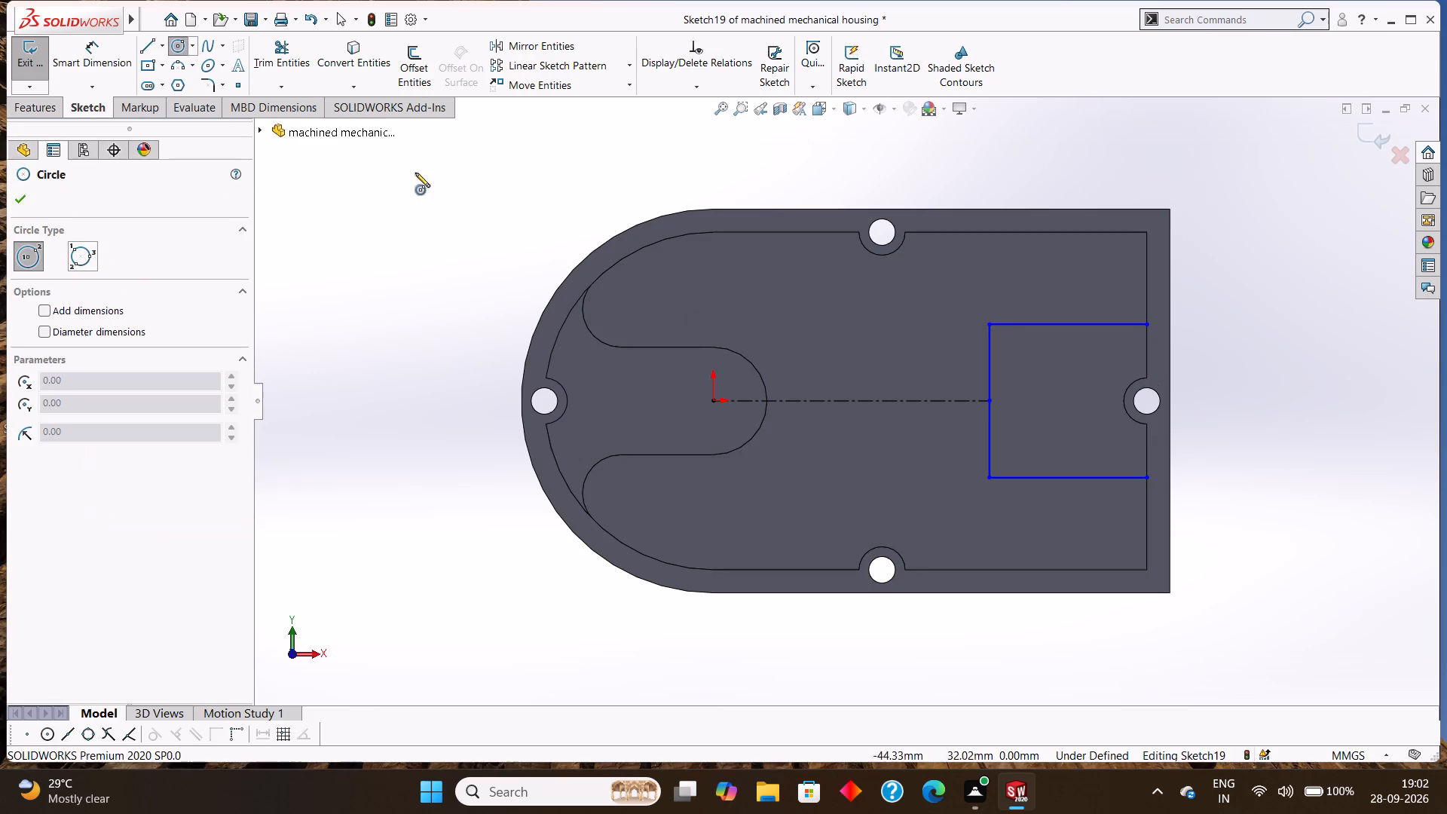
{"action": "left_click", "coordinate": [1088, 288]}
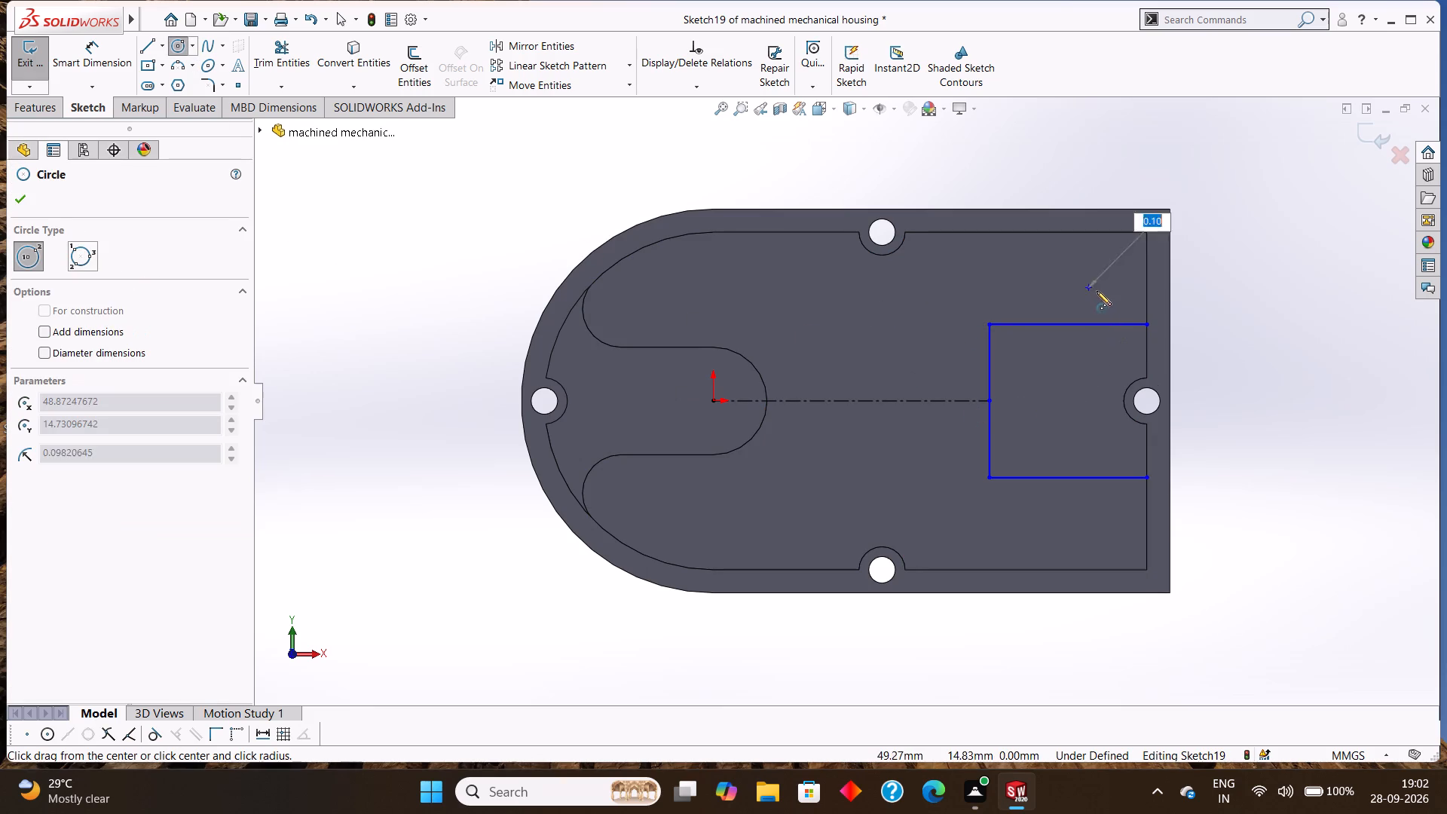
{"action": "key", "text": "5"}
{"action": "key", "text": "Return"}
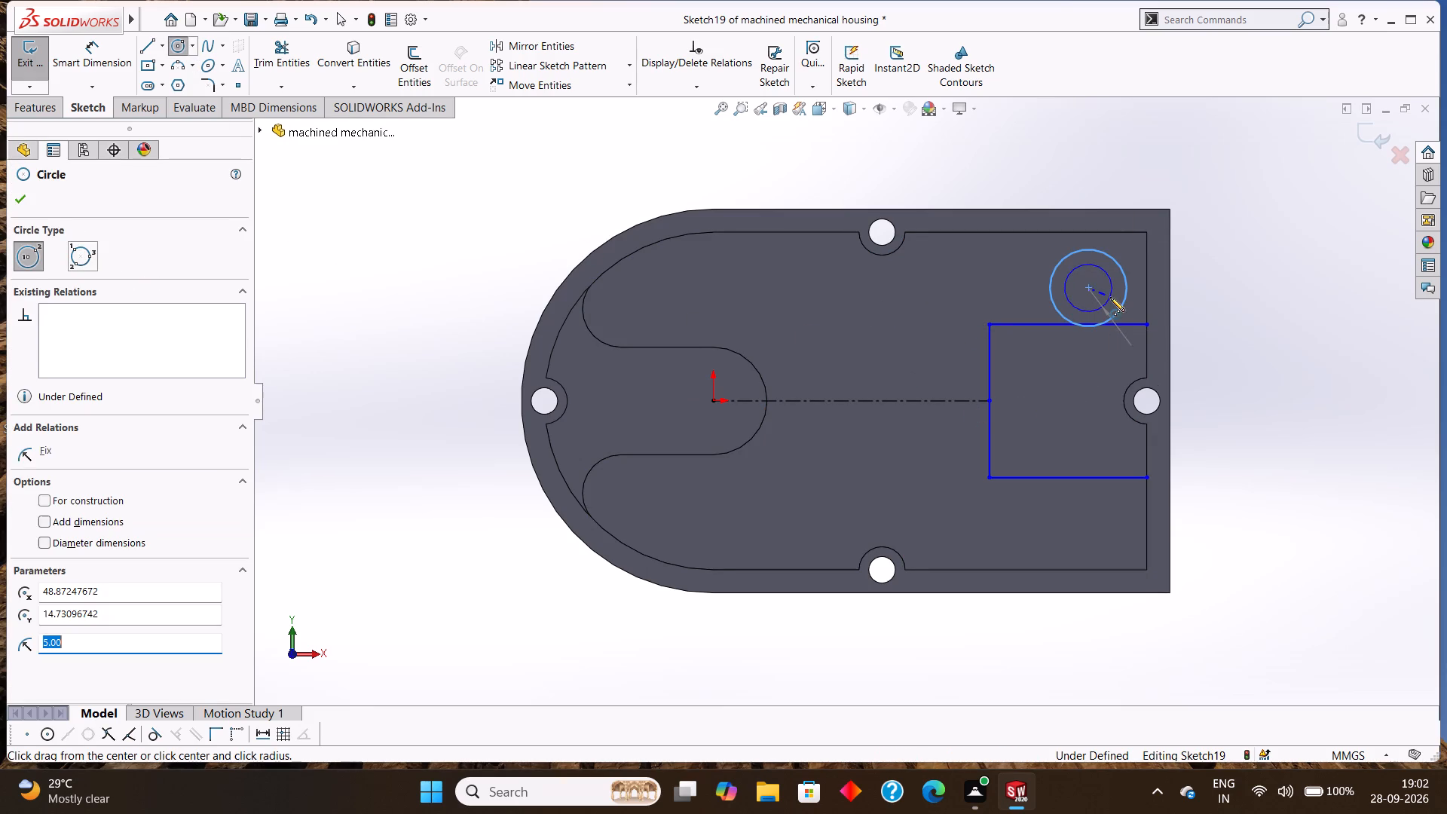
{"action": "left_click", "coordinate": [26, 190]}
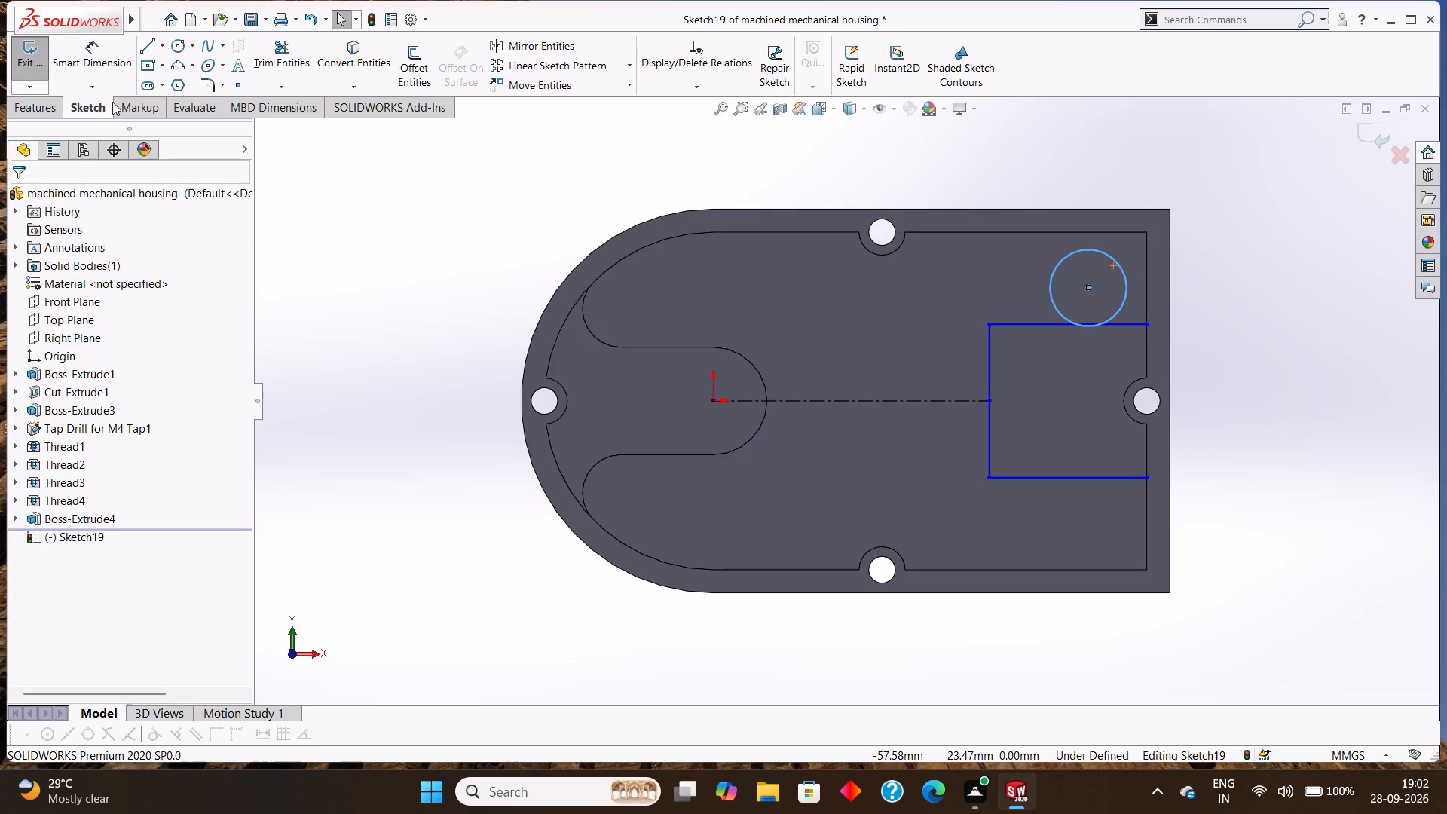
Draw a vertical line along the pocket's straight end wall from the upper horizontal line's end to the pocket's upper square corner.
{"action": "left_click", "coordinate": [144, 47]}
{"action": "left_click_drag", "start_coordinate": [1149, 323], "coordinate": [1149, 317]}
{"action": "left_click", "coordinate": [1147, 233]}
{"action": "right_click", "coordinate": [1208, 246]}
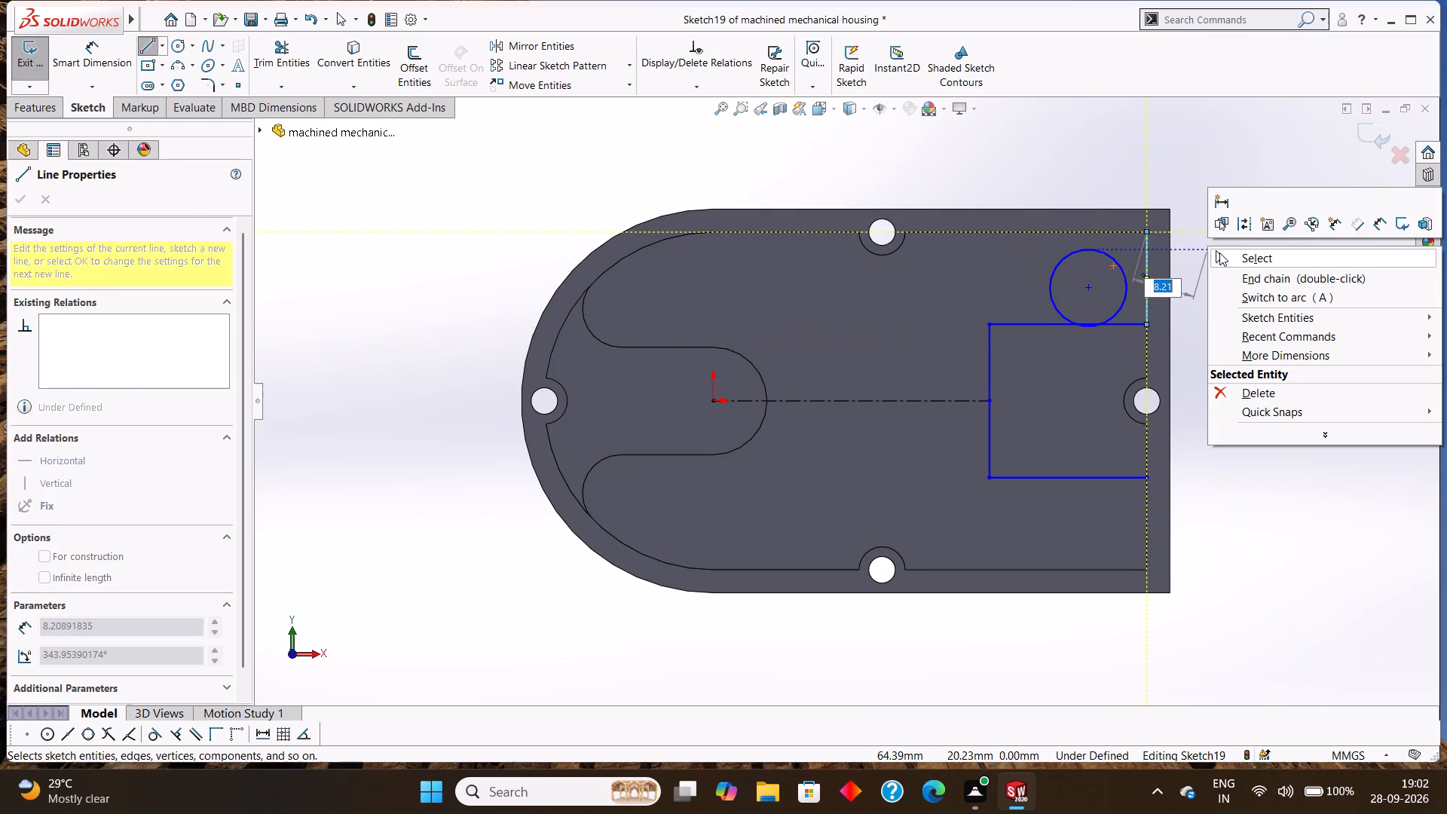
{"action": "left_click", "coordinate": [1222, 254]}
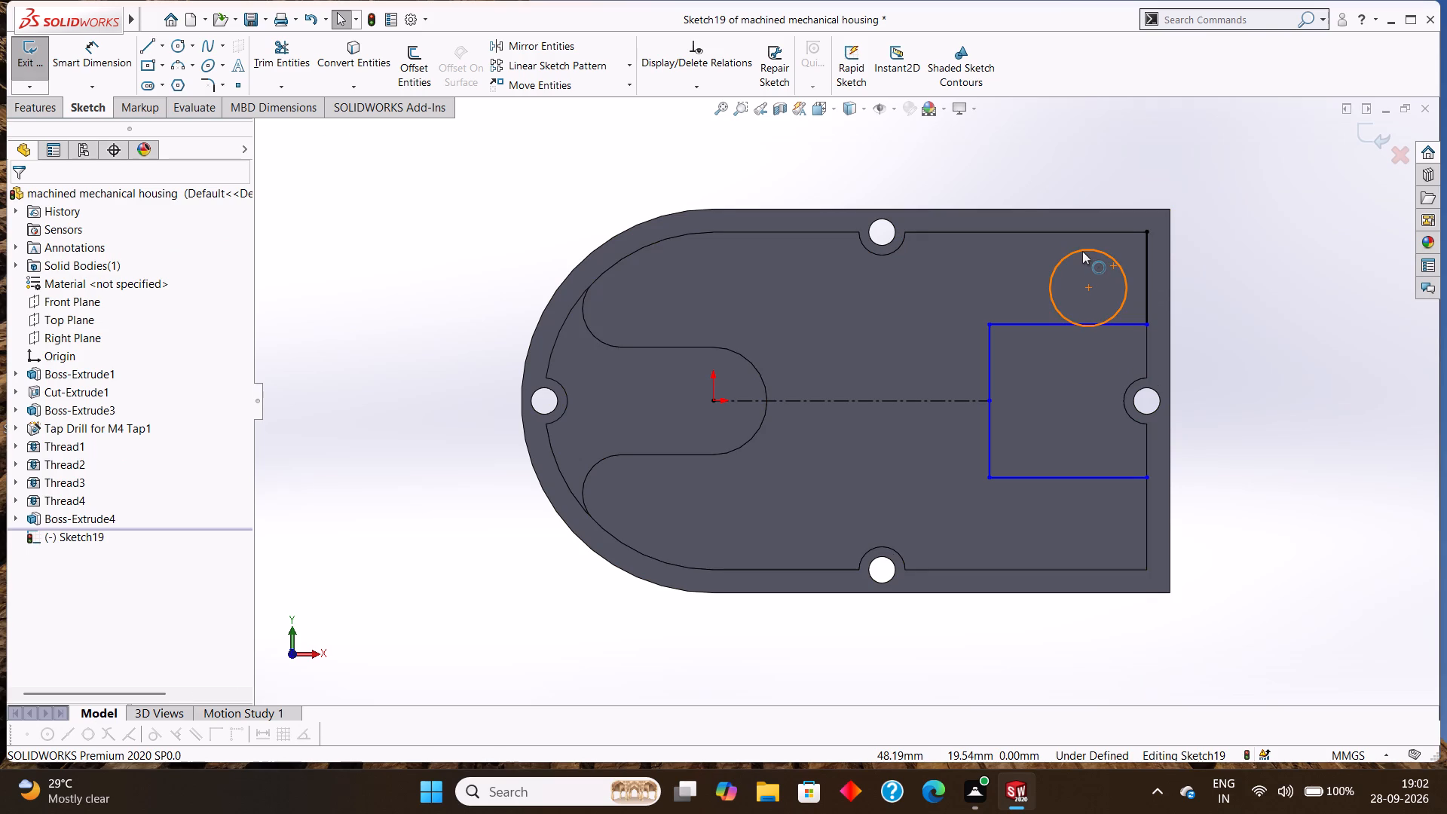
Make the 5 mm radius circle tangent to the vertical line along the pocket's end wall.
{"action": "left_click", "coordinate": [1082, 251]}
{"action": "left_click", "coordinate": [1147, 265], "text": "ctrl"}
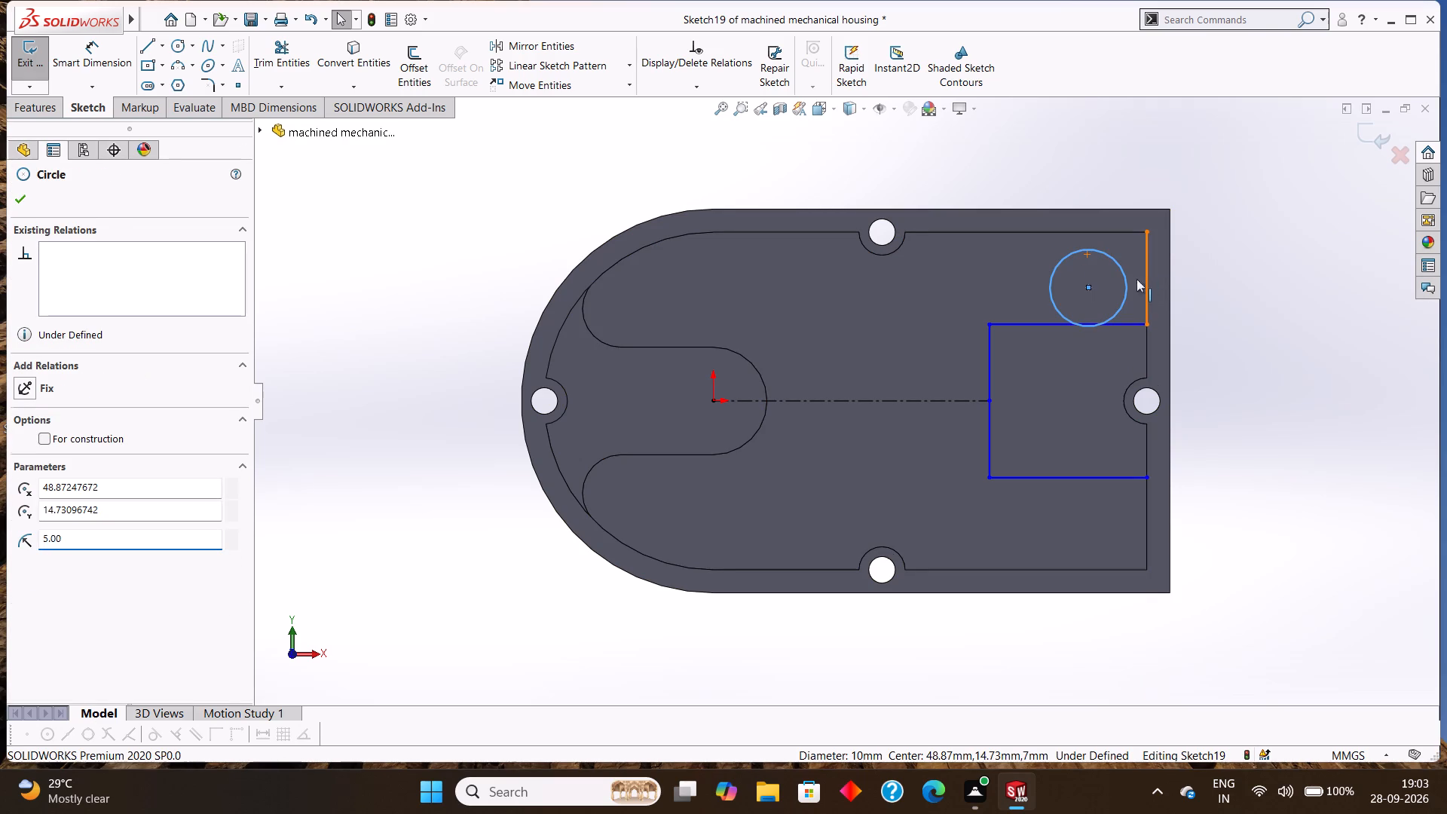
{"action": "left_click", "coordinate": [65, 460]}
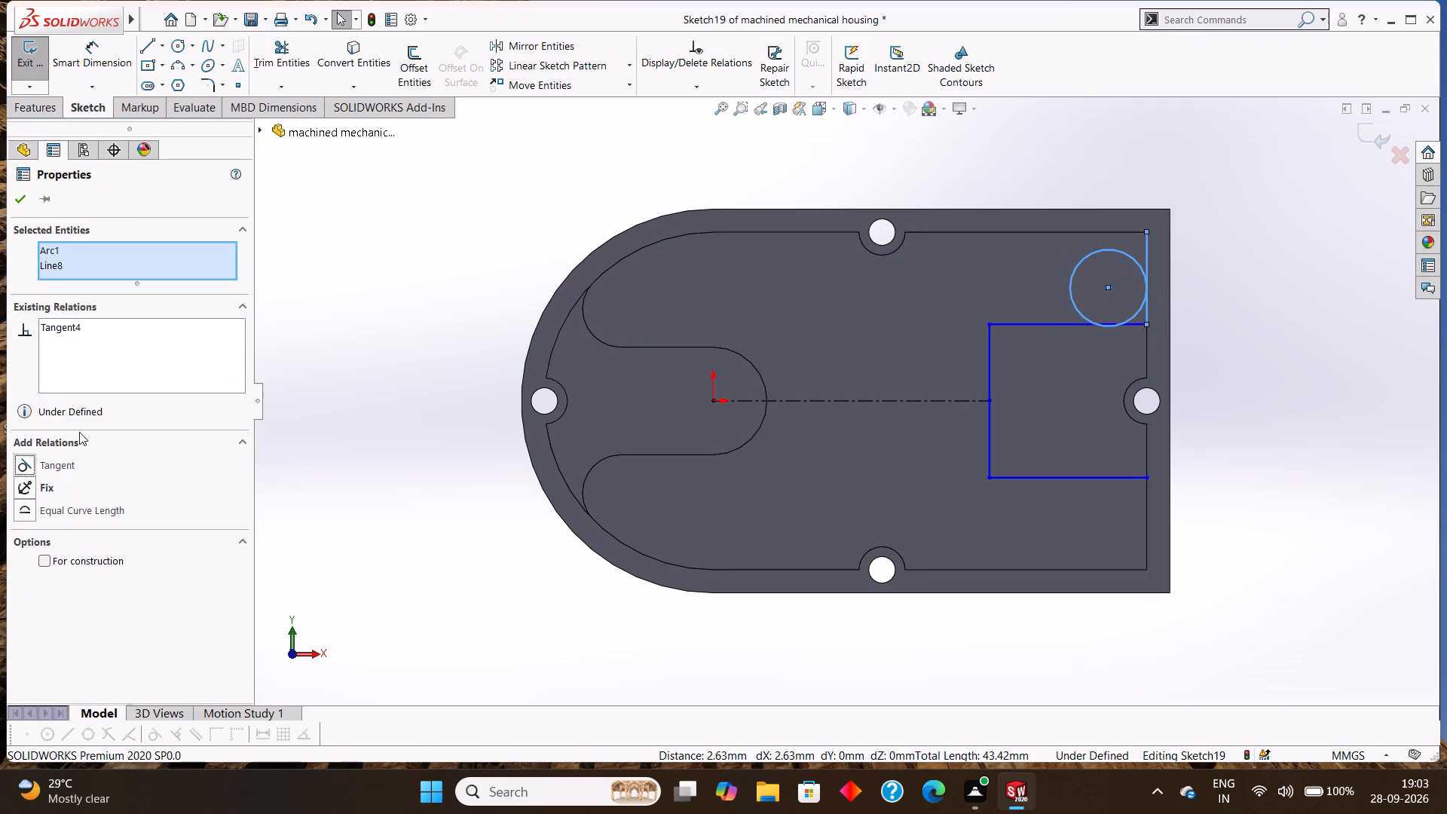
{"action": "left_click", "coordinate": [17, 200]}
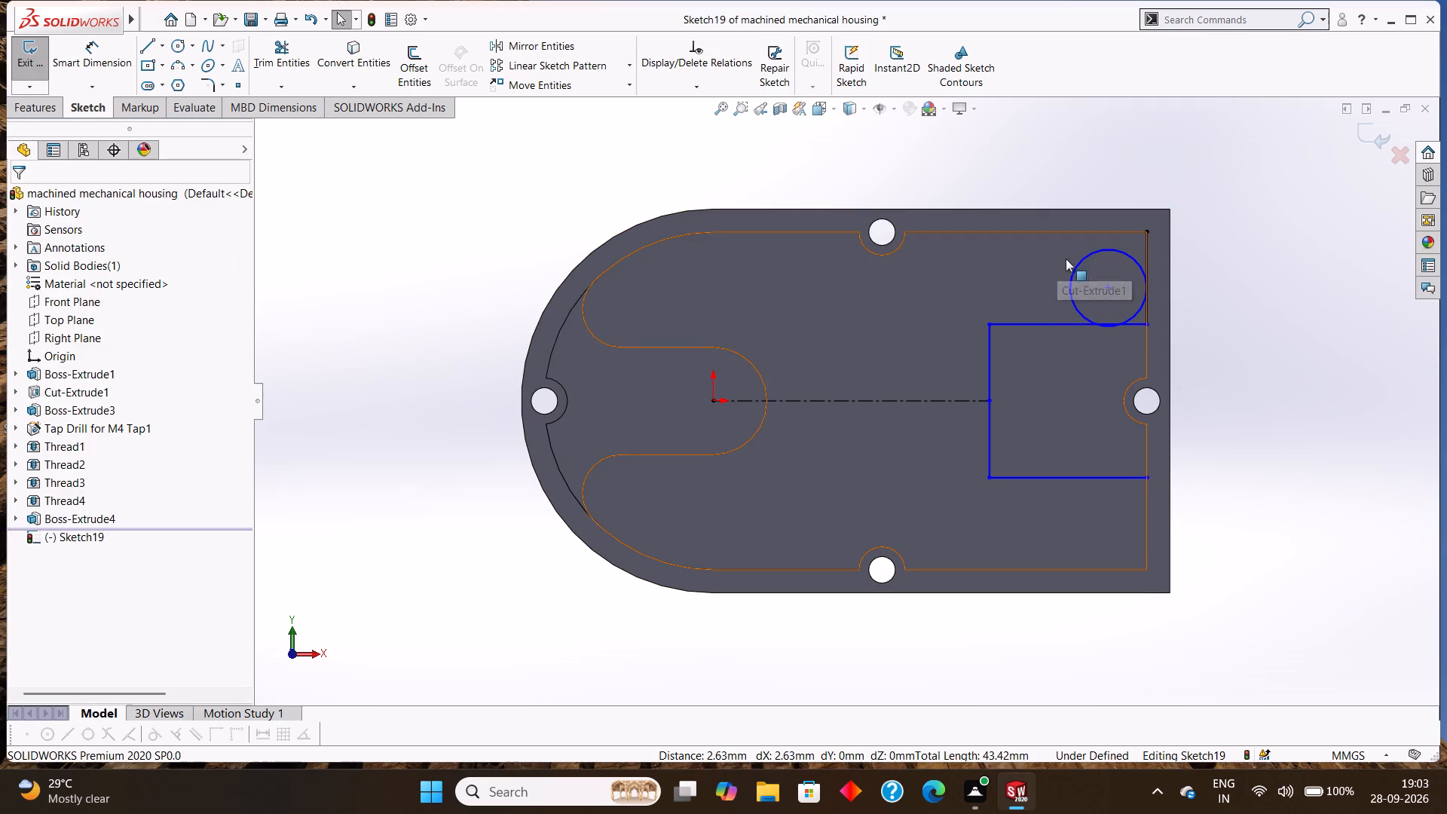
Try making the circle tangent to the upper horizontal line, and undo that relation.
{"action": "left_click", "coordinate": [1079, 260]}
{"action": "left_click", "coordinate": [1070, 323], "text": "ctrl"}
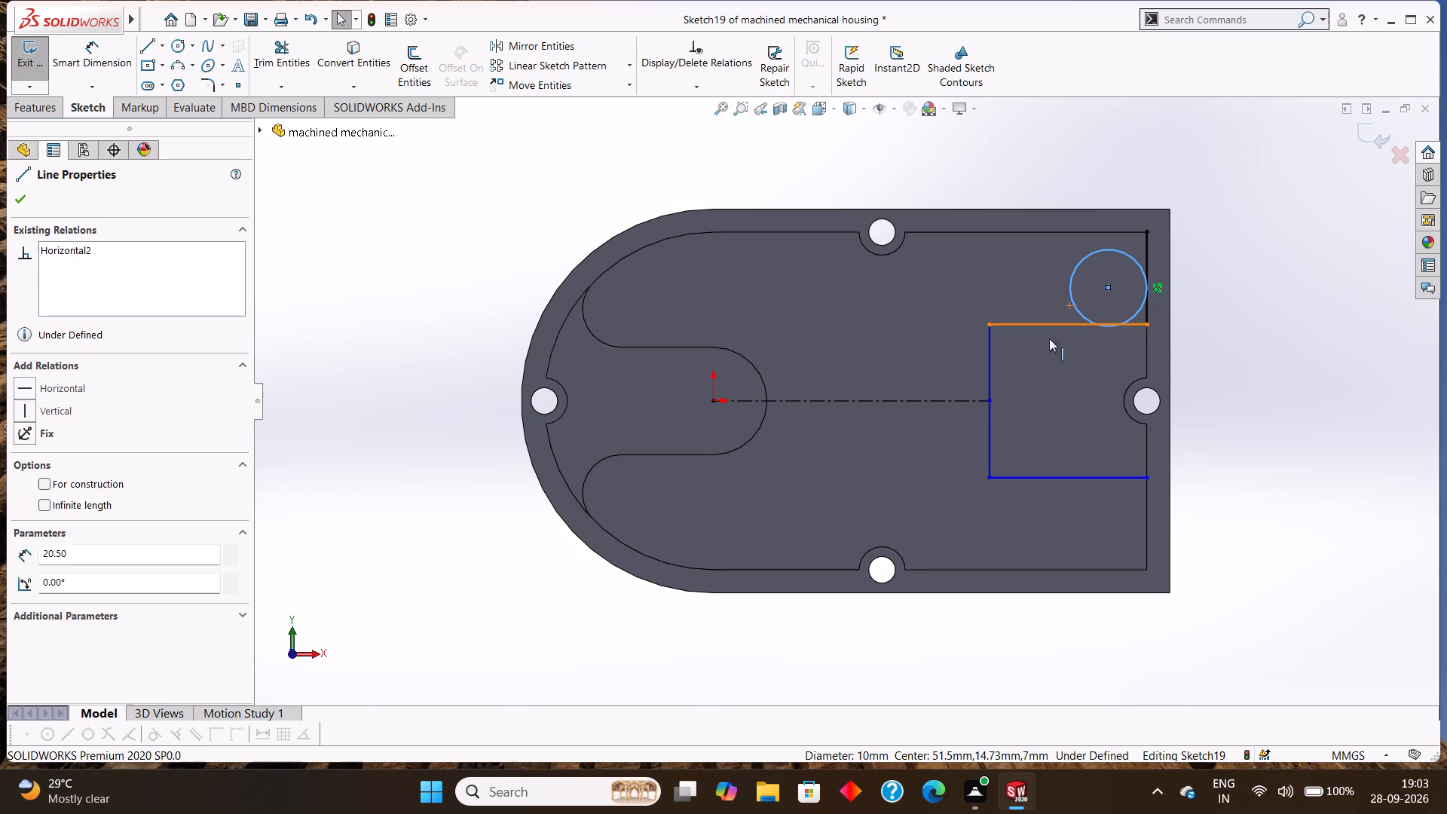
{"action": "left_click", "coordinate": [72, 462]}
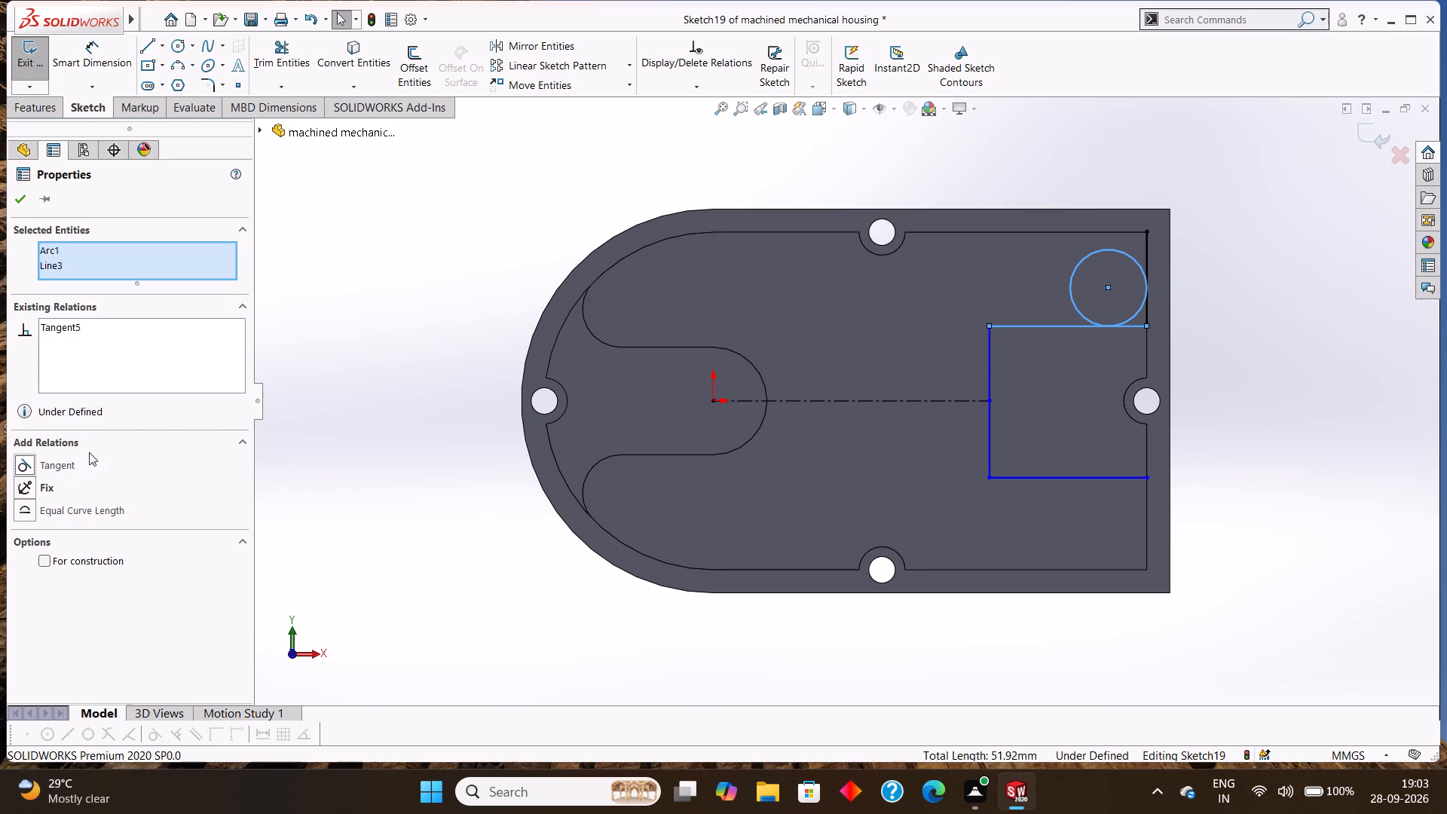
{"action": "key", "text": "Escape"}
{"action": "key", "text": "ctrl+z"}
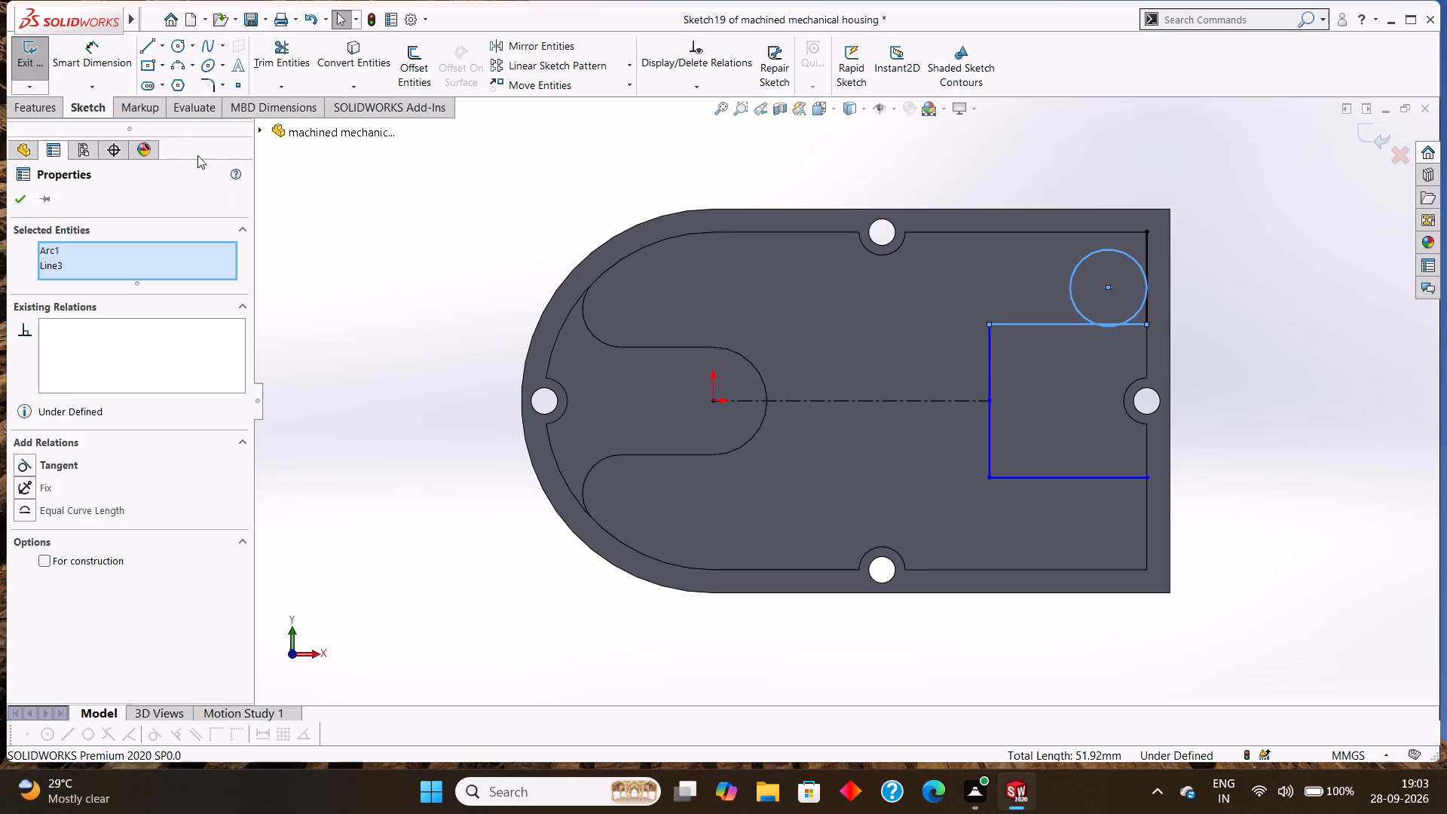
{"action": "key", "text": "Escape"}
Dimension the two short vertical lines above and below the construction line's free end at 10 mm each.
{"action": "left_click", "coordinate": [113, 50]}
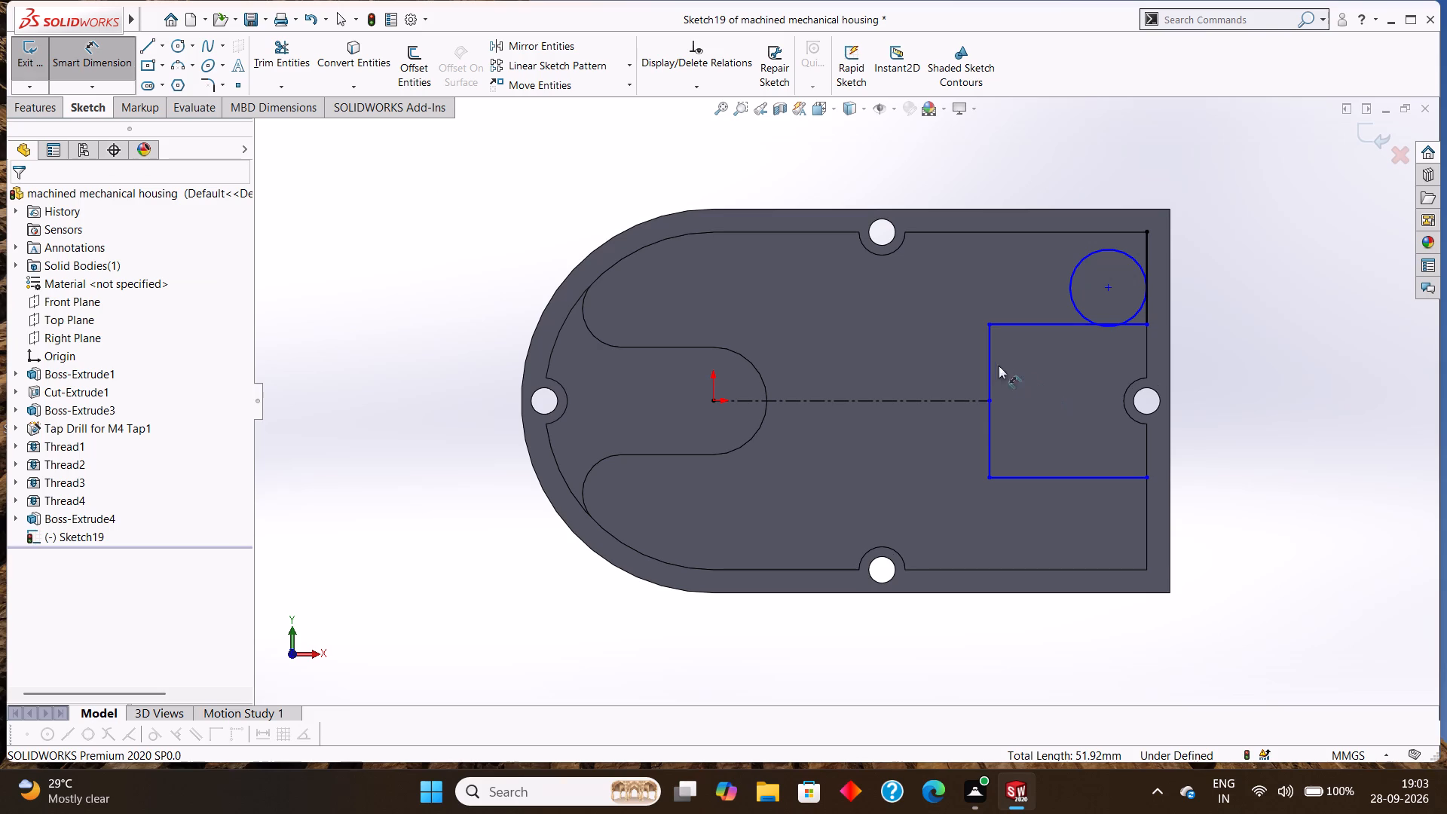
{"action": "left_click", "coordinate": [991, 357]}
{"action": "left_click", "coordinate": [937, 356]}
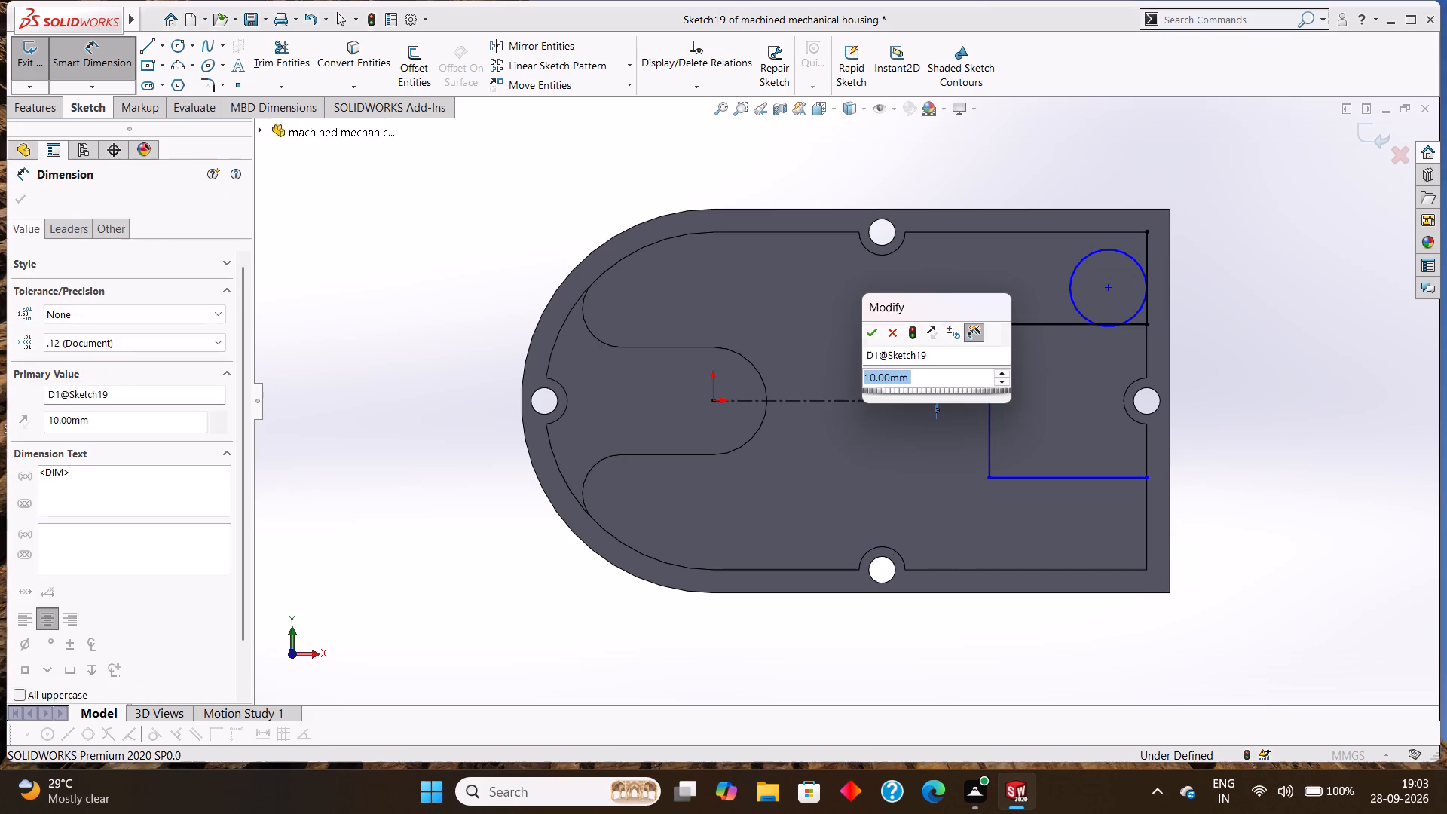
{"action": "left_click", "coordinate": [872, 332]}
{"action": "left_click", "coordinate": [992, 437]}
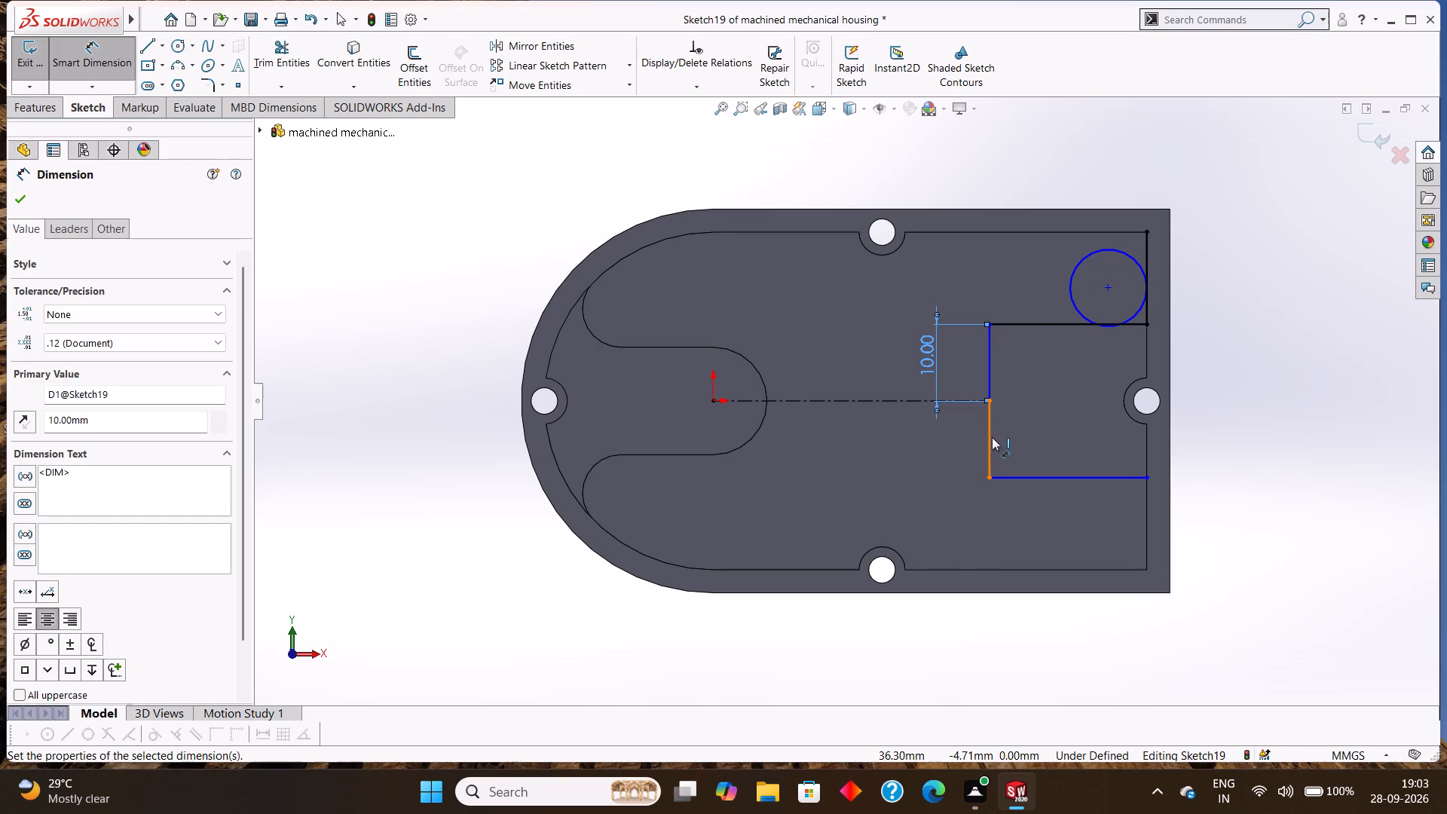
{"action": "left_click", "coordinate": [948, 438]}
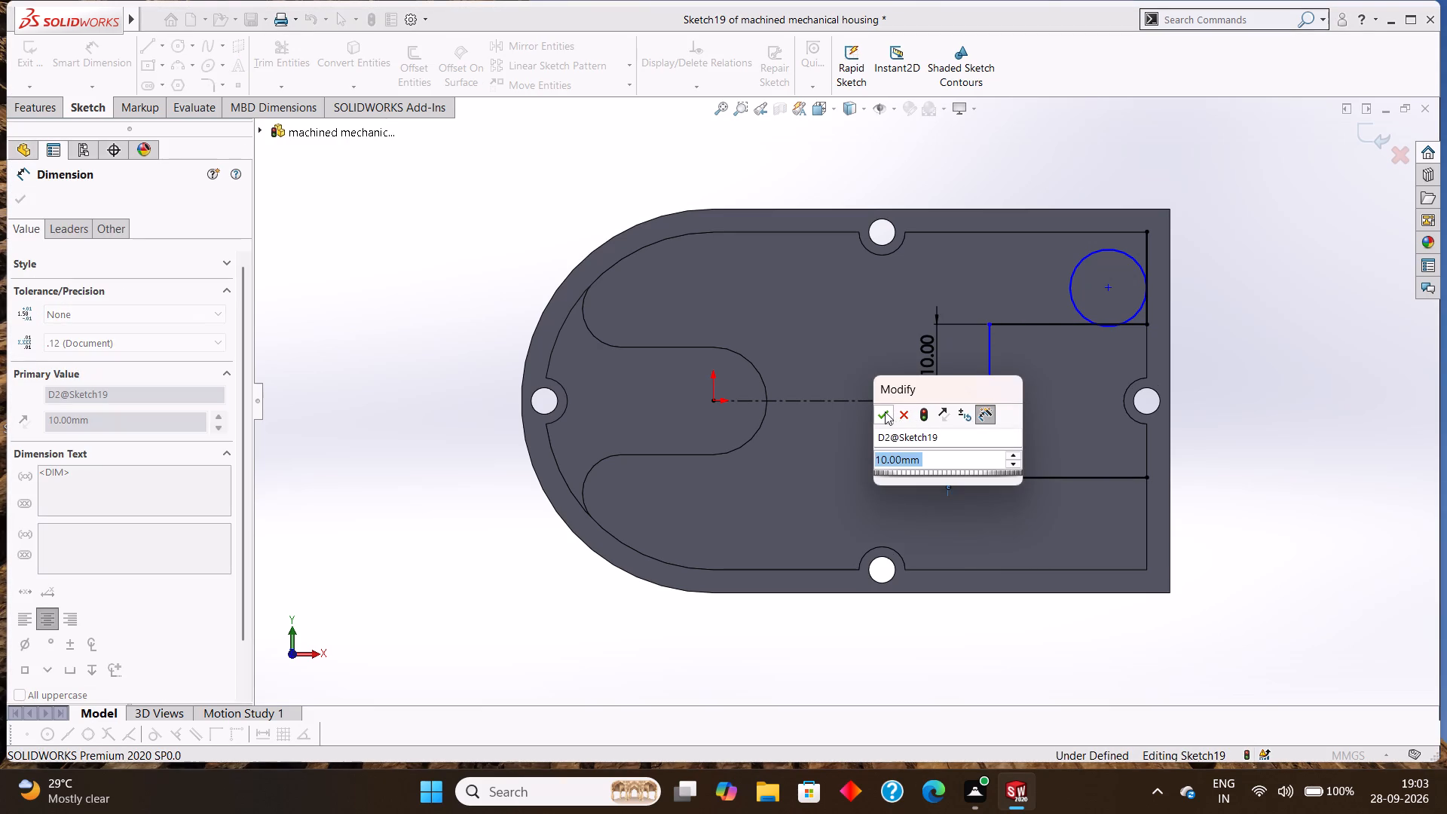
{"action": "left_click", "coordinate": [885, 412]}
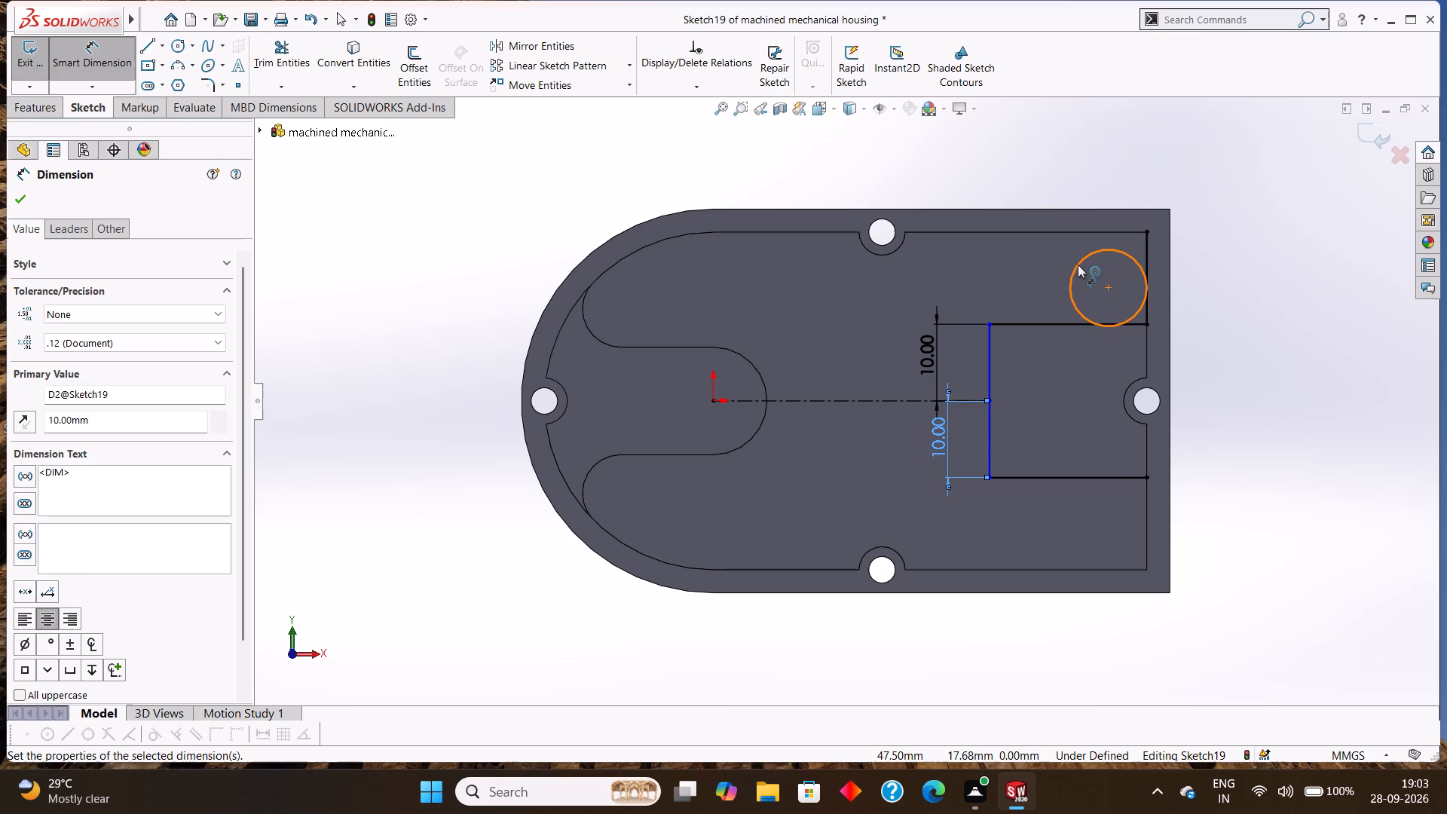
{"action": "left_click", "coordinate": [1078, 264]}
{"action": "key", "text": "Escape"}
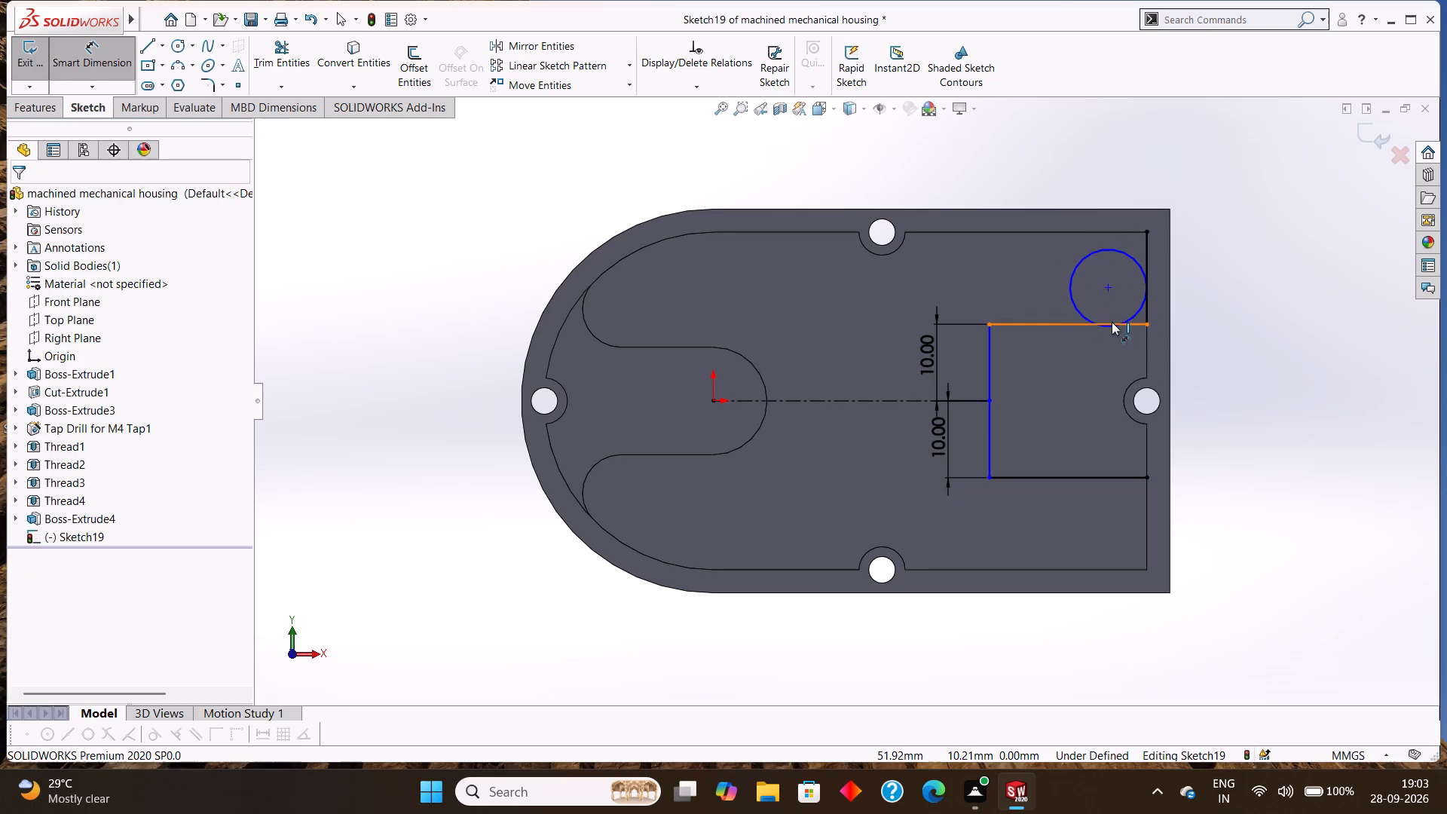
{"action": "key", "text": "Escape"}
{"action": "key", "text": "Escape"}
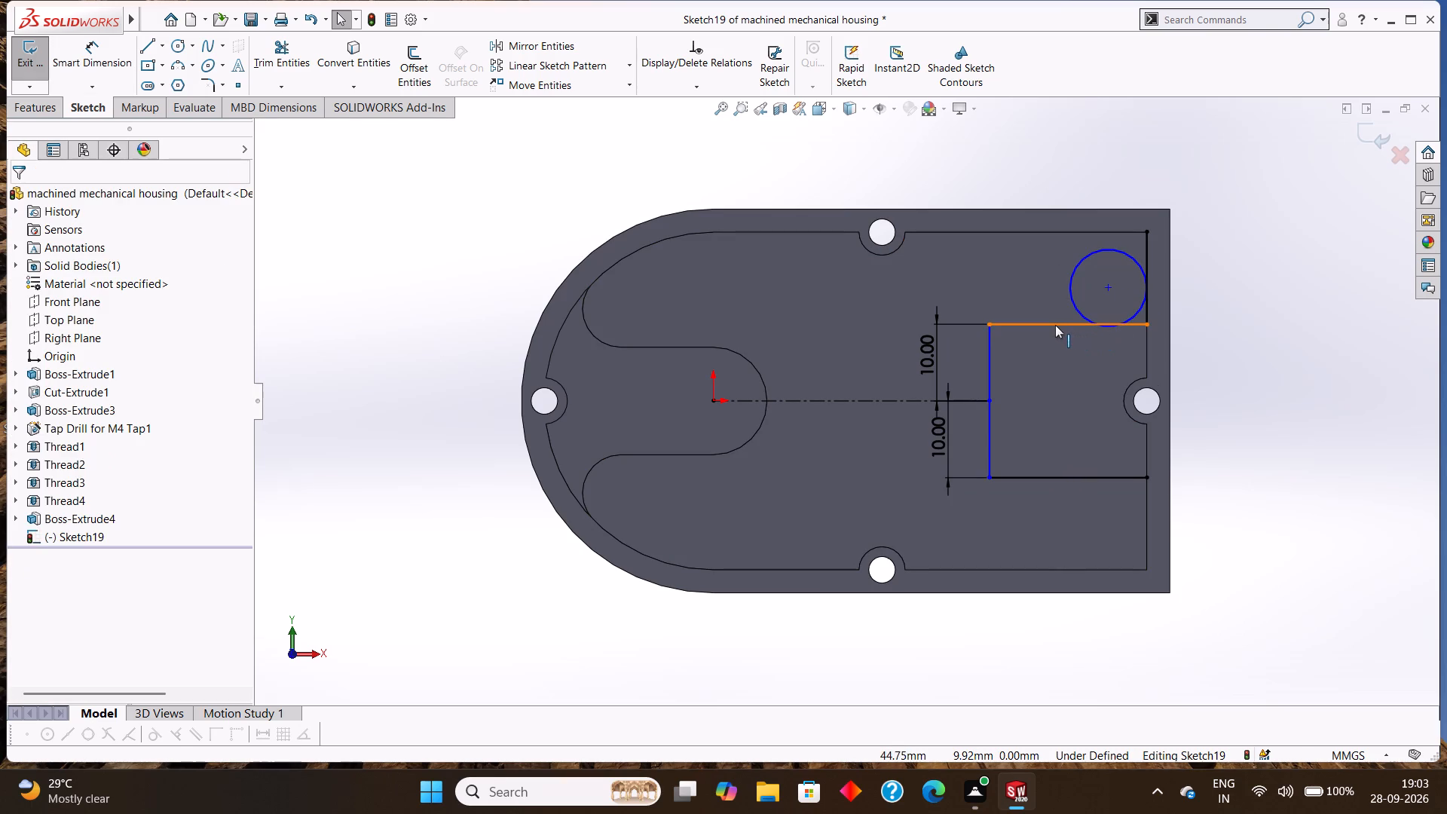
Make the circle tangent to the upper horizontal line.
{"action": "left_click", "coordinate": [1055, 325]}
{"action": "left_click", "coordinate": [1073, 268], "text": "ctrl"}
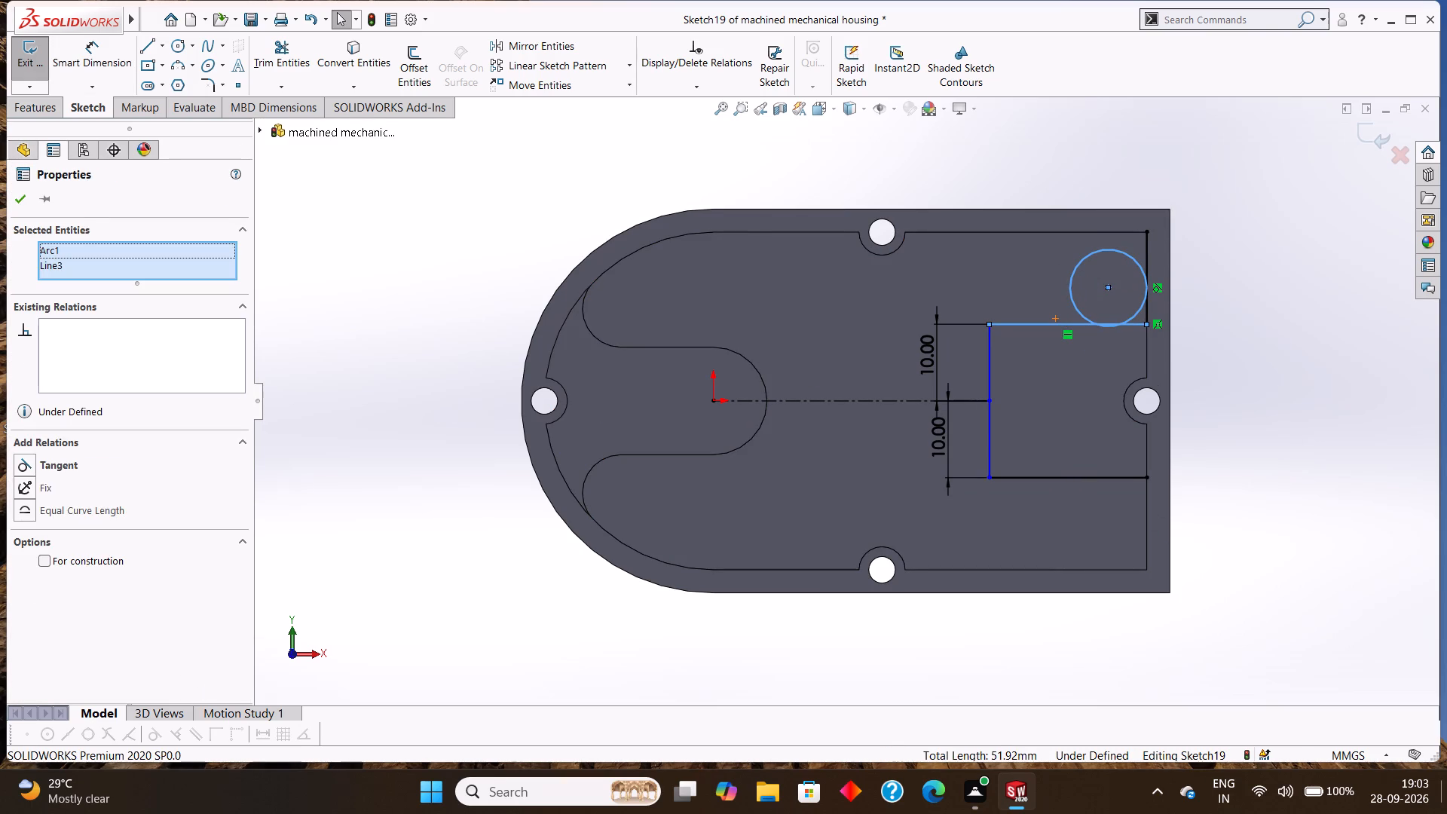
{"action": "left_click", "coordinate": [58, 461]}
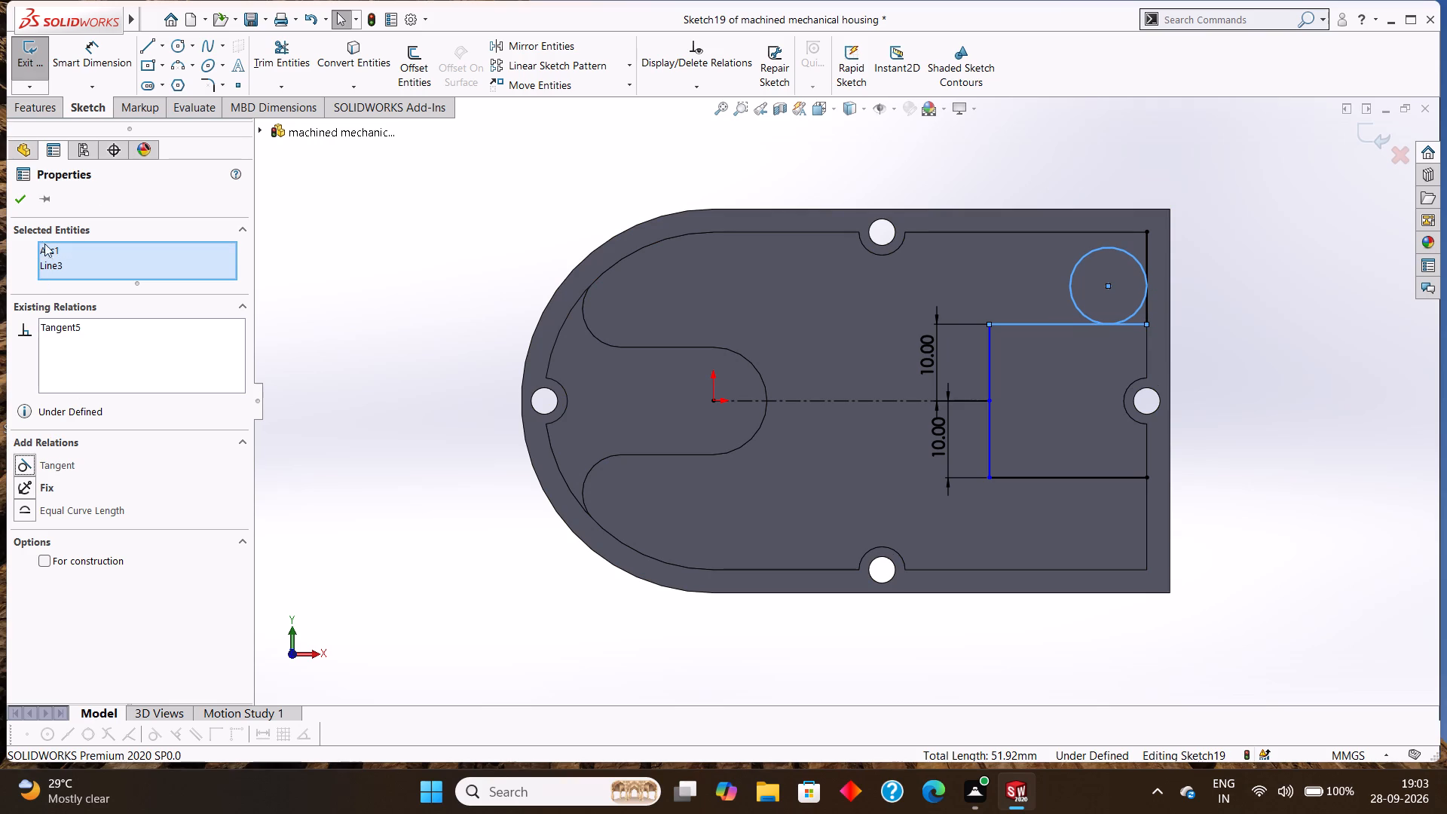
{"action": "left_click", "coordinate": [27, 200]}
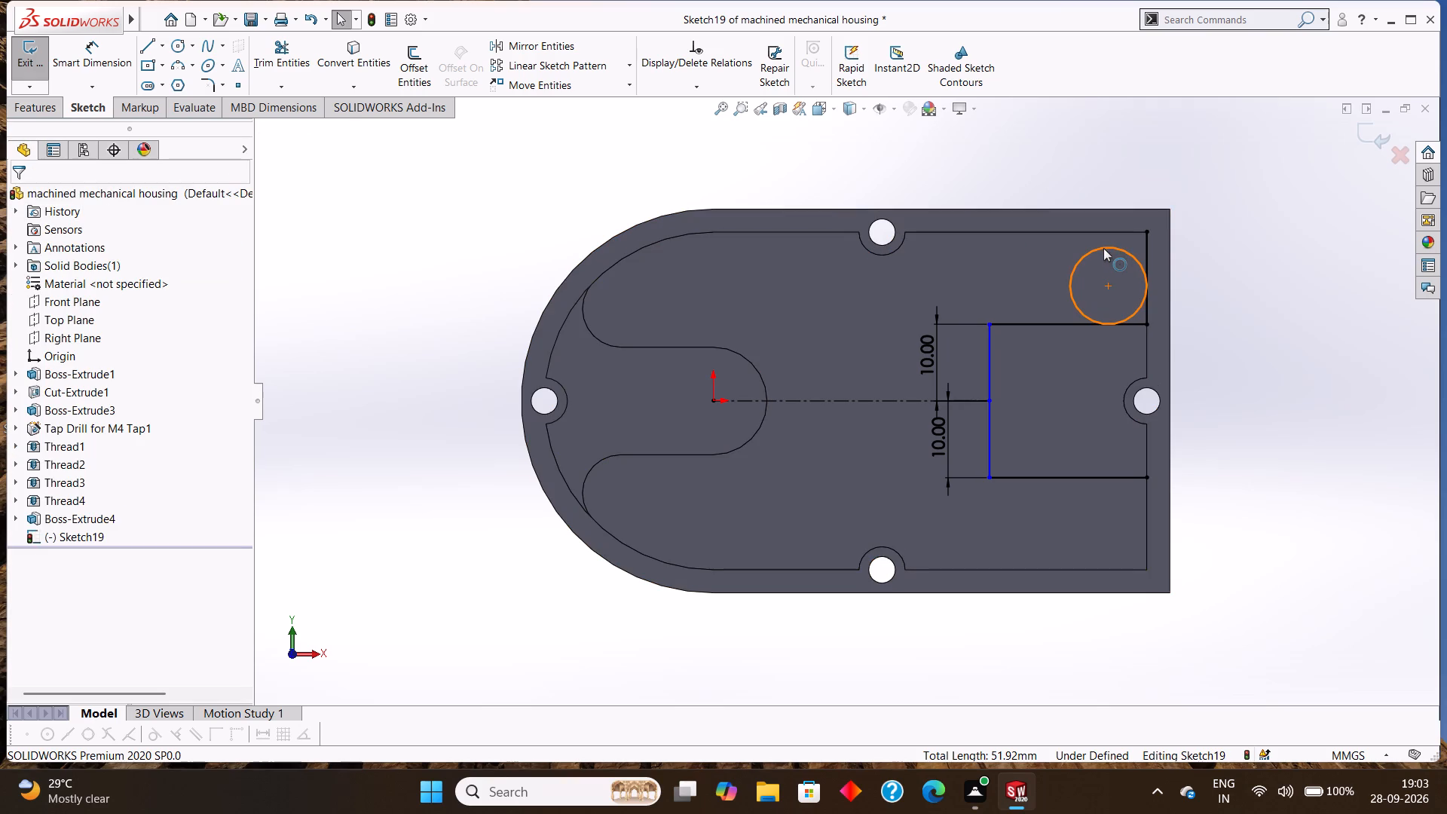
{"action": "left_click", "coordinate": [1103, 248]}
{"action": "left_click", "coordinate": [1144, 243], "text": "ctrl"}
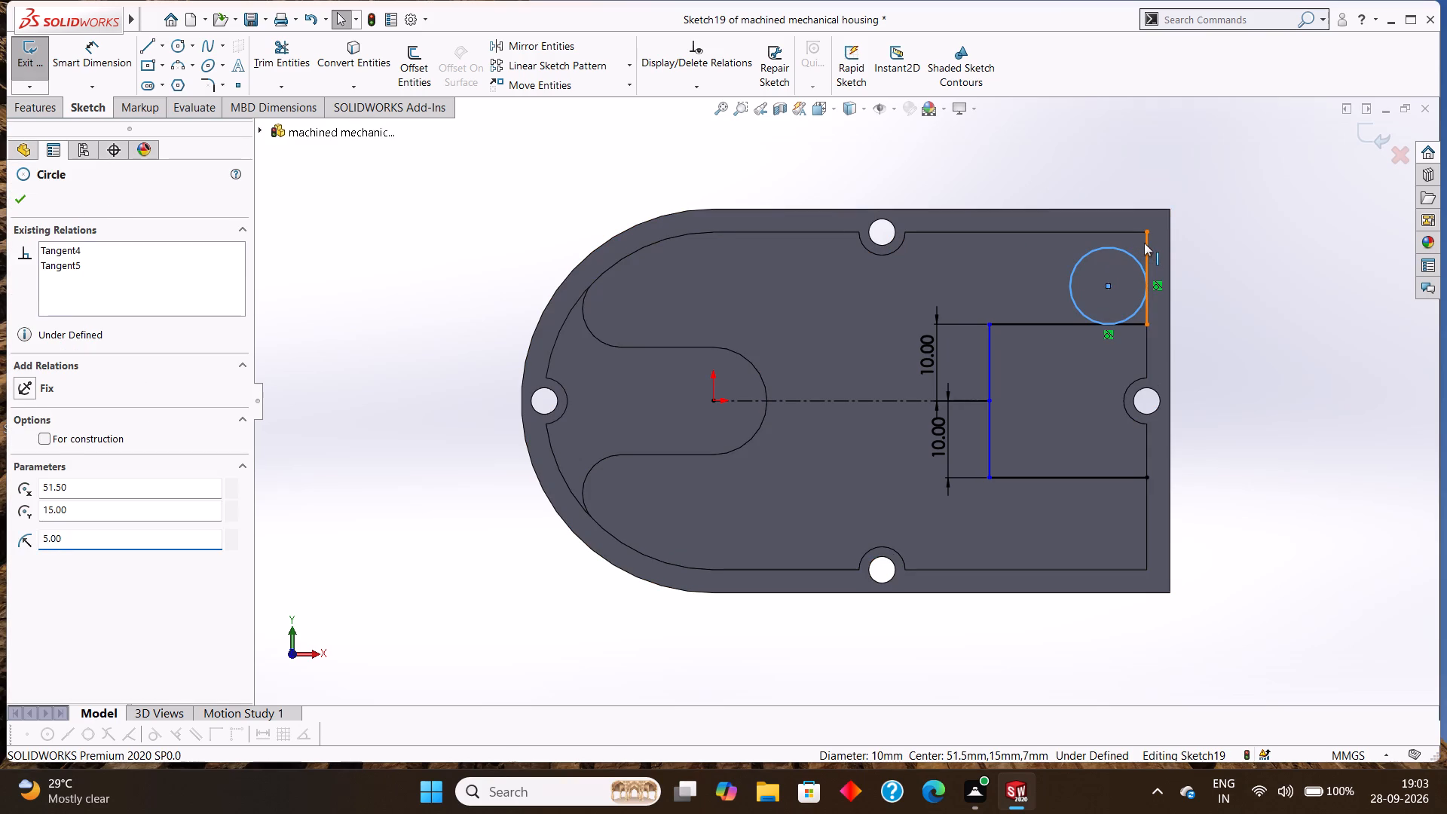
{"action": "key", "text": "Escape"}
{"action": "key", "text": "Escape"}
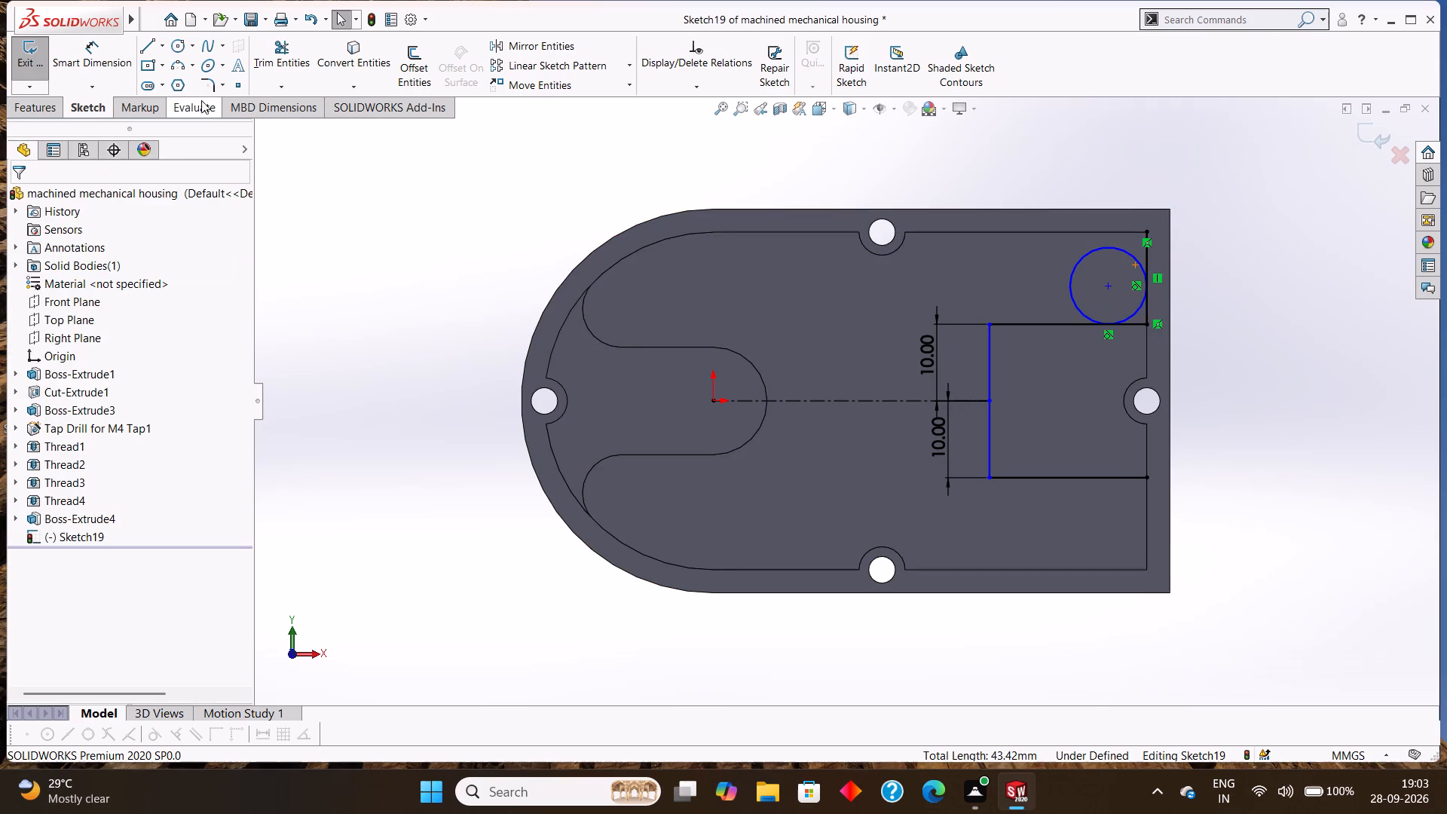
Trim the circle and the line ends beyond its tangent points, leaving a rounded corner between the upper horizontal line and the end-wall line.
{"action": "left_click", "coordinate": [280, 50]}
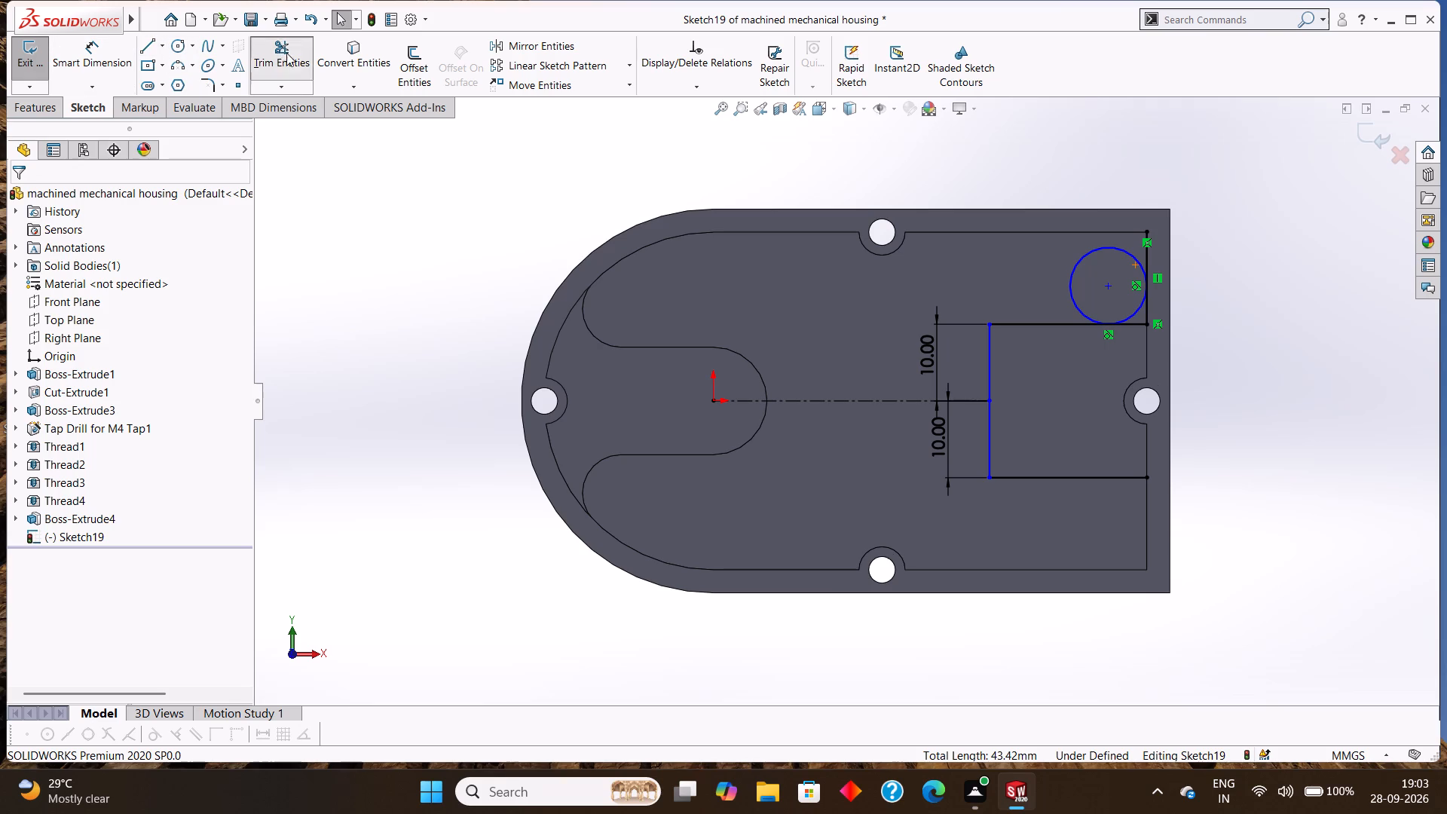
{"action": "left_click", "coordinate": [1090, 250]}
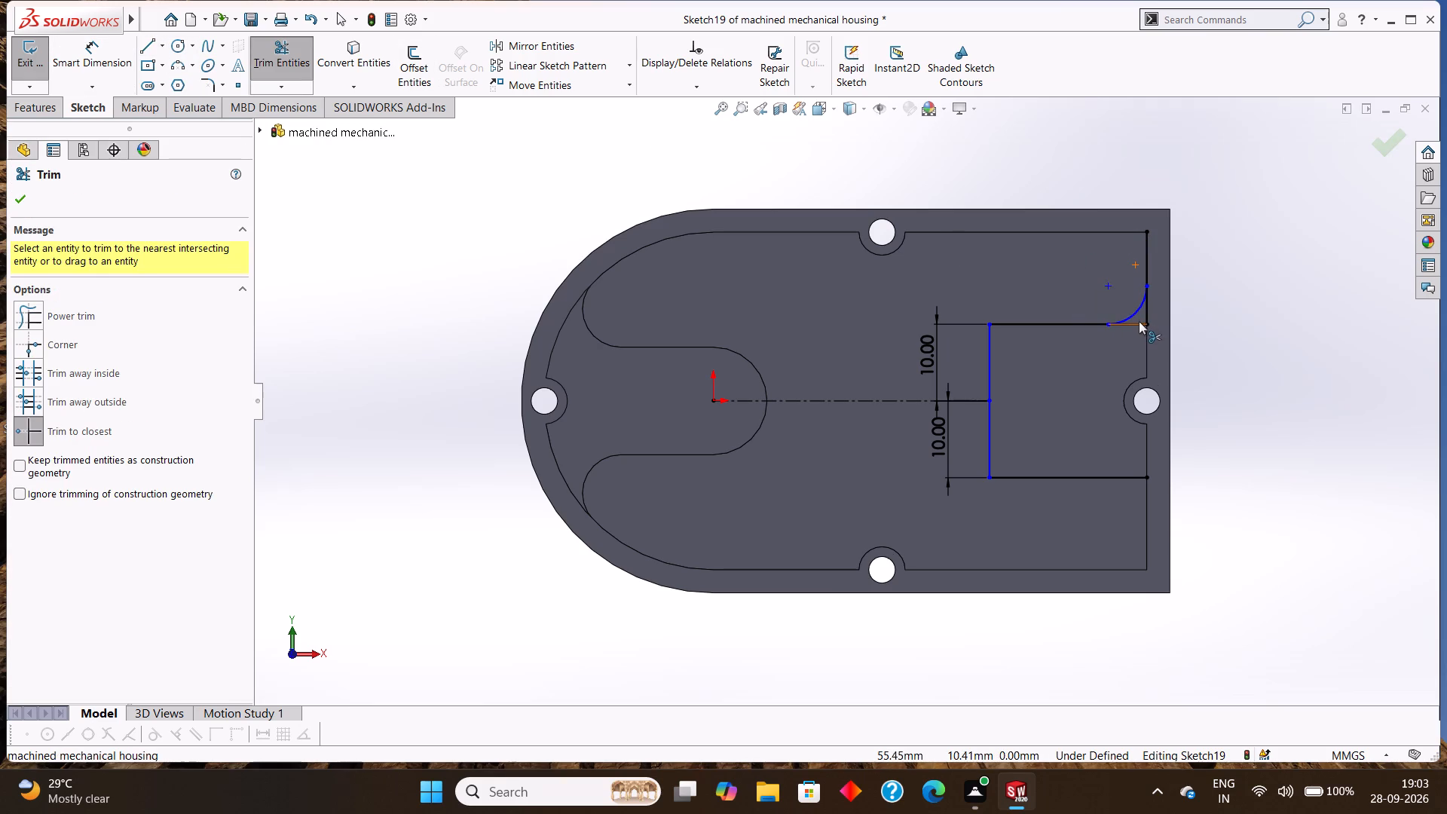
{"action": "left_click", "coordinate": [1138, 322]}
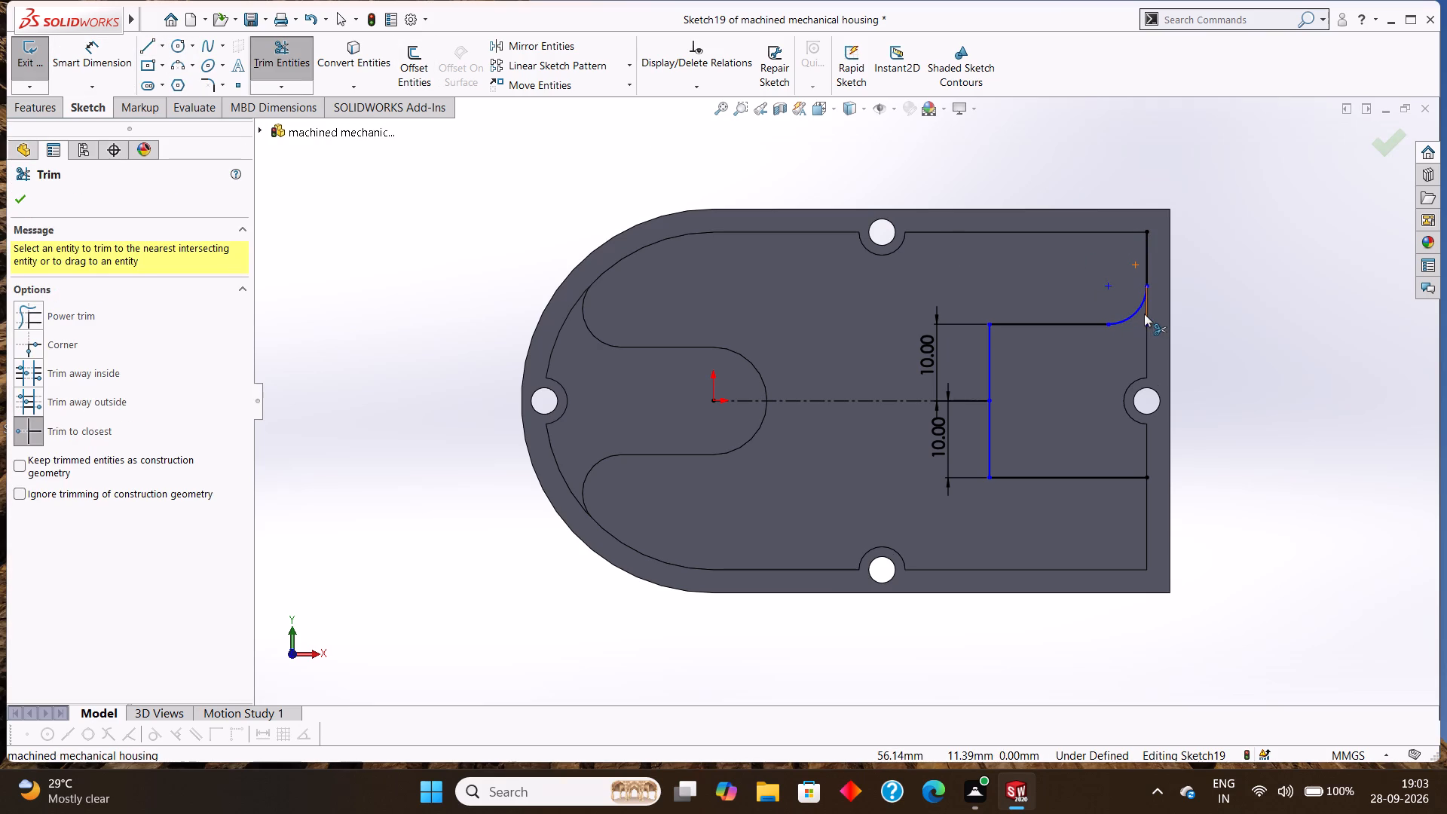
{"action": "left_click", "coordinate": [1146, 314]}
{"action": "left_click", "coordinate": [23, 197]}
Dimension the upper corner arc with a radius of 5 mm.
{"action": "left_click", "coordinate": [66, 45]}
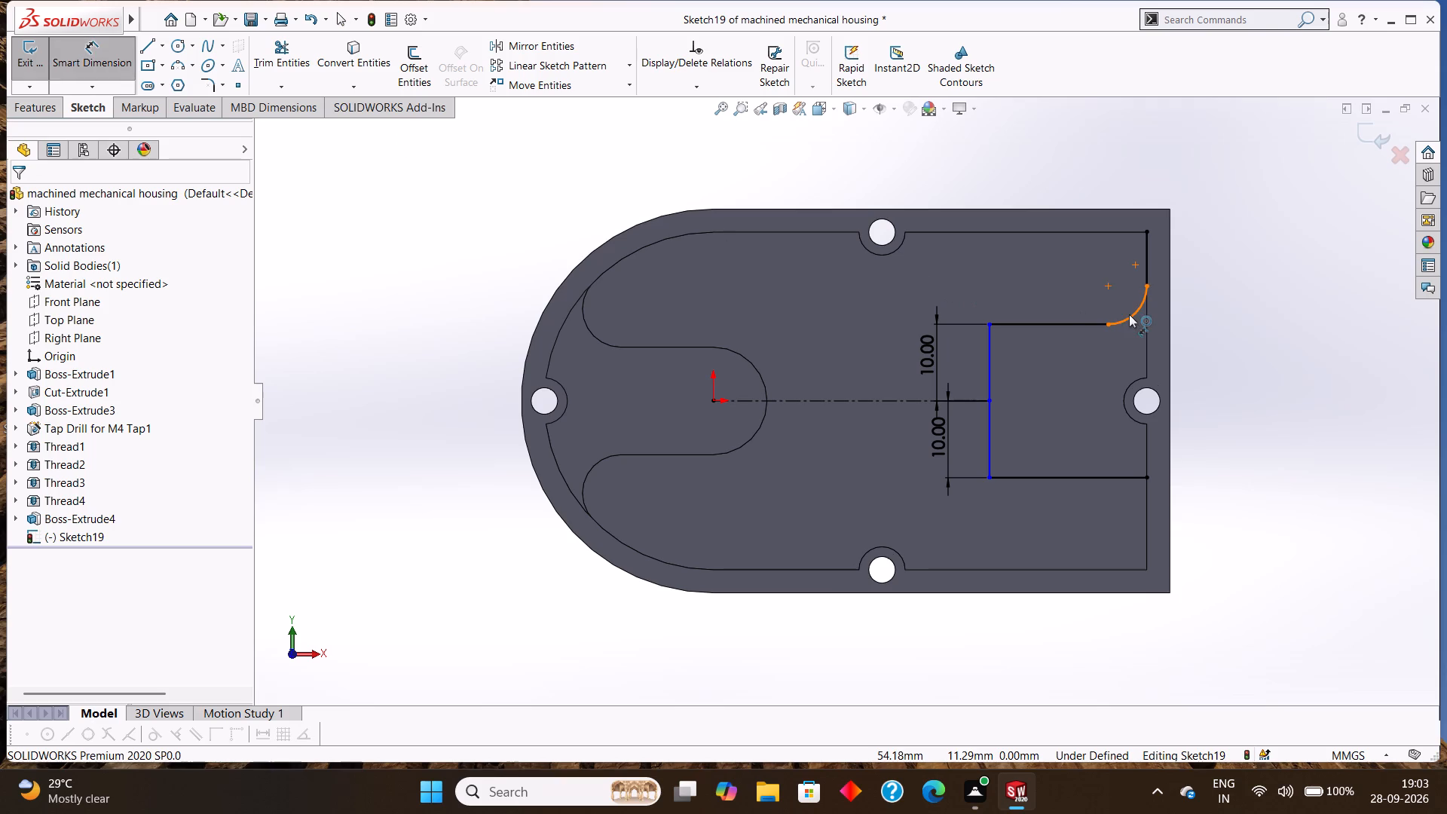
{"action": "left_click", "coordinate": [1129, 314]}
{"action": "left_click", "coordinate": [1063, 262]}
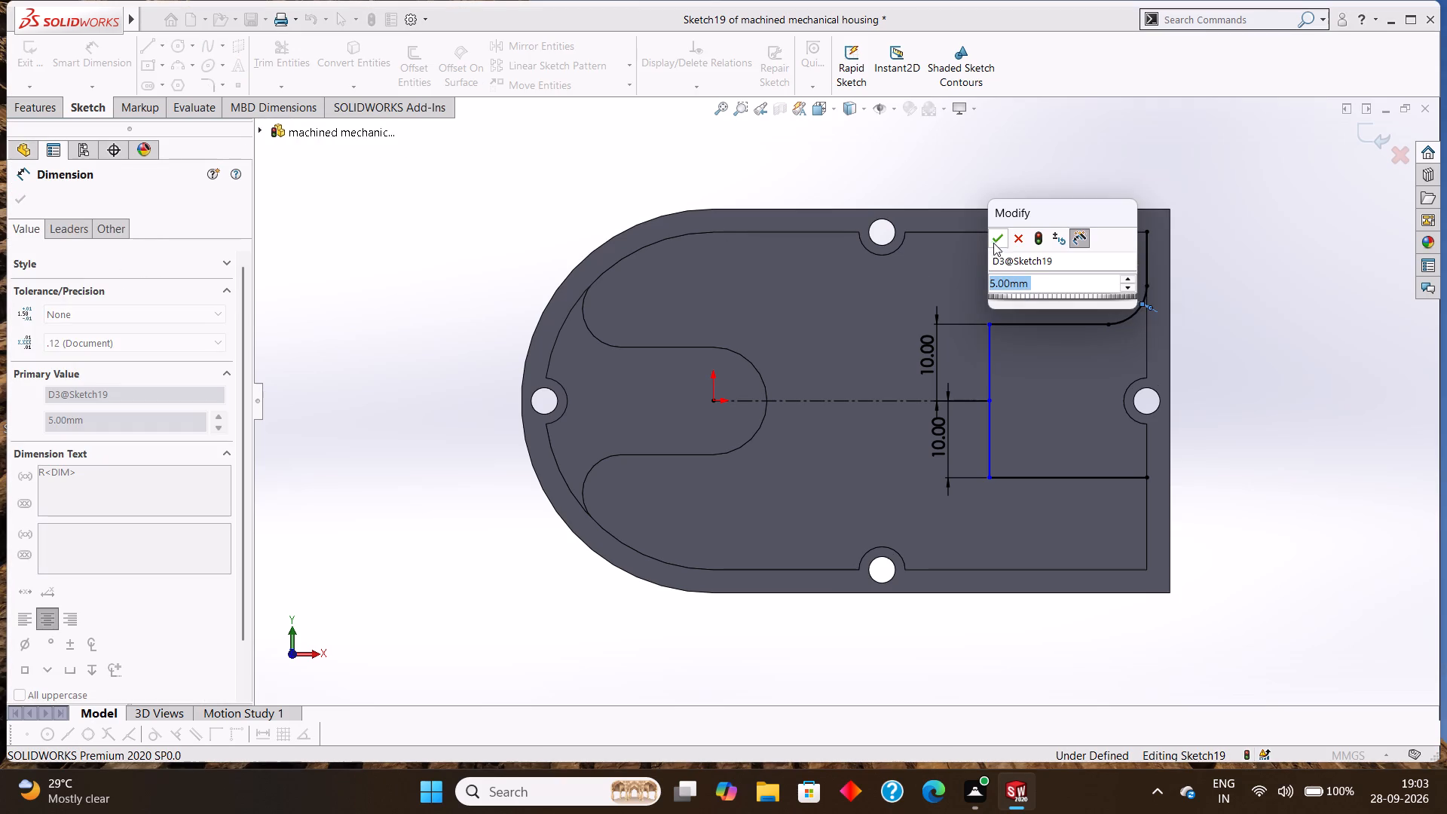
{"action": "left_click", "coordinate": [995, 240]}
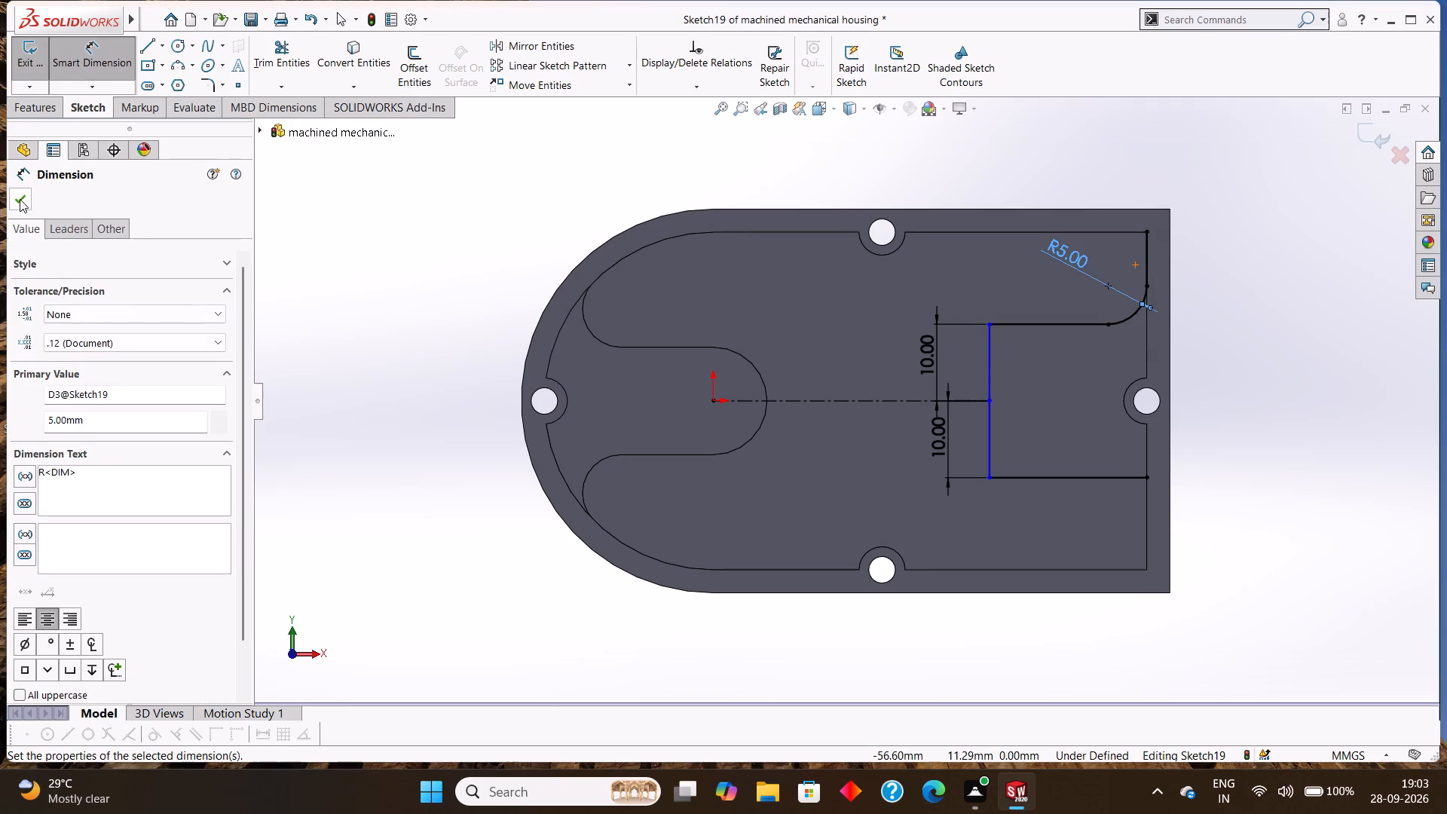
{"action": "left_click", "coordinate": [20, 199]}
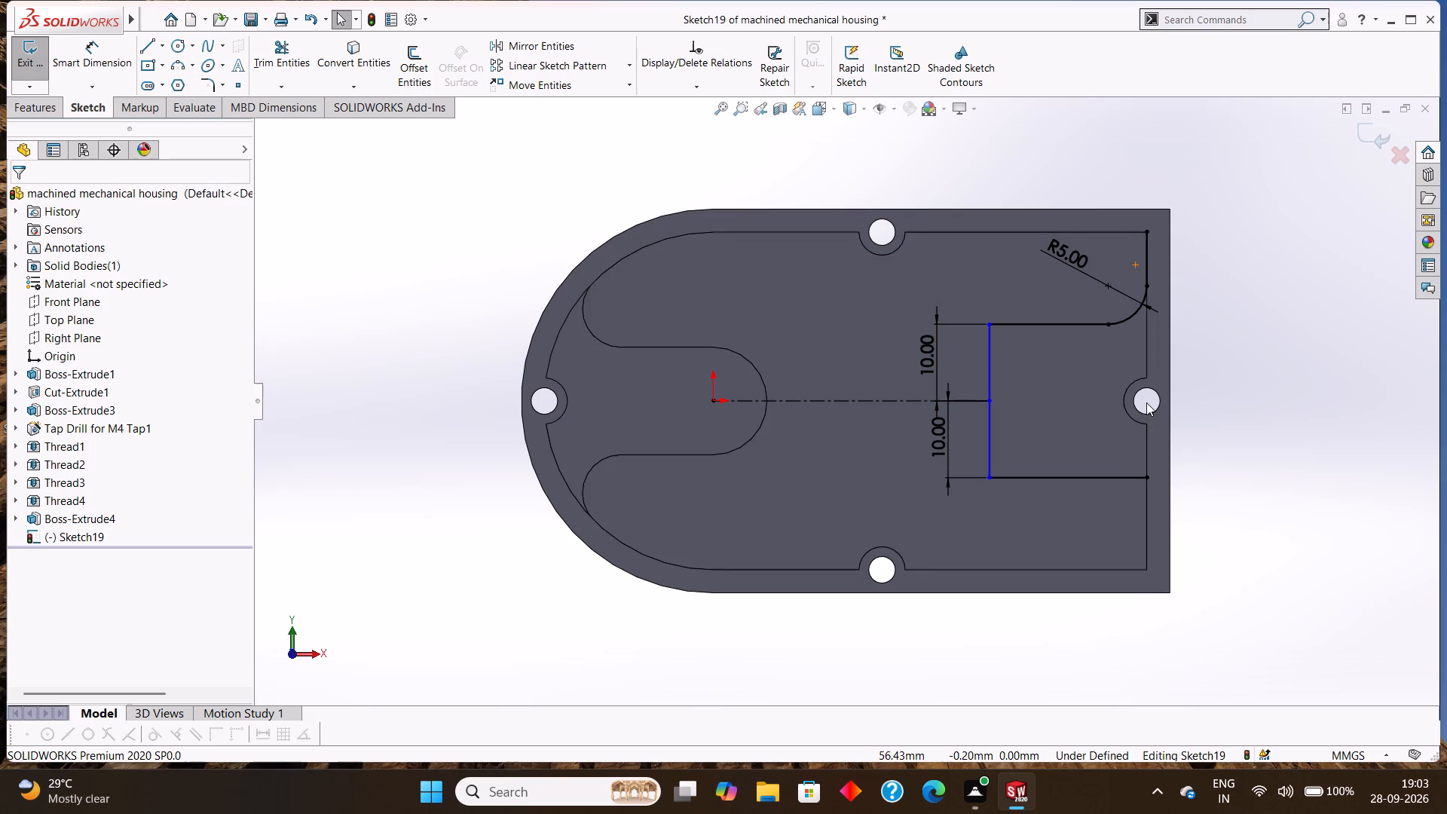
Sketch a circle of radius 5 mm near the pocket's lower square corner, centred about X 51.5 mm, Y -16.2 mm from the origin.
{"action": "left_click", "coordinate": [178, 44]}
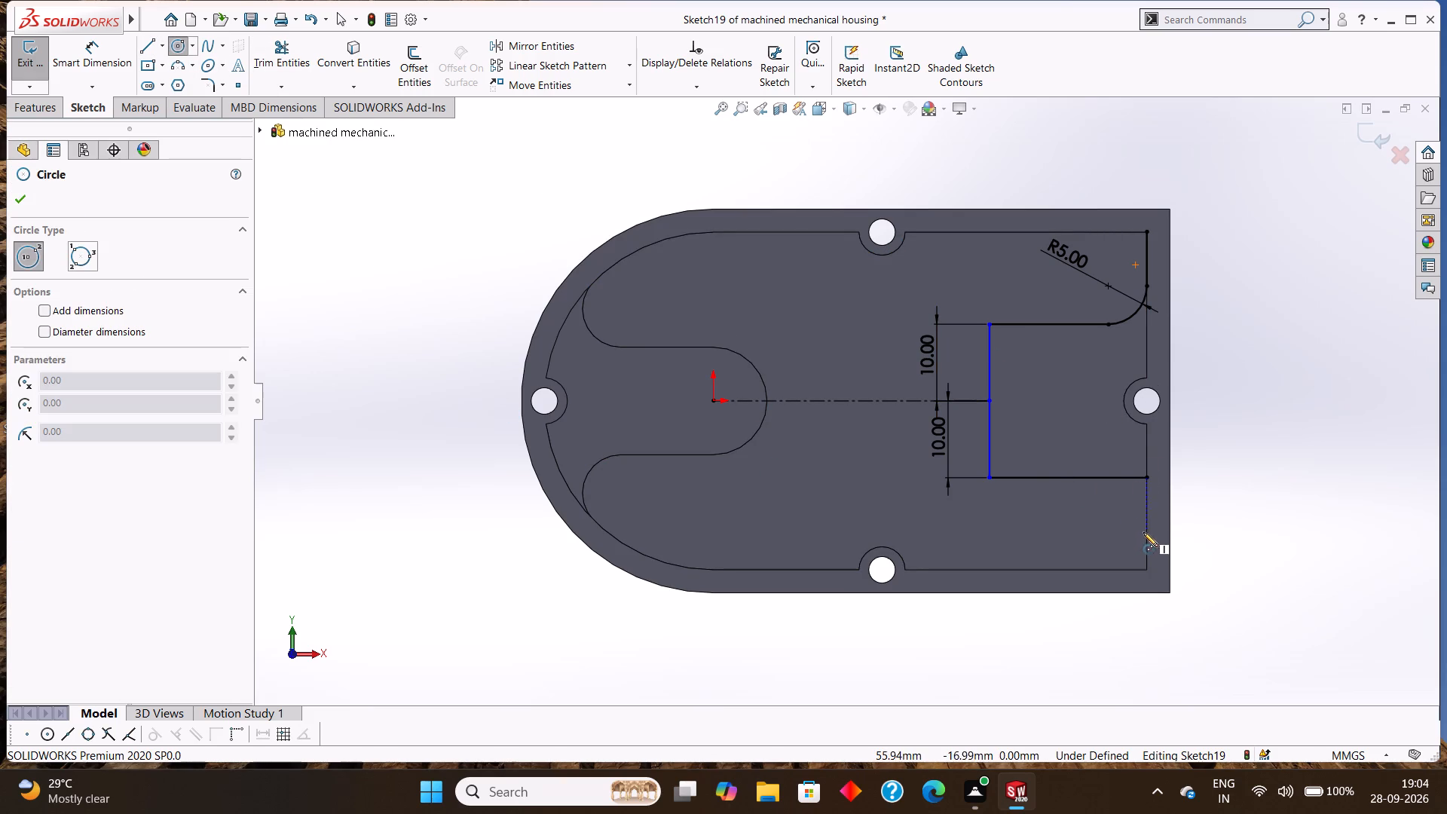
{"action": "left_click", "coordinate": [1106, 525]}
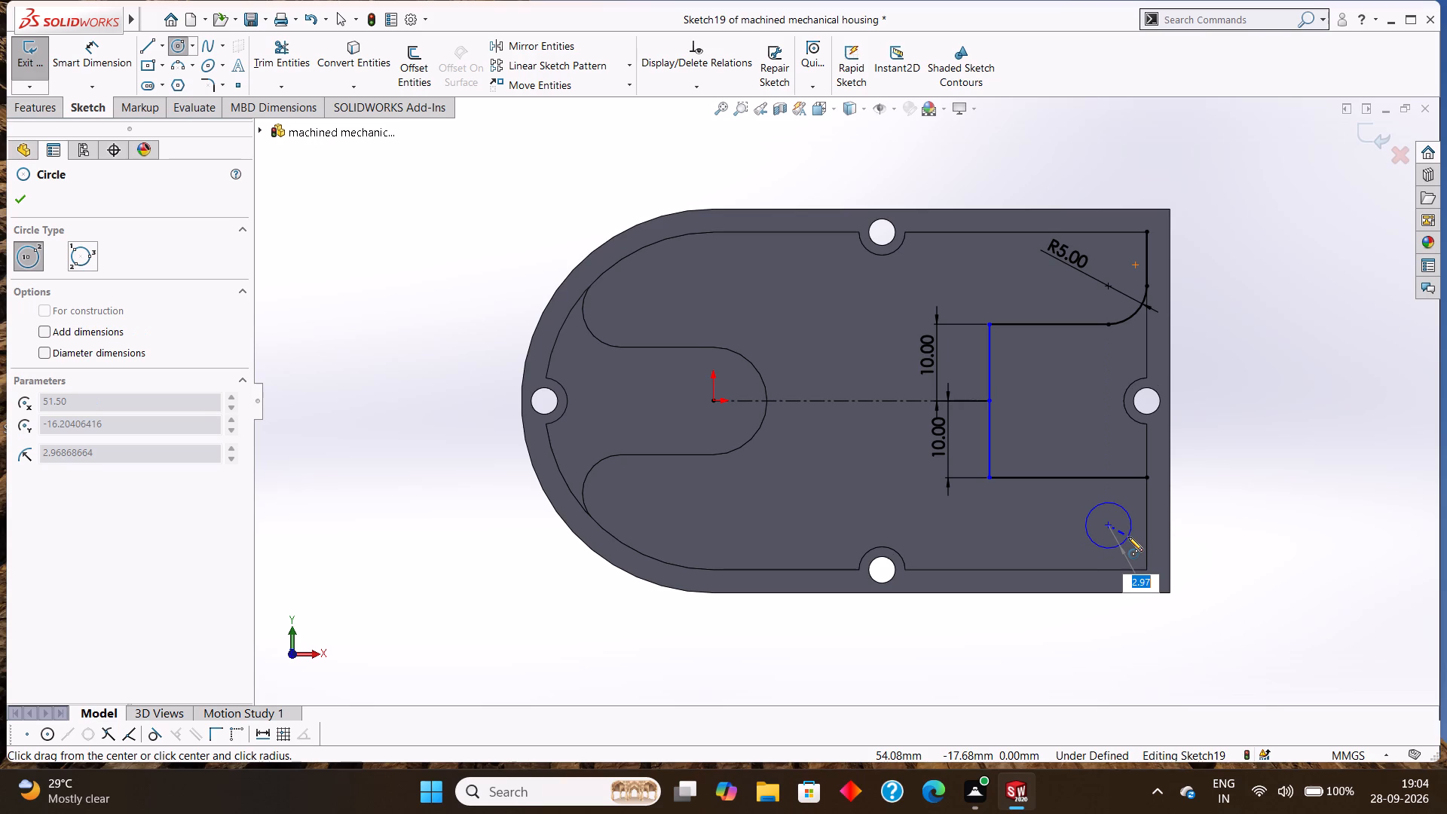
{"action": "key", "text": "5"}
{"action": "key", "text": "Return"}
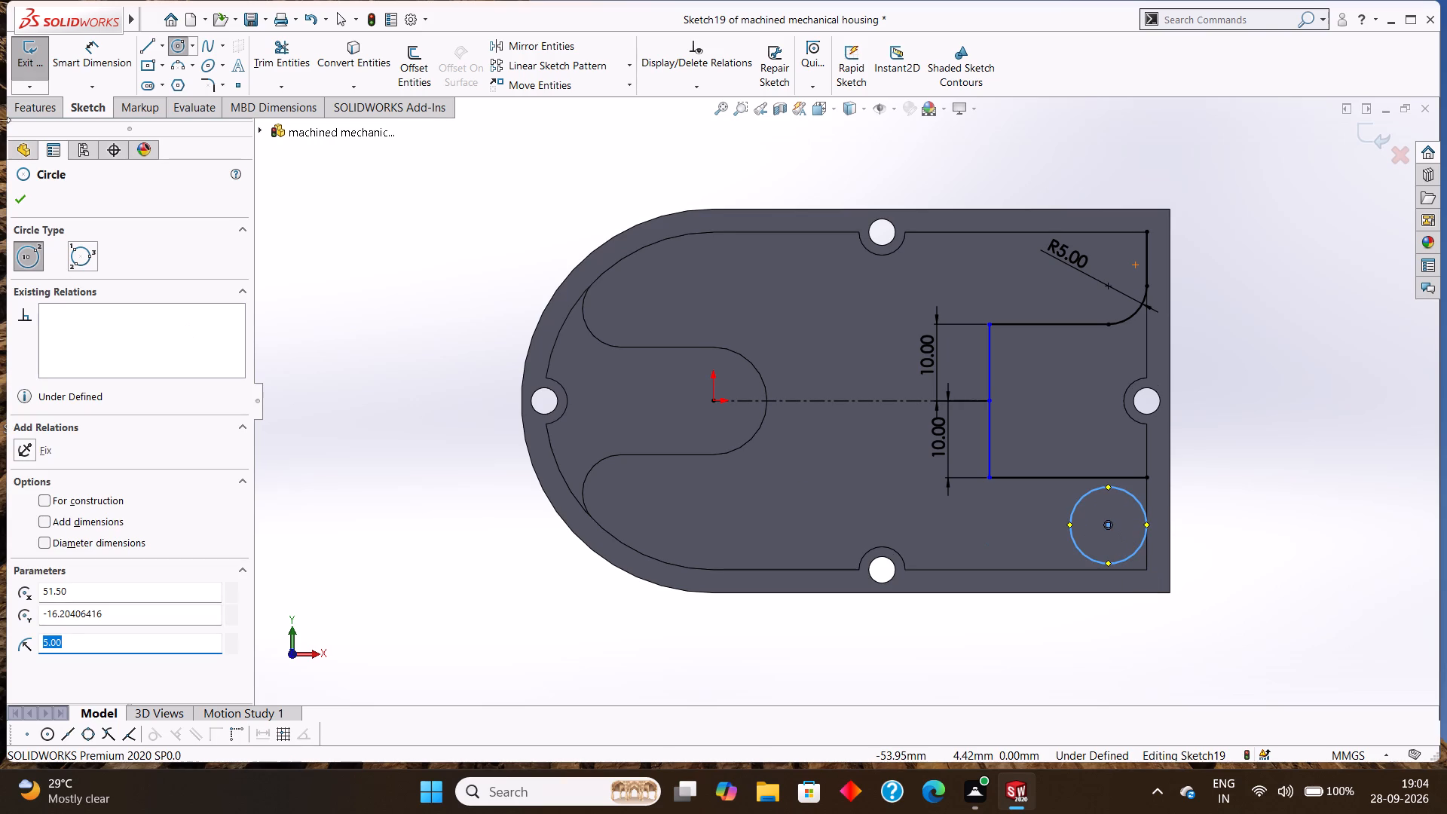
{"action": "left_click", "coordinate": [20, 200]}
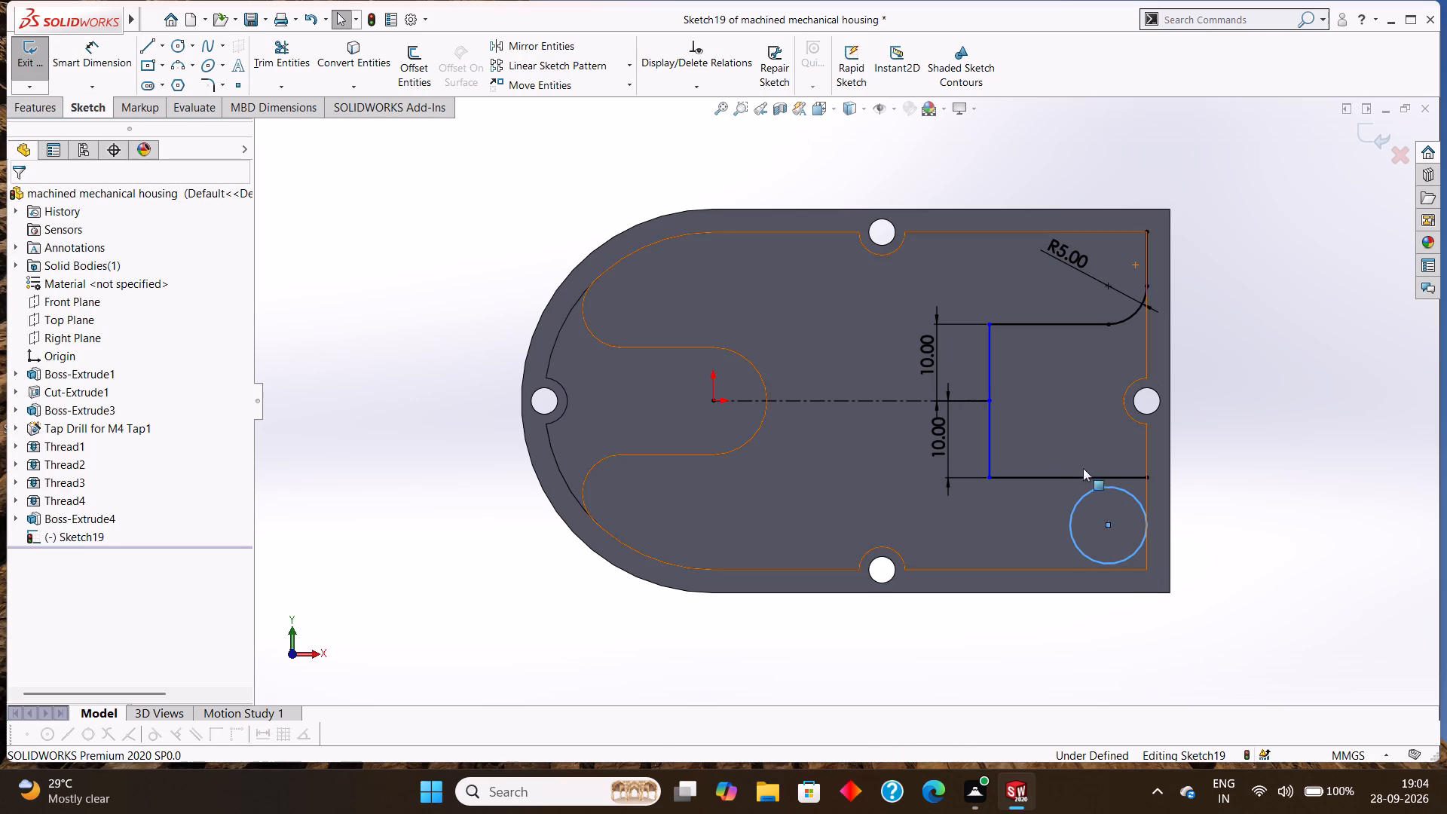
{"action": "key", "text": "Escape"}
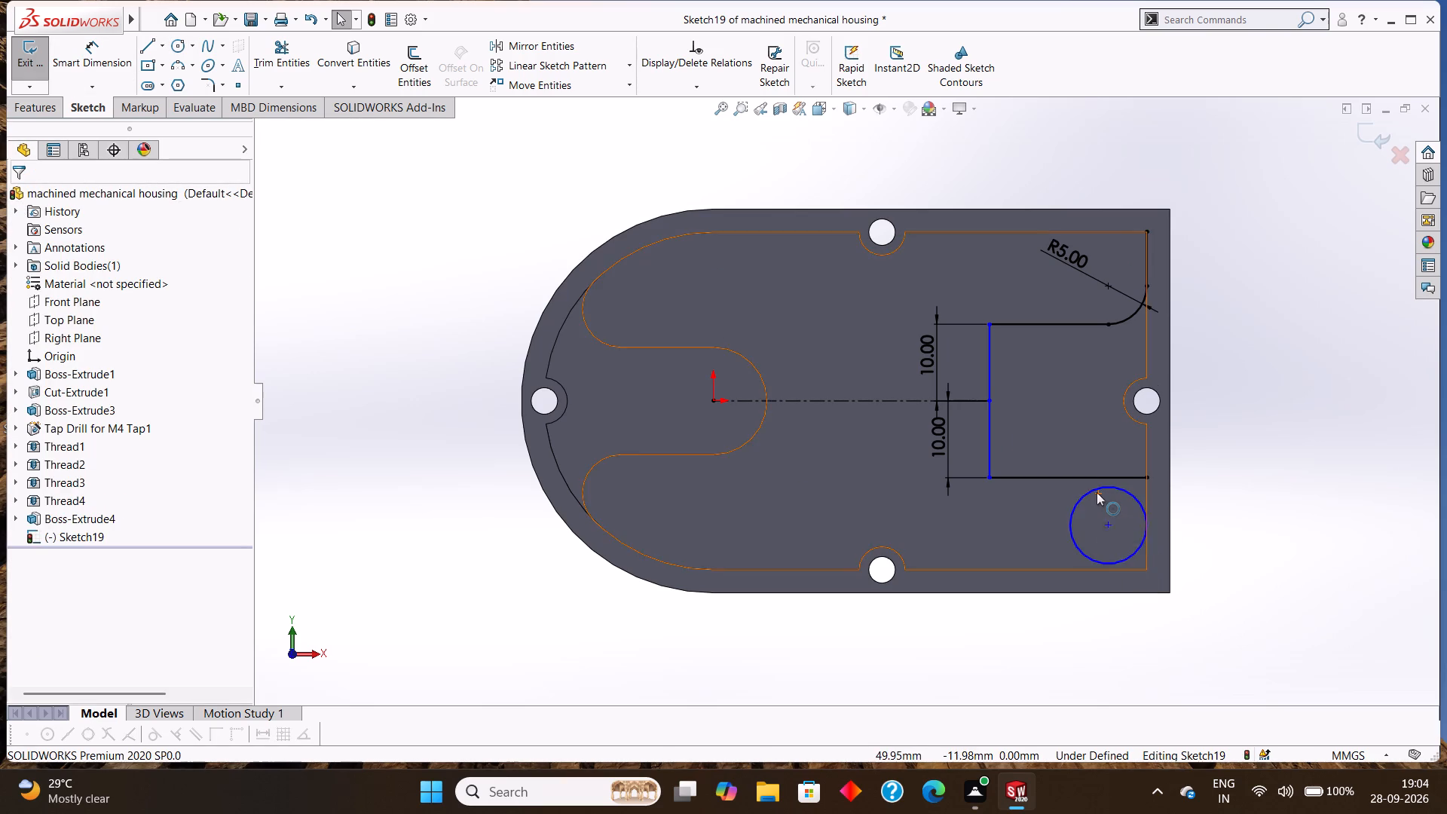
Make the lower circle tangent to the lower horizontal line.
{"action": "left_click", "coordinate": [1096, 491]}
{"action": "left_click", "coordinate": [1078, 480], "text": "ctrl"}
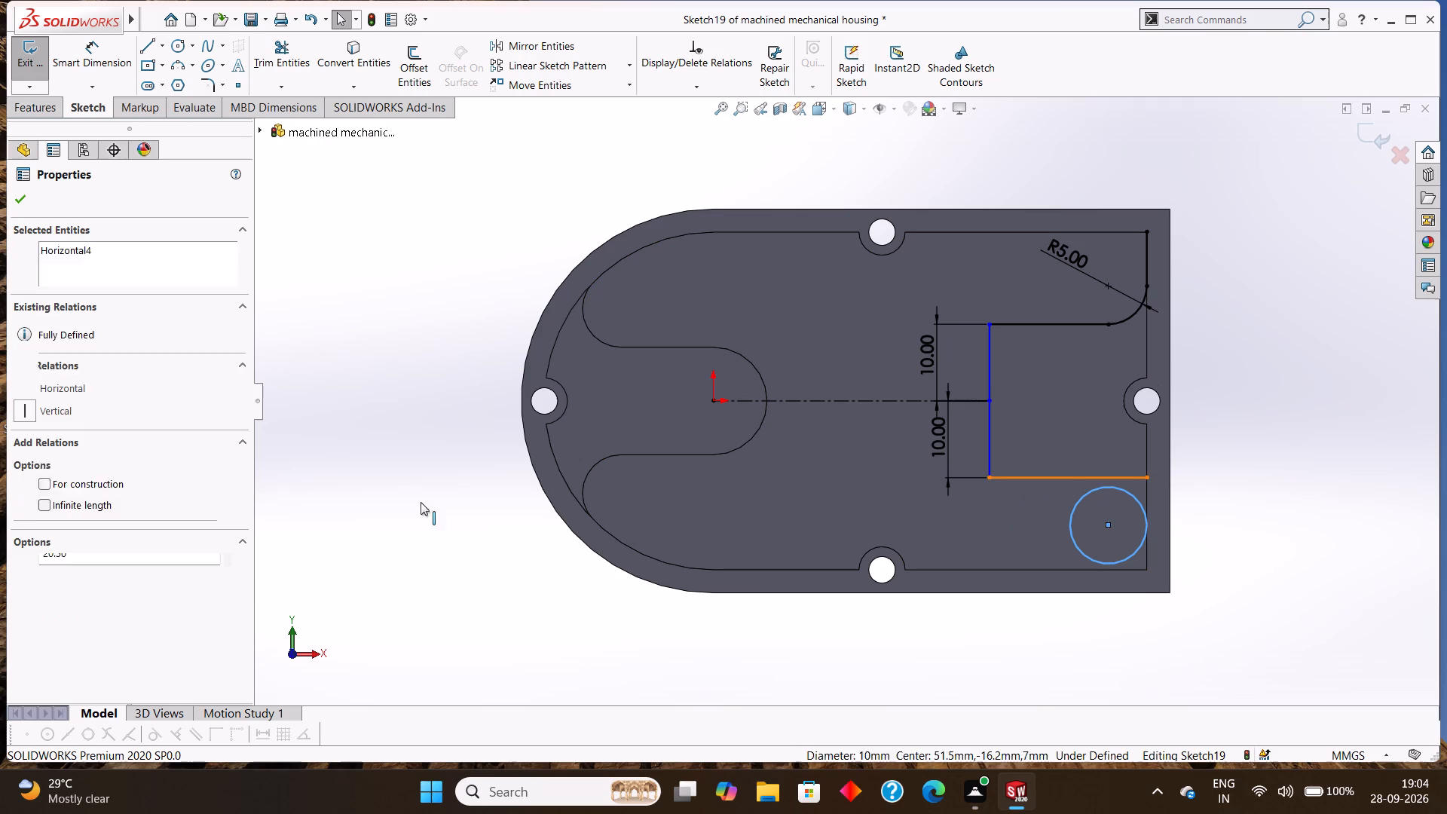
{"action": "left_click", "coordinate": [44, 463]}
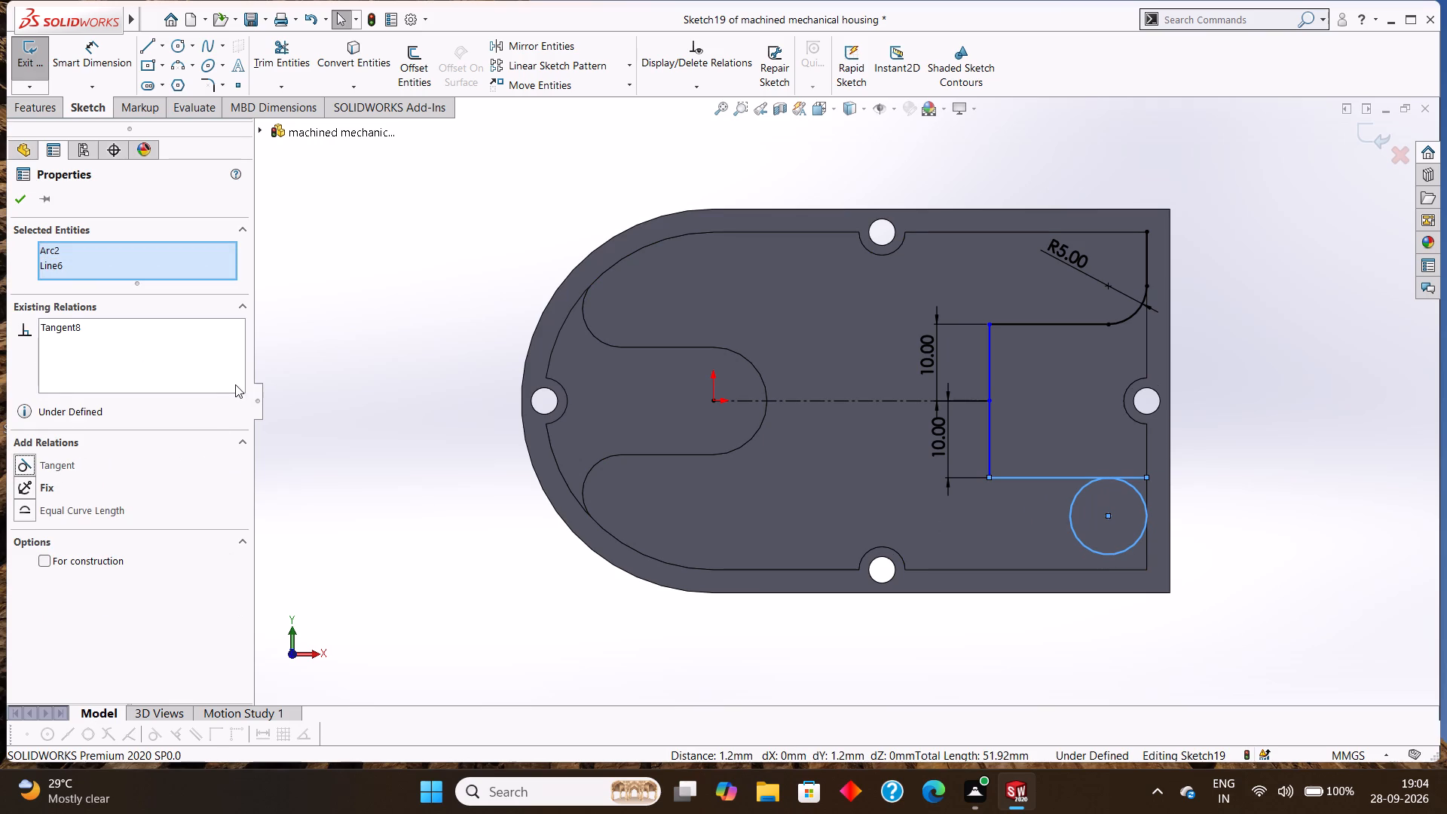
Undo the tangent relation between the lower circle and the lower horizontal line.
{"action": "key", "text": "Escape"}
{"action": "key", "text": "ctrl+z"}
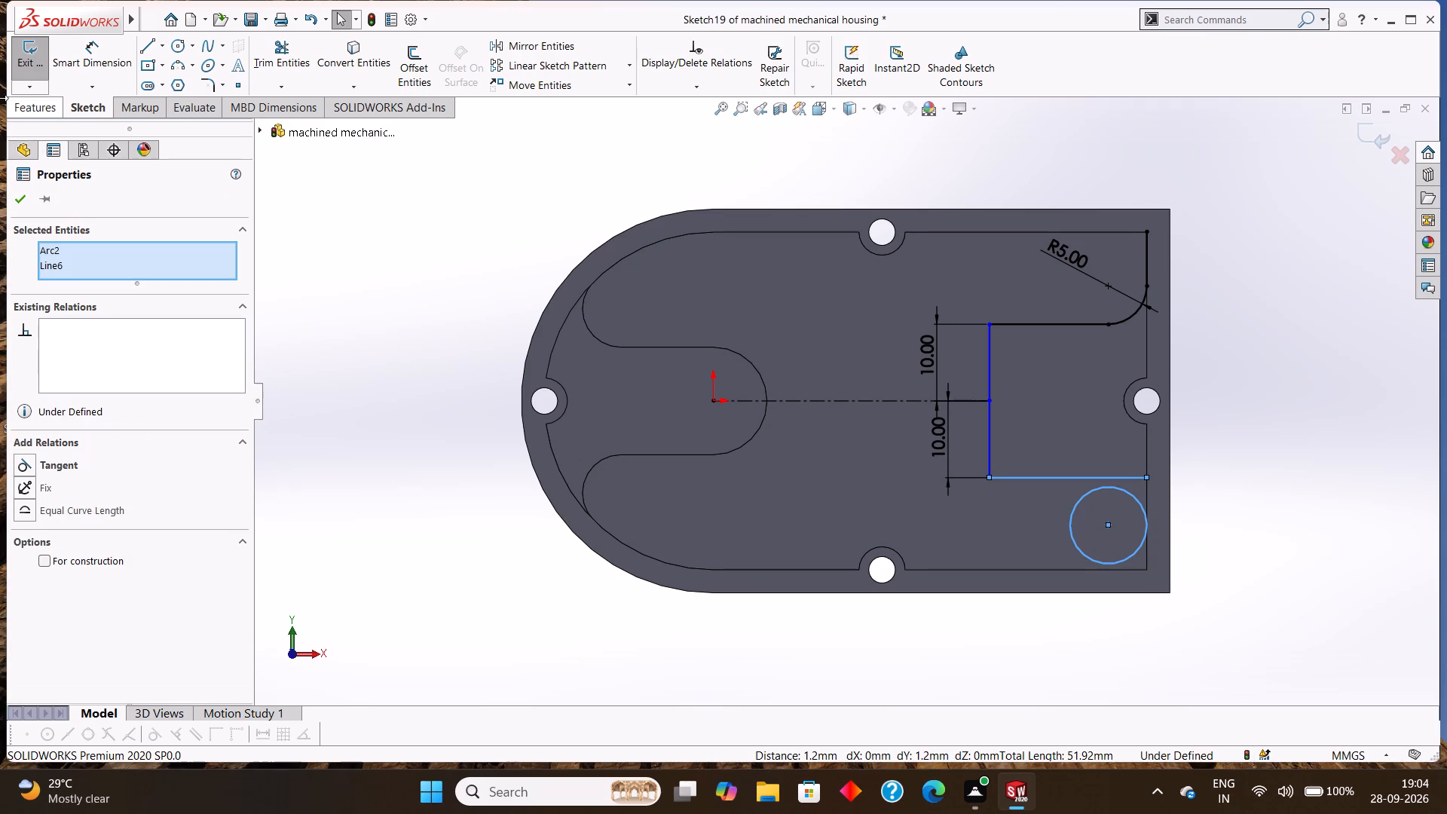
Dimension the horizontal distance from the origin to the midpoint of the profile's inner vertical line as 36 mm.
{"action": "left_click", "coordinate": [88, 50]}
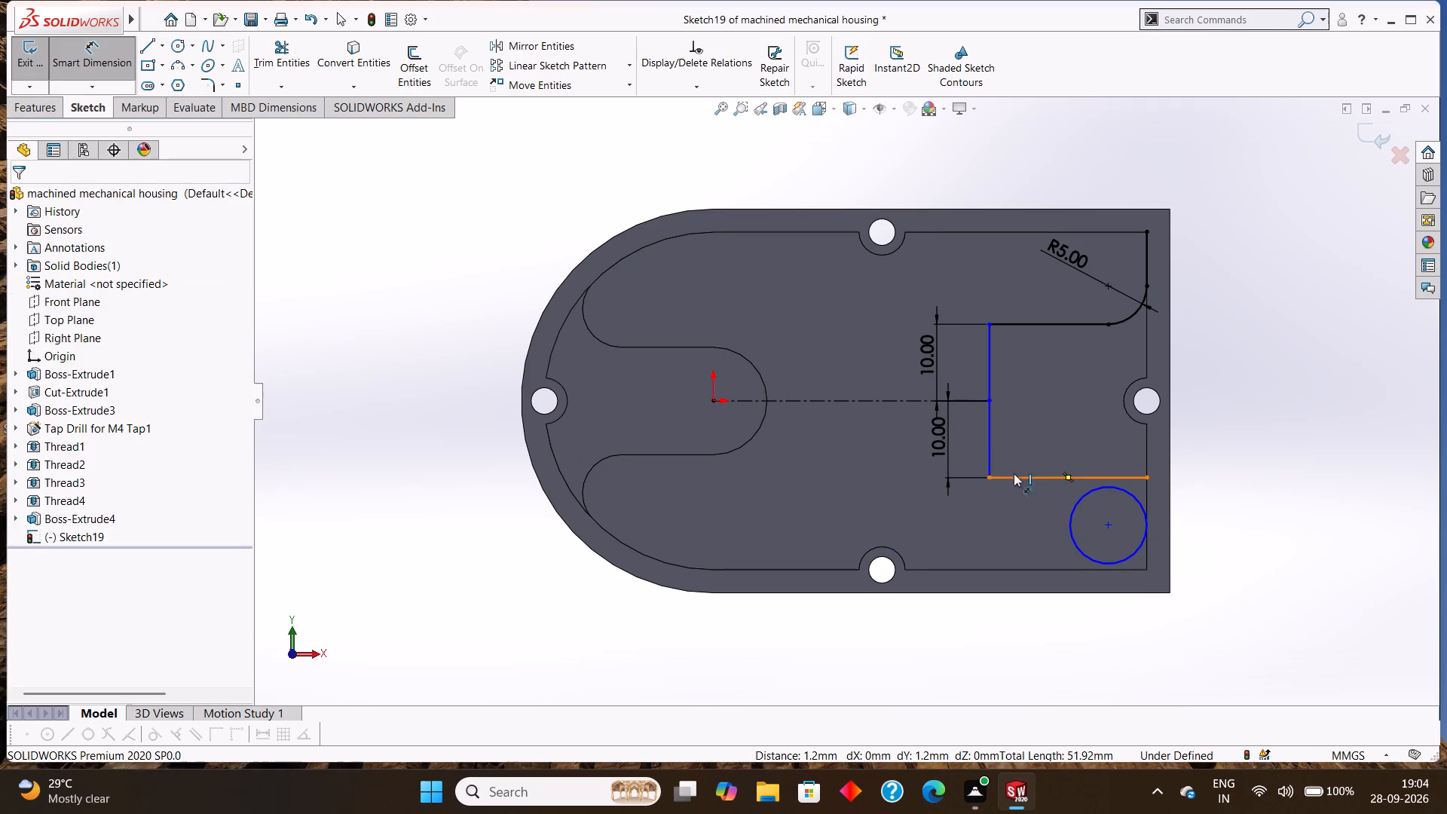
{"action": "left_click", "coordinate": [710, 398]}
{"action": "left_click", "coordinate": [989, 400]}
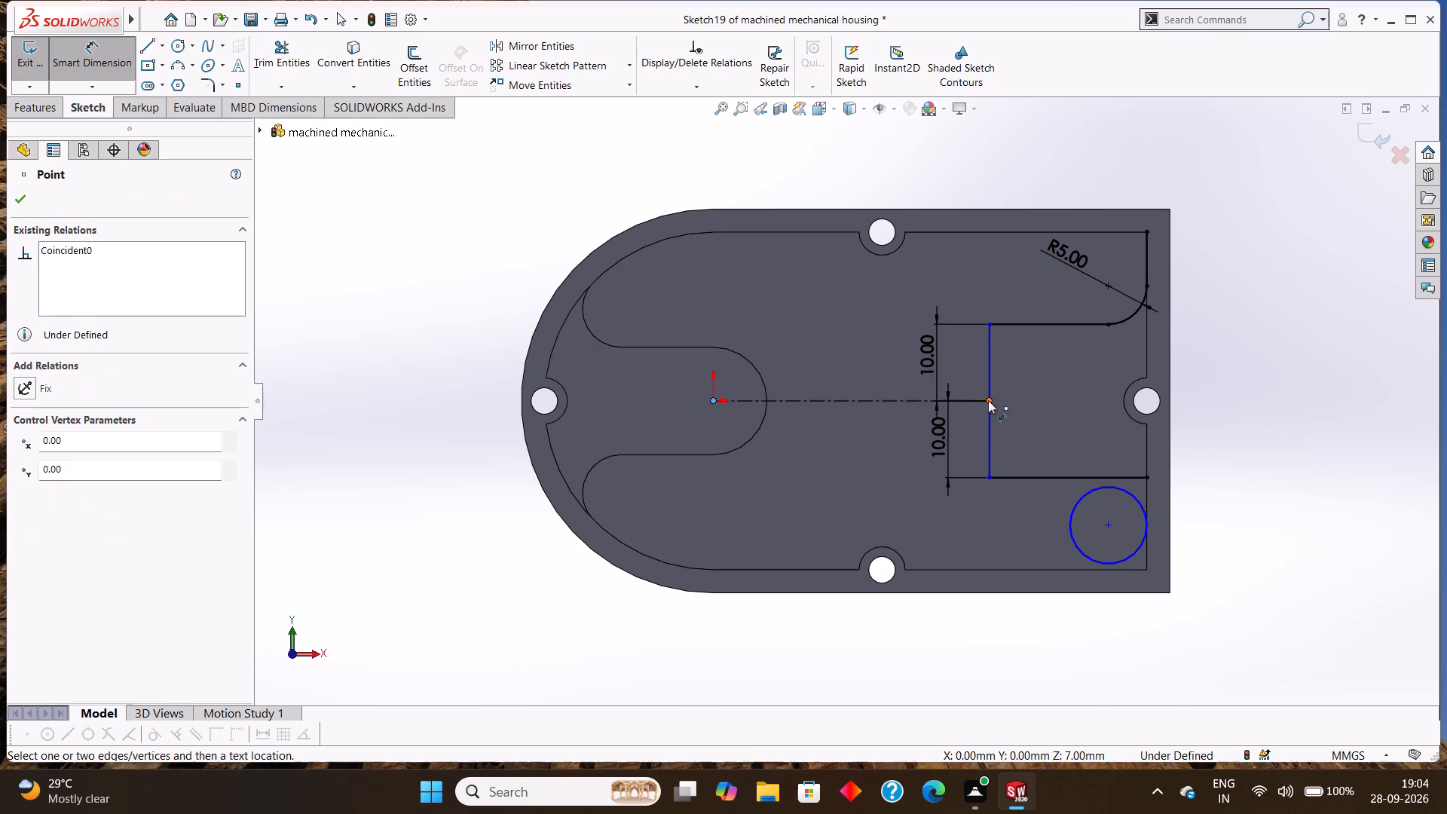
{"action": "left_click", "coordinate": [889, 510]}
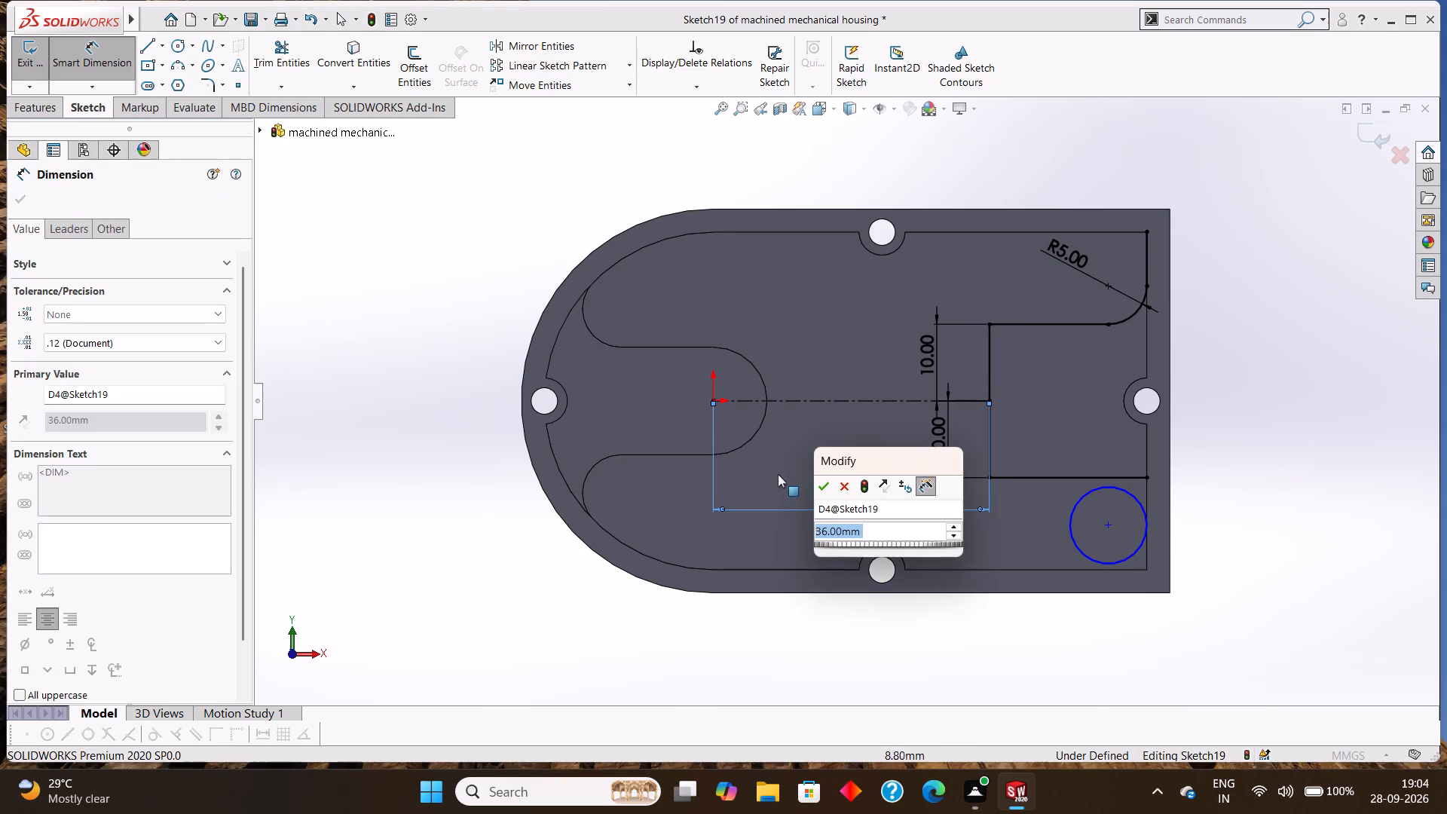
{"action": "left_click", "coordinate": [822, 482]}
{"action": "left_click", "coordinate": [14, 202]}
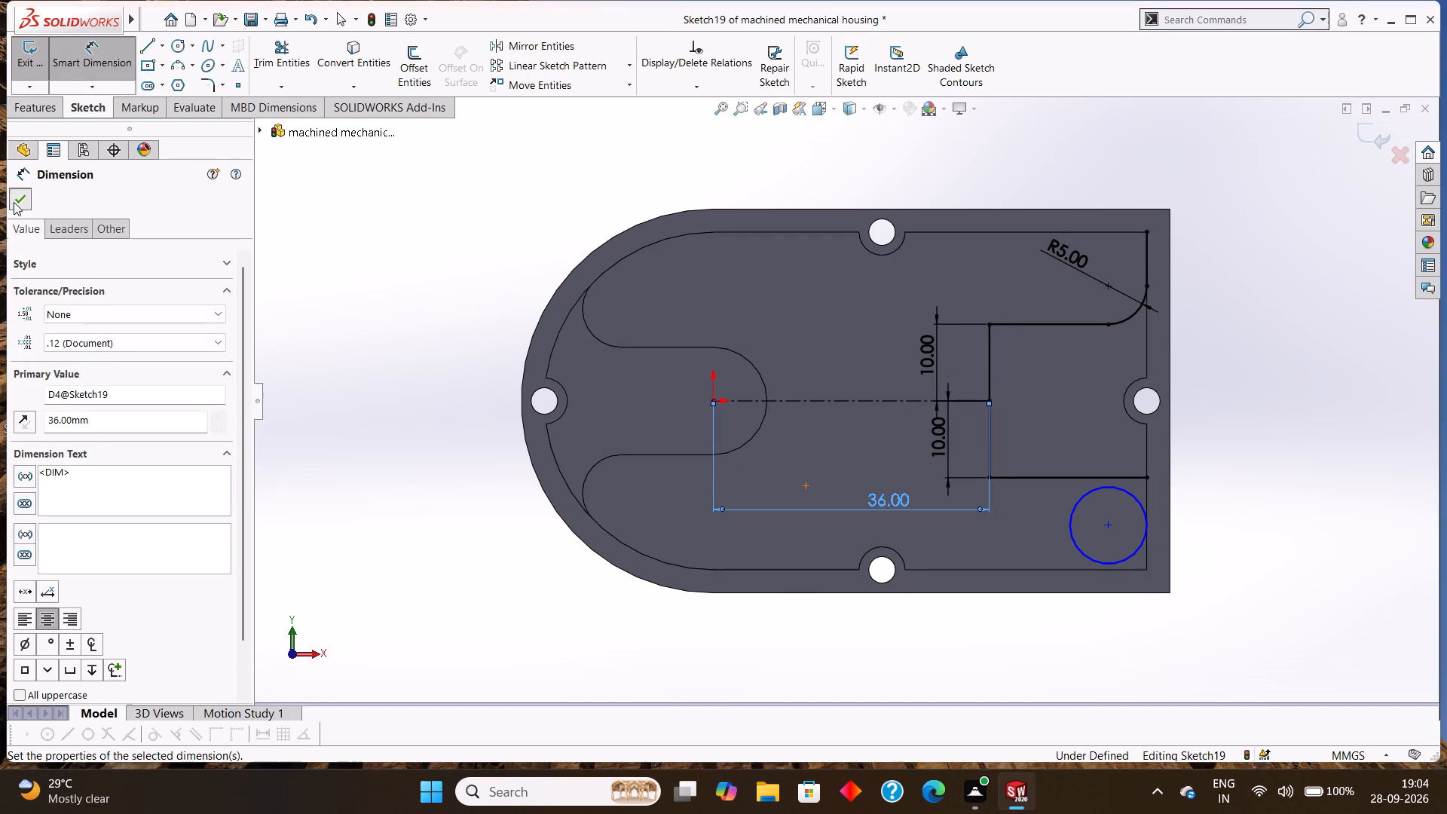
Make the lower circle tangent to the profile's lower horizontal line.
{"action": "left_click", "coordinate": [1094, 485]}
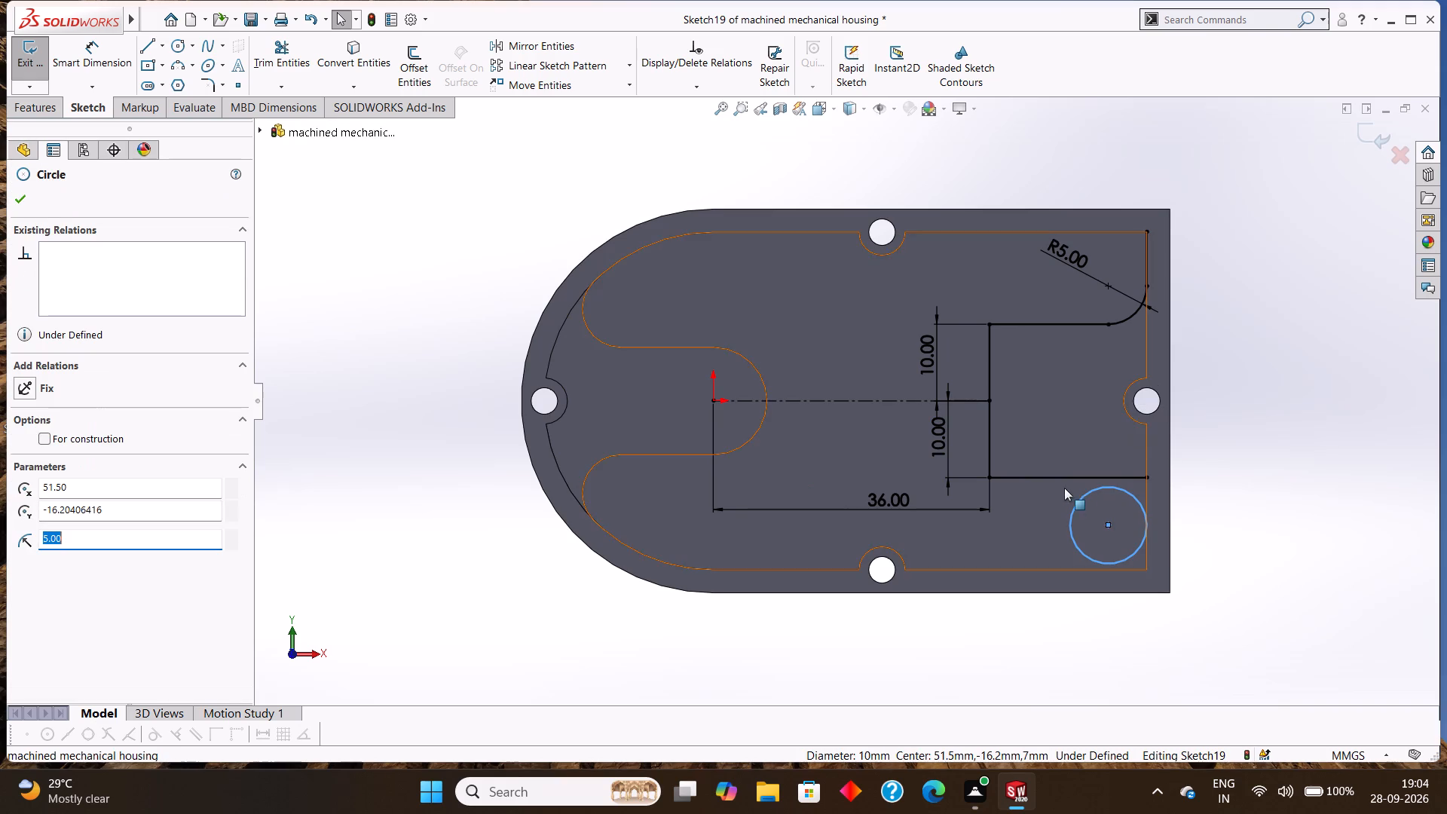
{"action": "left_click", "coordinate": [1060, 479], "text": "ctrl"}
{"action": "left_click", "coordinate": [63, 459]}
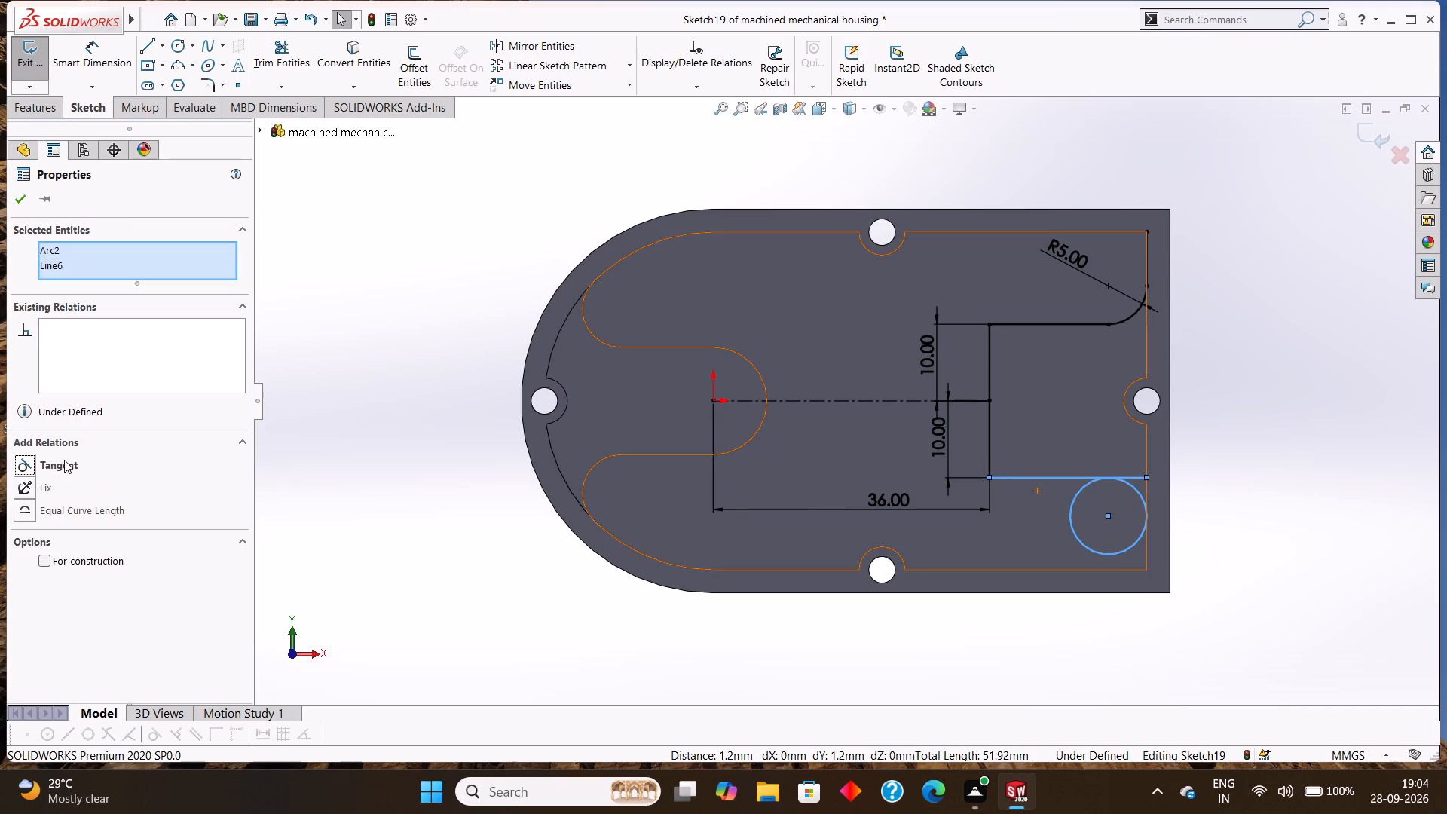
{"action": "left_click", "coordinate": [17, 196]}
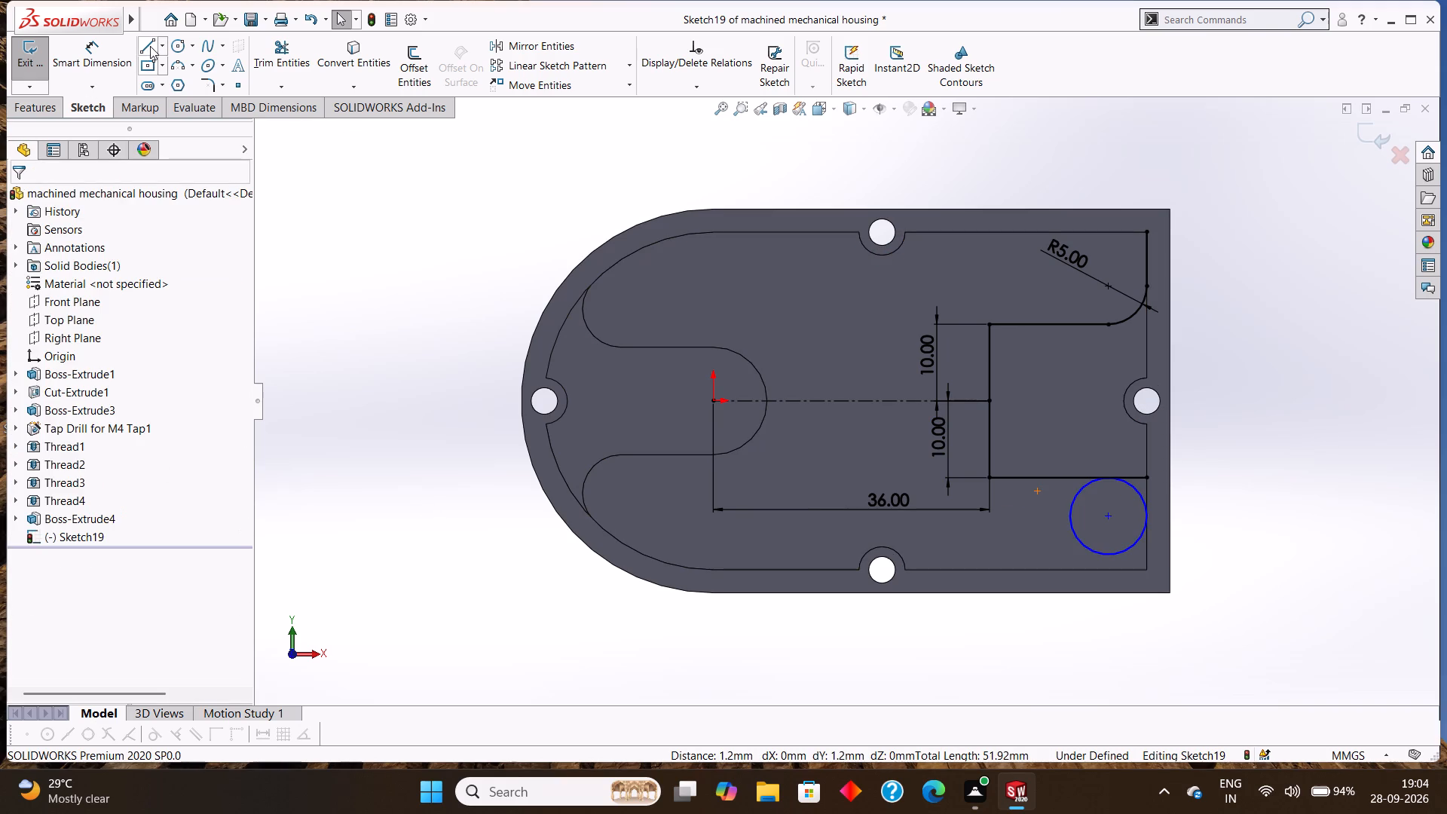
Sketch a vertical line along the end wall from the lower horizontal line's end to the pocket's lower square corner.
{"action": "left_click", "coordinate": [150, 44]}
{"action": "left_click", "coordinate": [1146, 479]}
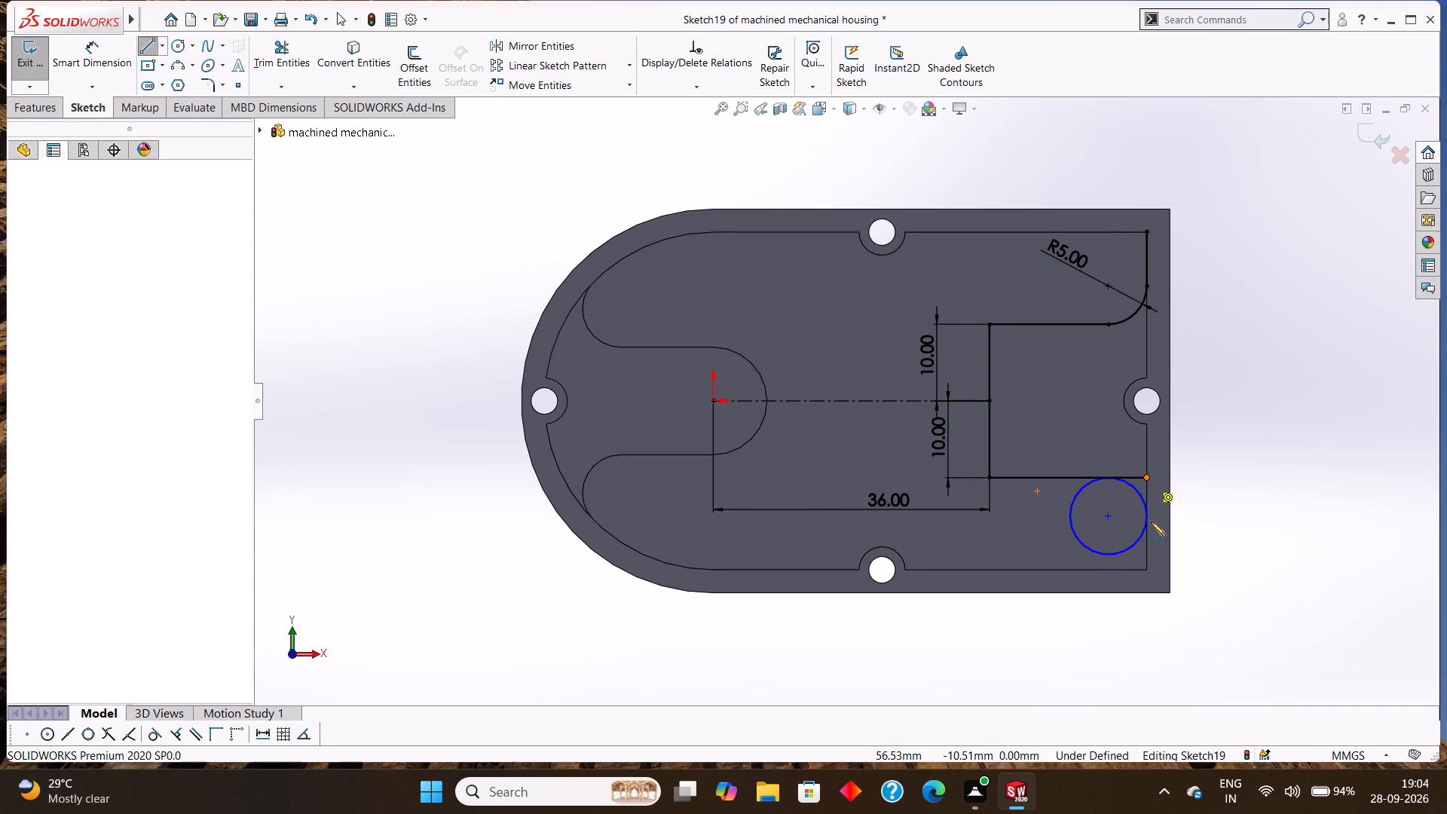
{"action": "left_click", "coordinate": [1148, 567]}
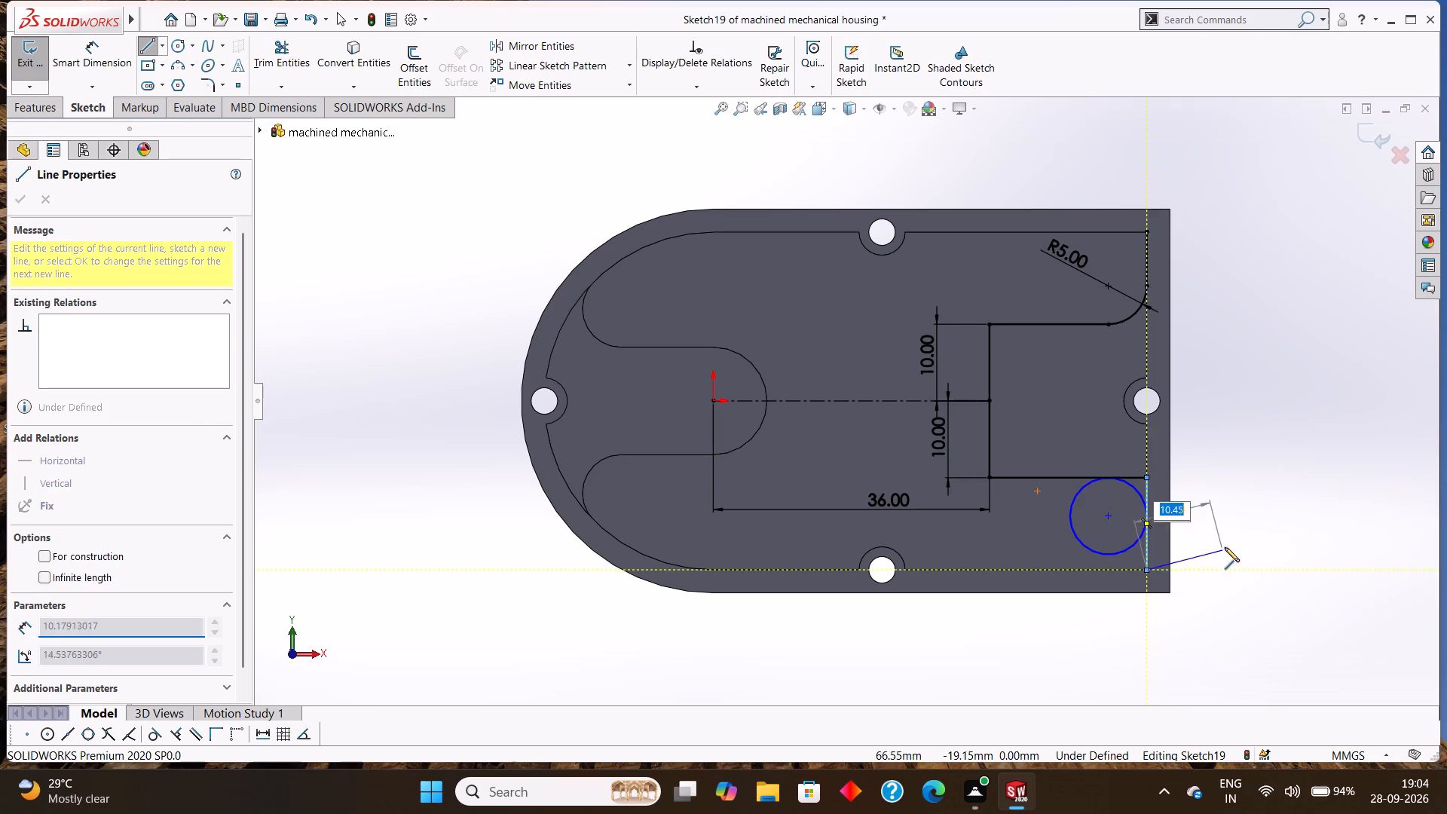
{"action": "right_click", "coordinate": [1225, 547]}
{"action": "left_click", "coordinate": [1243, 555]}
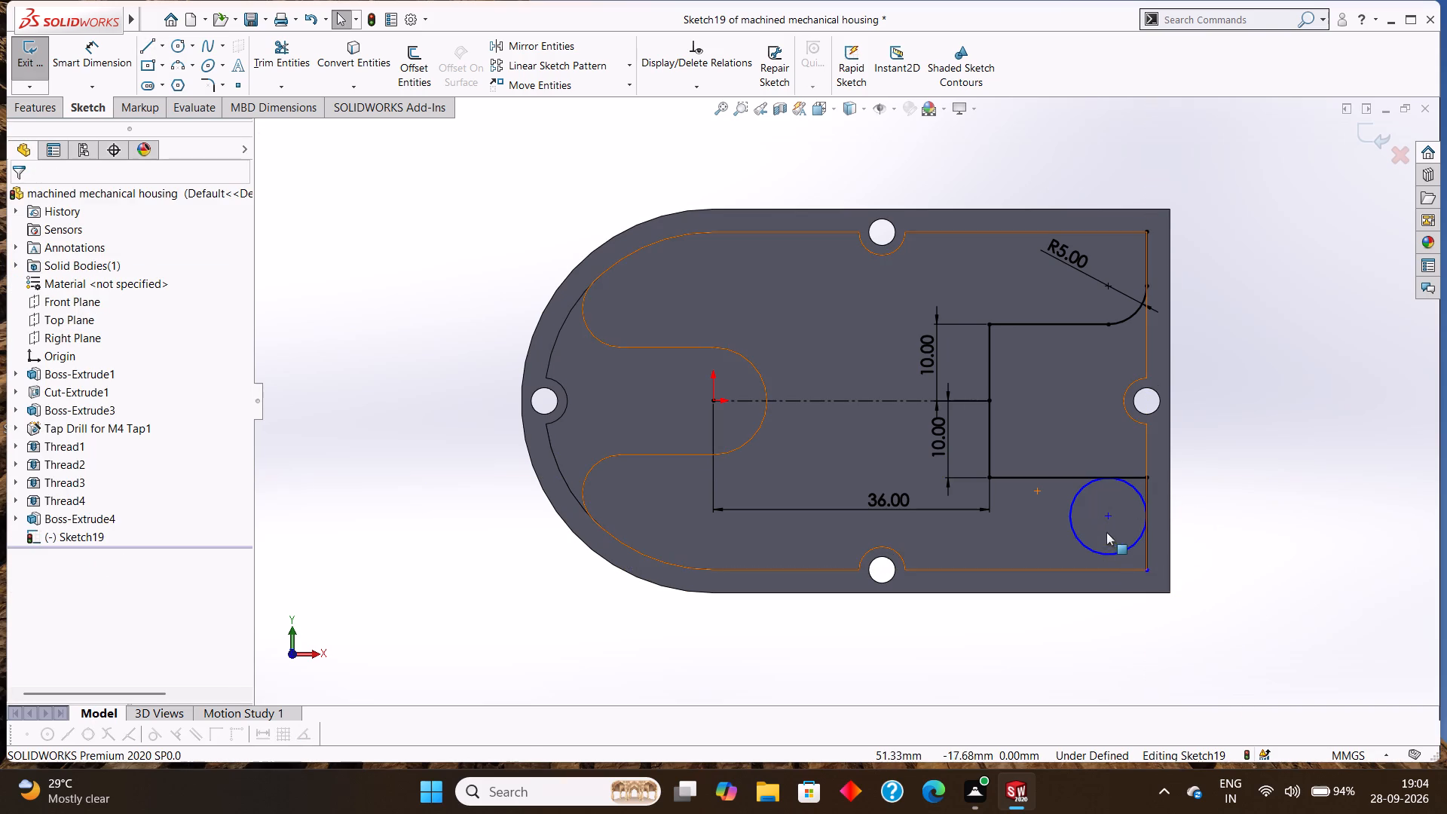
Make the lower circle tangent to the new vertical end-wall line.
{"action": "left_click", "coordinate": [1082, 489]}
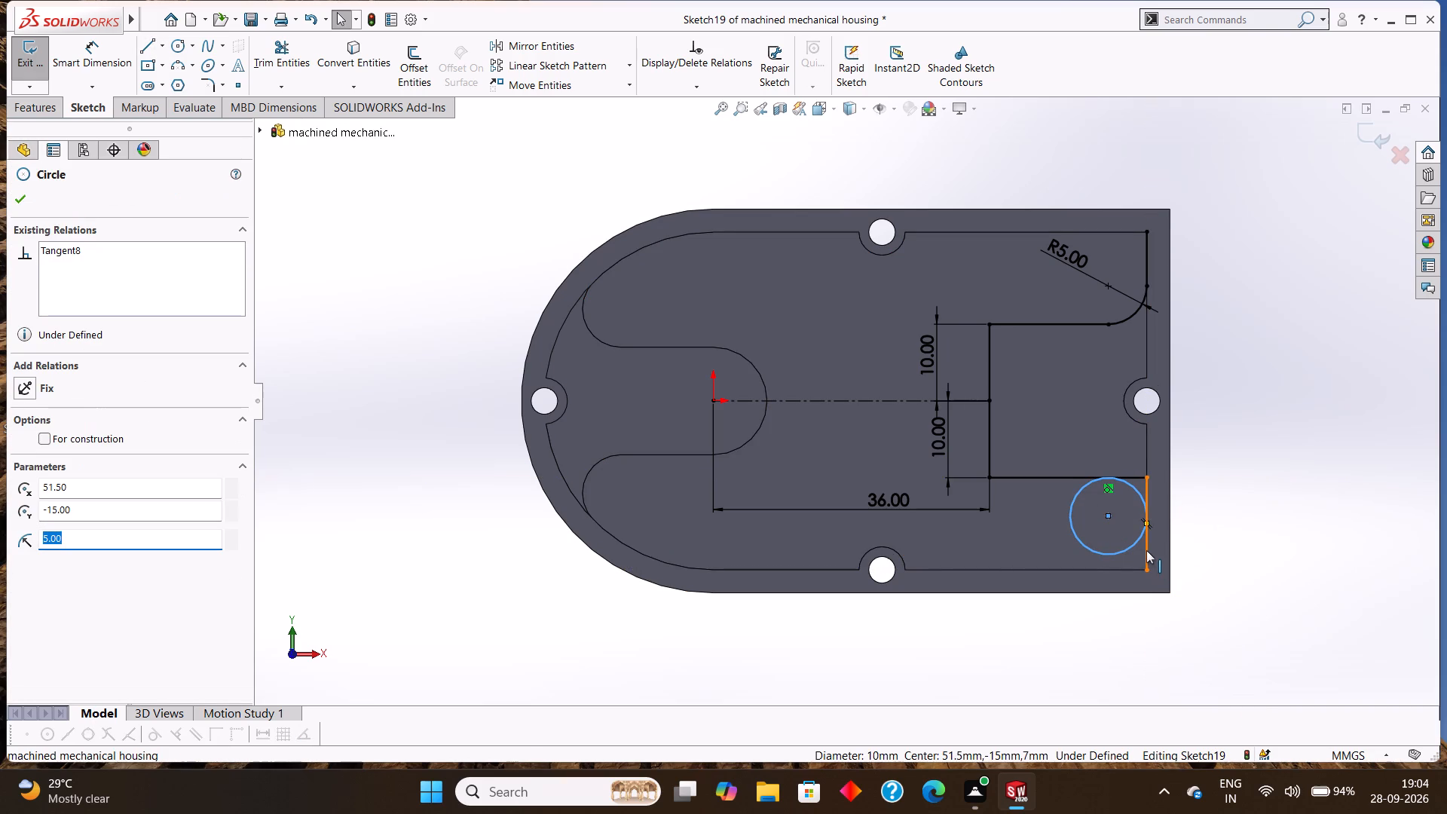
{"action": "left_click", "coordinate": [1146, 550], "text": "ctrl"}
{"action": "left_click", "coordinate": [68, 457]}
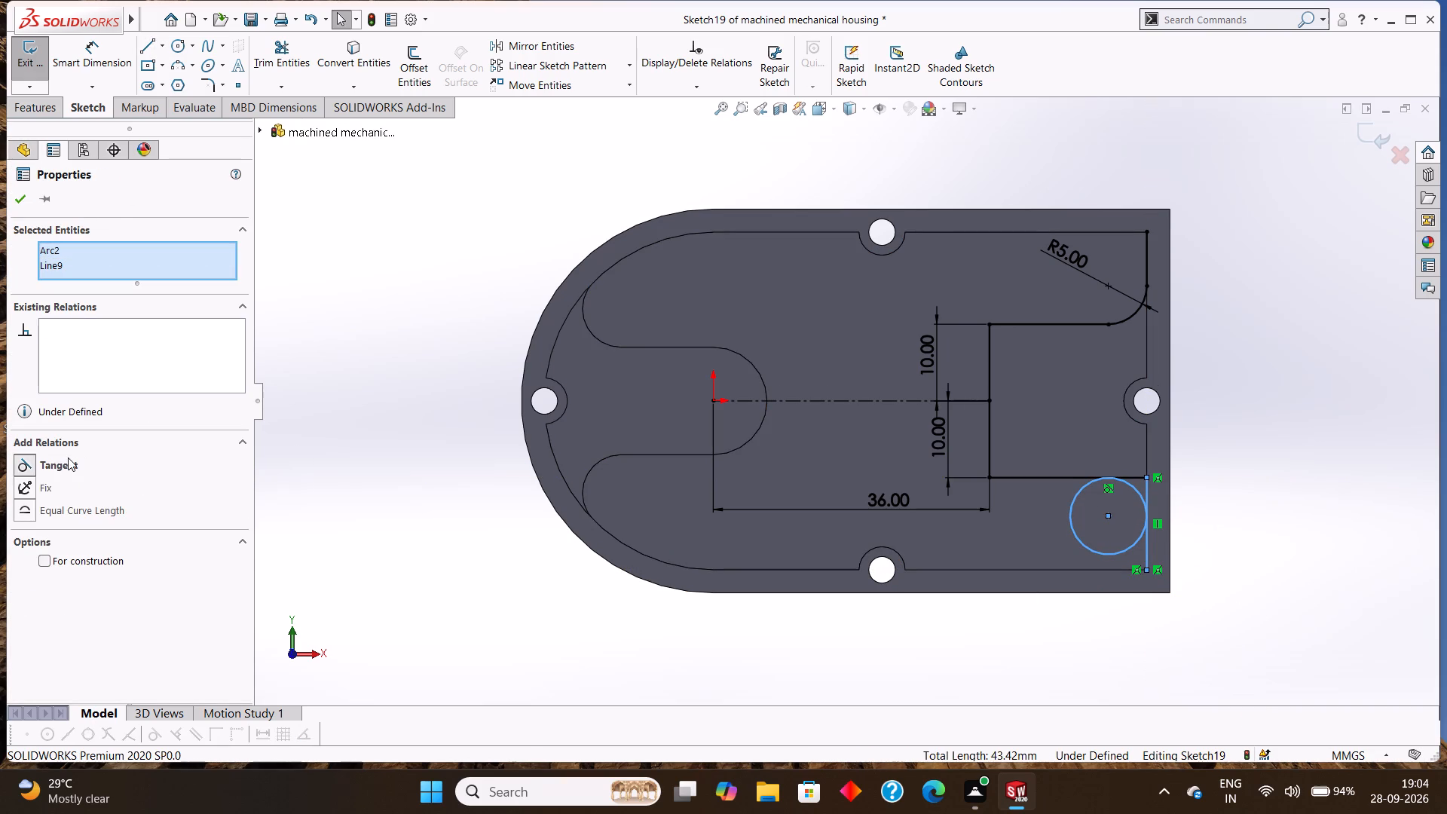
{"action": "left_click", "coordinate": [21, 200]}
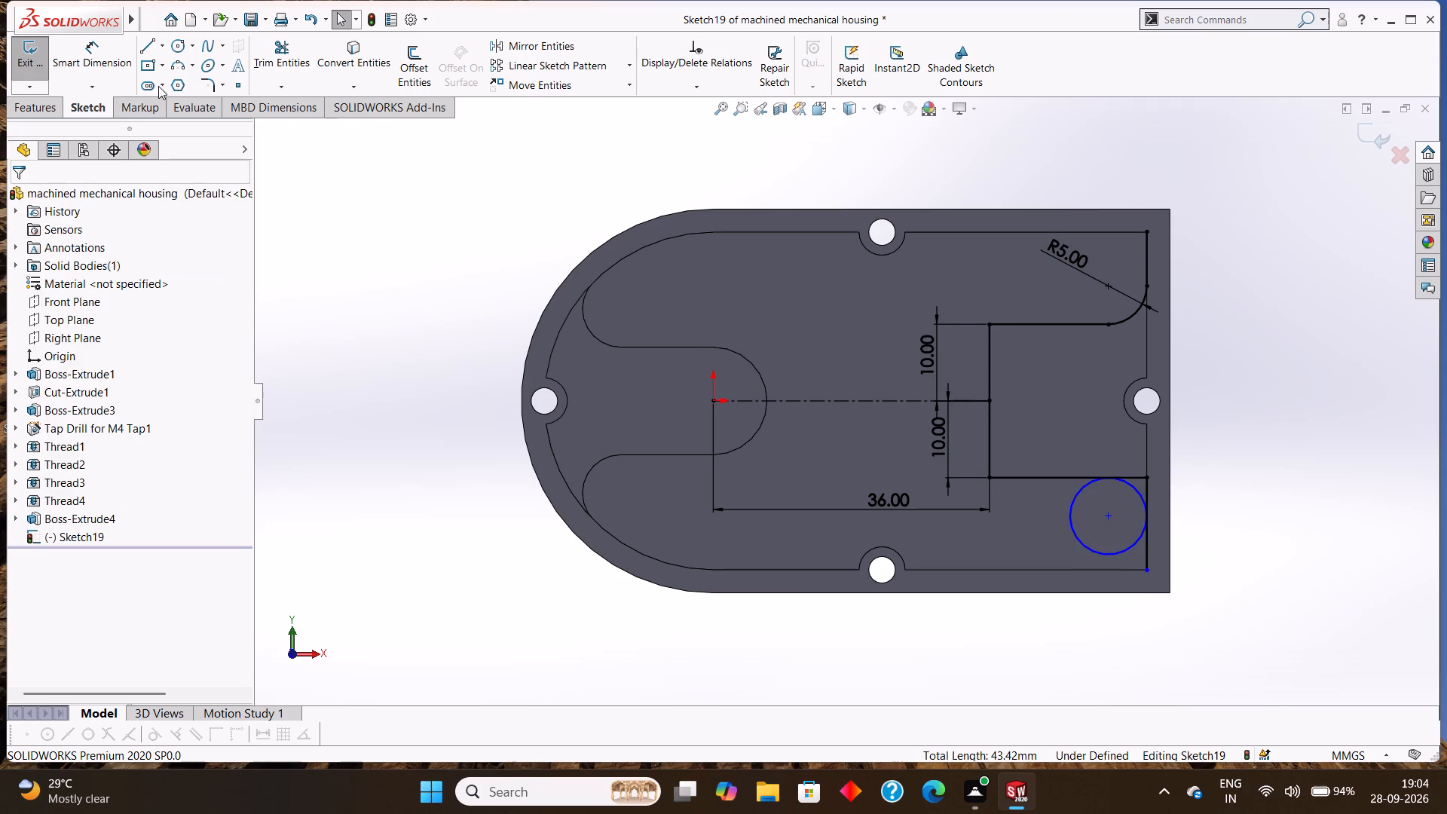
Trim the lower circle and the line ends beyond its tangent points, leaving a rounded corner at the end wall.
{"action": "left_click", "coordinate": [262, 46]}
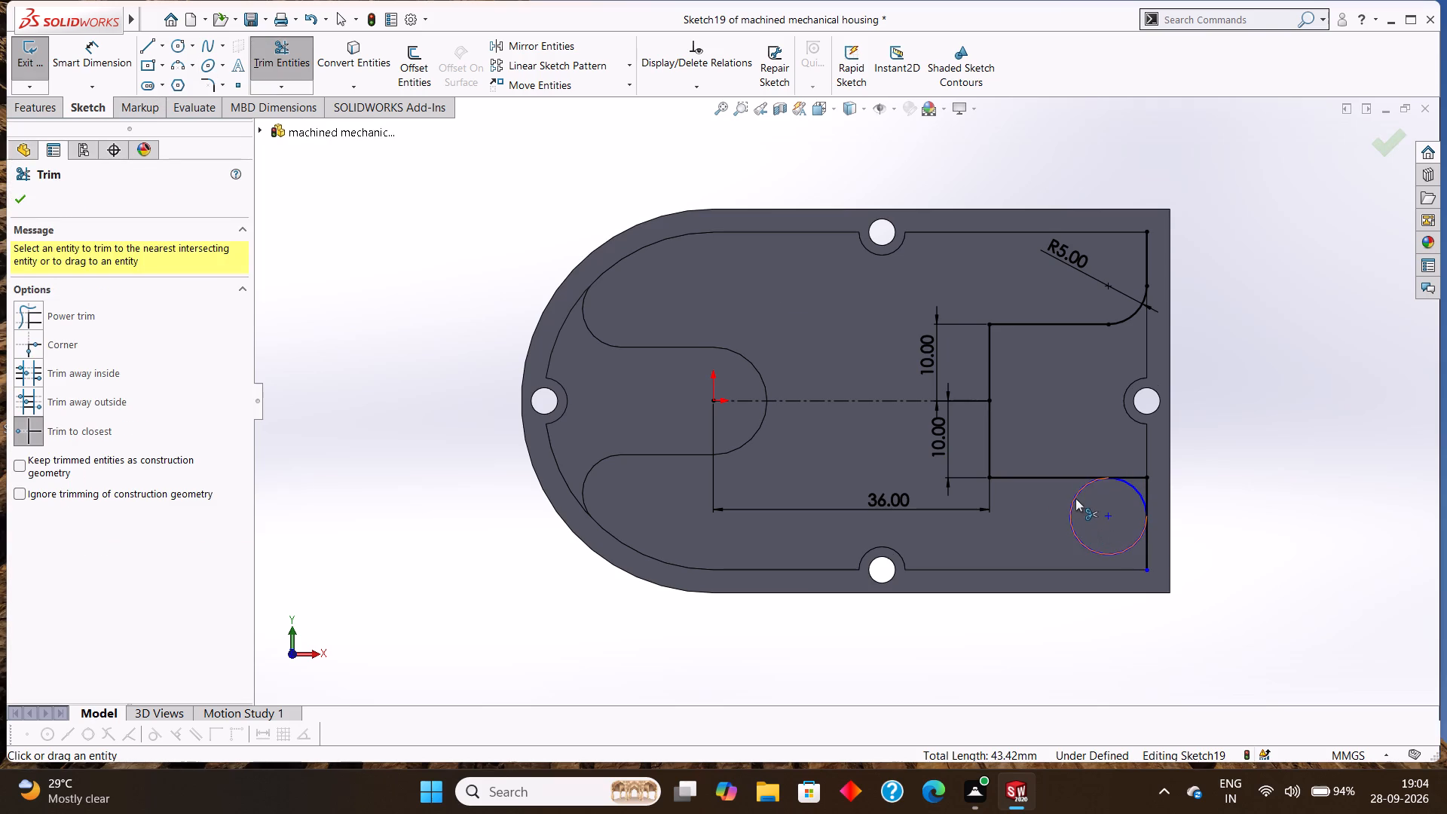
{"action": "left_click", "coordinate": [1075, 498]}
{"action": "left_click", "coordinate": [1146, 490]}
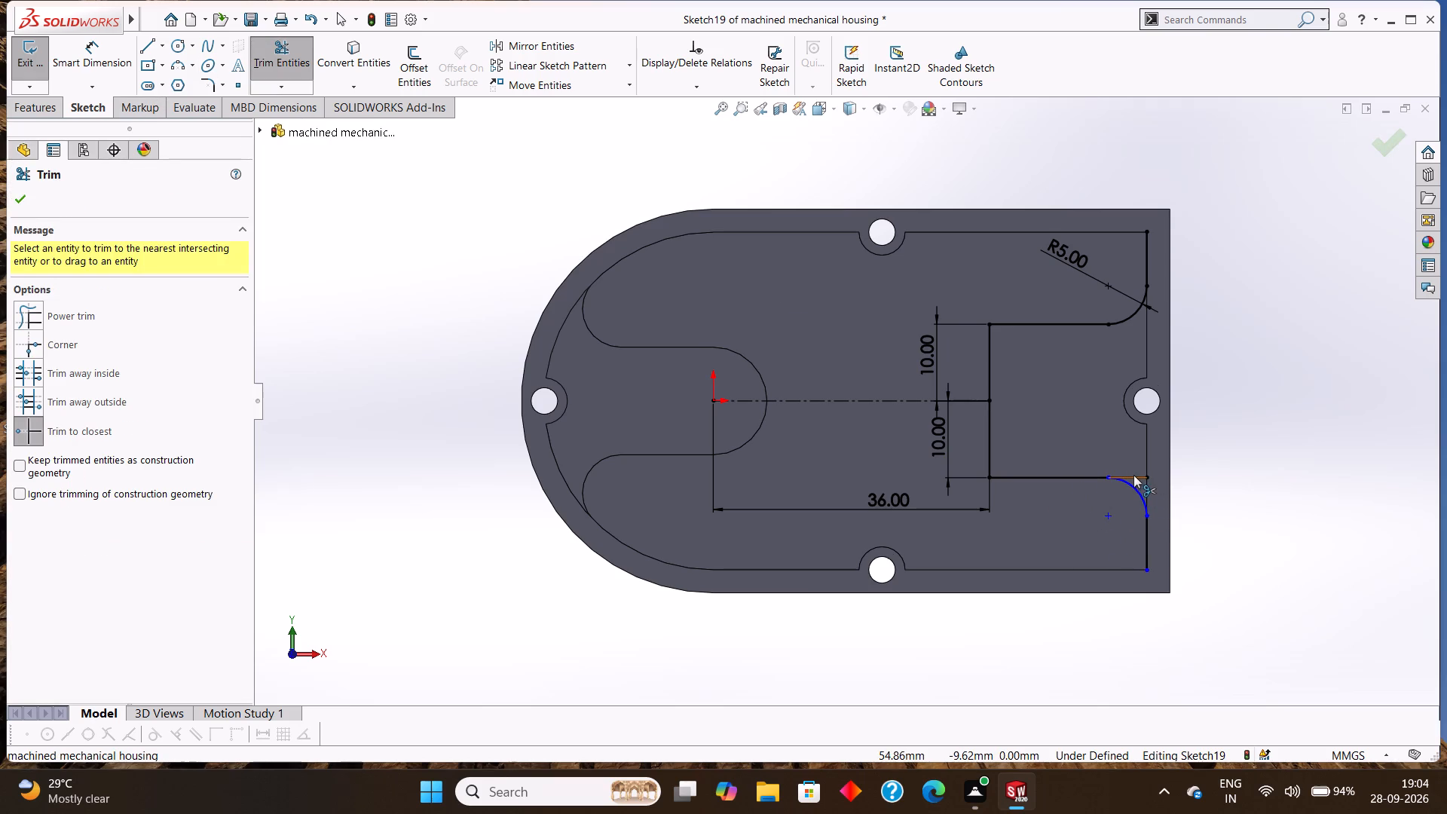
{"action": "scroll", "coordinate": [1141, 476], "scroll_direction": "down", "scroll_amount": 5}
{"action": "left_click", "coordinate": [1022, 445]}
{"action": "scroll", "coordinate": [1032, 448], "scroll_direction": "up", "scroll_amount": 7}
{"action": "left_click", "coordinate": [19, 197]}
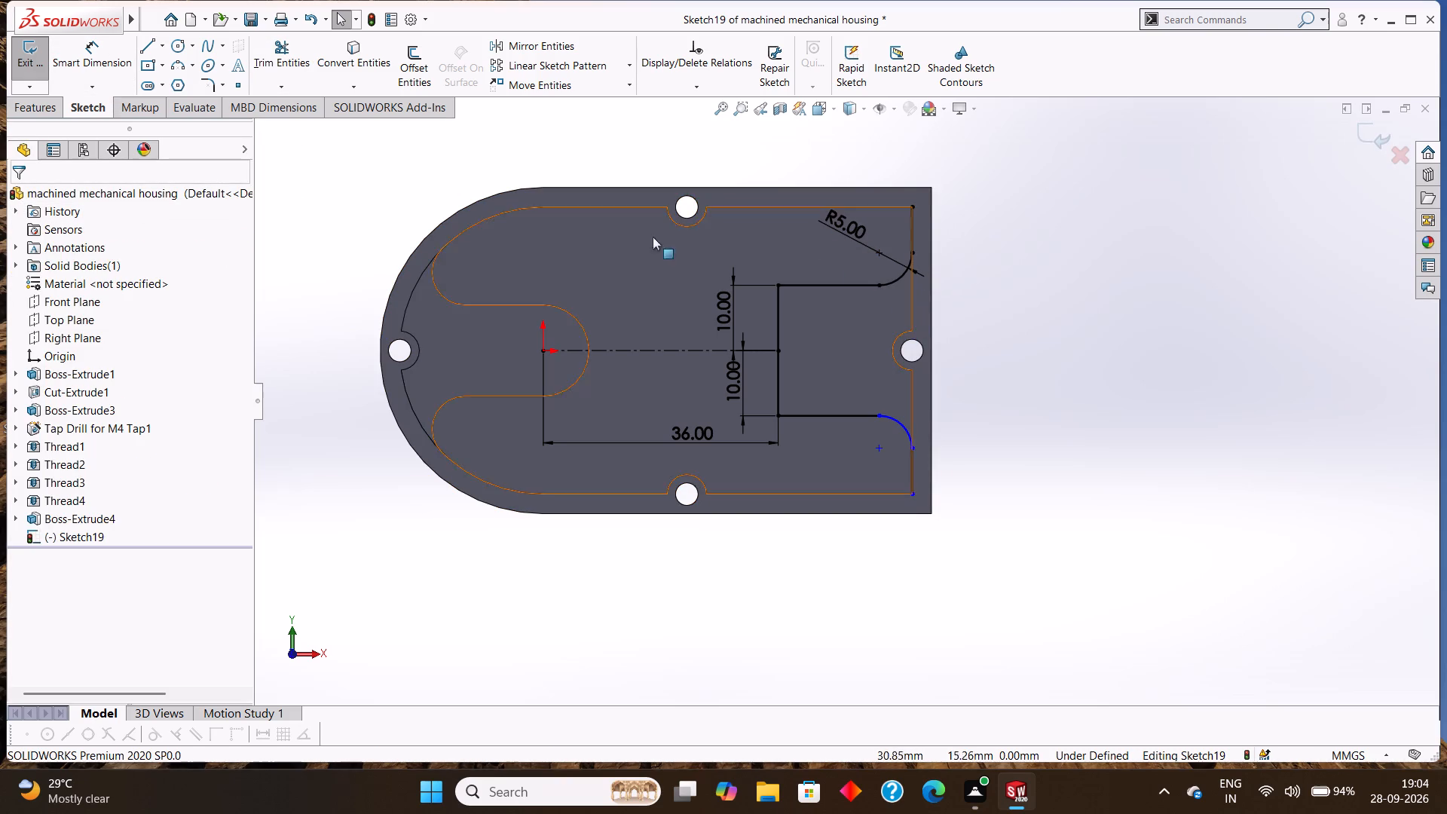
Sketch a vertical line along the end wall from the lower corner arc's end up to the edge of the end-wall boss.
{"action": "left_click", "coordinate": [148, 47]}
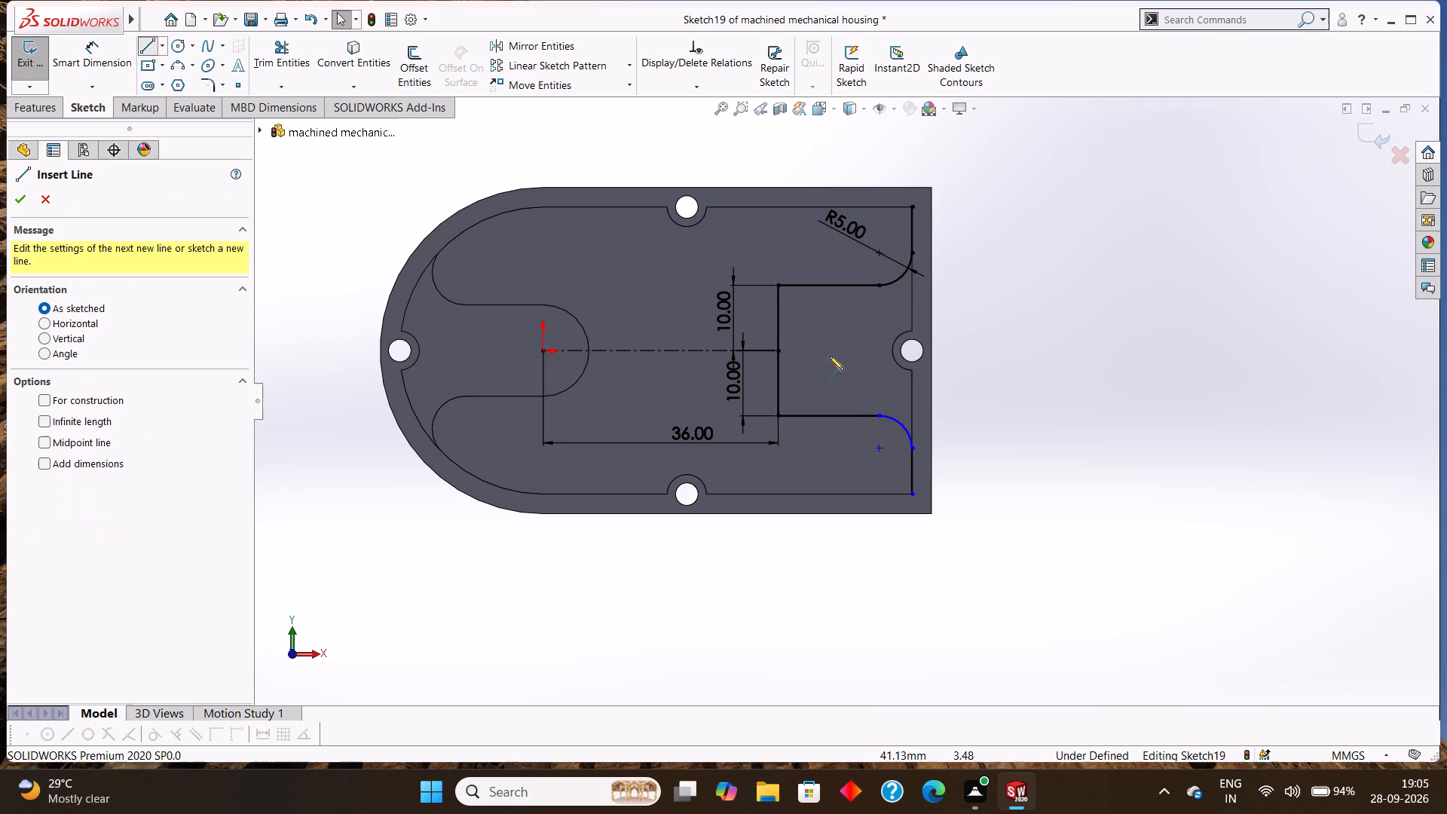
{"action": "left_click_drag", "start_coordinate": [911, 446], "coordinate": [907, 437]}
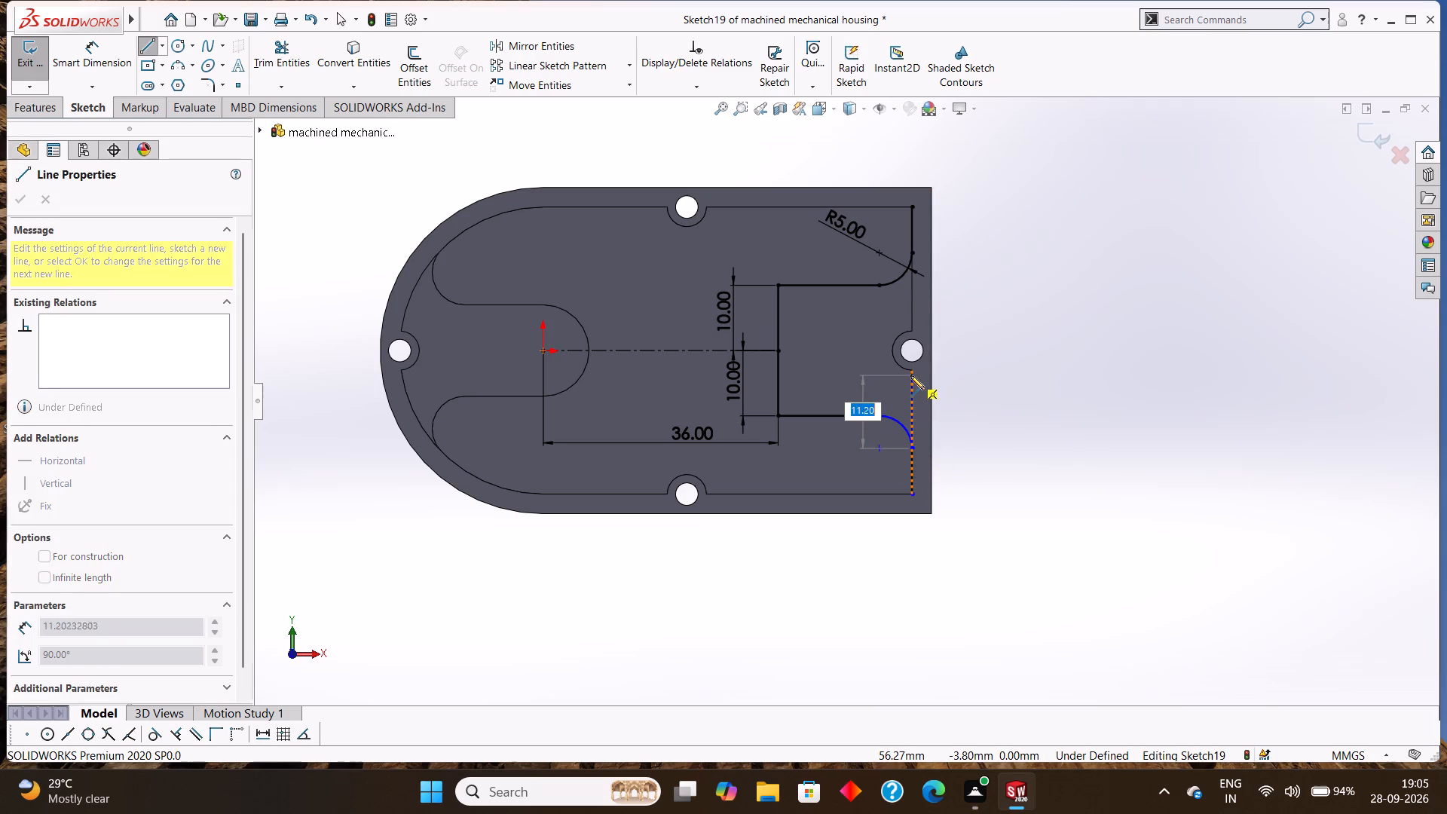
{"action": "left_click", "coordinate": [910, 372]}
{"action": "right_click", "coordinate": [857, 381]}
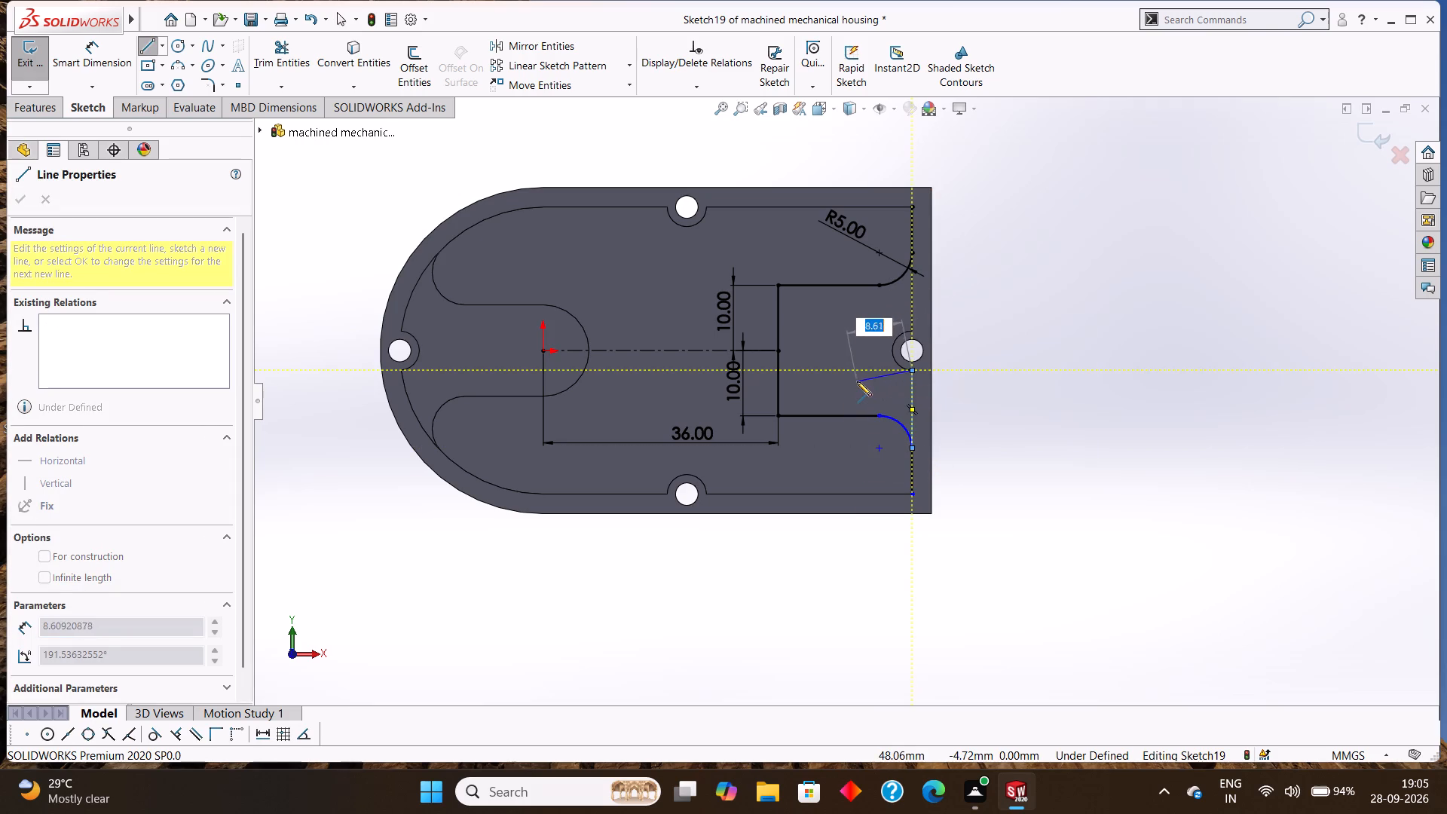
{"action": "left_click", "coordinate": [890, 388]}
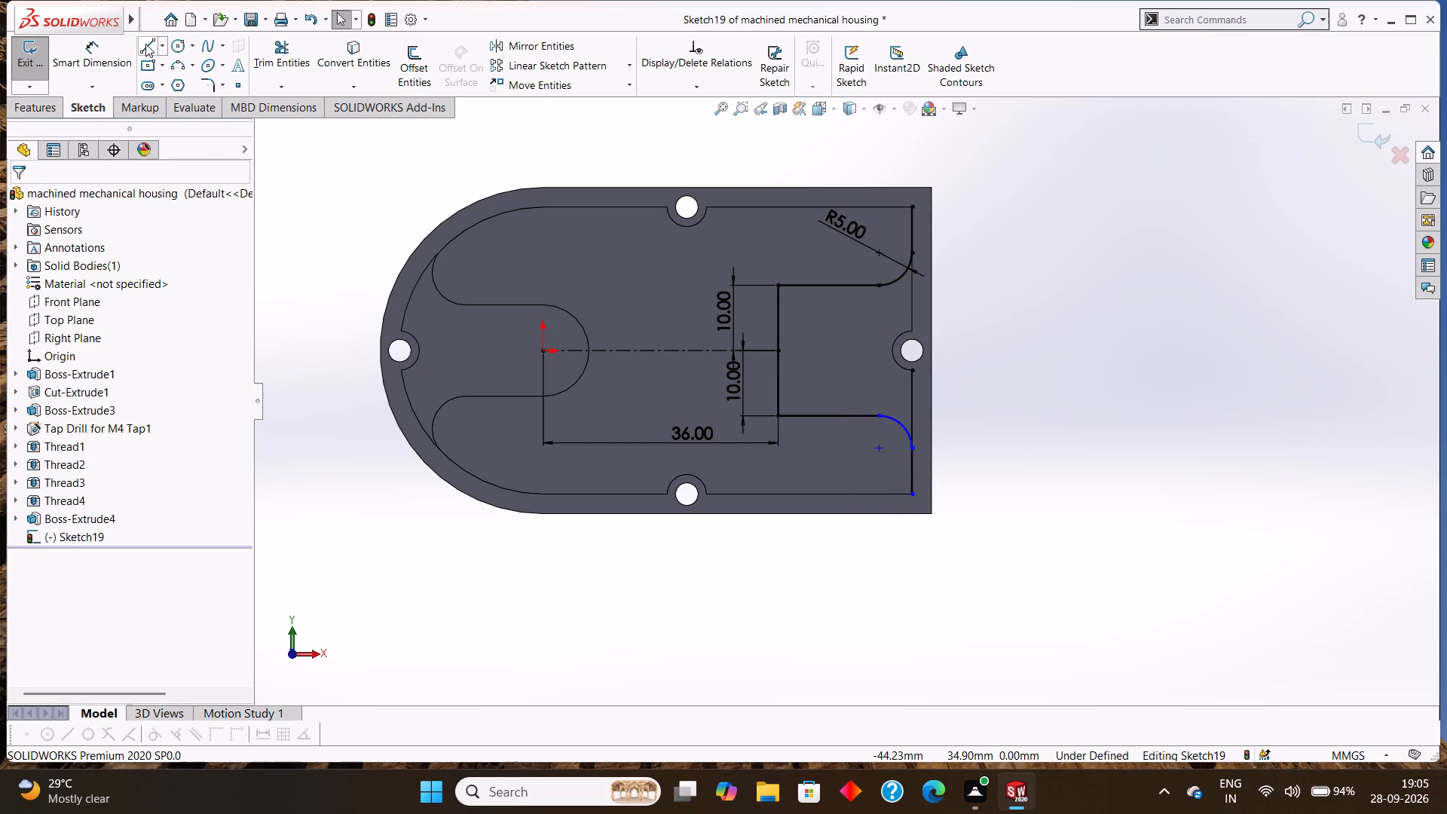
Sketch a vertical line along the end wall from the upper corner arc's end down to the edge of the end-wall boss.
{"action": "left_click", "coordinate": [145, 44]}
{"action": "left_click", "coordinate": [910, 251]}
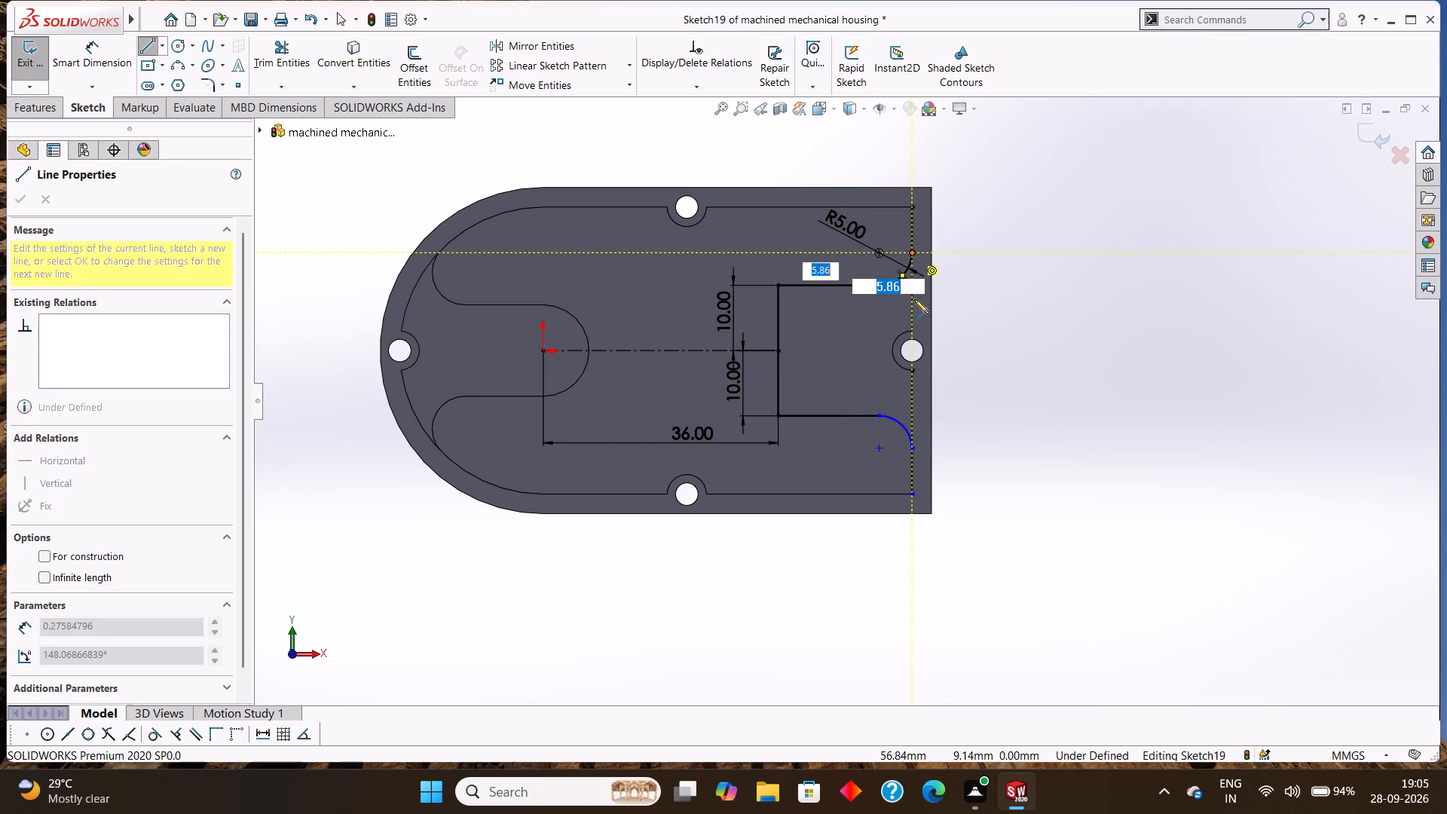
{"action": "left_click", "coordinate": [913, 330]}
{"action": "right_click", "coordinate": [871, 323]}
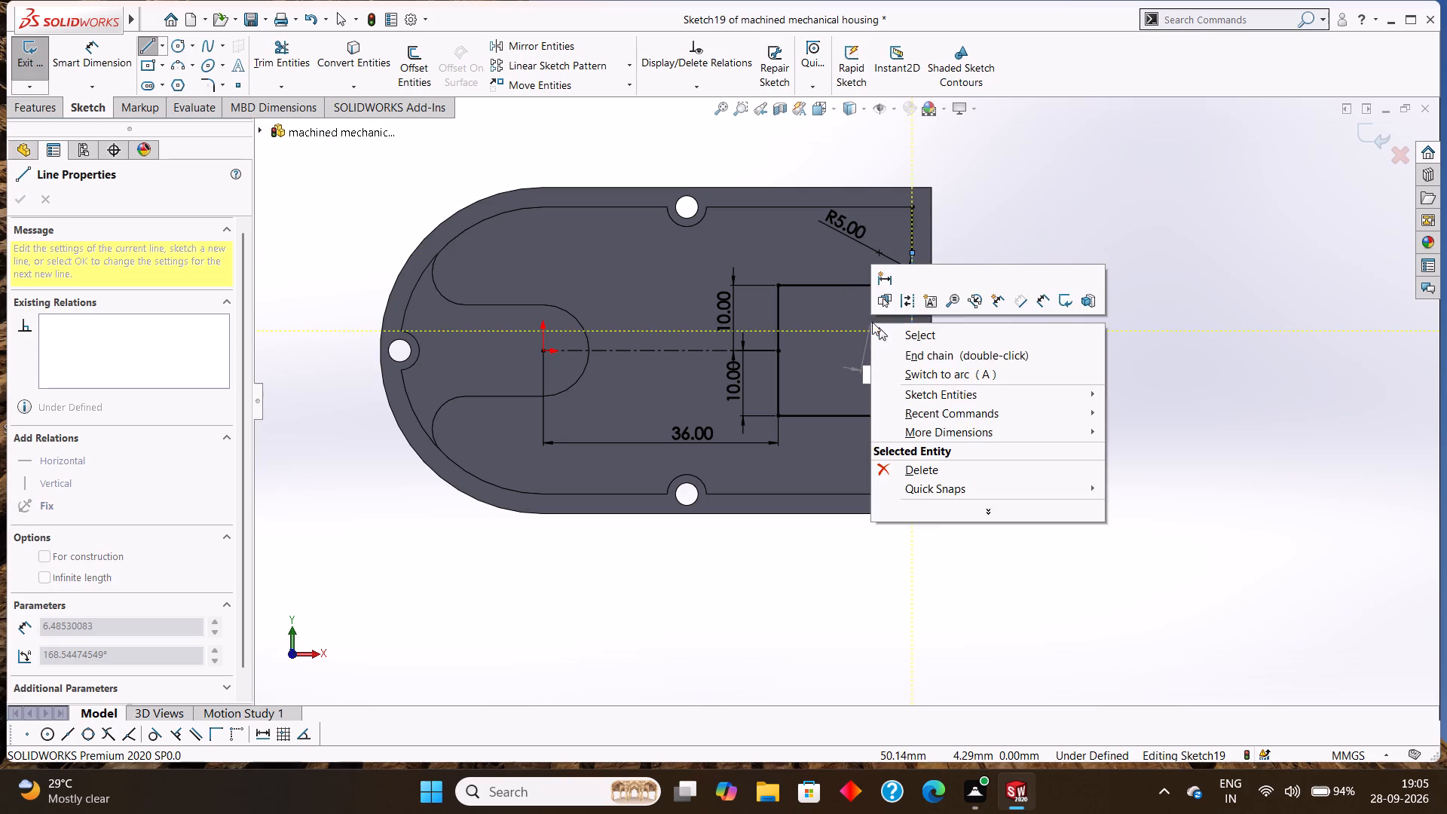
{"action": "left_click", "coordinate": [906, 328]}
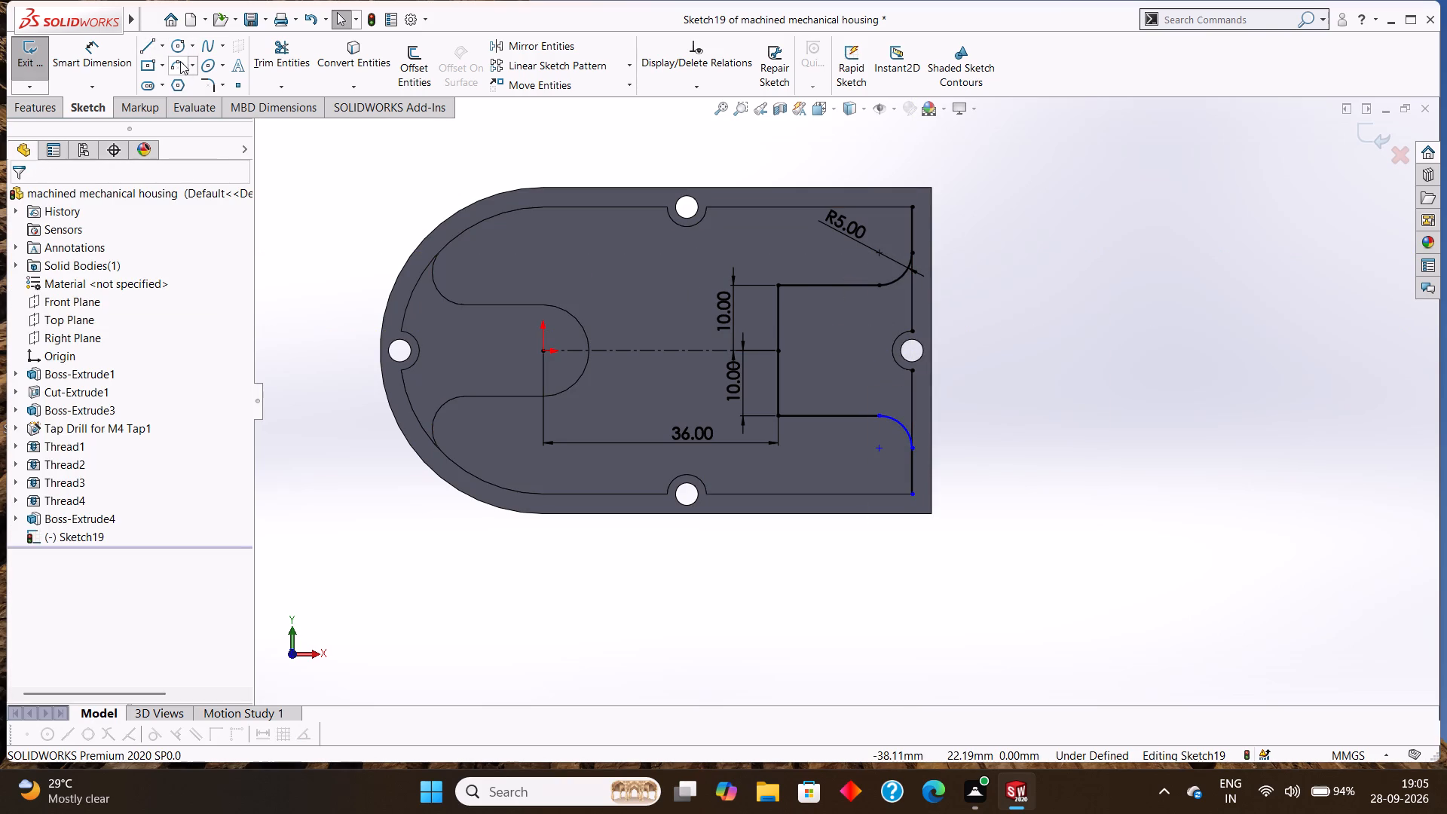
Sketch a three-point arc of radius 3 mm around the end-wall boss, joining the ends of the two new vertical lines.
{"action": "left_click", "coordinate": [180, 61]}
{"action": "left_click", "coordinate": [913, 330]}
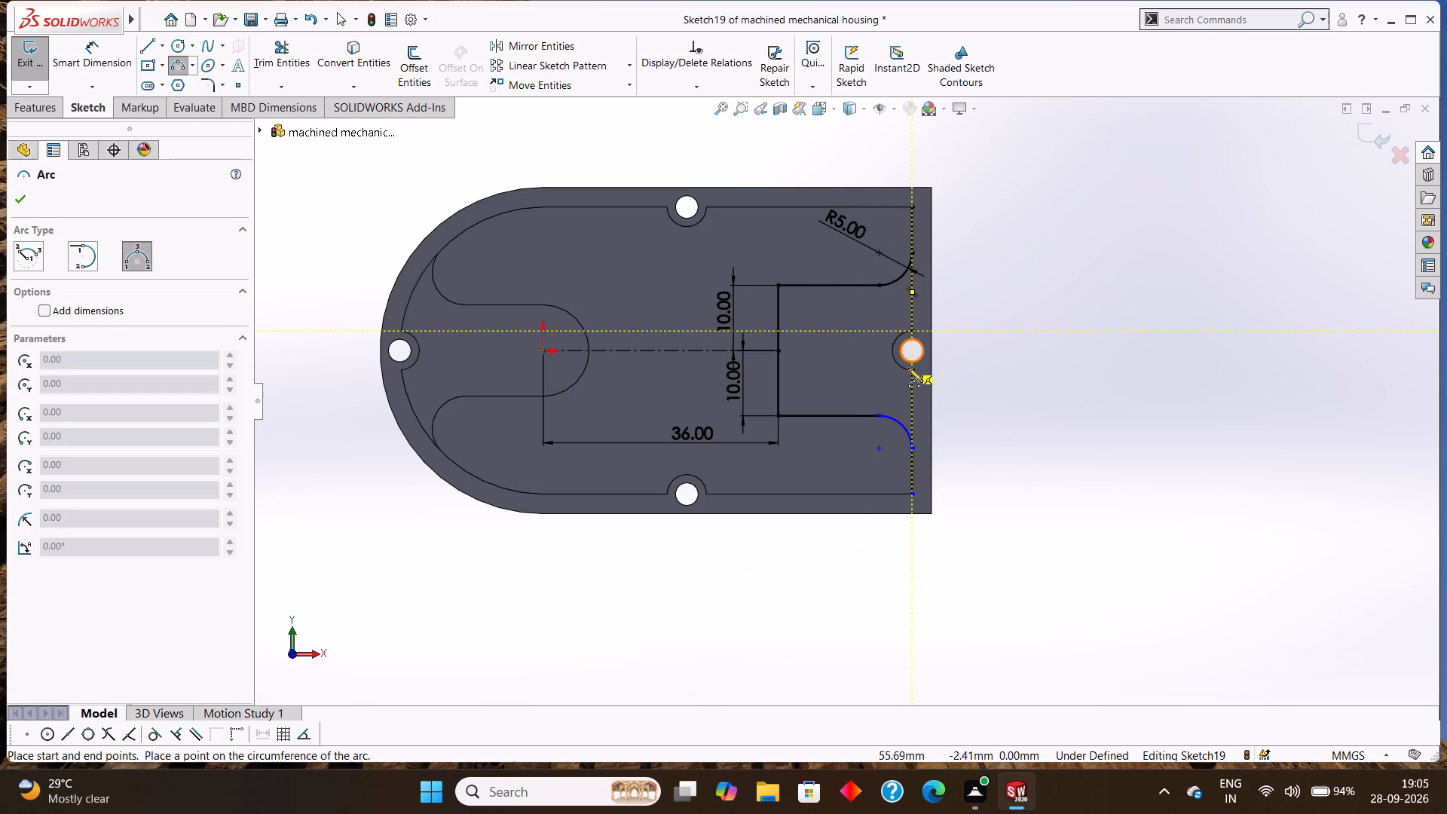
{"action": "left_click", "coordinate": [910, 372]}
{"action": "left_click", "coordinate": [895, 359]}
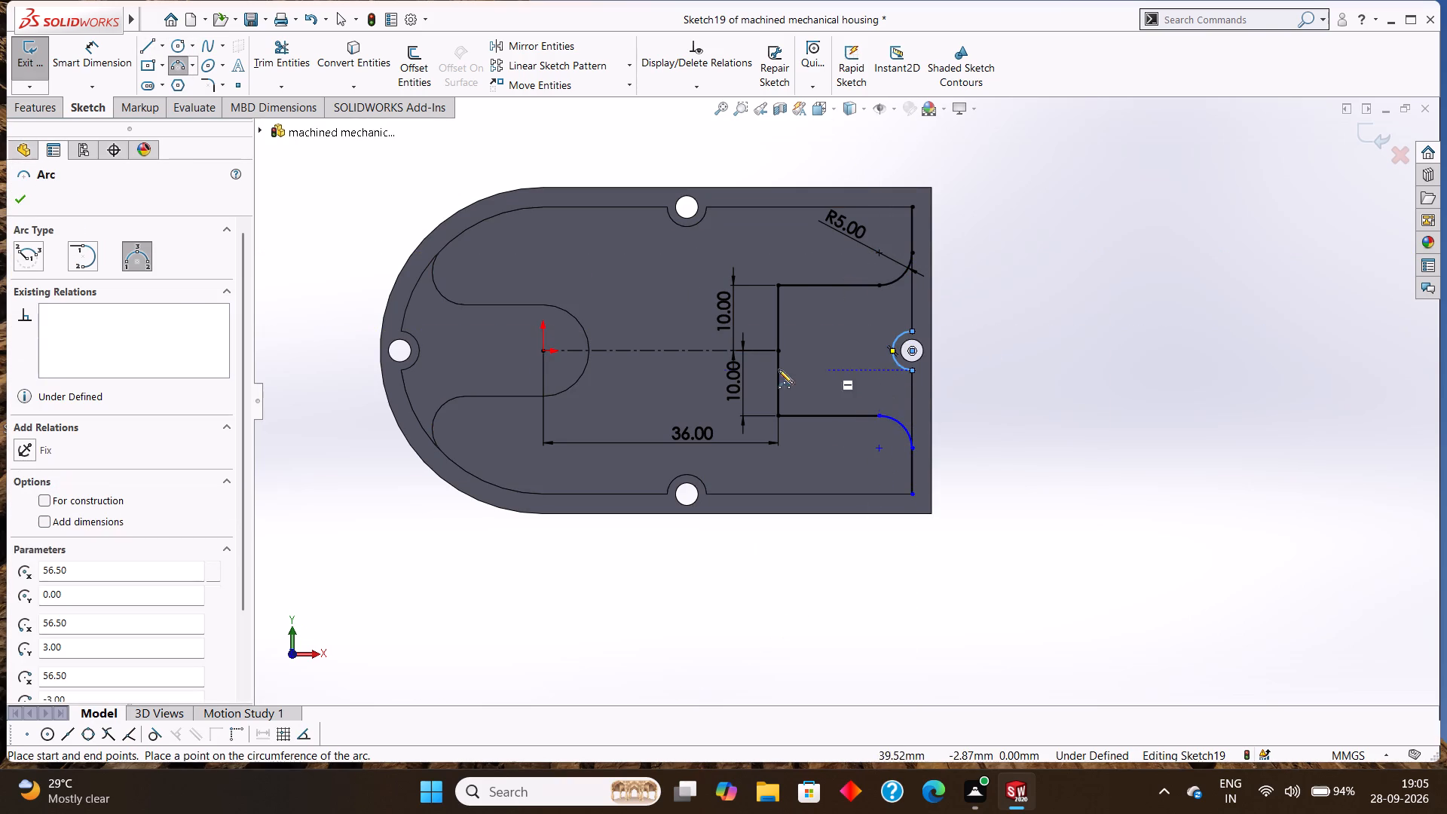
{"action": "left_click", "coordinate": [23, 198]}
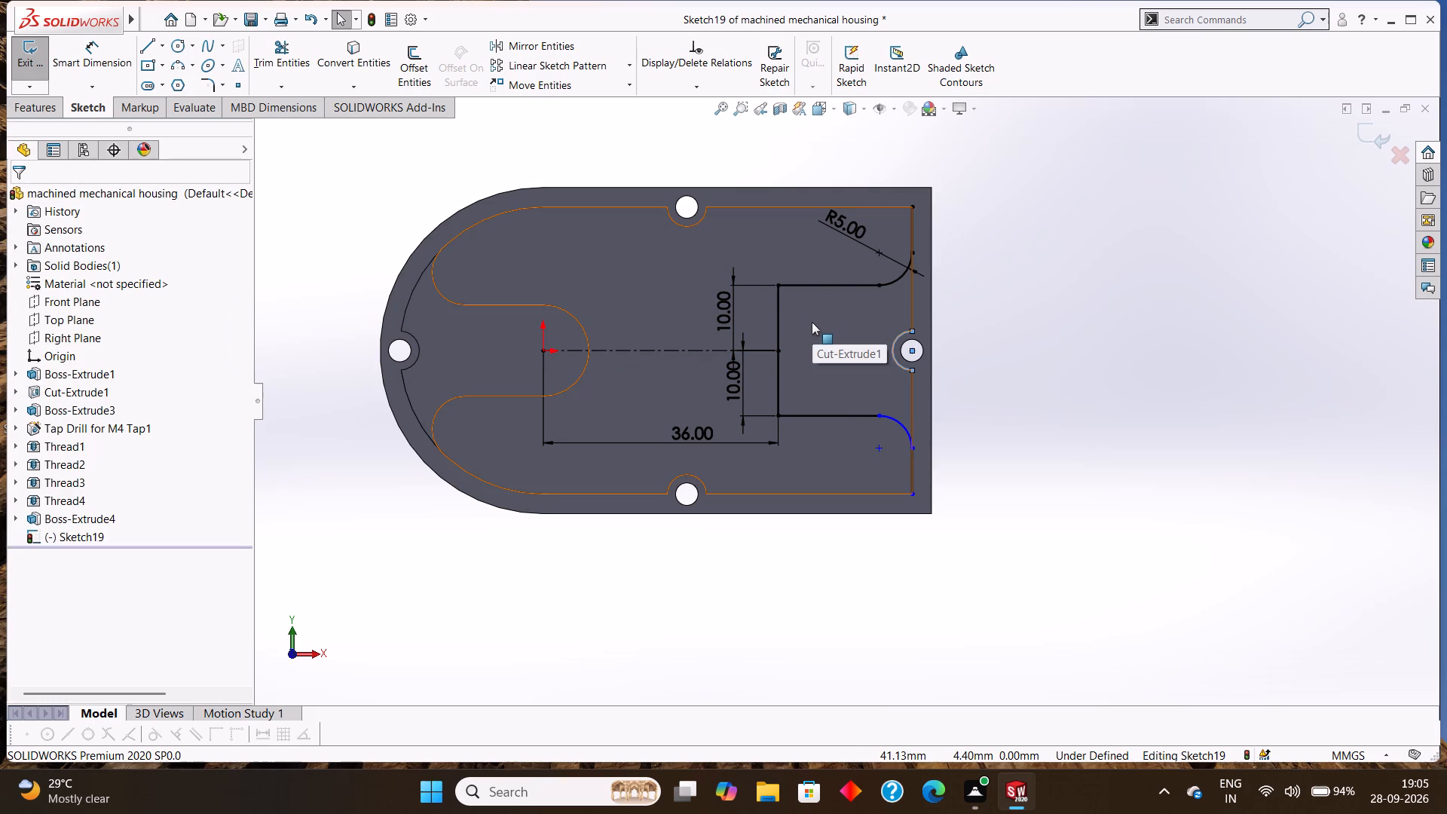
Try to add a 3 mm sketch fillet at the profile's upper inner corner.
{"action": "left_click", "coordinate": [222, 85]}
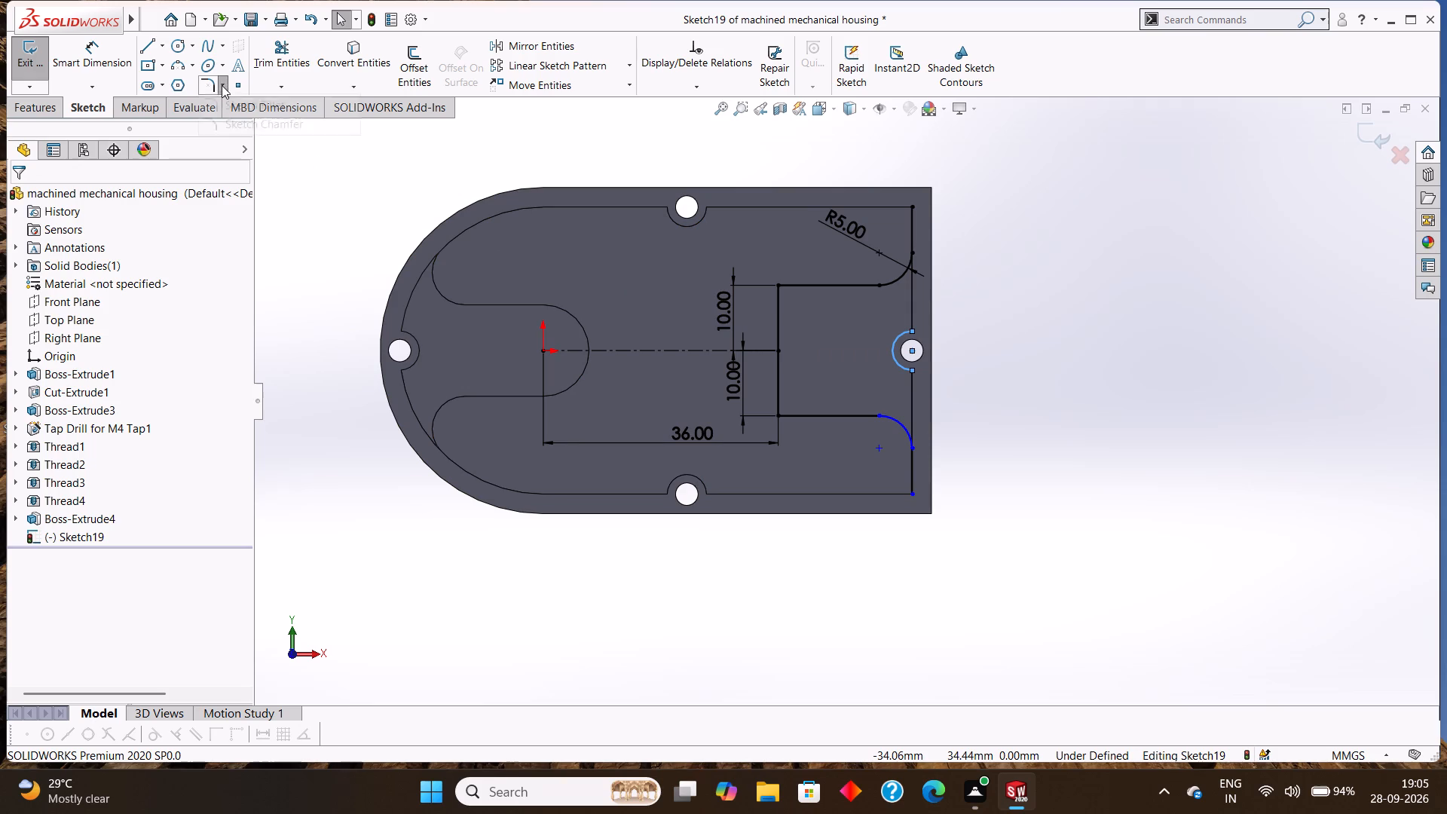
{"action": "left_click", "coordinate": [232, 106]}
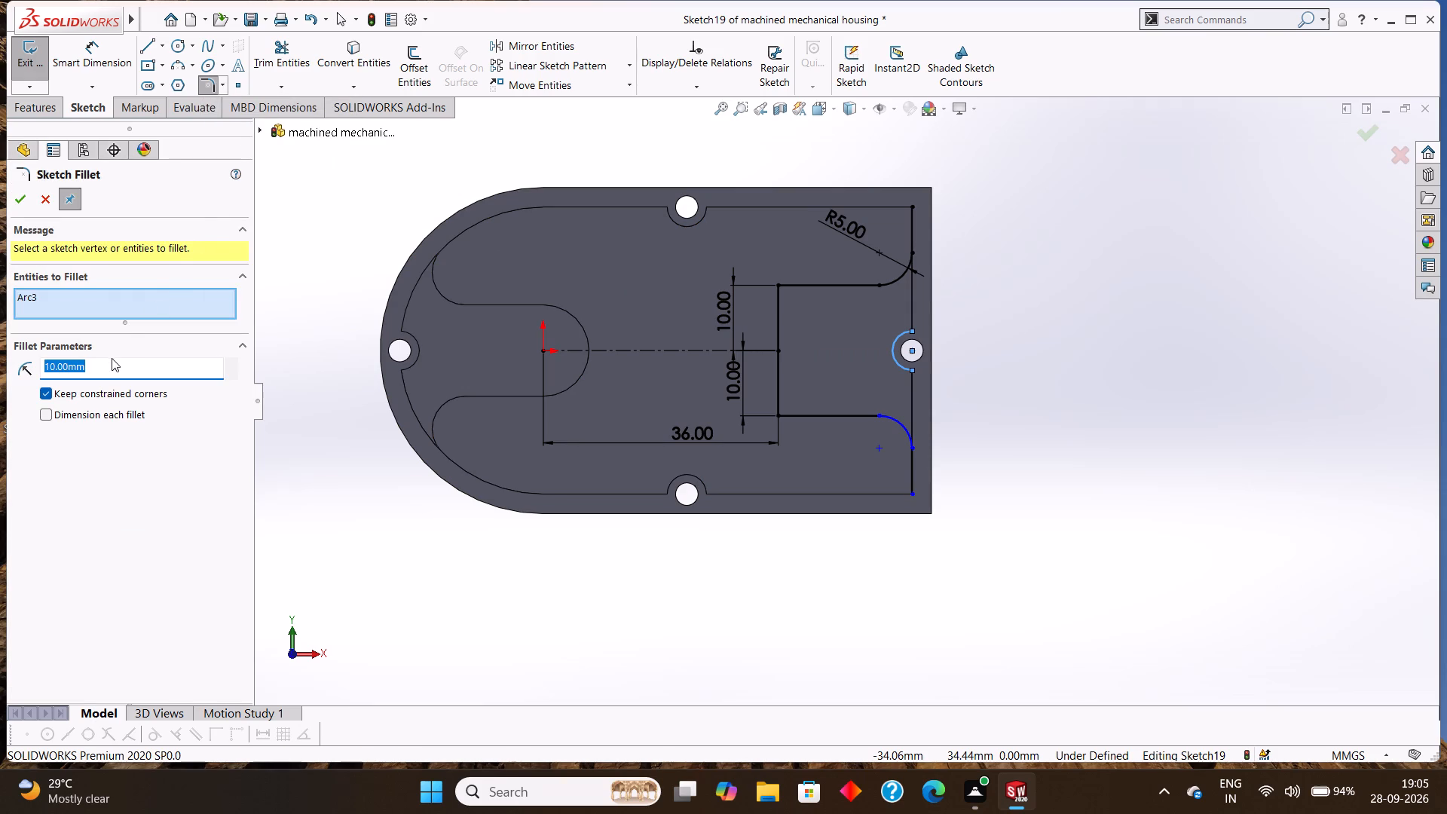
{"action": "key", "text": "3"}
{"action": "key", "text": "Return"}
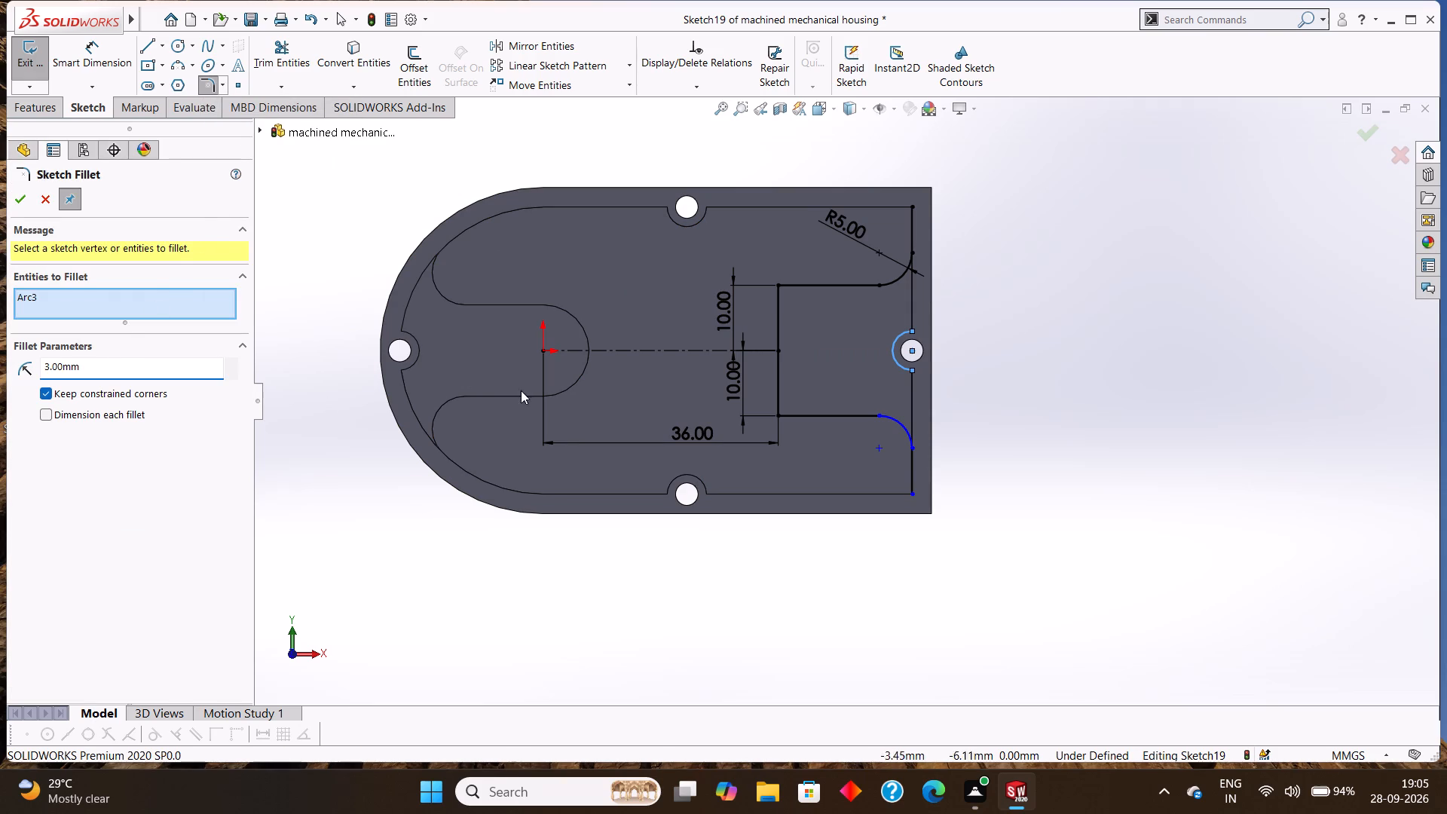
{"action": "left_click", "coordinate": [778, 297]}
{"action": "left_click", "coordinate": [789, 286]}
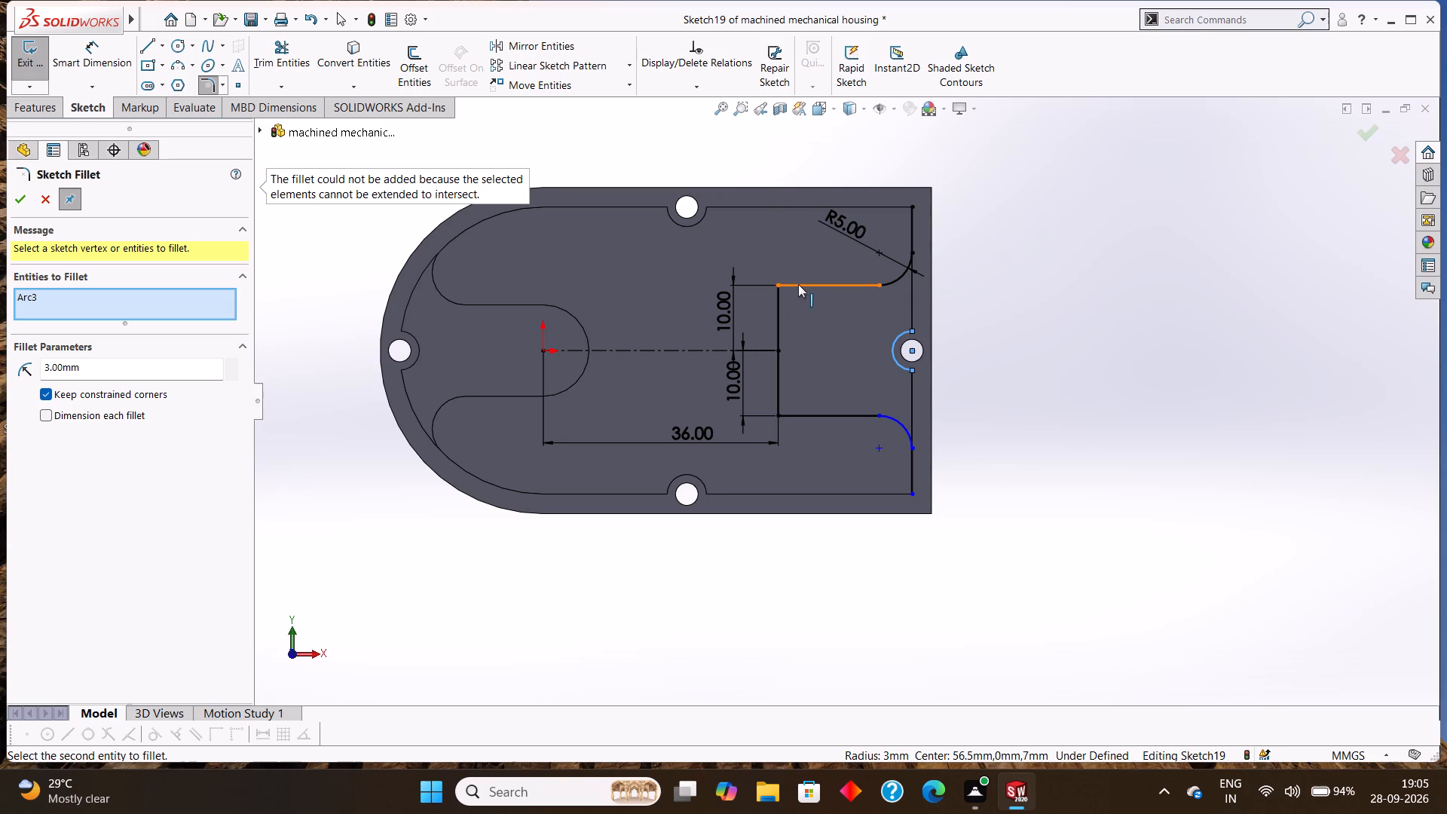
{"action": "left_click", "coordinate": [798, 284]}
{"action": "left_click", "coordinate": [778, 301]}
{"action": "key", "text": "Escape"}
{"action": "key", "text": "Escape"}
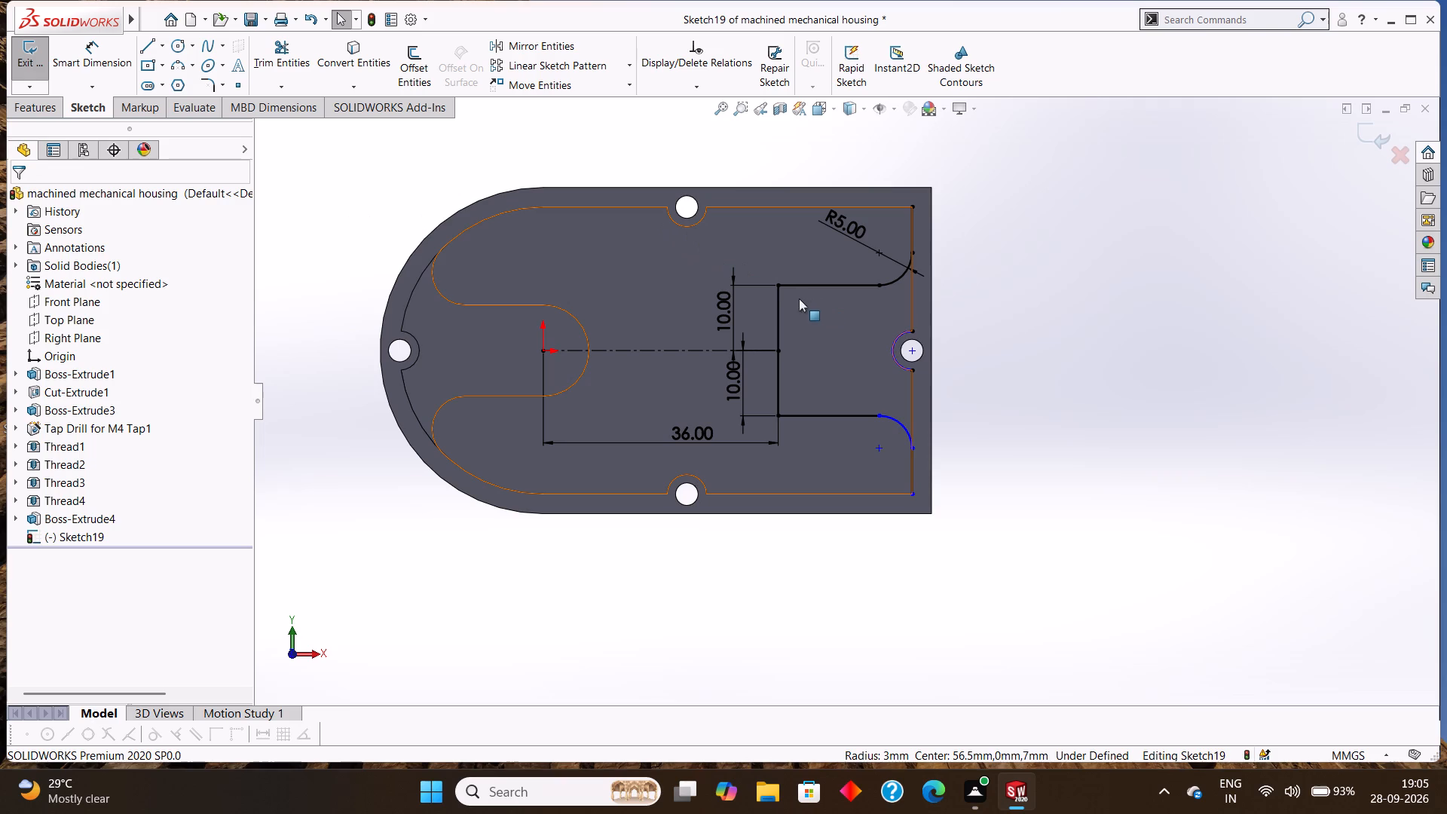
Delete the two 10 mm vertical dimensions measured from the centerline to the profile's upper and lower horizontal lines.
{"action": "right_click", "coordinate": [727, 293]}
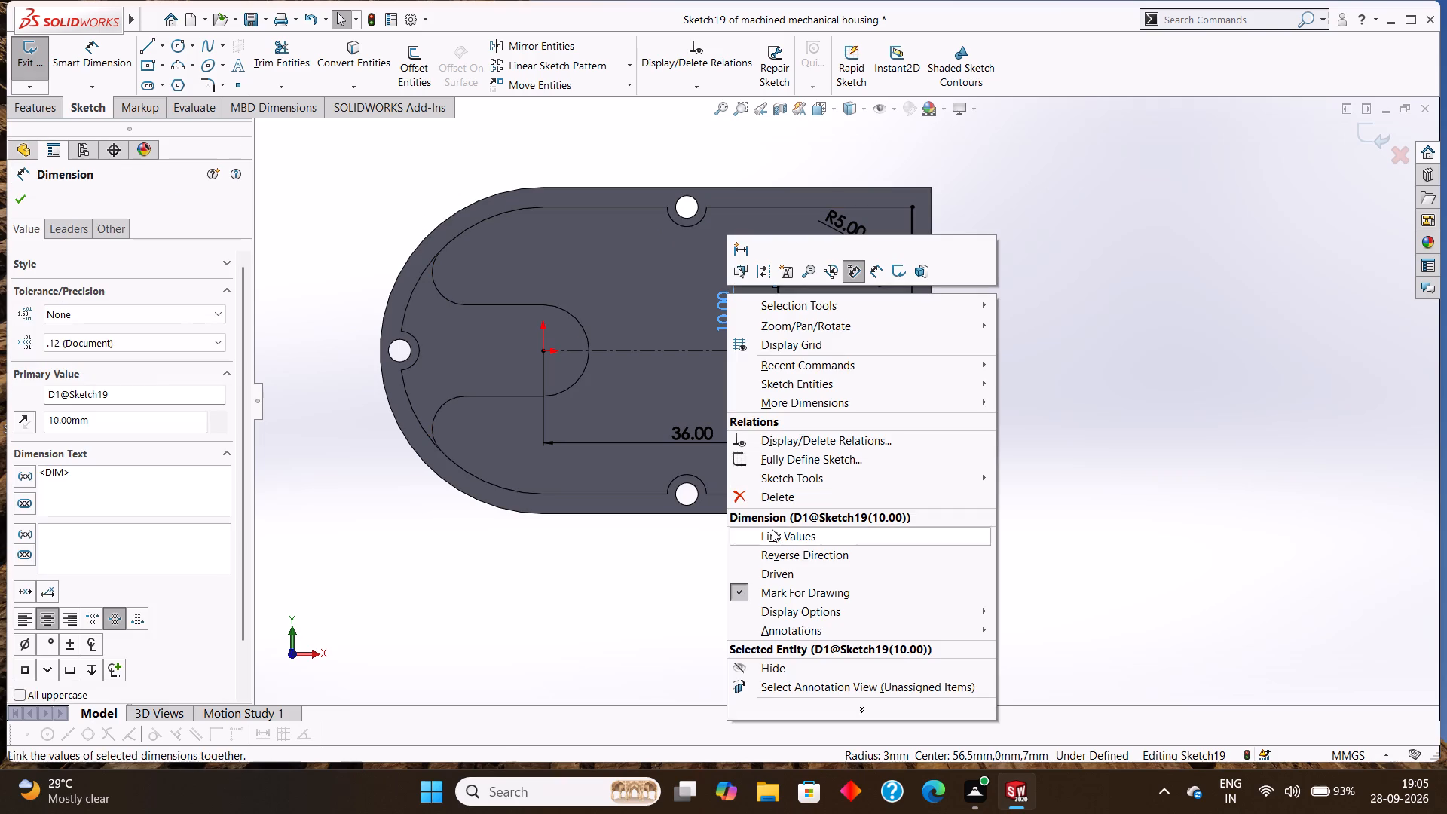
{"action": "left_click", "coordinate": [780, 503]}
{"action": "right_click", "coordinate": [731, 374]}
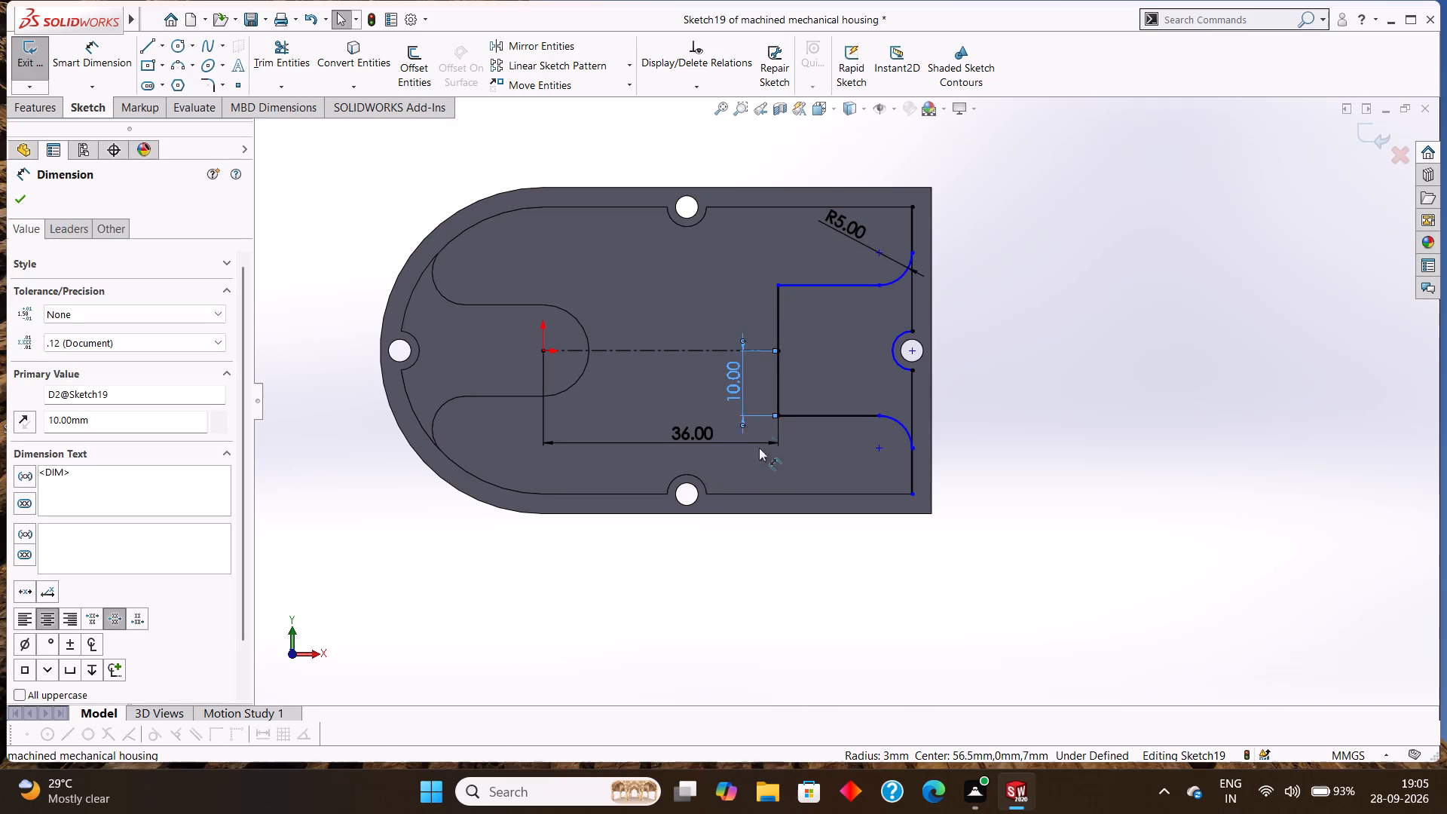
{"action": "left_click", "coordinate": [780, 577]}
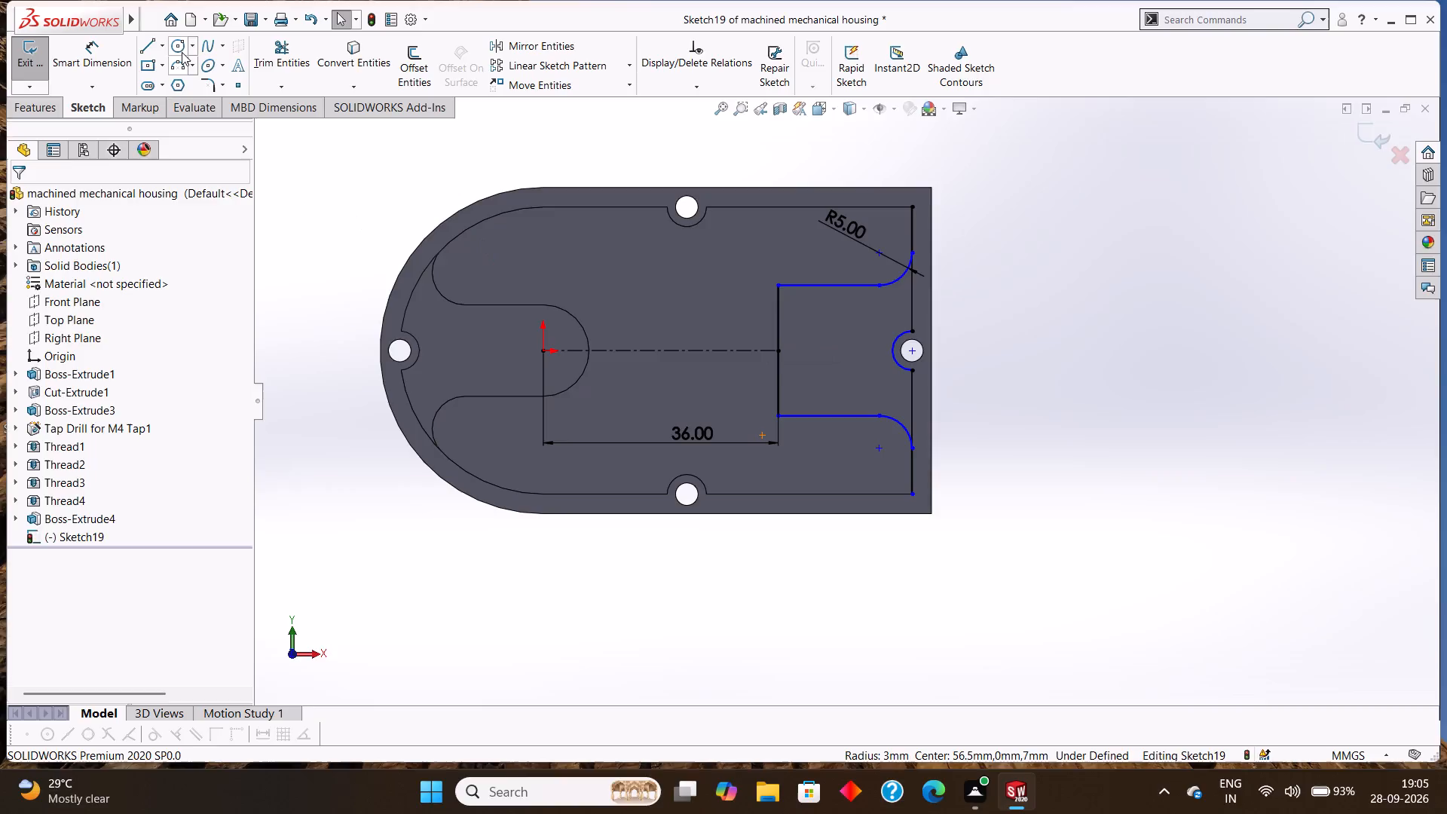
Add 3 mm sketch fillets at the upper and lower inner corners of the end-wall profile.
{"action": "left_click", "coordinate": [222, 84]}
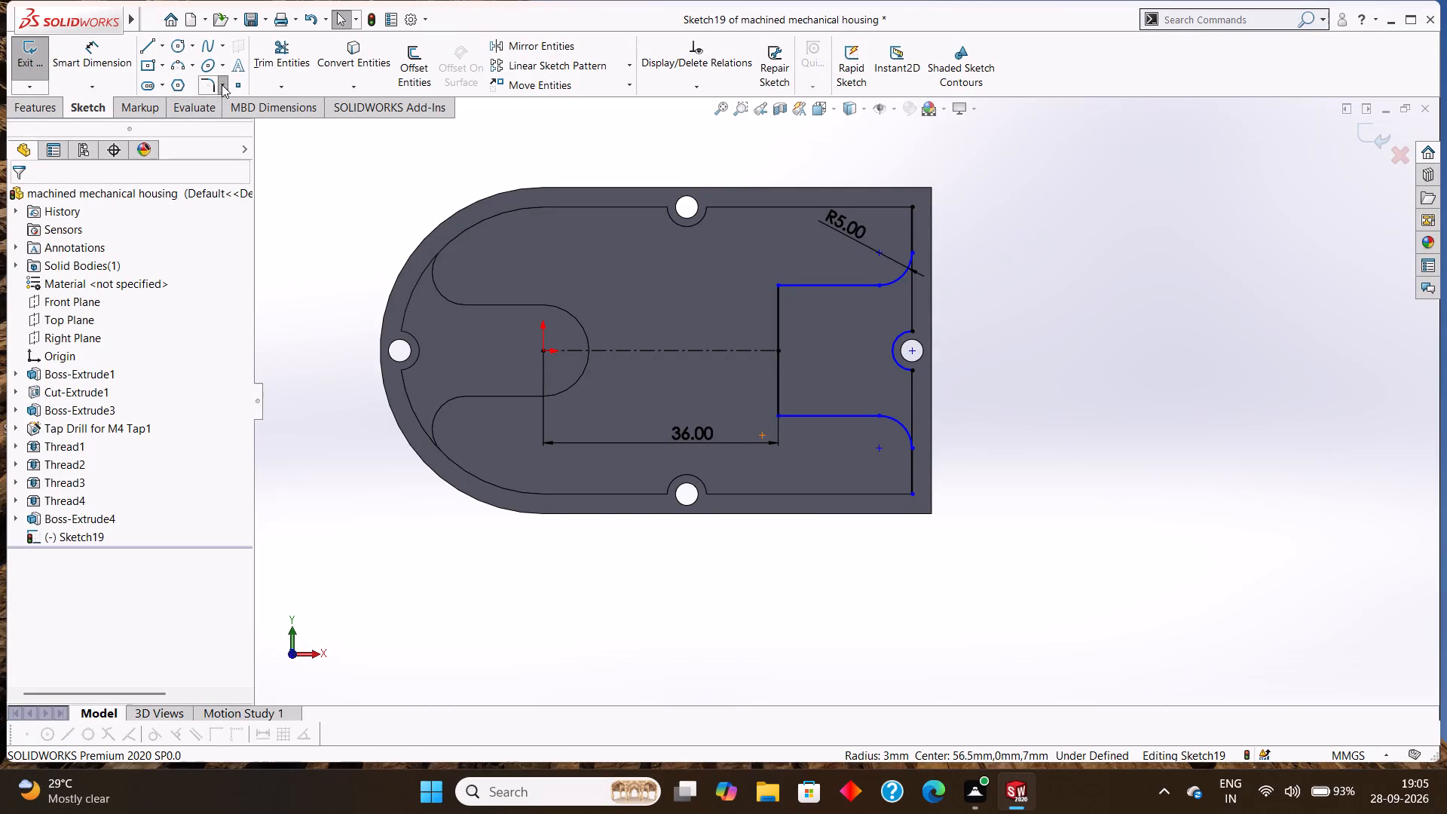
{"action": "left_click", "coordinate": [229, 103]}
{"action": "left_click", "coordinate": [800, 288]}
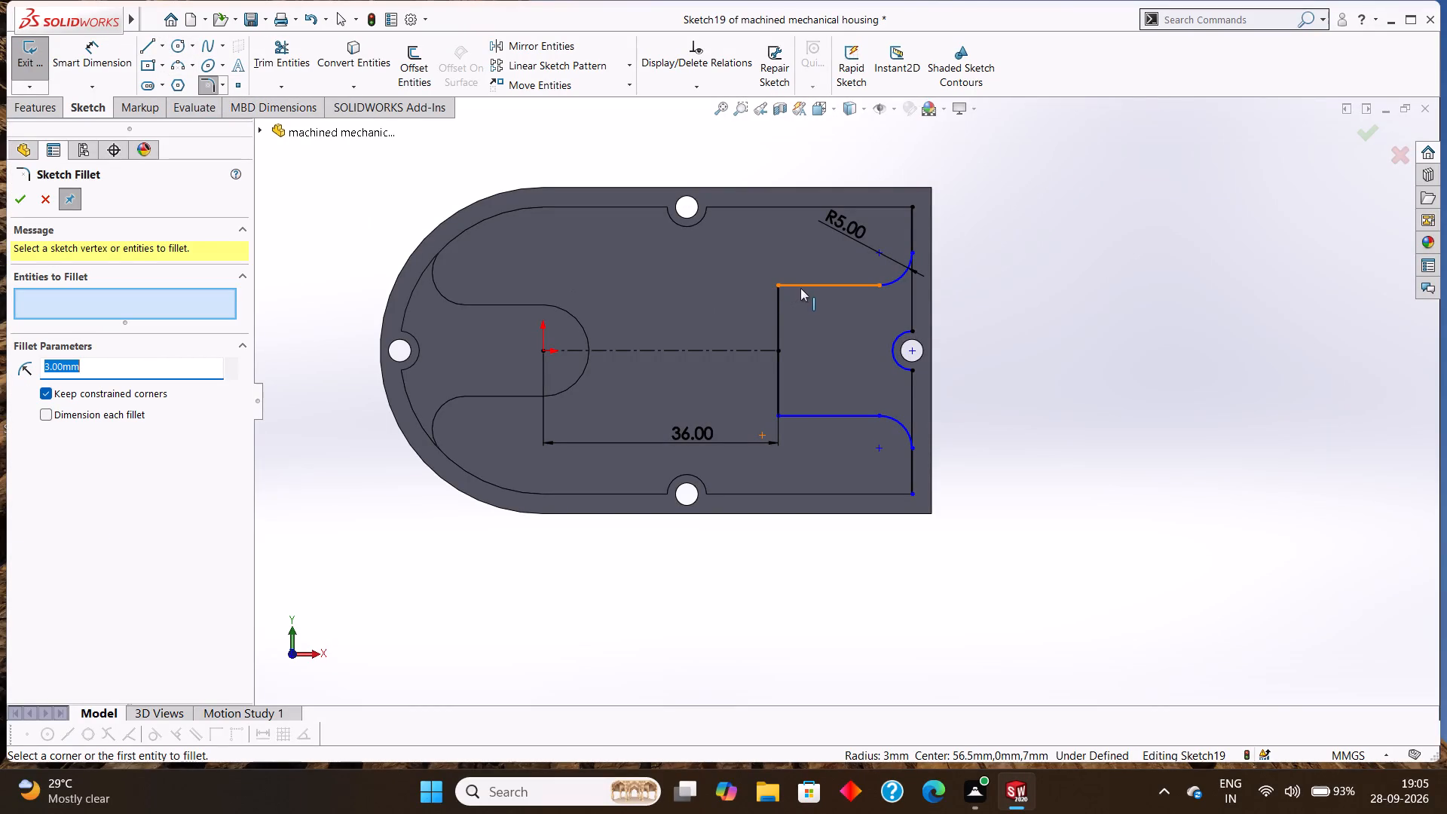
{"action": "left_click", "coordinate": [779, 298]}
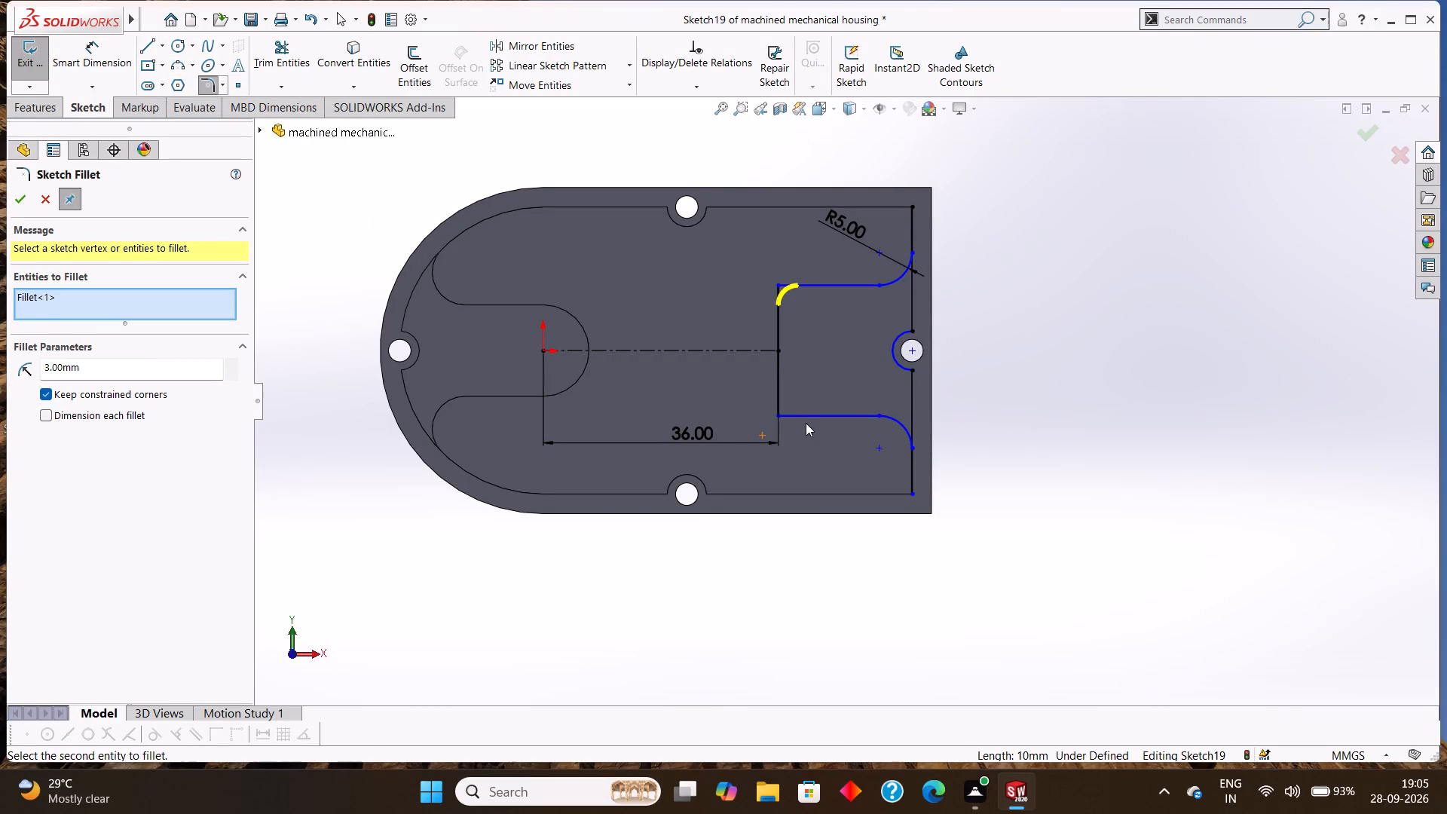
{"action": "left_click", "coordinate": [806, 419]}
{"action": "left_click", "coordinate": [781, 396]}
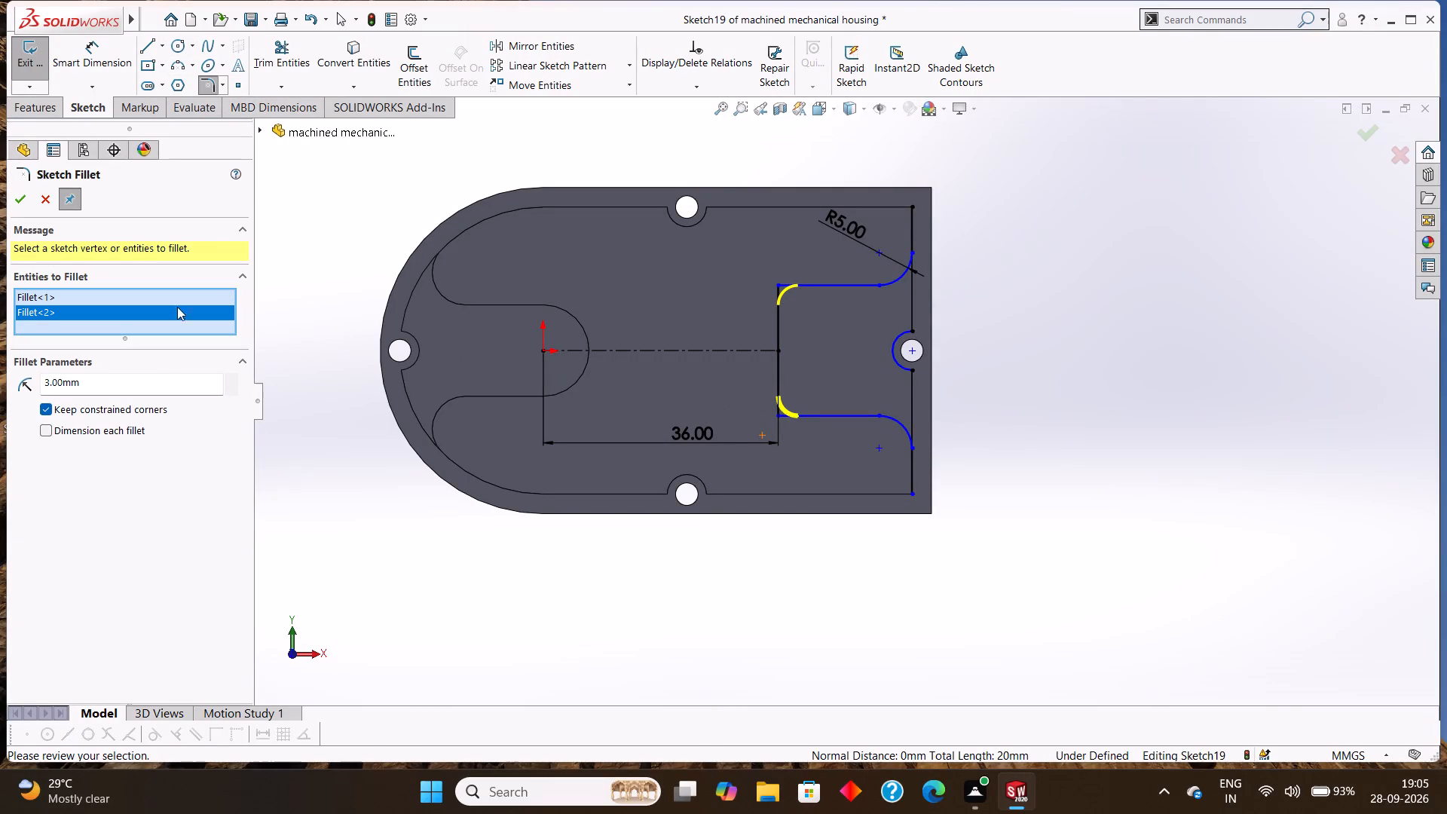
{"action": "left_click", "coordinate": [26, 199]}
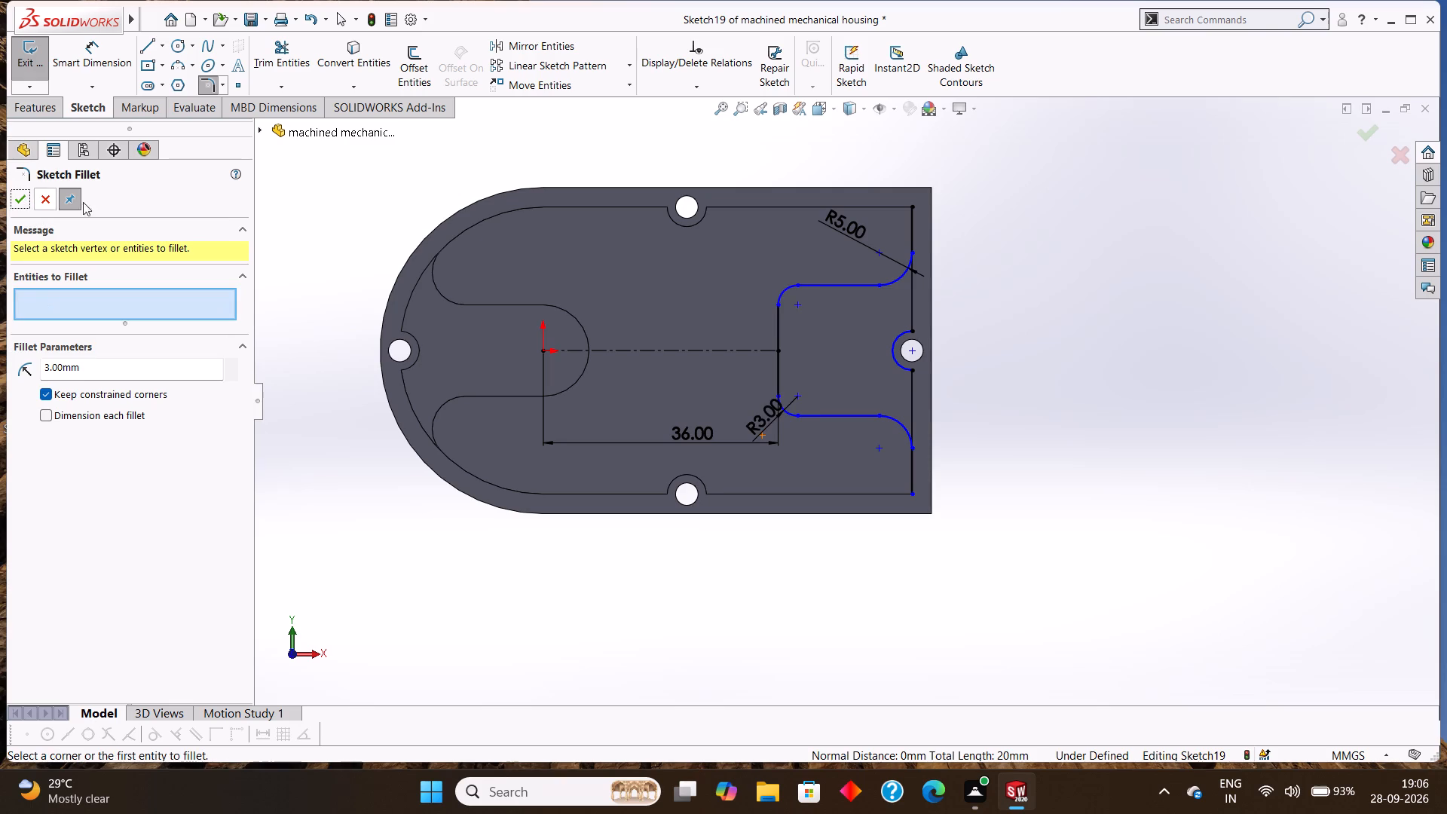
{"action": "left_click", "coordinate": [20, 194]}
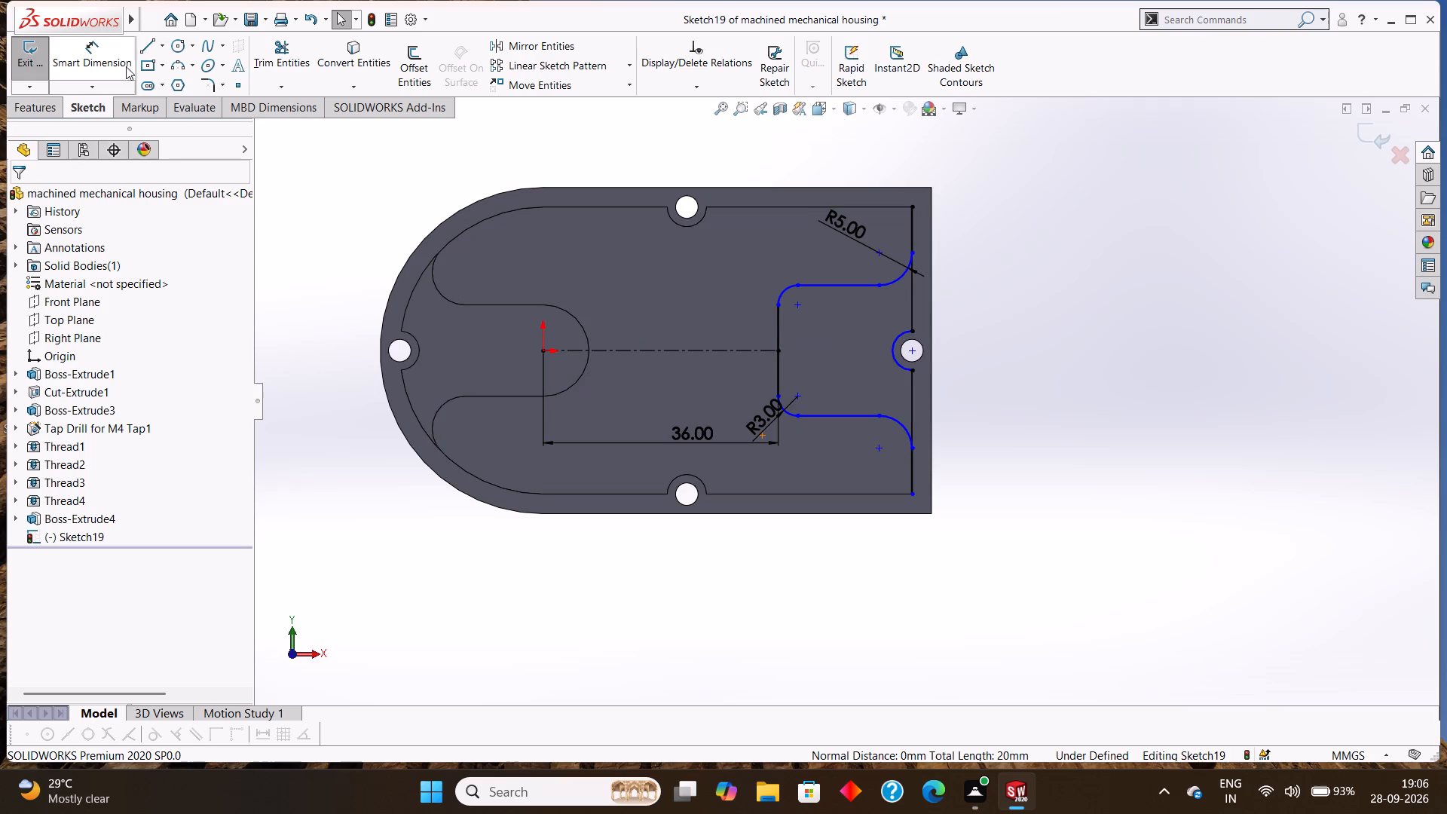
Dimension the profile's inner vertical line segments above and below the centerline at 7 mm each.
{"action": "left_click", "coordinate": [112, 46]}
{"action": "left_click", "coordinate": [780, 319]}
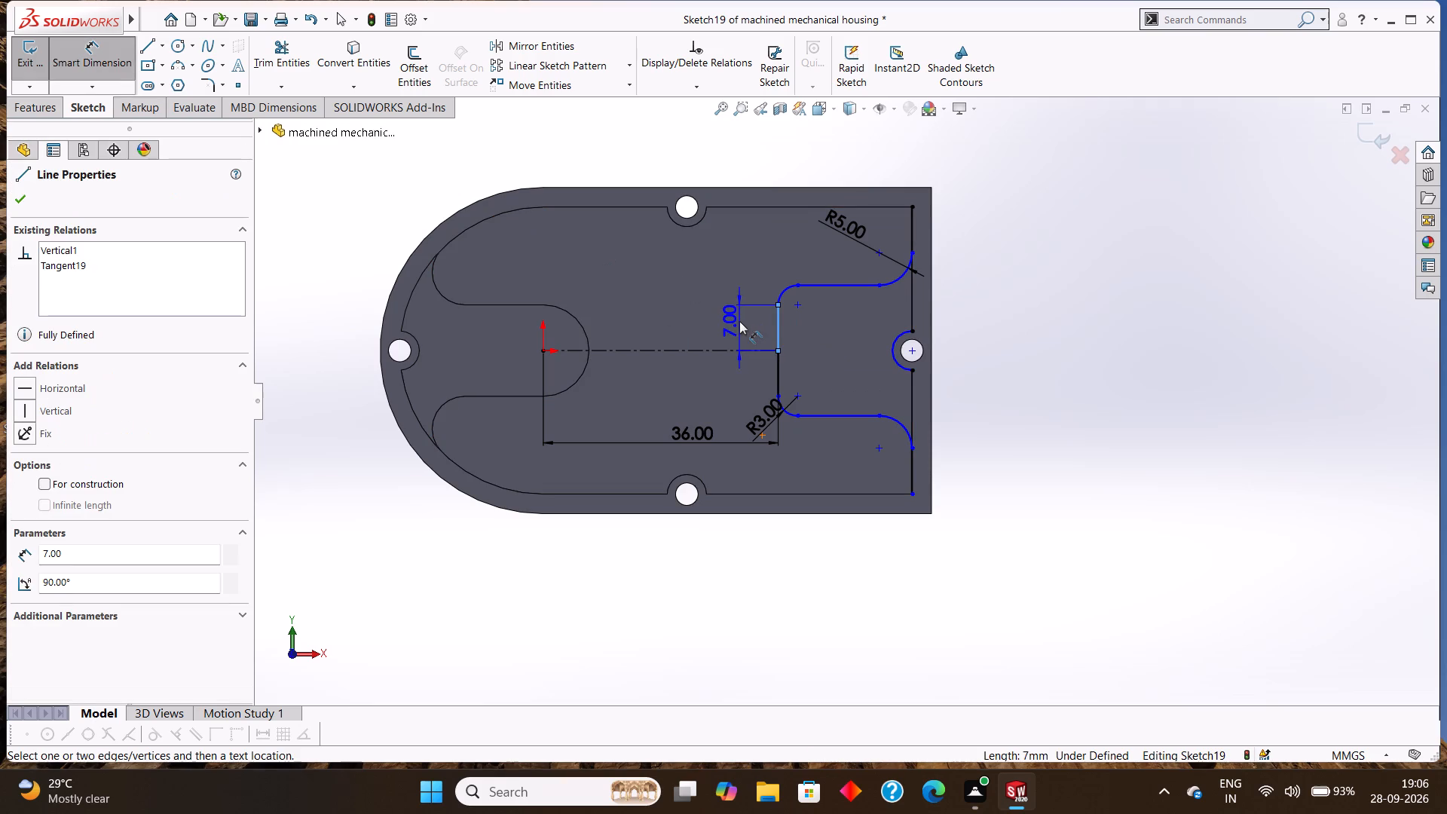
{"action": "left_click", "coordinate": [742, 321]}
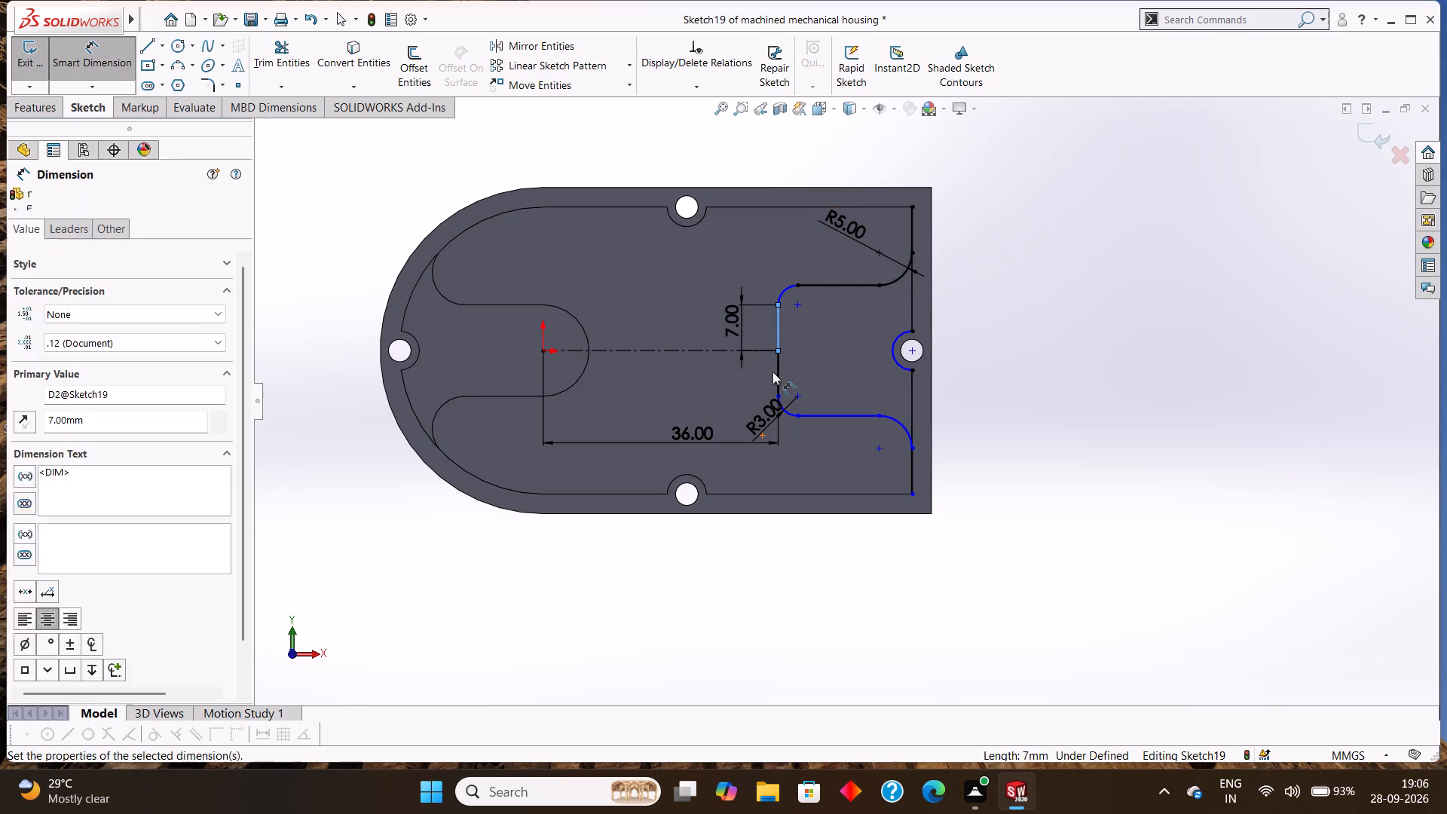
{"action": "left_click", "coordinate": [677, 301]}
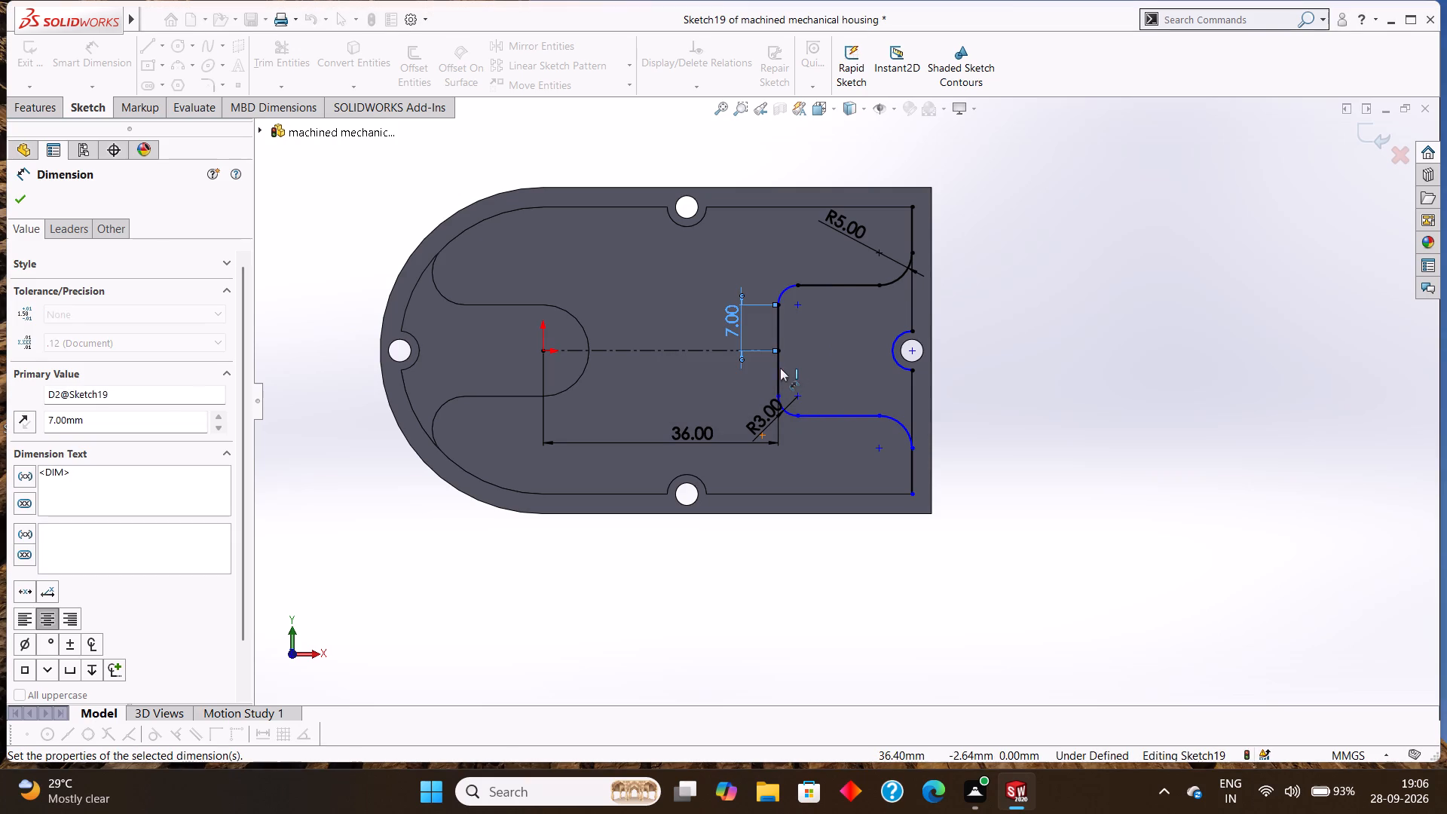
{"action": "left_click_drag", "start_coordinate": [780, 368], "coordinate": [766, 368]}
{"action": "left_click", "coordinate": [742, 368]}
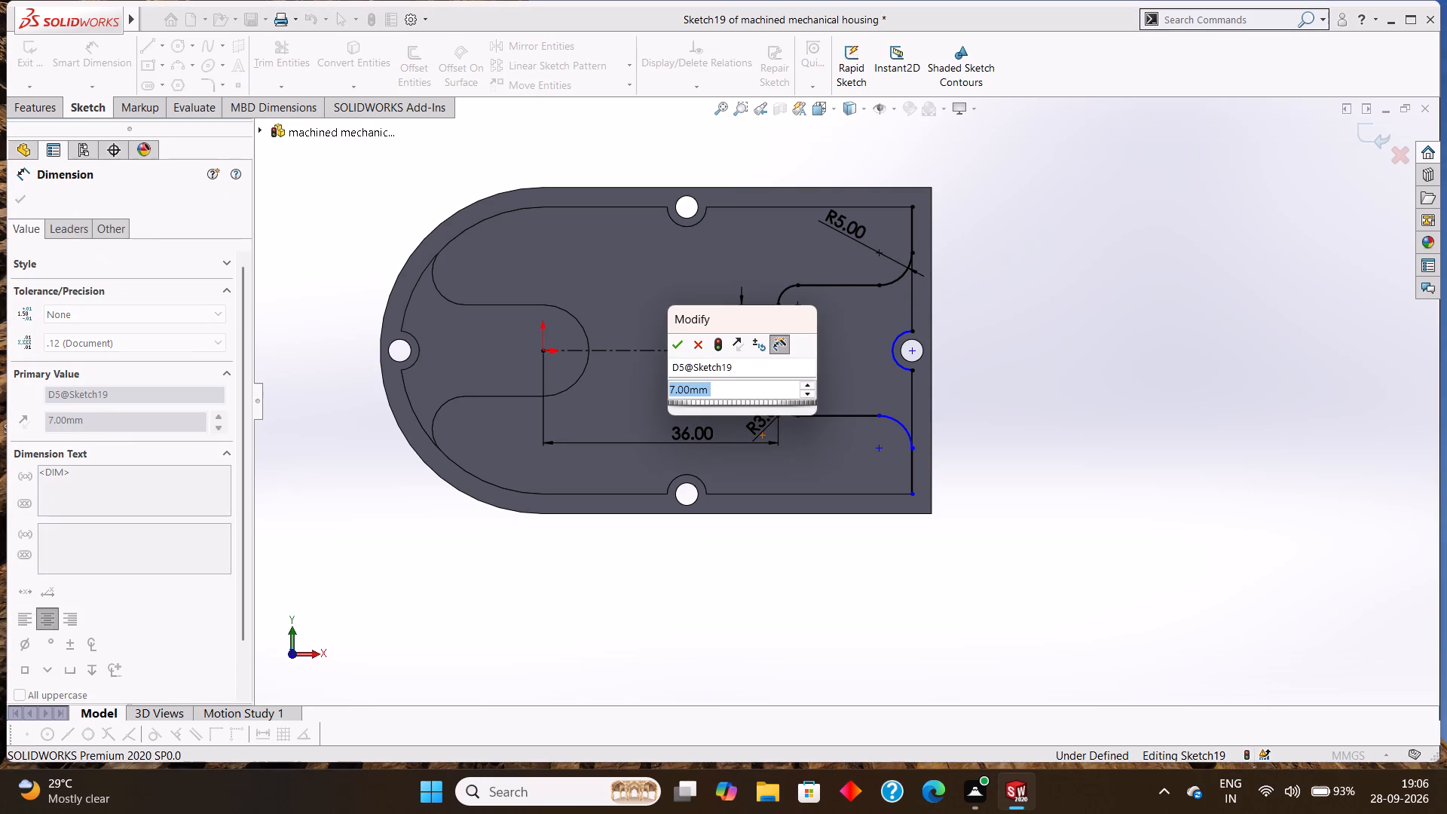
{"action": "left_click", "coordinate": [671, 341]}
Dimension the arc around the end-wall boss at radius 3 mm and the lower corner arc at radius 5 mm.
{"action": "left_click_drag", "start_coordinate": [891, 355], "coordinate": [901, 353]}
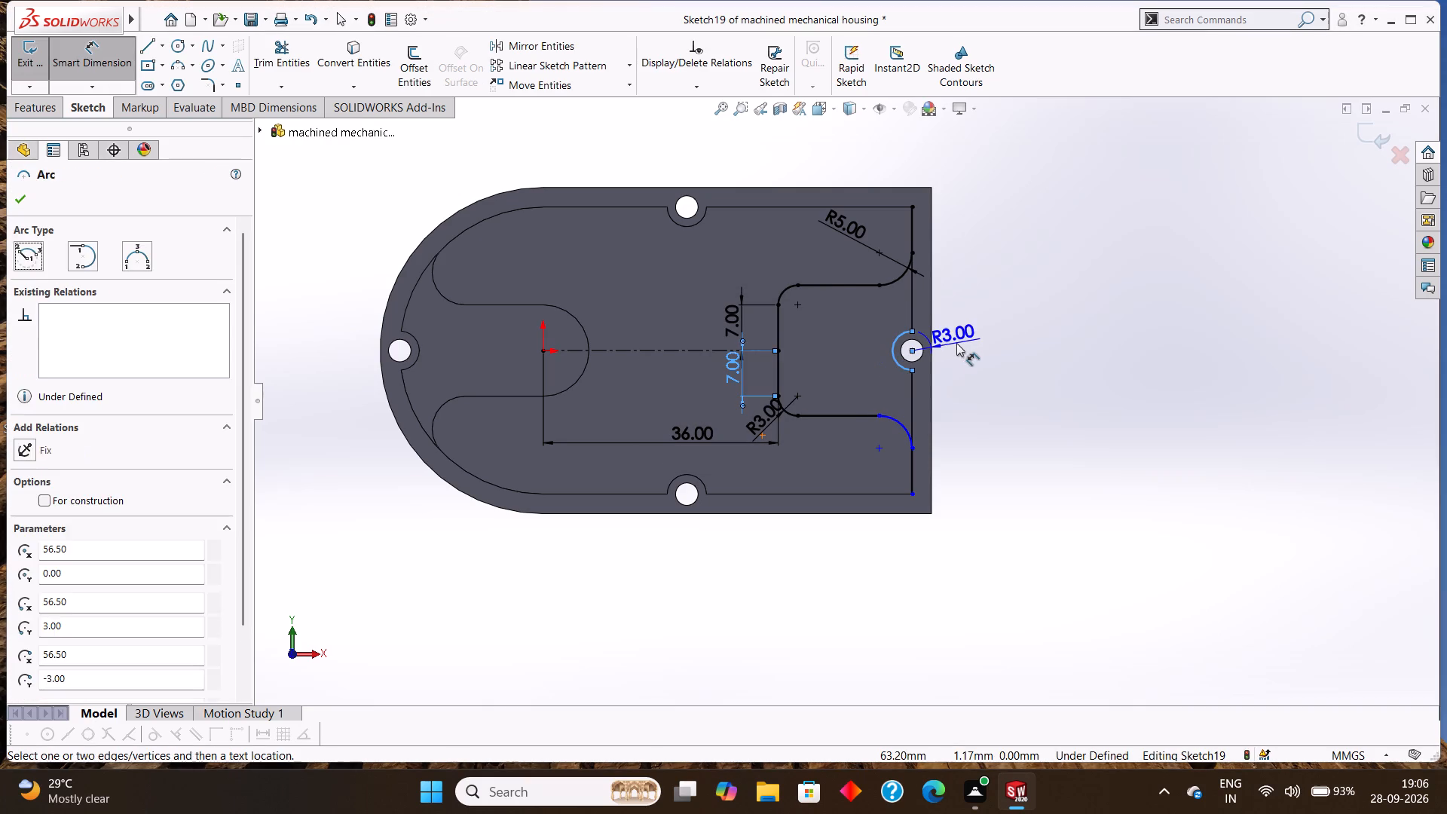
{"action": "left_click", "coordinate": [956, 343]}
{"action": "left_click", "coordinate": [892, 321]}
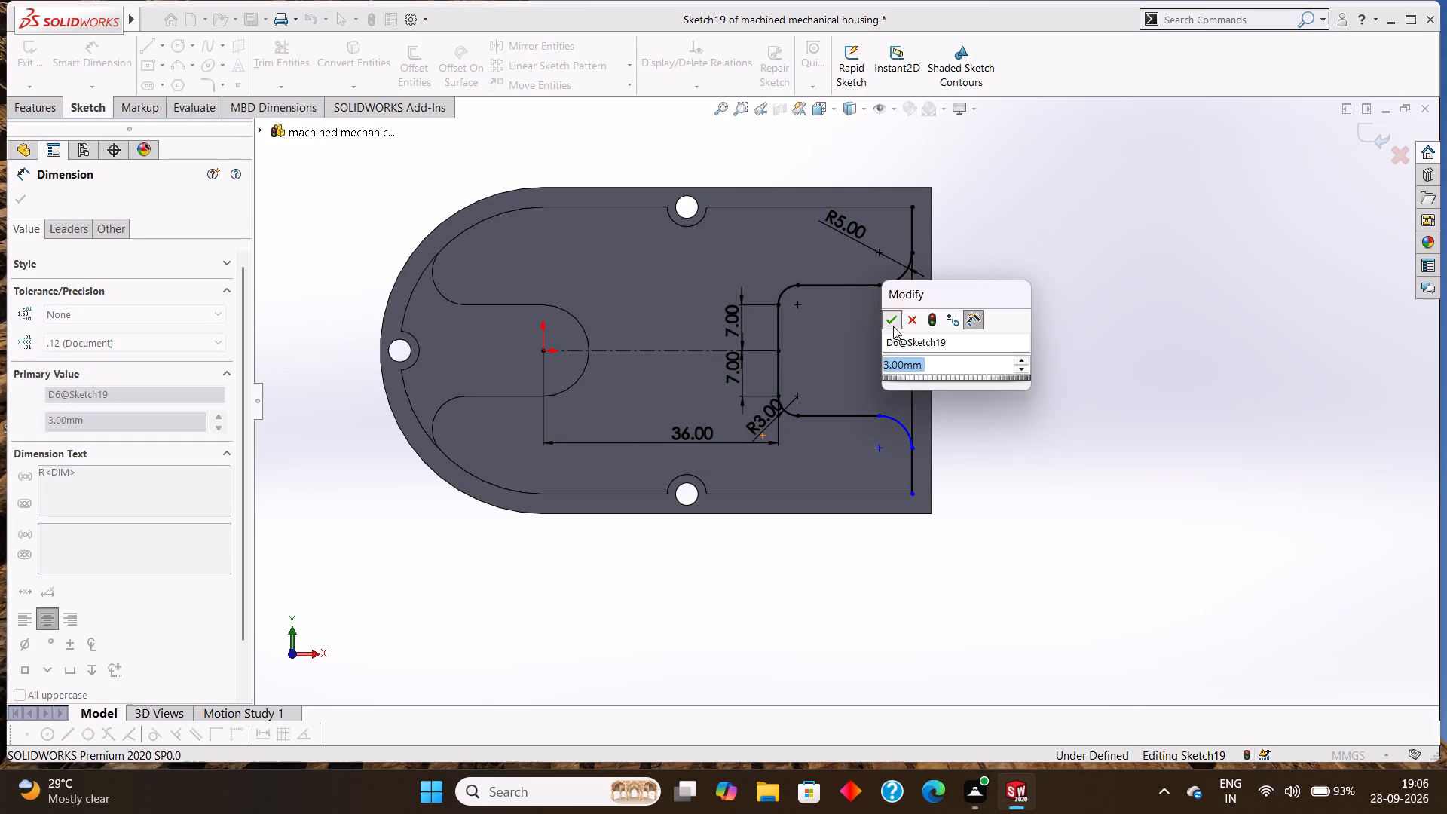
{"action": "left_click_drag", "start_coordinate": [899, 422], "coordinate": [891, 426]}
{"action": "left_click", "coordinate": [837, 444]}
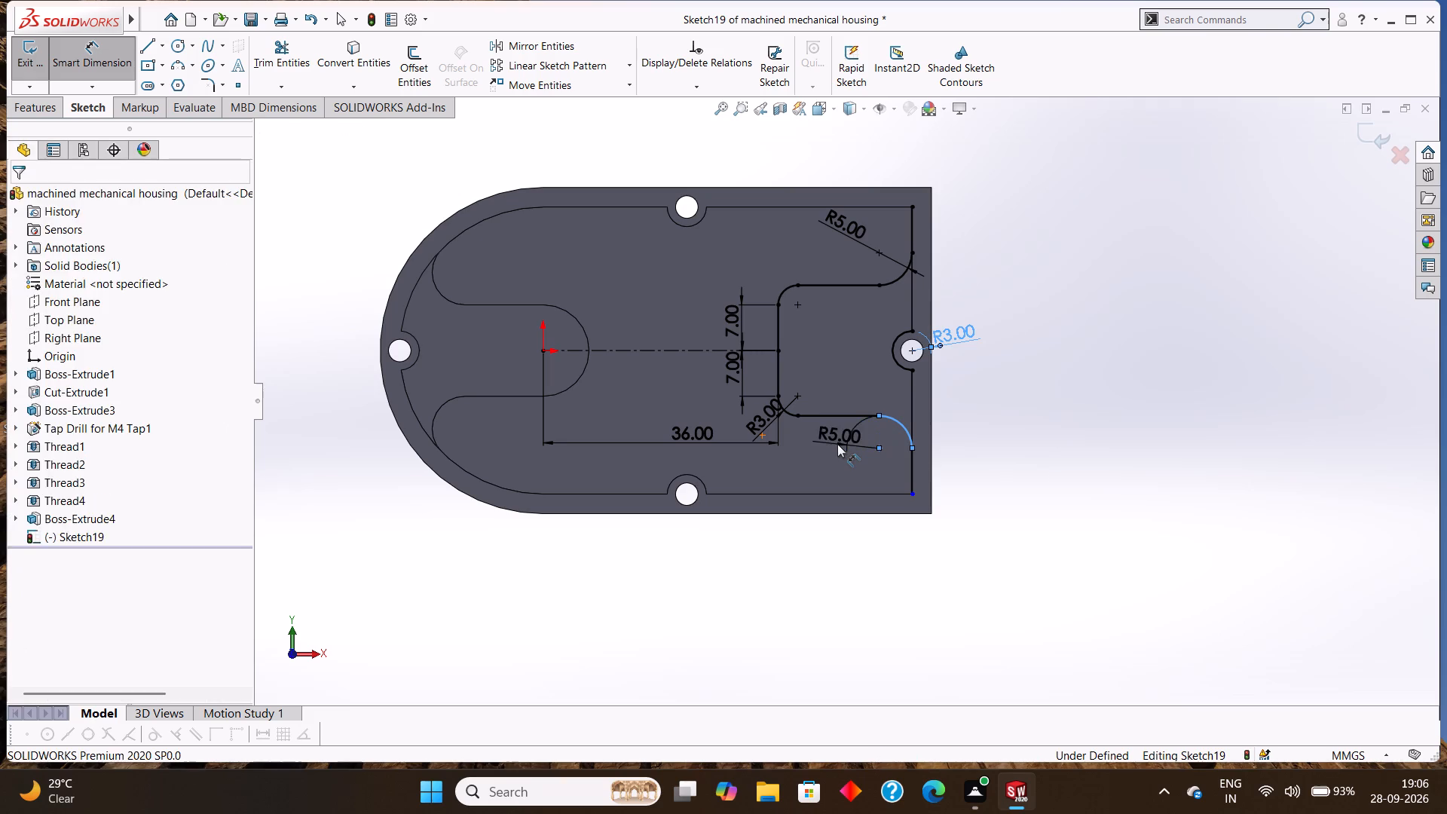
{"action": "left_click", "coordinate": [771, 421]}
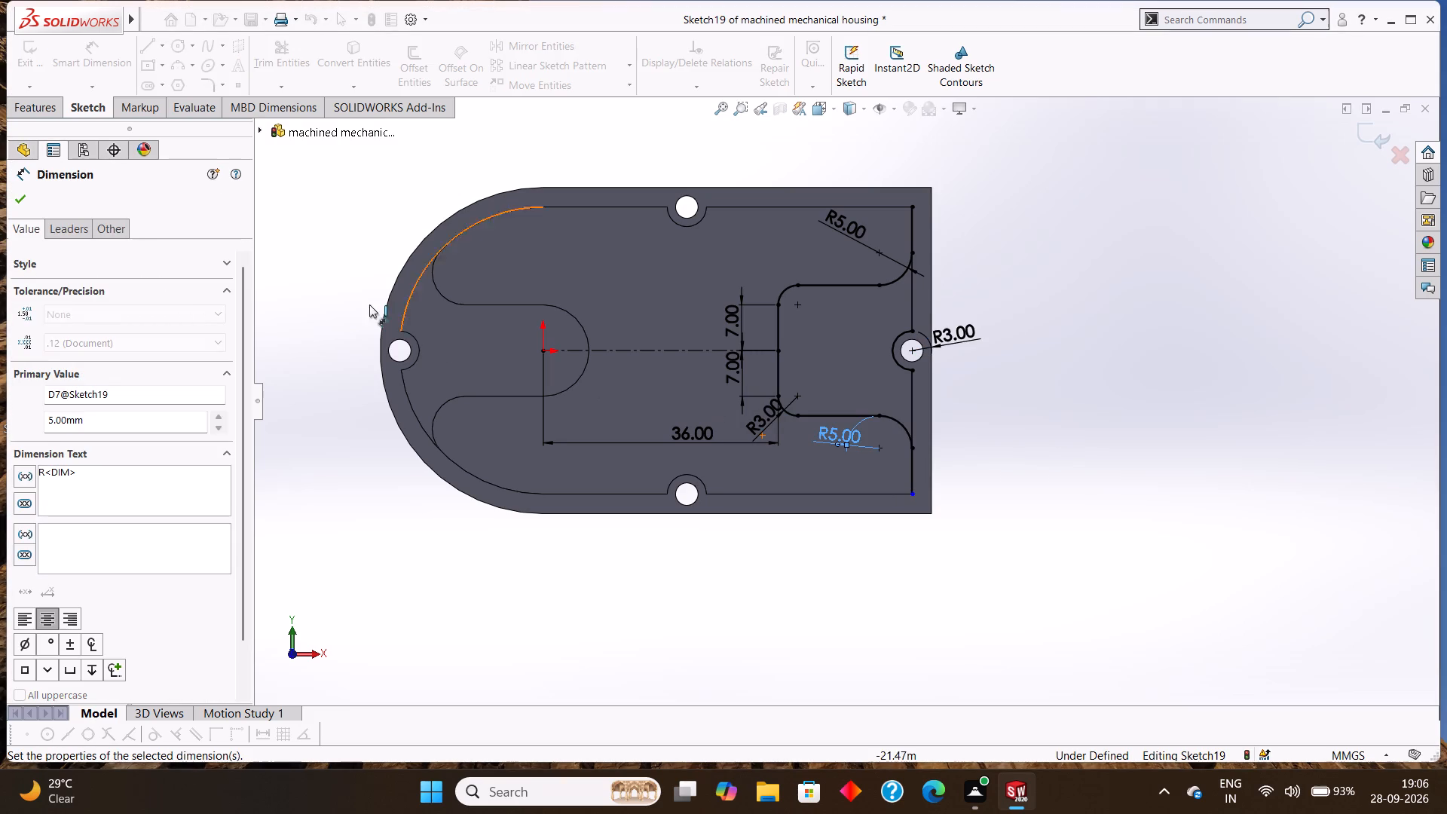
{"action": "left_click", "coordinate": [26, 201]}
Extrude the closed region of the end-wall profile as a blind 5 mm boss merged with the housing.
{"action": "left_click", "coordinate": [26, 112]}
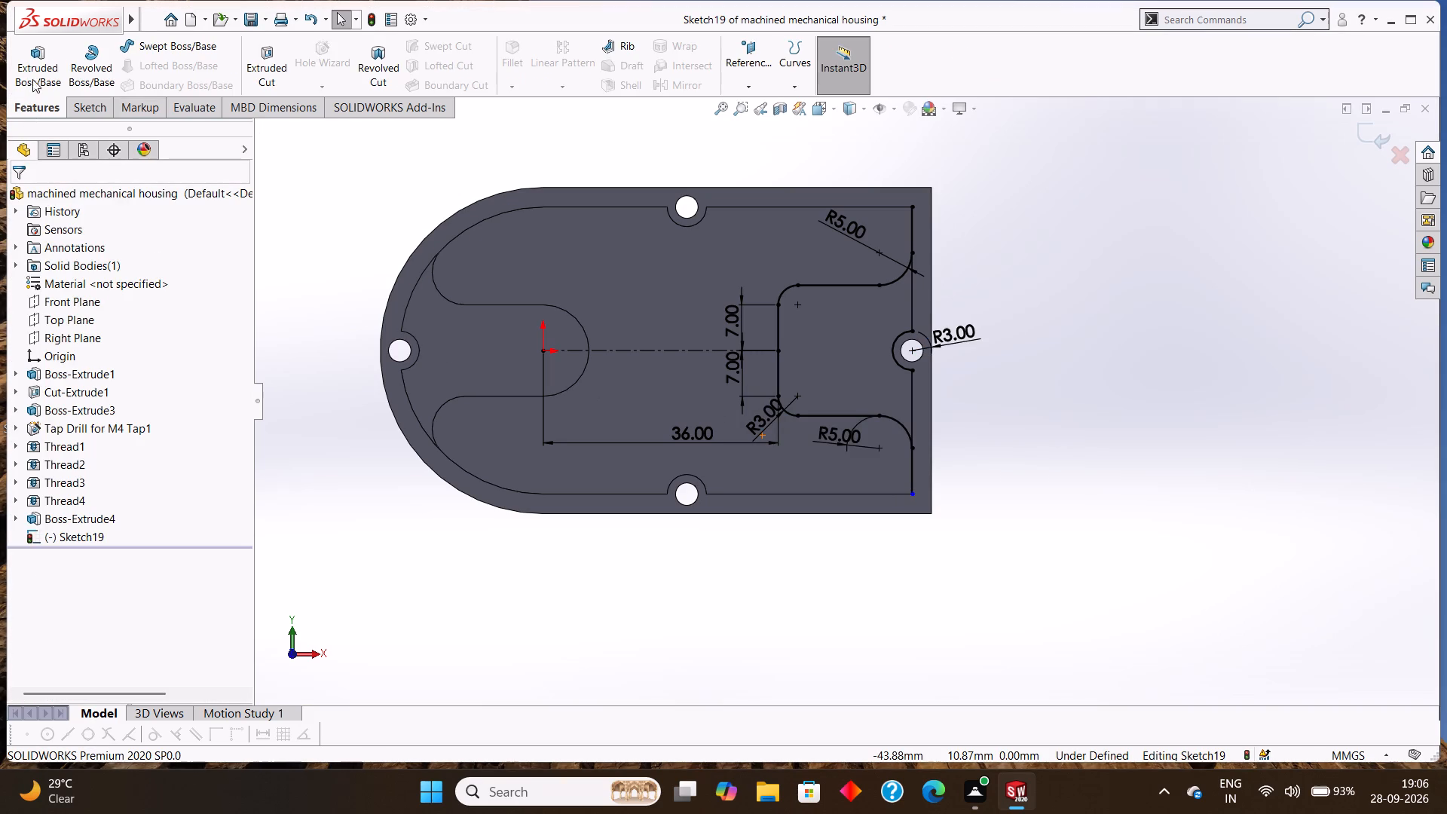
{"action": "left_click", "coordinate": [33, 76]}
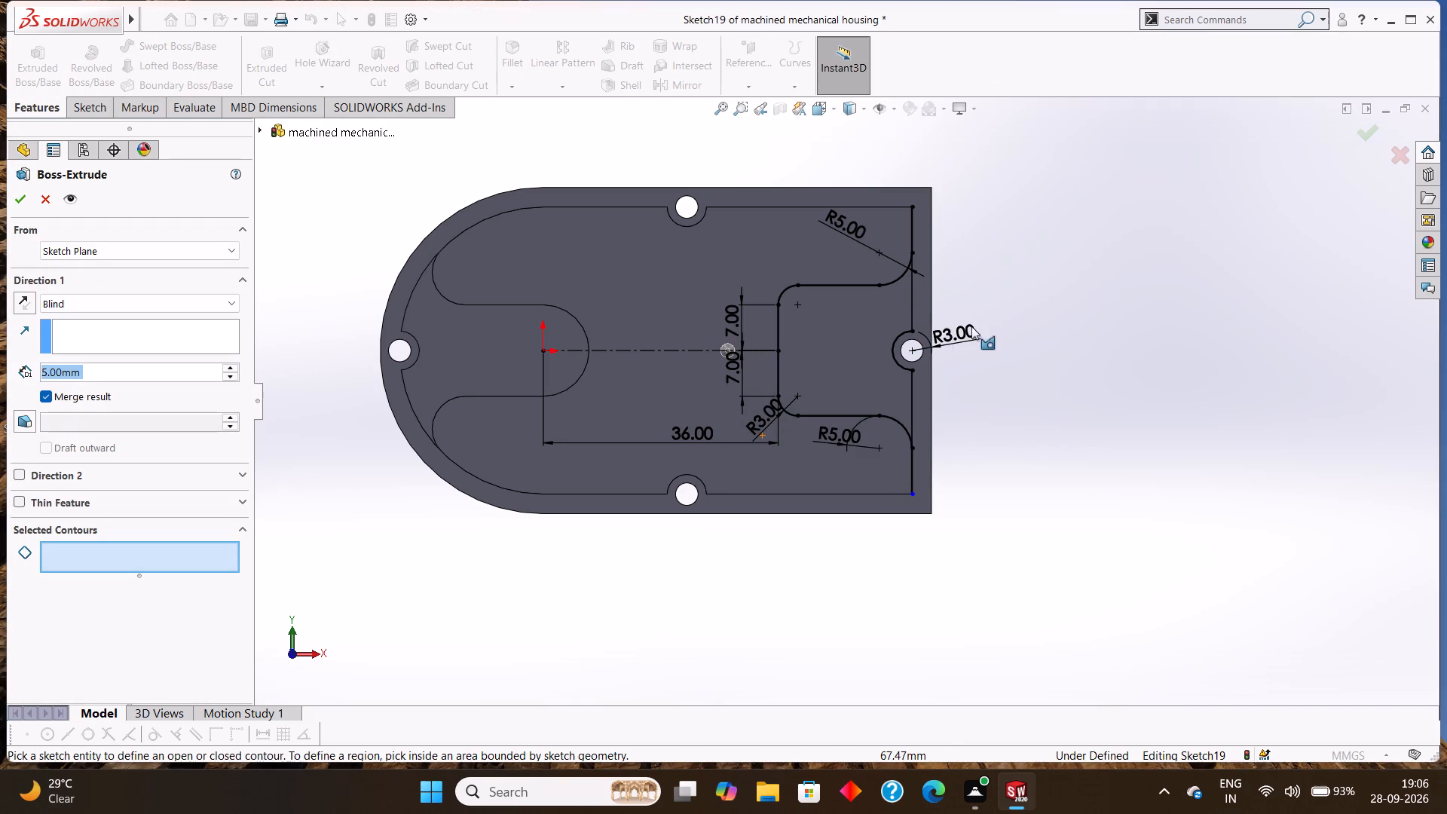
{"action": "left_click", "coordinate": [849, 324]}
{"action": "key", "text": "5"}
{"action": "key", "text": "Return"}
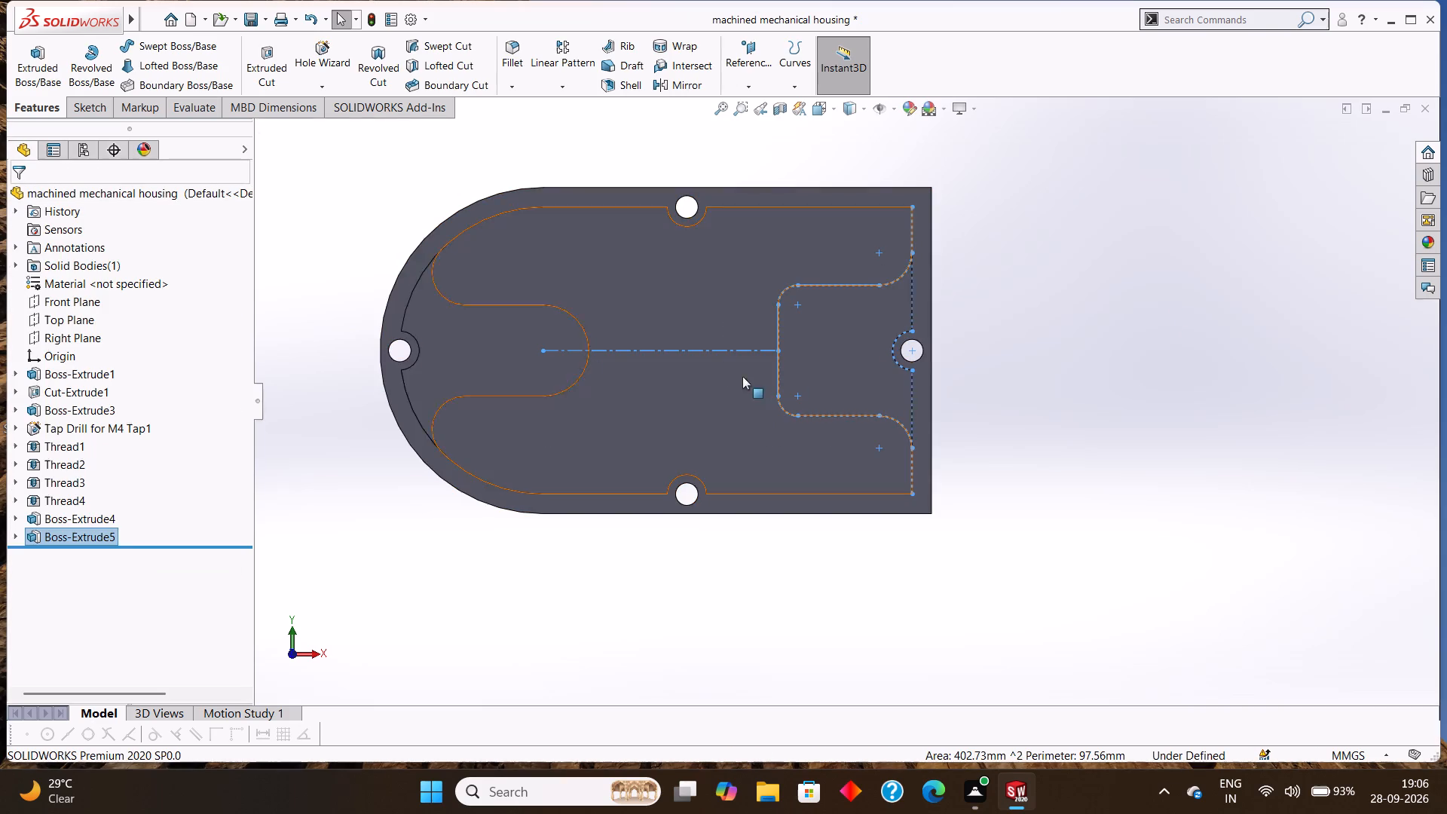
{"action": "left_click", "coordinate": [1151, 396]}
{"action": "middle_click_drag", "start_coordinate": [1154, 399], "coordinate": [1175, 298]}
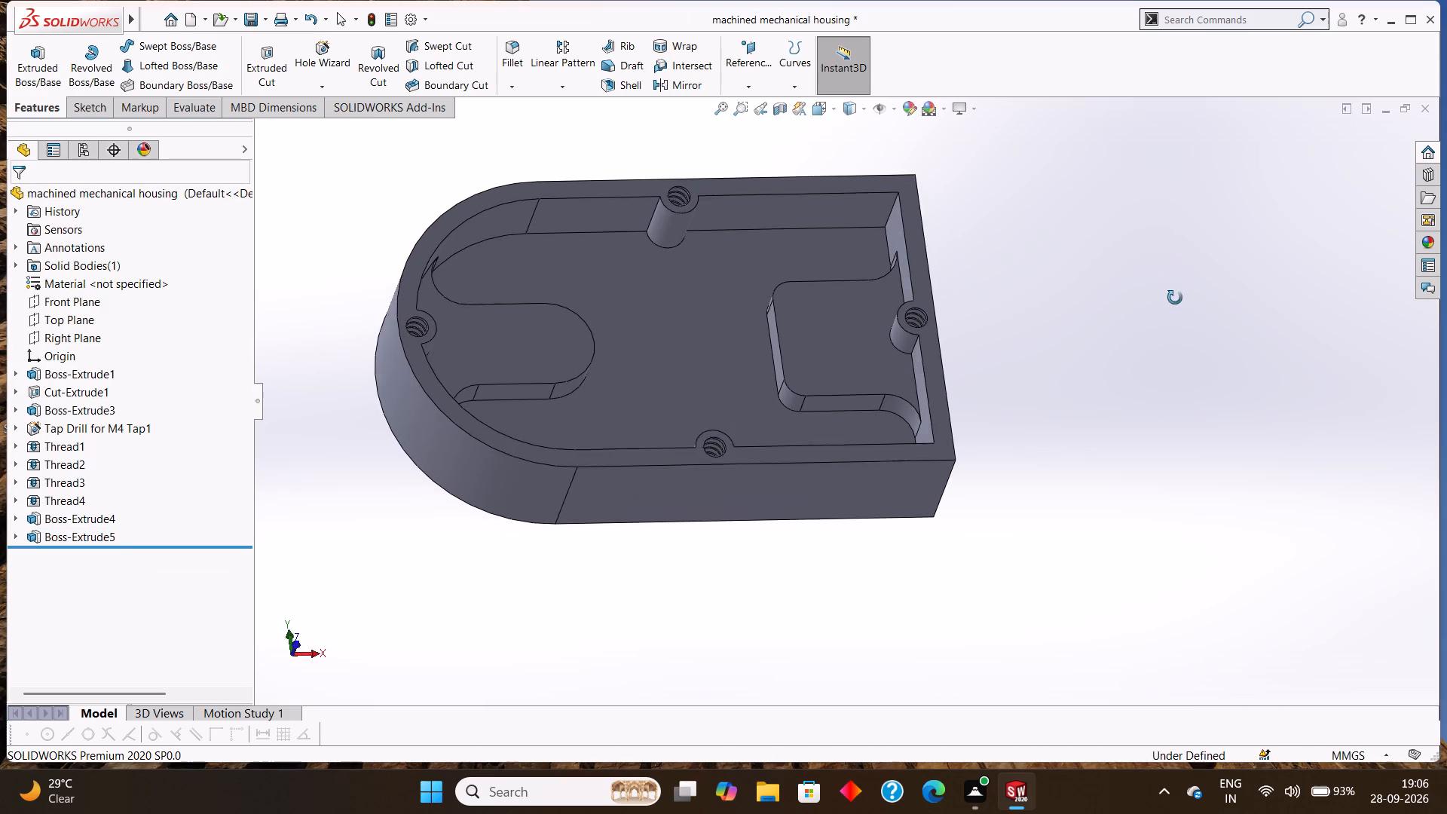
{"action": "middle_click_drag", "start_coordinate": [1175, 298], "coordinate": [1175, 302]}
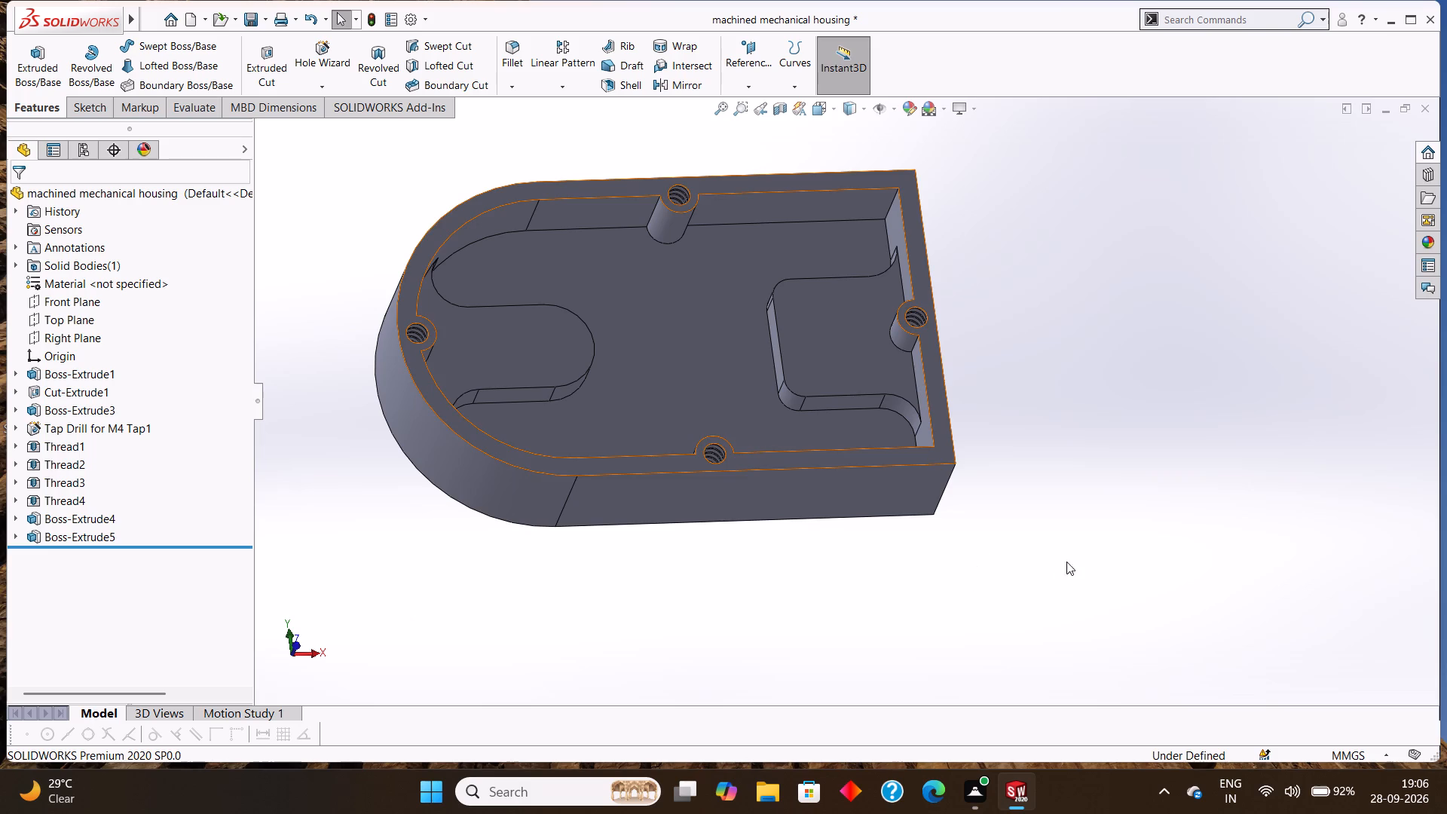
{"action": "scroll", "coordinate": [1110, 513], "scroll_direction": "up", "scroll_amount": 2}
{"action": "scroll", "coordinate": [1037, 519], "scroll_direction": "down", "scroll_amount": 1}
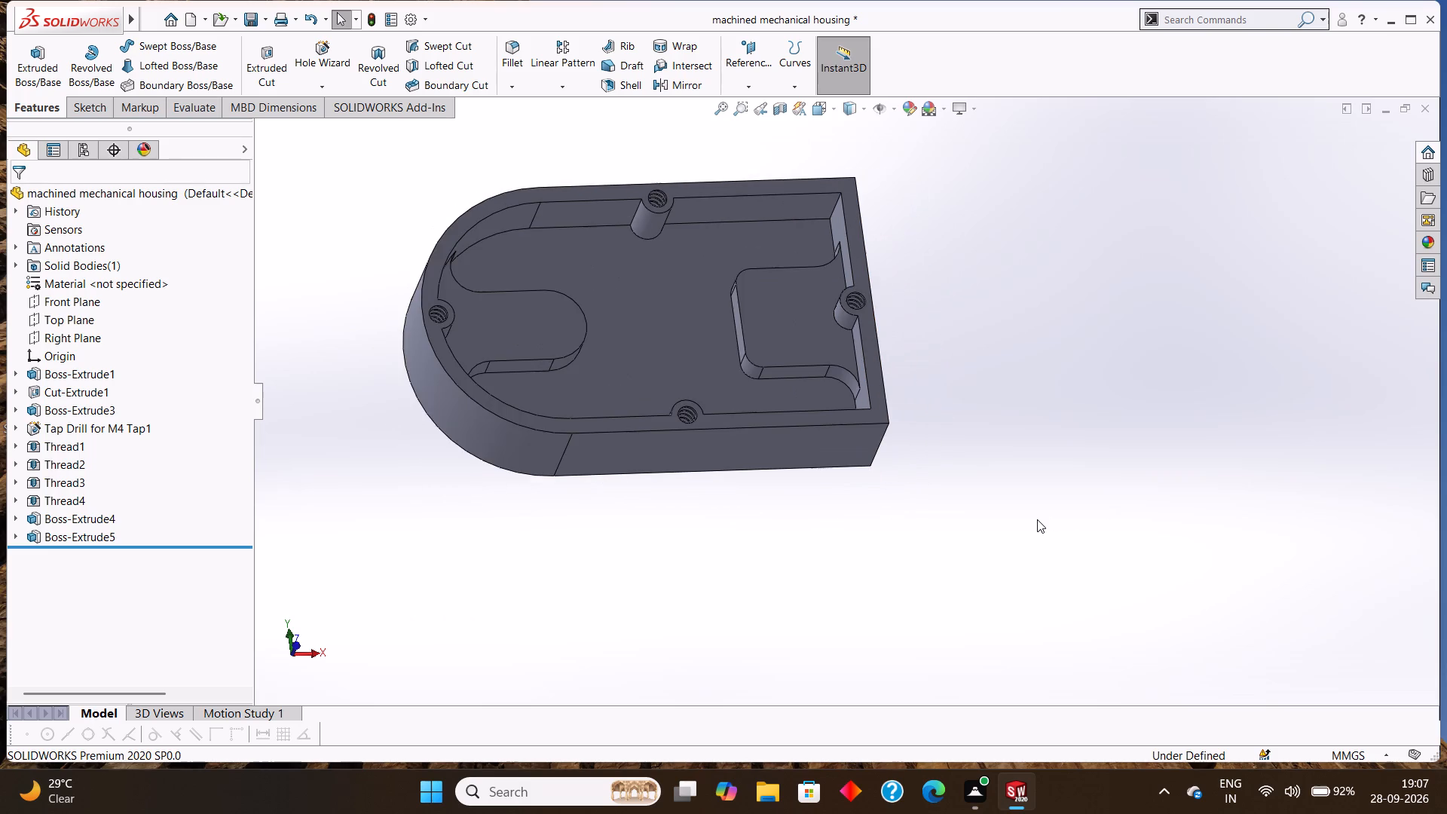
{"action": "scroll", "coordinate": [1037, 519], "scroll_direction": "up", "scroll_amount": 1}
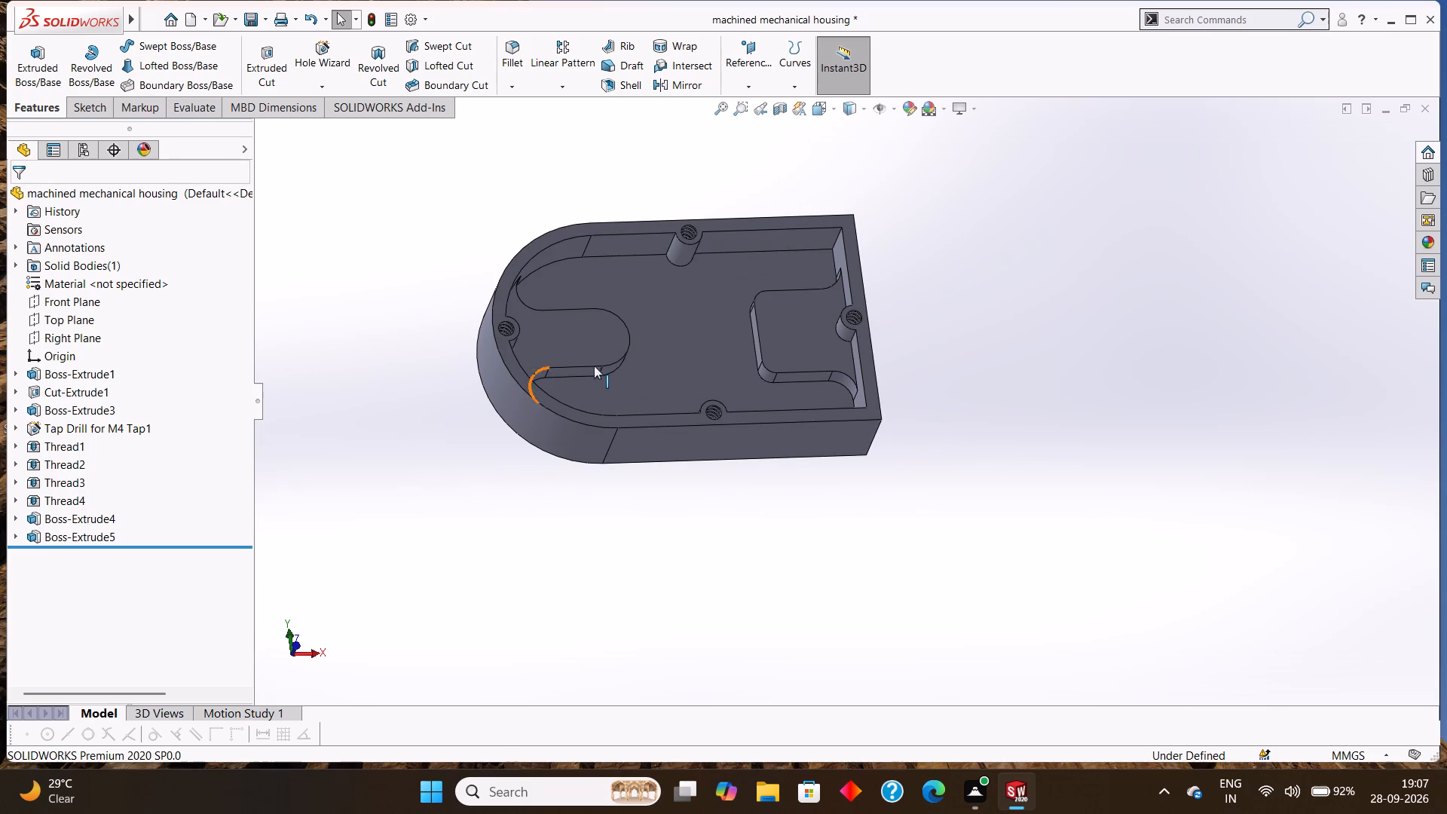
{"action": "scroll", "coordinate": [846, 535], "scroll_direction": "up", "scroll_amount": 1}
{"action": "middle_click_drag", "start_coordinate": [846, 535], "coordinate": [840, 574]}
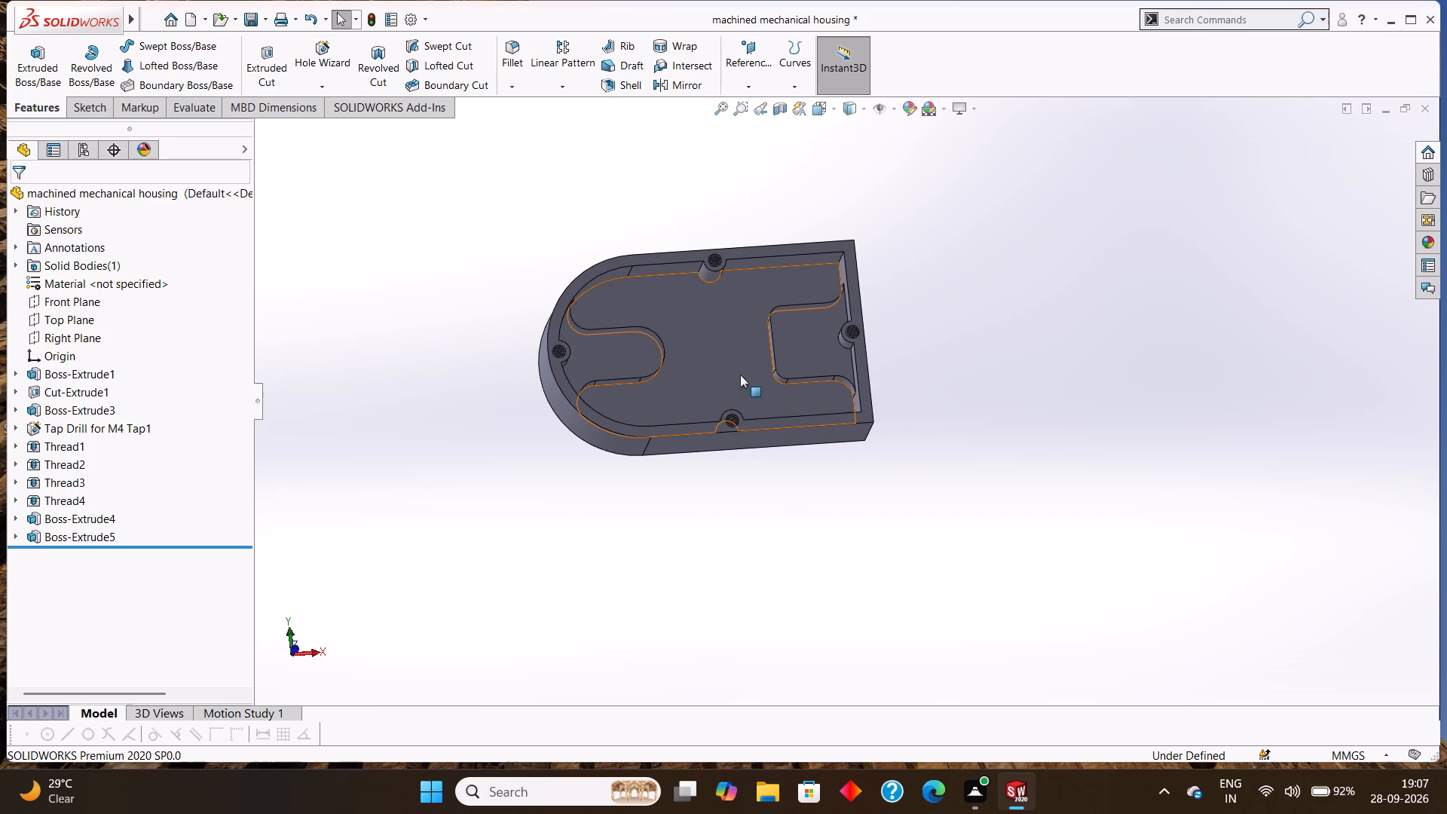
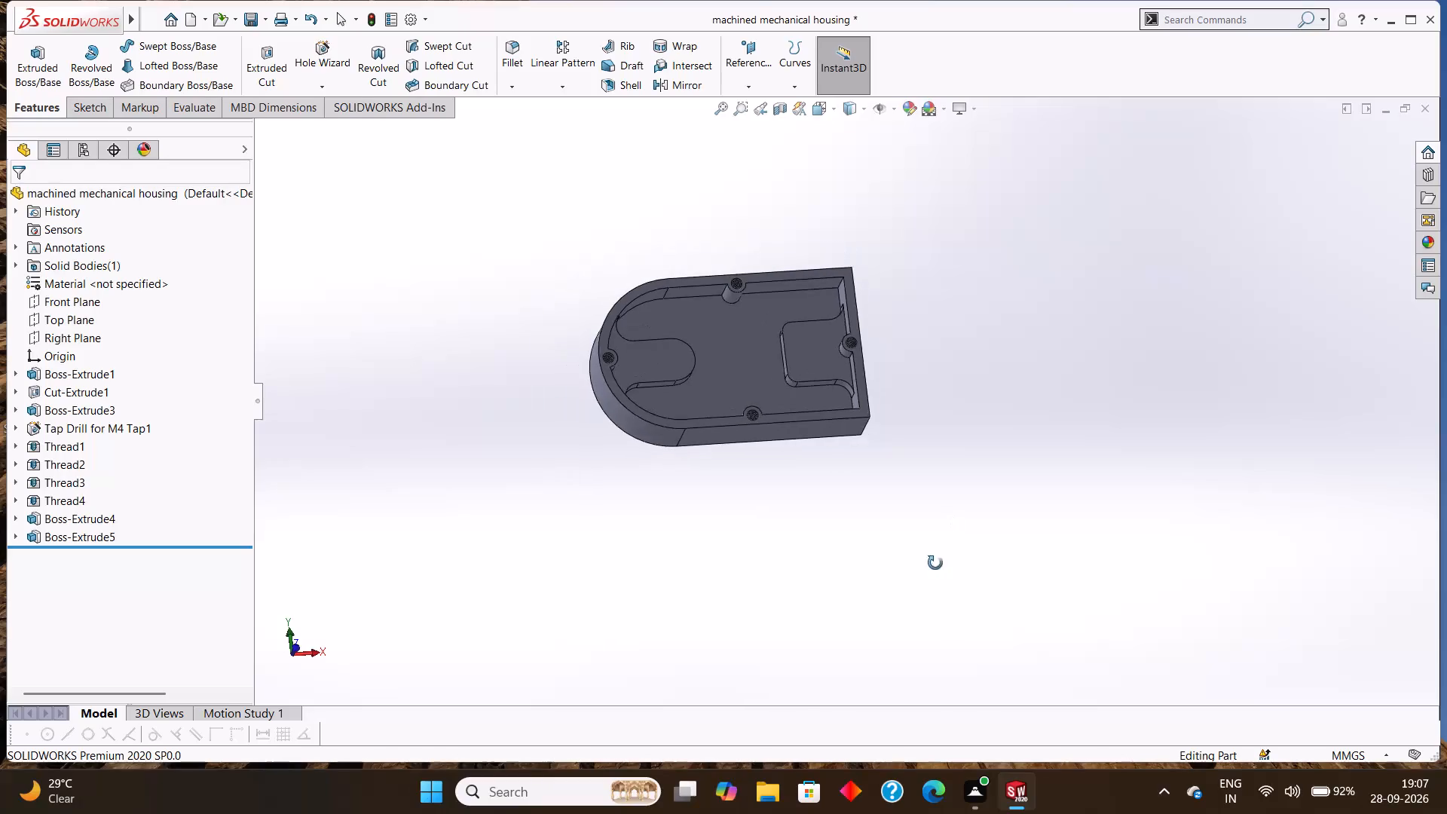
Start a sketch on the top face of the raised end-wall feature, viewed normal to the face.
{"action": "scroll", "coordinate": [779, 355], "scroll_direction": "down", "scroll_amount": 4}
{"action": "left_click", "coordinate": [828, 356]}
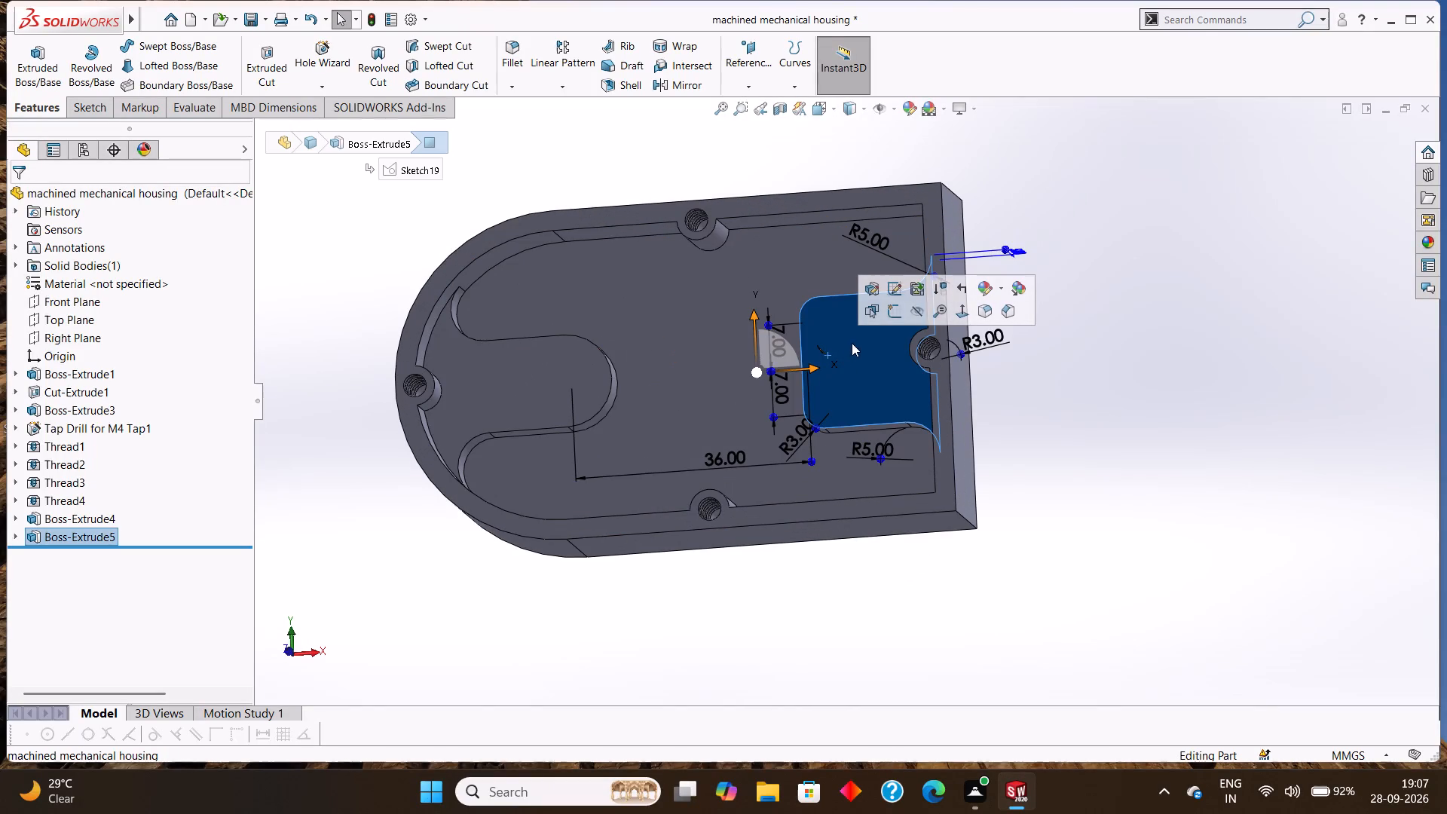
{"action": "left_click", "coordinate": [893, 317]}
{"action": "key", "text": "ctrl+8"}
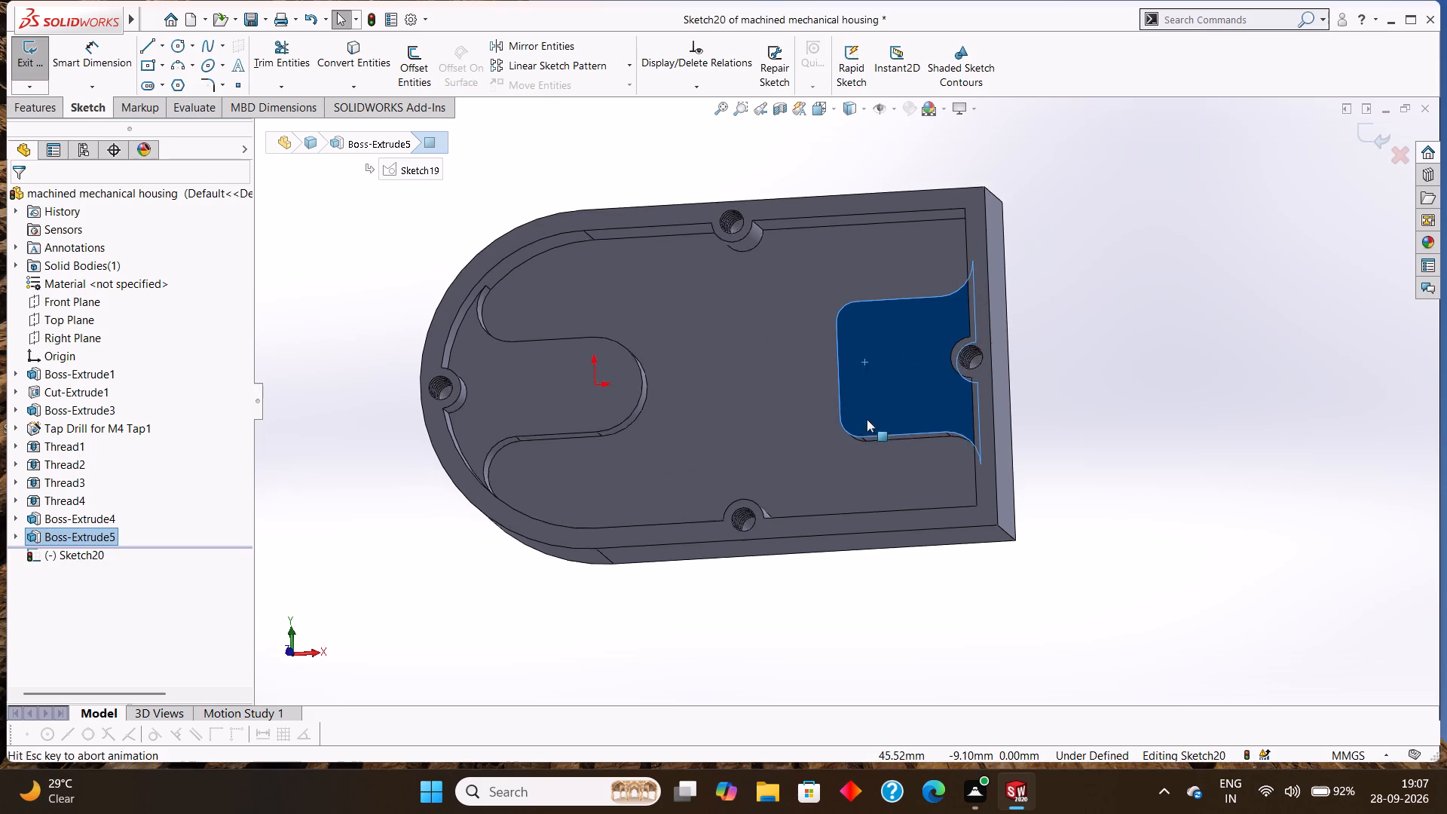
{"action": "key", "text": "Escape"}
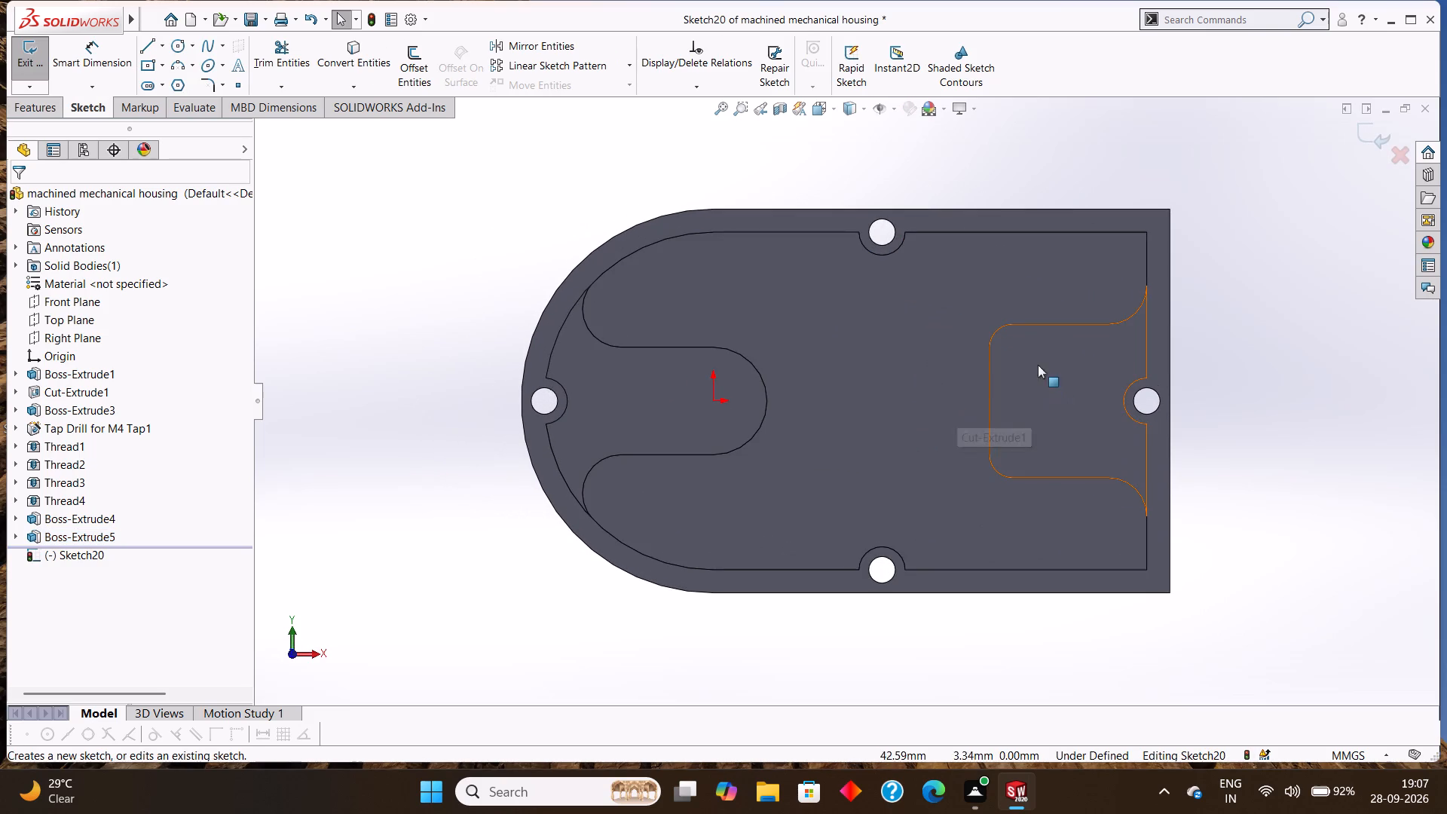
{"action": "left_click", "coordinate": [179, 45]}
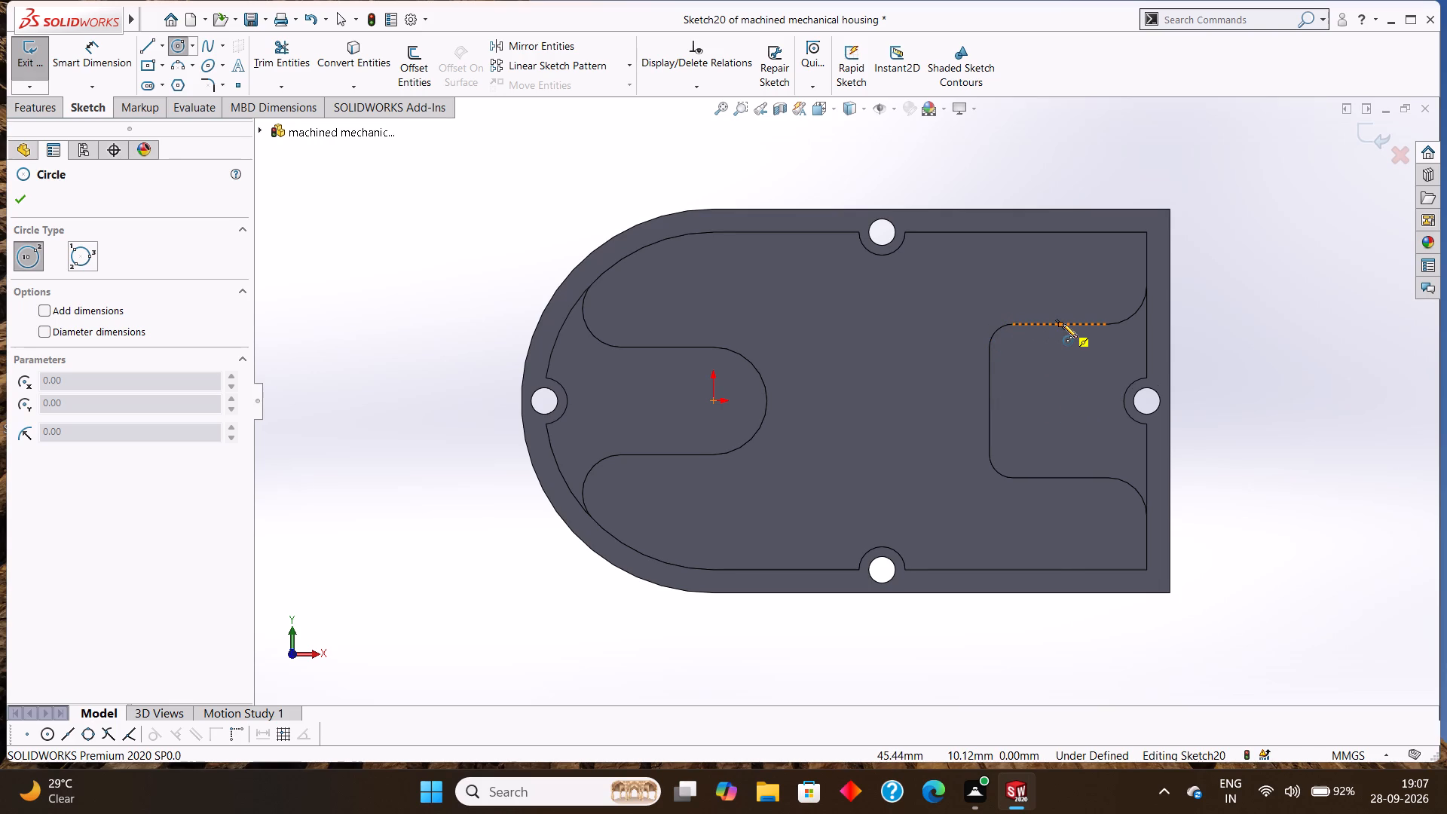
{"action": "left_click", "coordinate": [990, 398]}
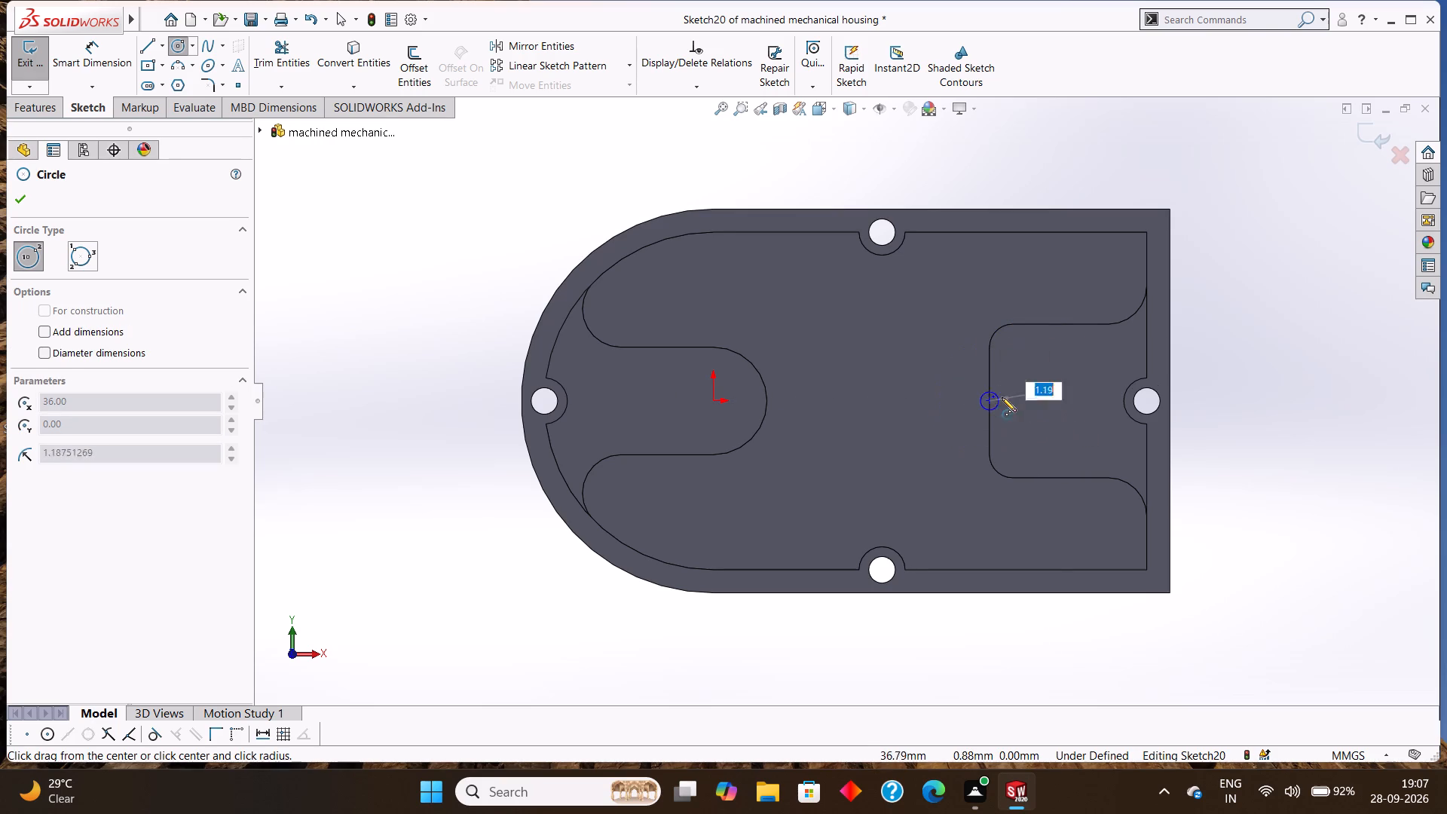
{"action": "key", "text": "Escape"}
Draw a 7 mm horizontal centerline from the midpoint of the raised feature's inner vertical edge toward the end-wall boss.
{"action": "left_click", "coordinate": [163, 47]}
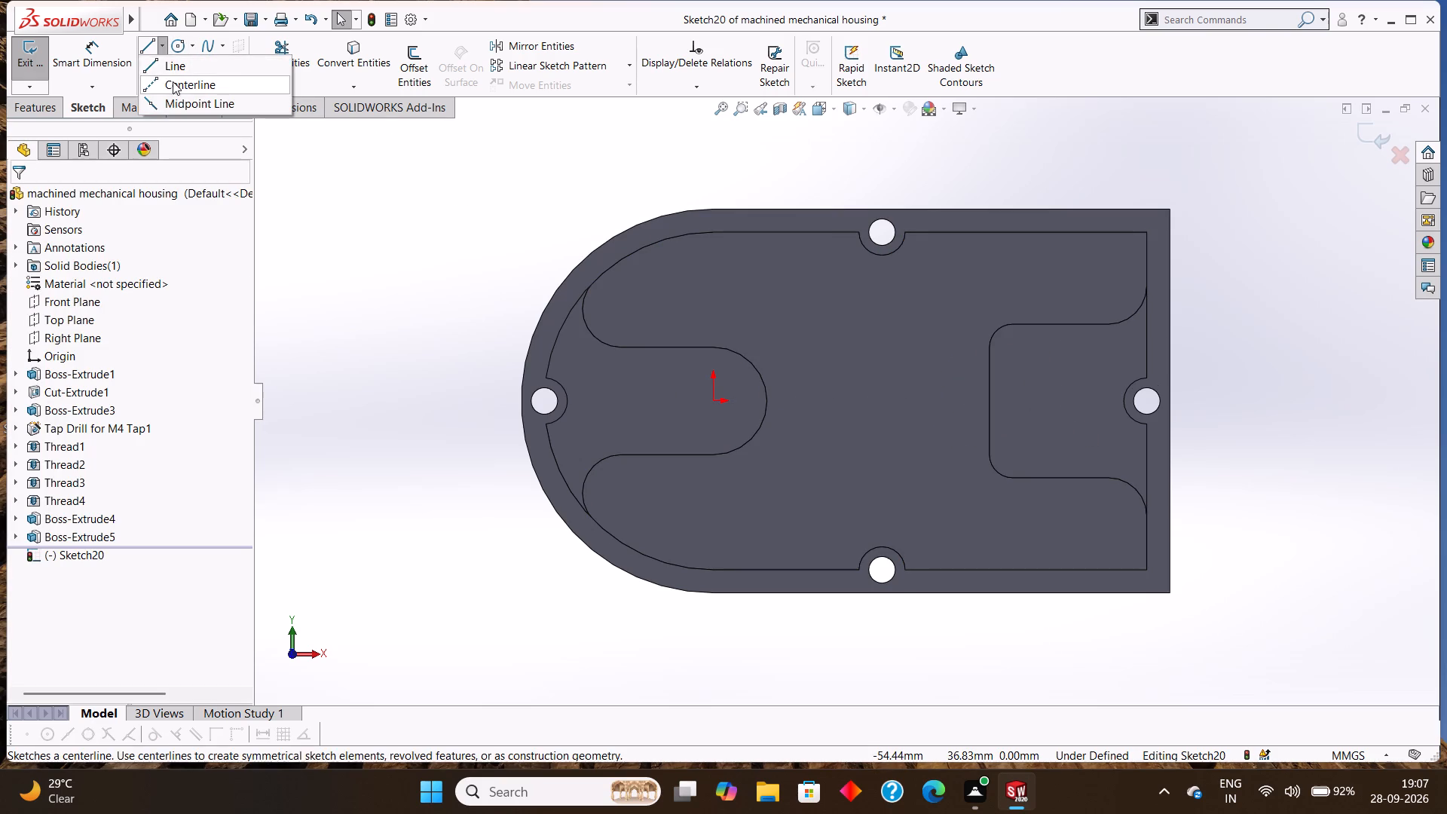
{"action": "left_click", "coordinate": [173, 82]}
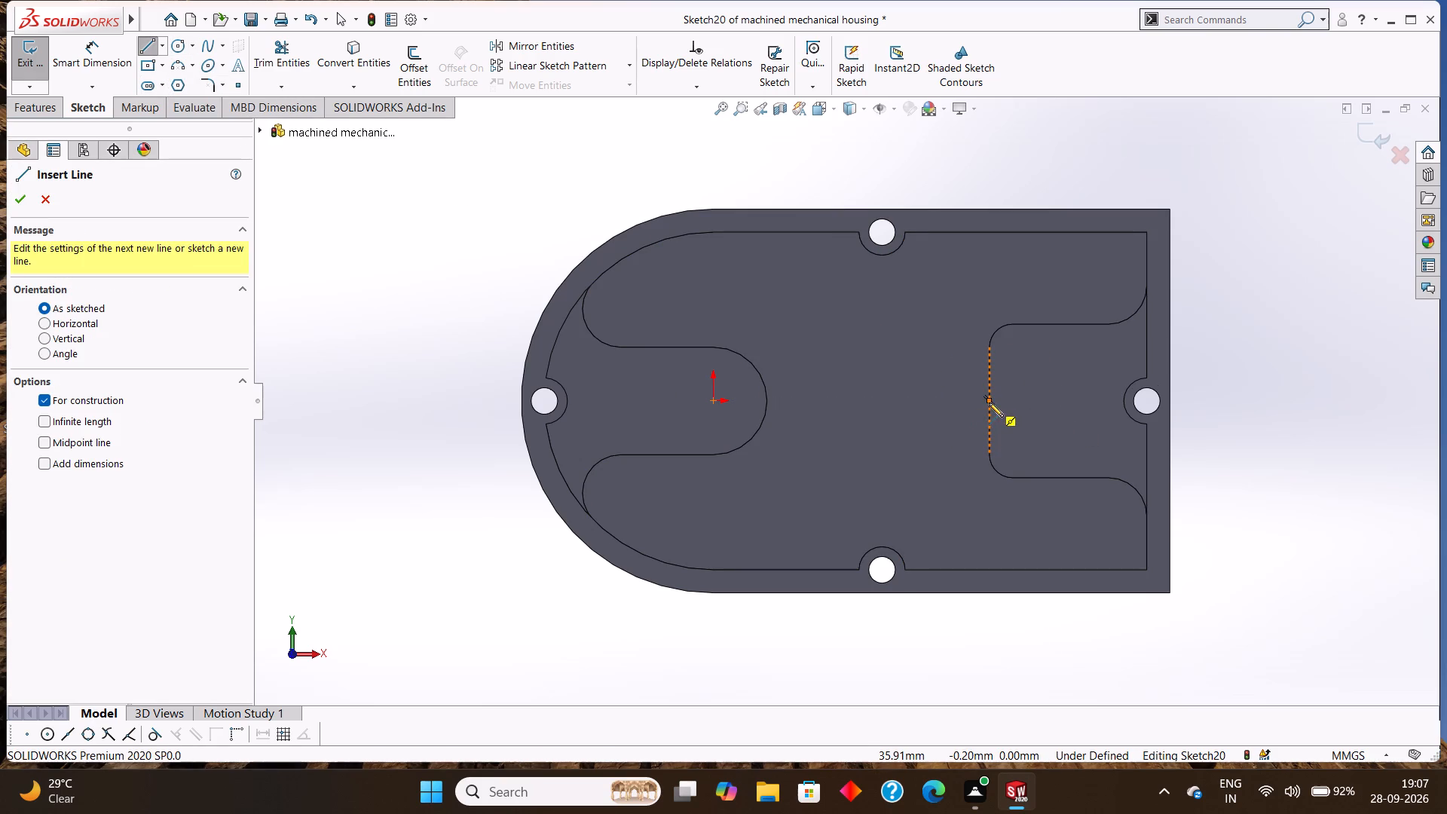
{"action": "left_click", "coordinate": [989, 399]}
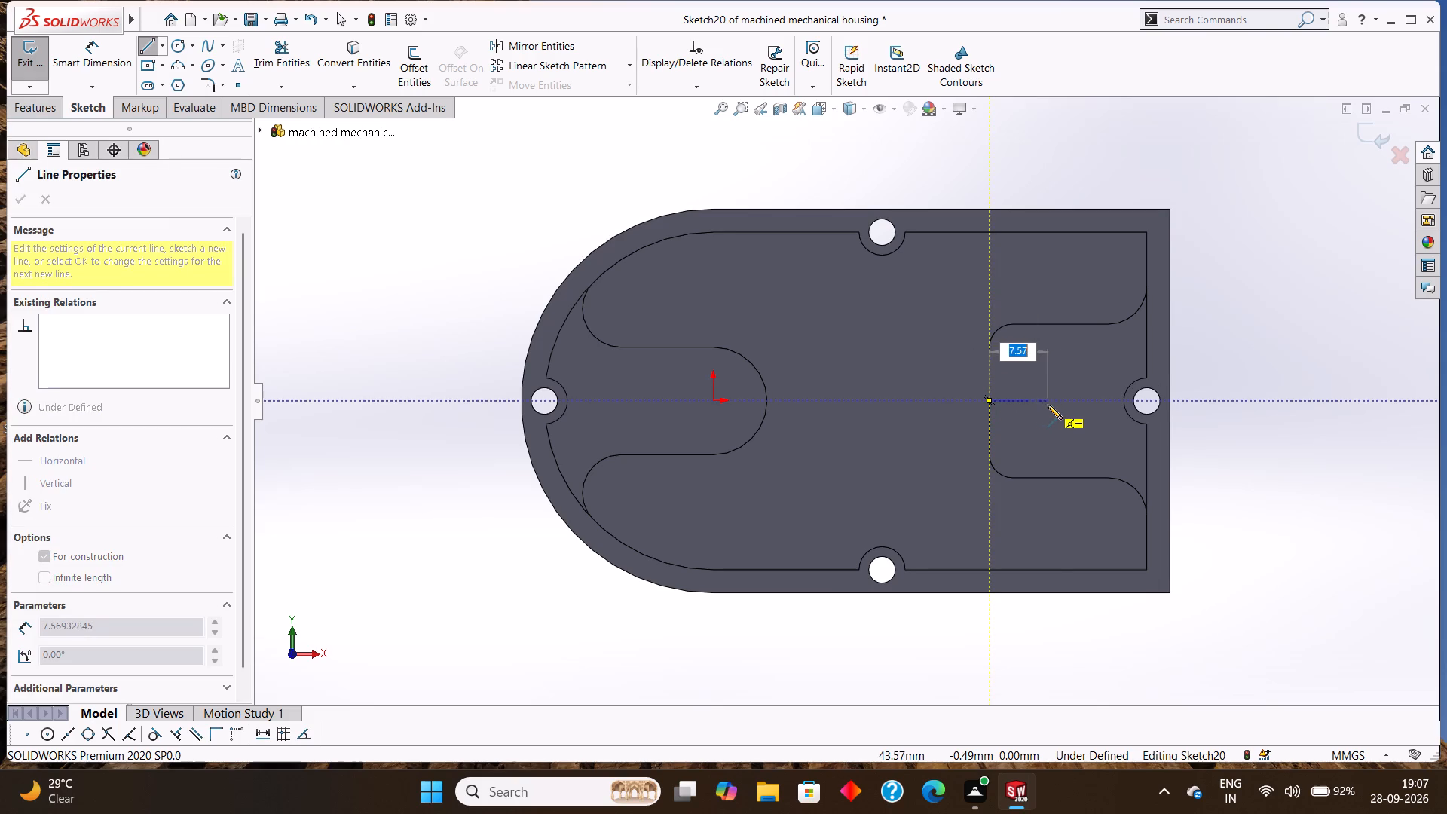
{"action": "key", "text": "7"}
{"action": "key", "text": "Return"}
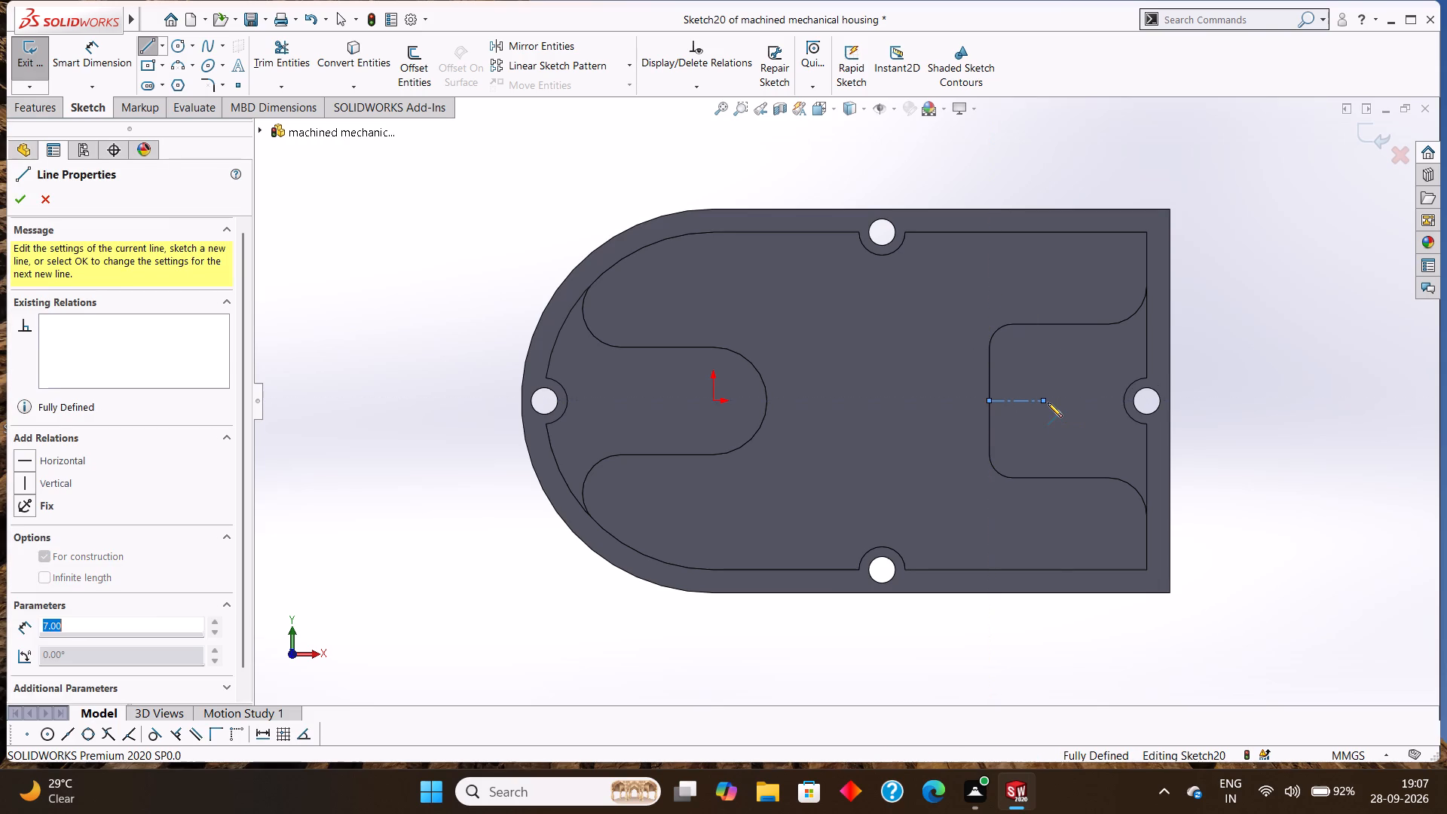
{"action": "right_click", "coordinate": [1048, 402]}
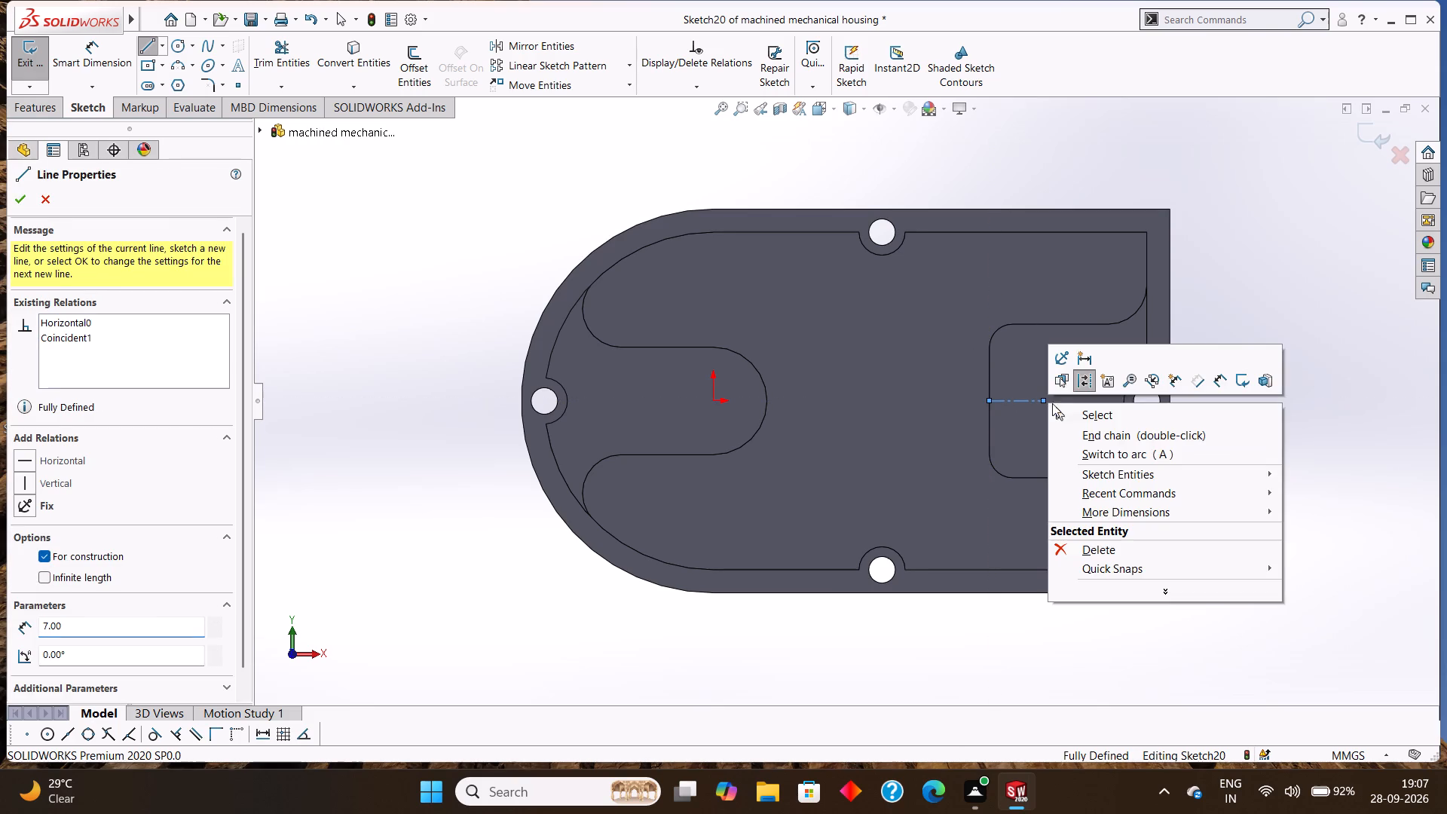
{"action": "left_click", "coordinate": [1072, 409]}
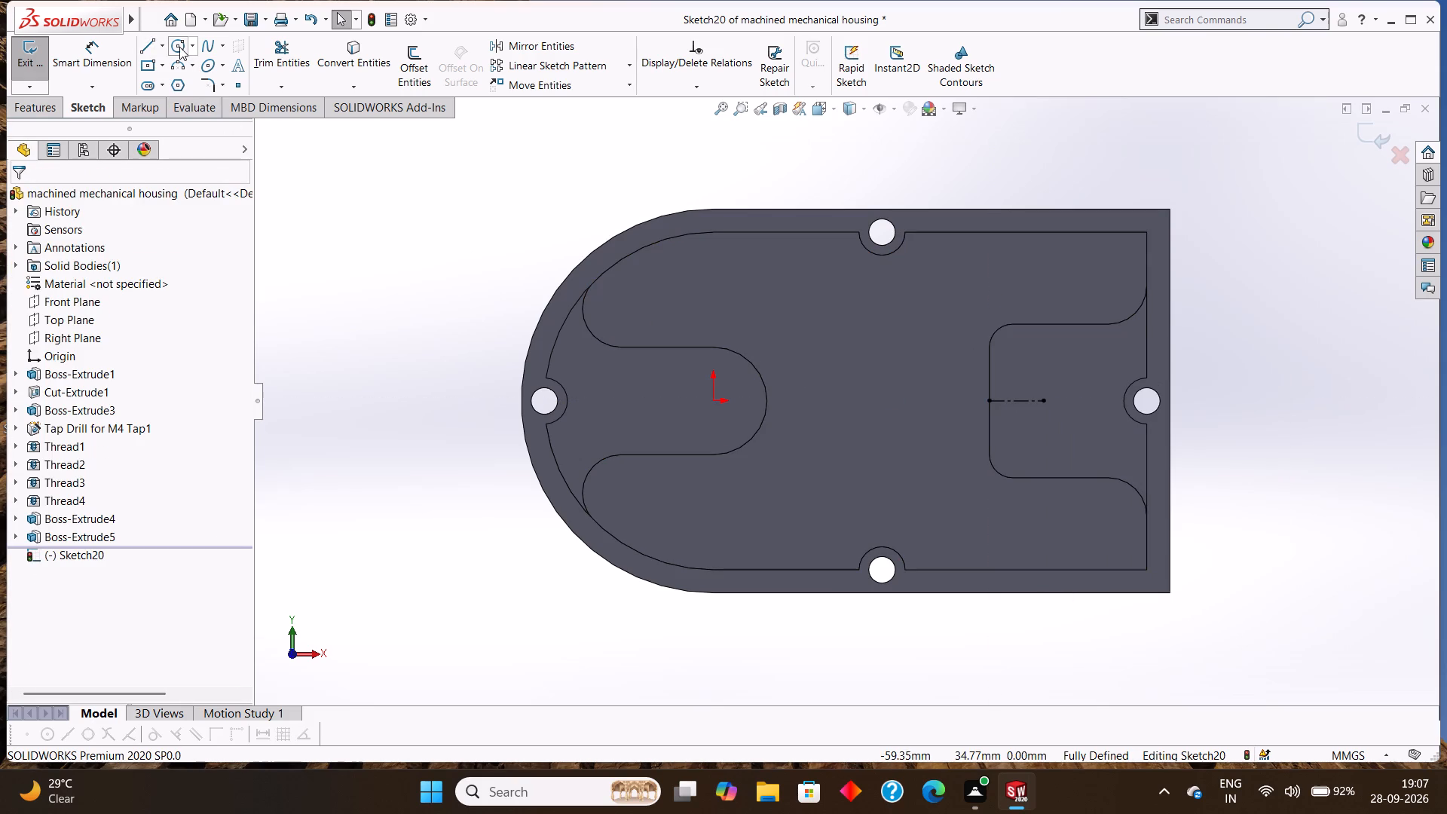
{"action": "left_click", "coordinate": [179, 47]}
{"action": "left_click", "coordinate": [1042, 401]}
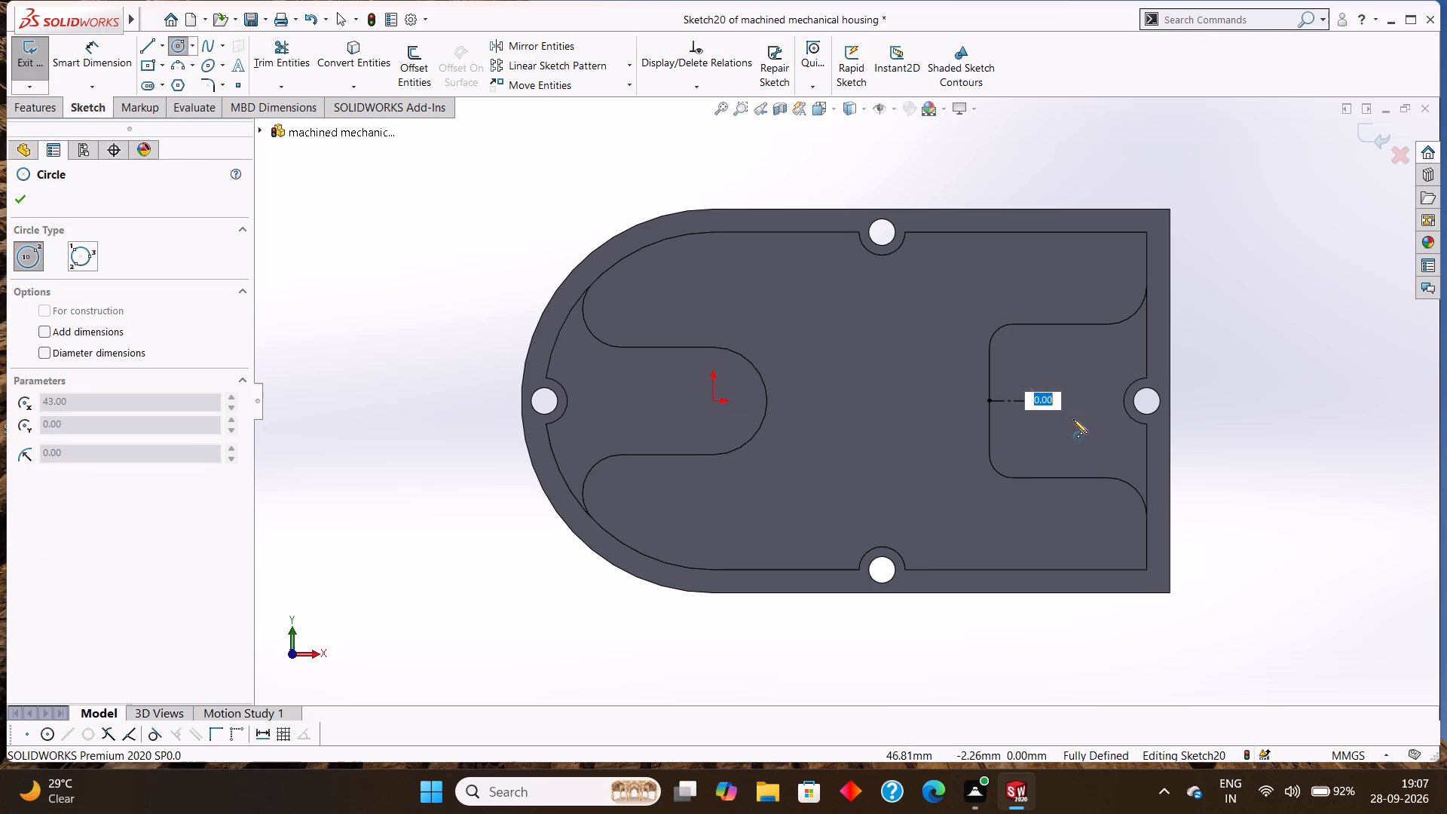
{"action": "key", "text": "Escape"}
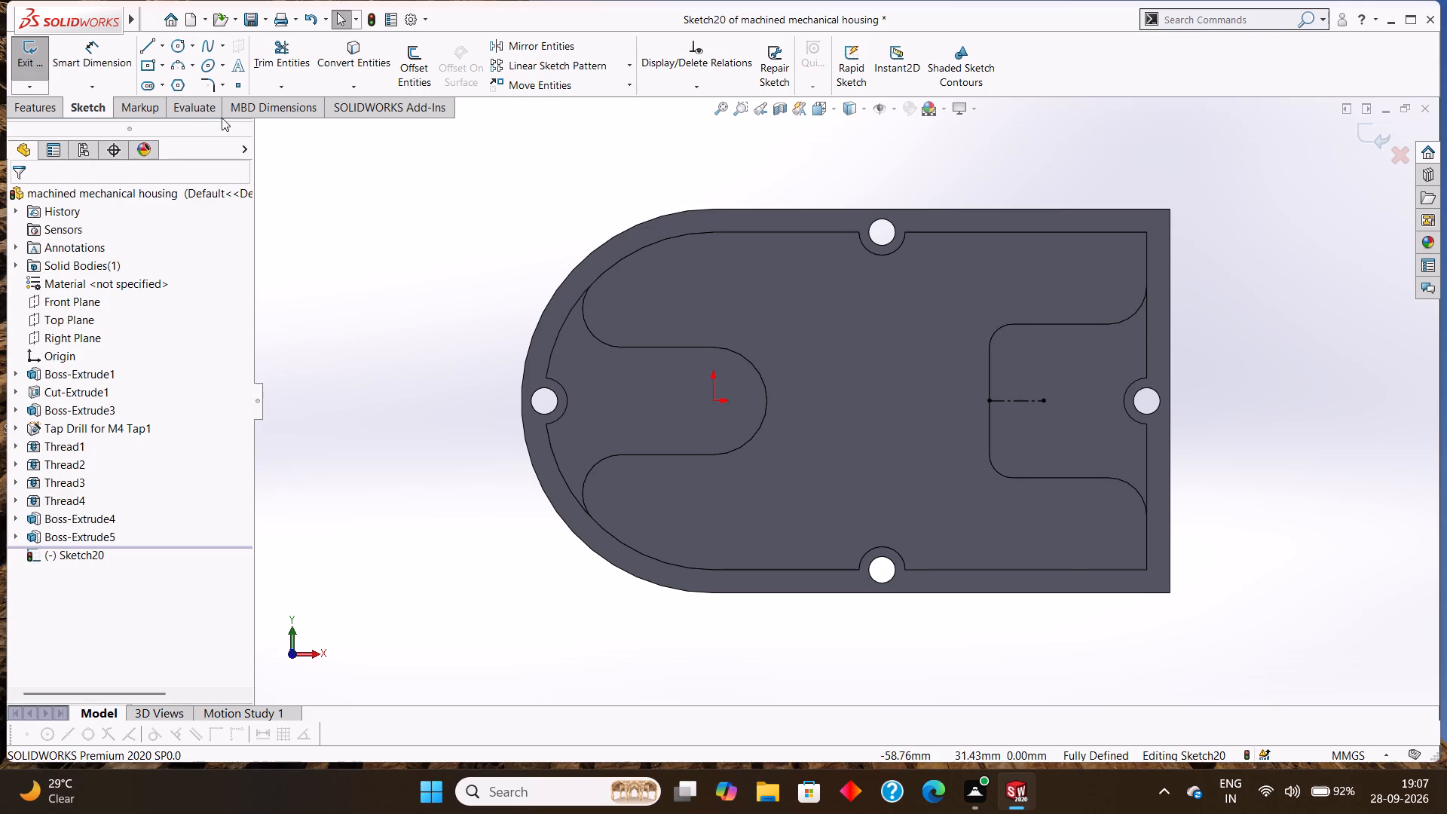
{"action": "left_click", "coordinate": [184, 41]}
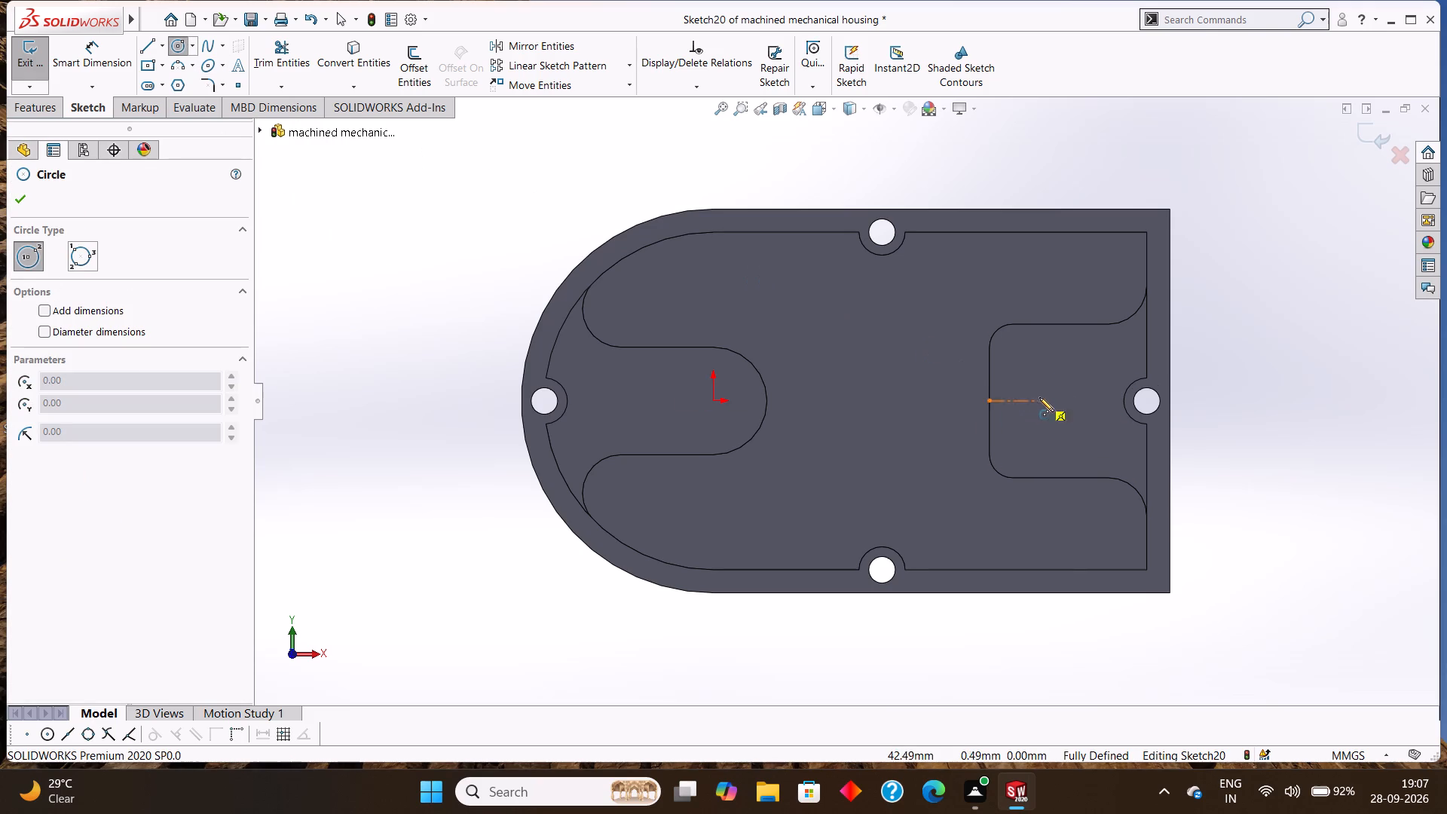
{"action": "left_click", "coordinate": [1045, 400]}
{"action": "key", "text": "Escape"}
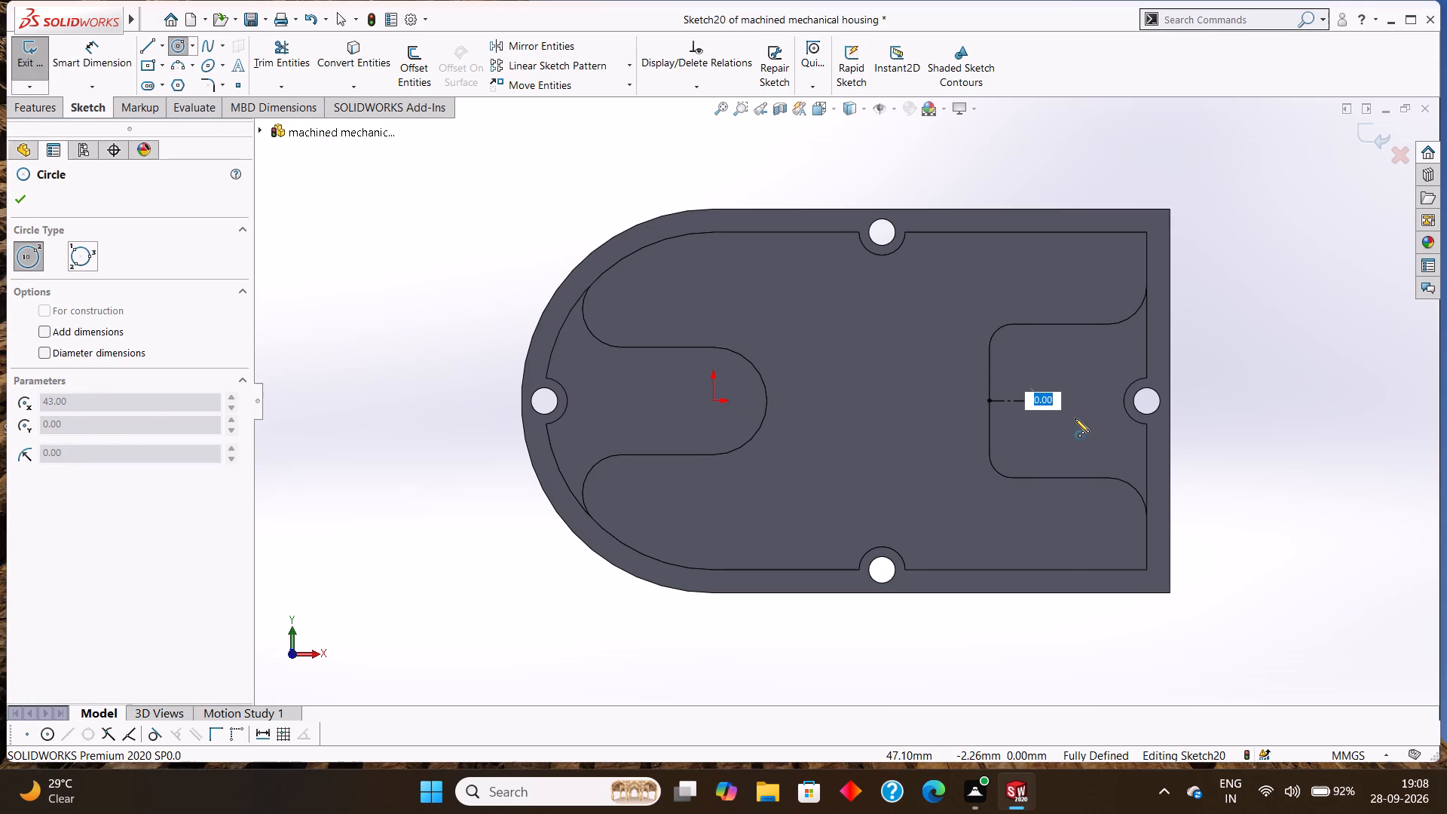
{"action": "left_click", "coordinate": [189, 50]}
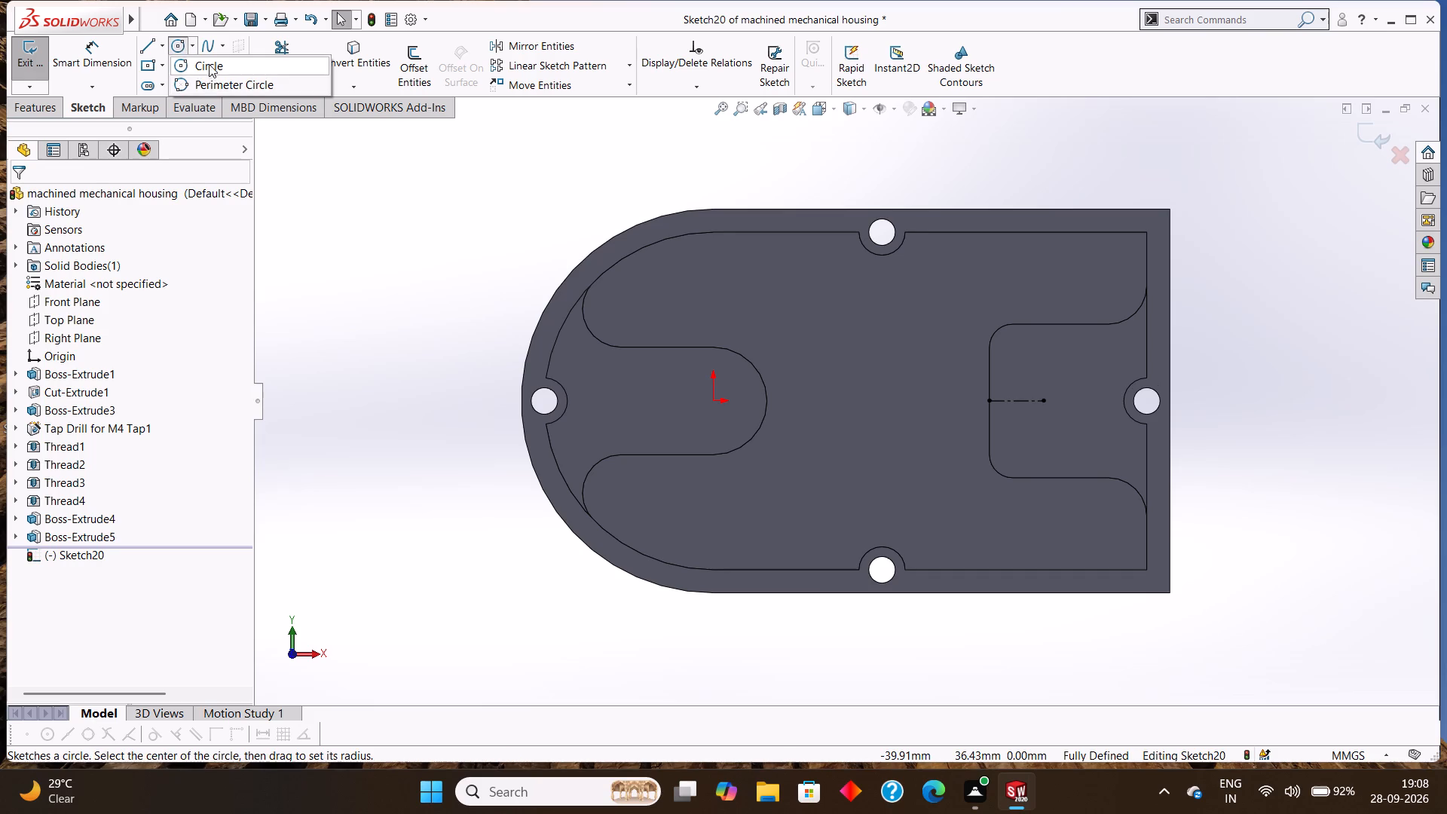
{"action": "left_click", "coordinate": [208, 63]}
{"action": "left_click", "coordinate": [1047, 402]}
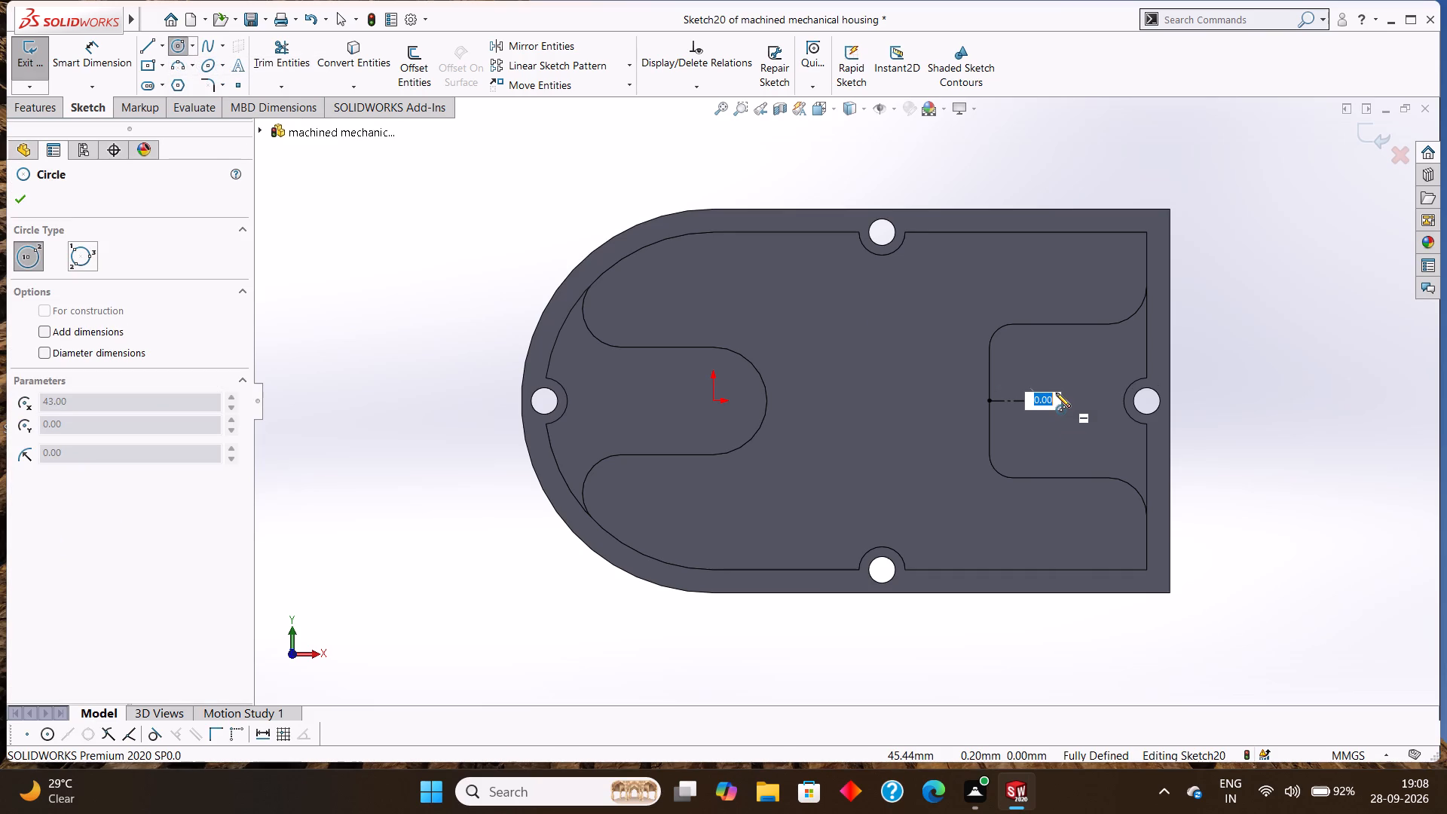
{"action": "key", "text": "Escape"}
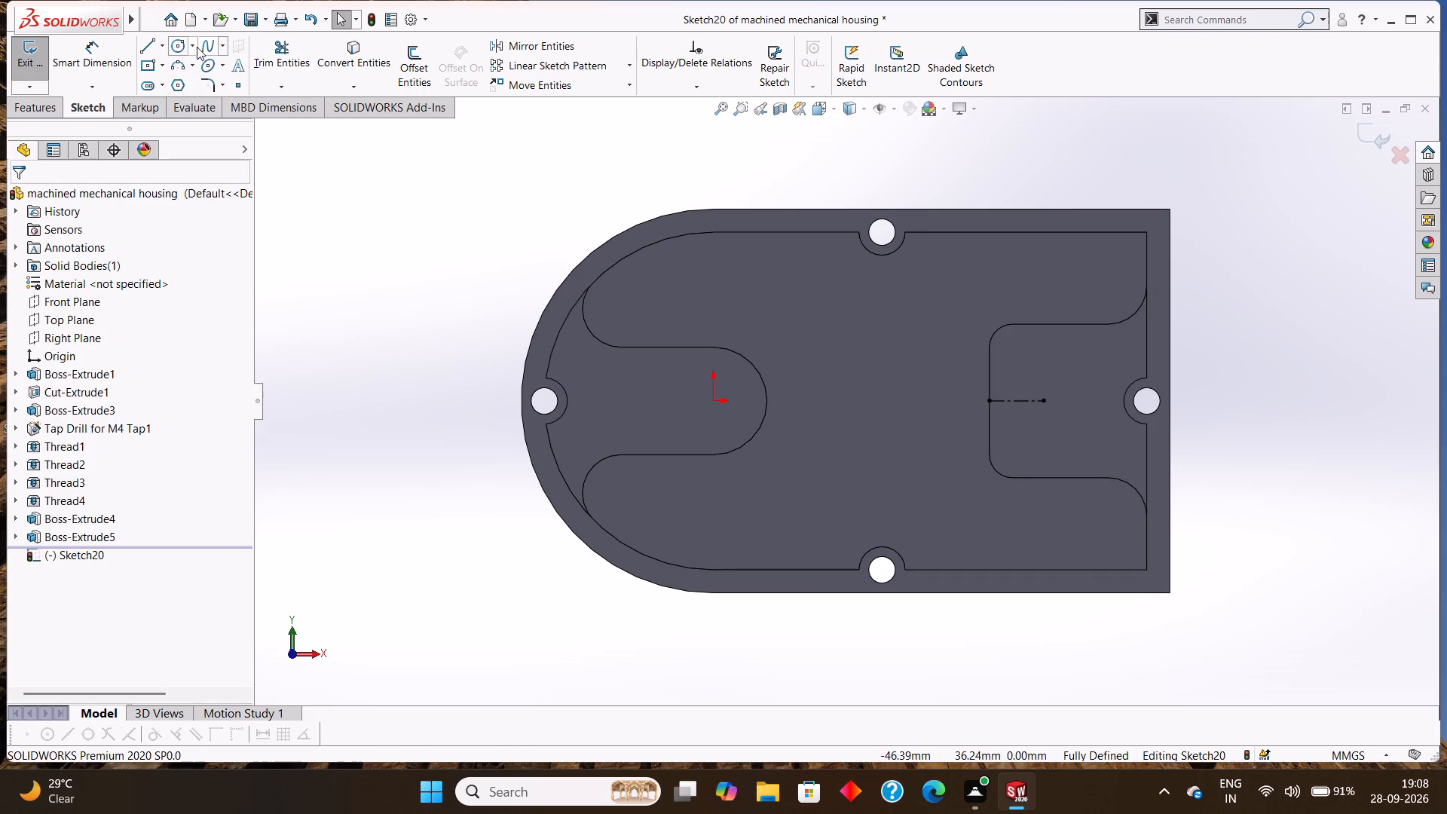
Draw a circle of radius 4 mm centred on the free end of the centerline.
{"action": "left_click", "coordinate": [187, 44]}
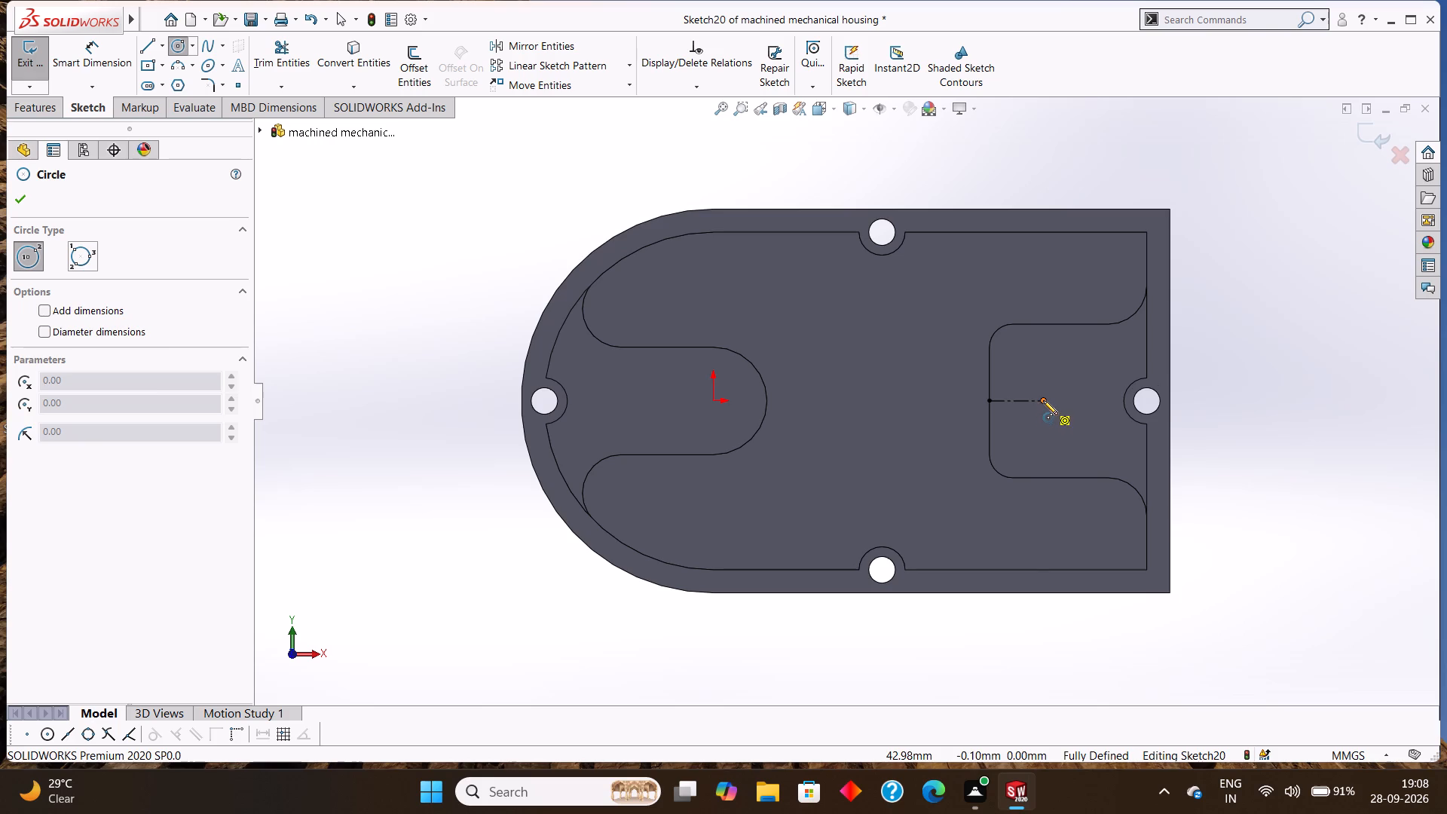
{"action": "left_click_drag", "start_coordinate": [1043, 399], "coordinate": [1070, 431]}
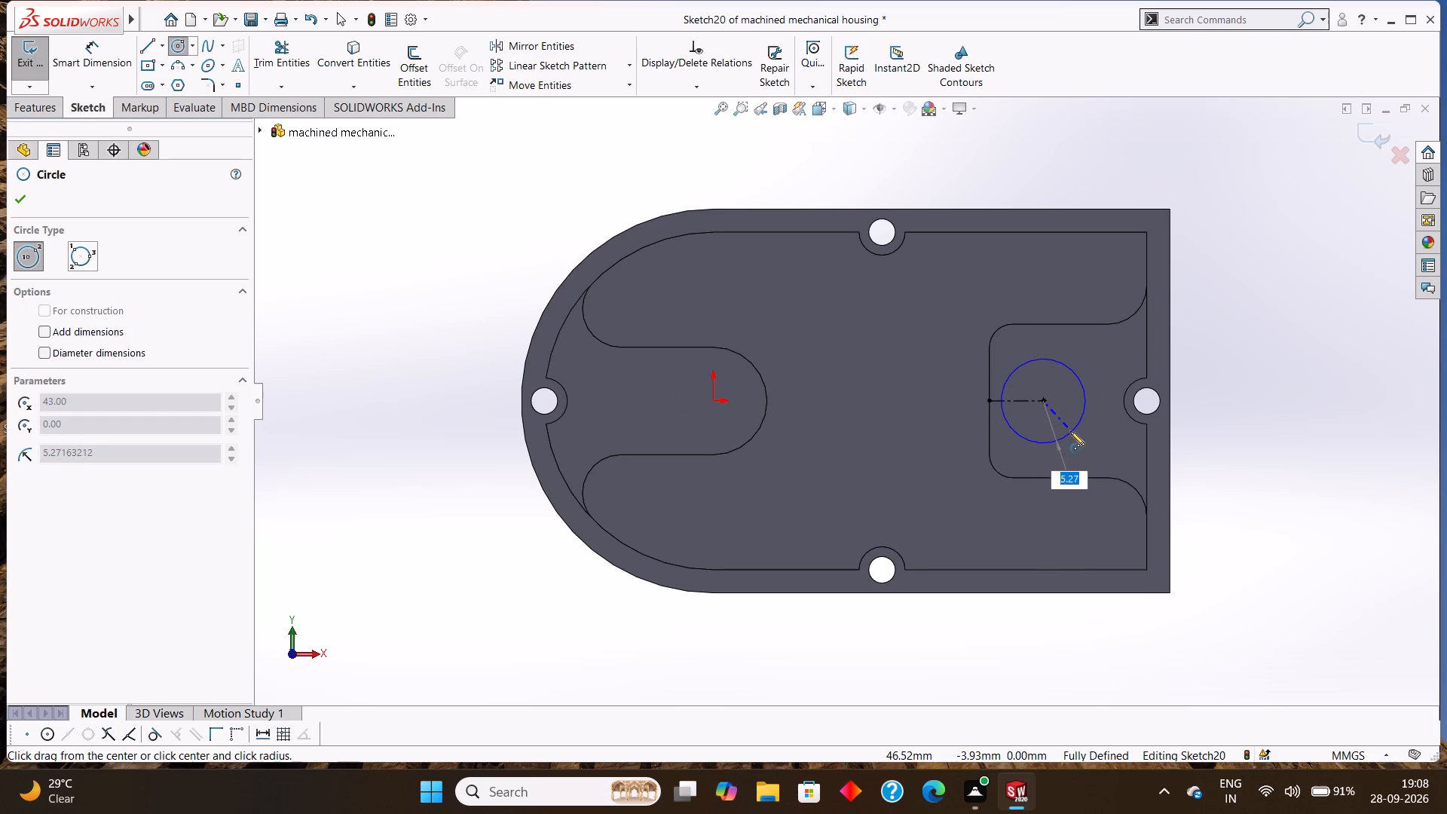
{"action": "left_click_drag", "start_coordinate": [1070, 431], "coordinate": [1070, 430]}
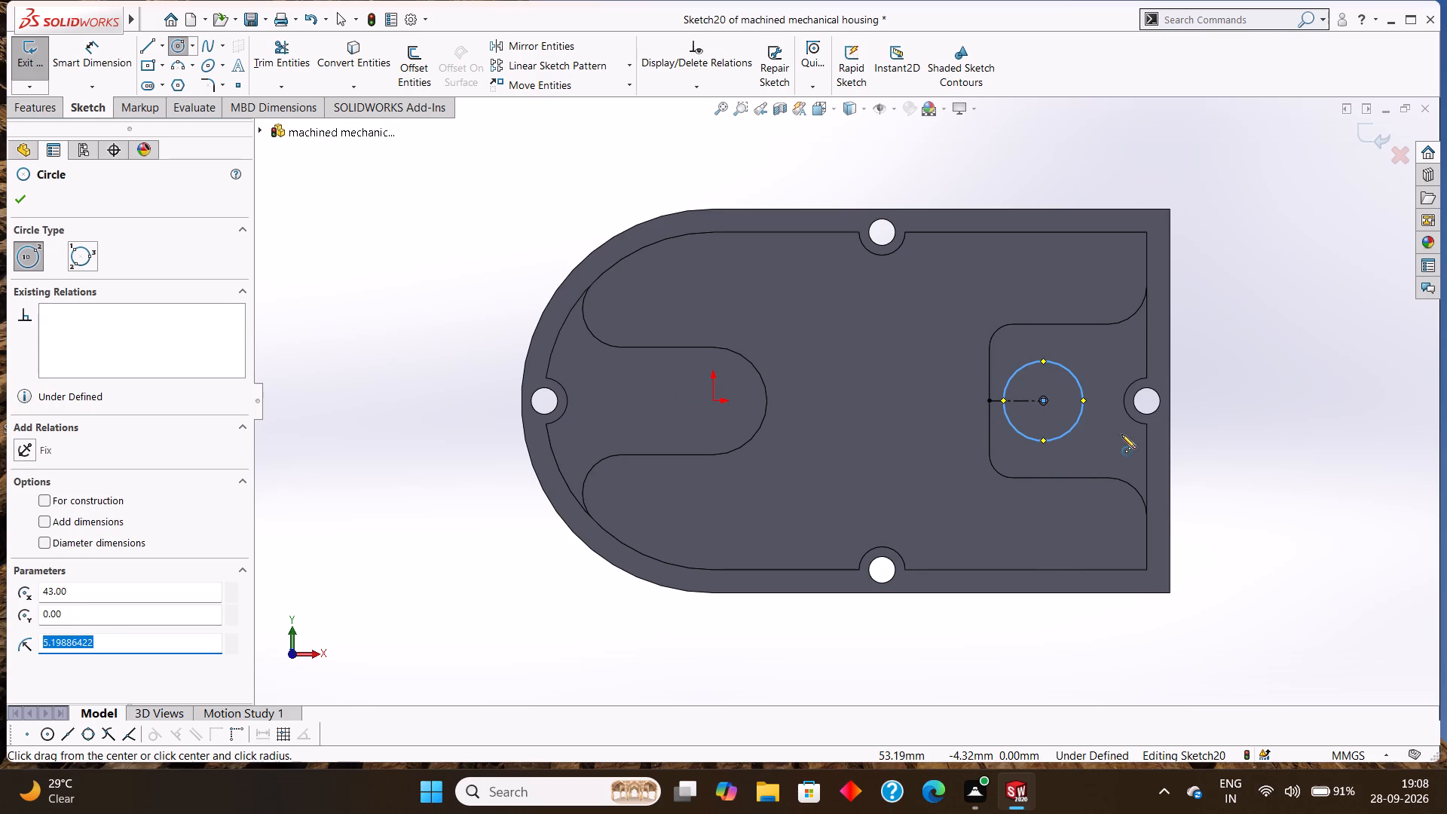
{"action": "key", "text": "BackSpace"}
{"action": "key", "text": "4"}
{"action": "key", "text": "Return"}
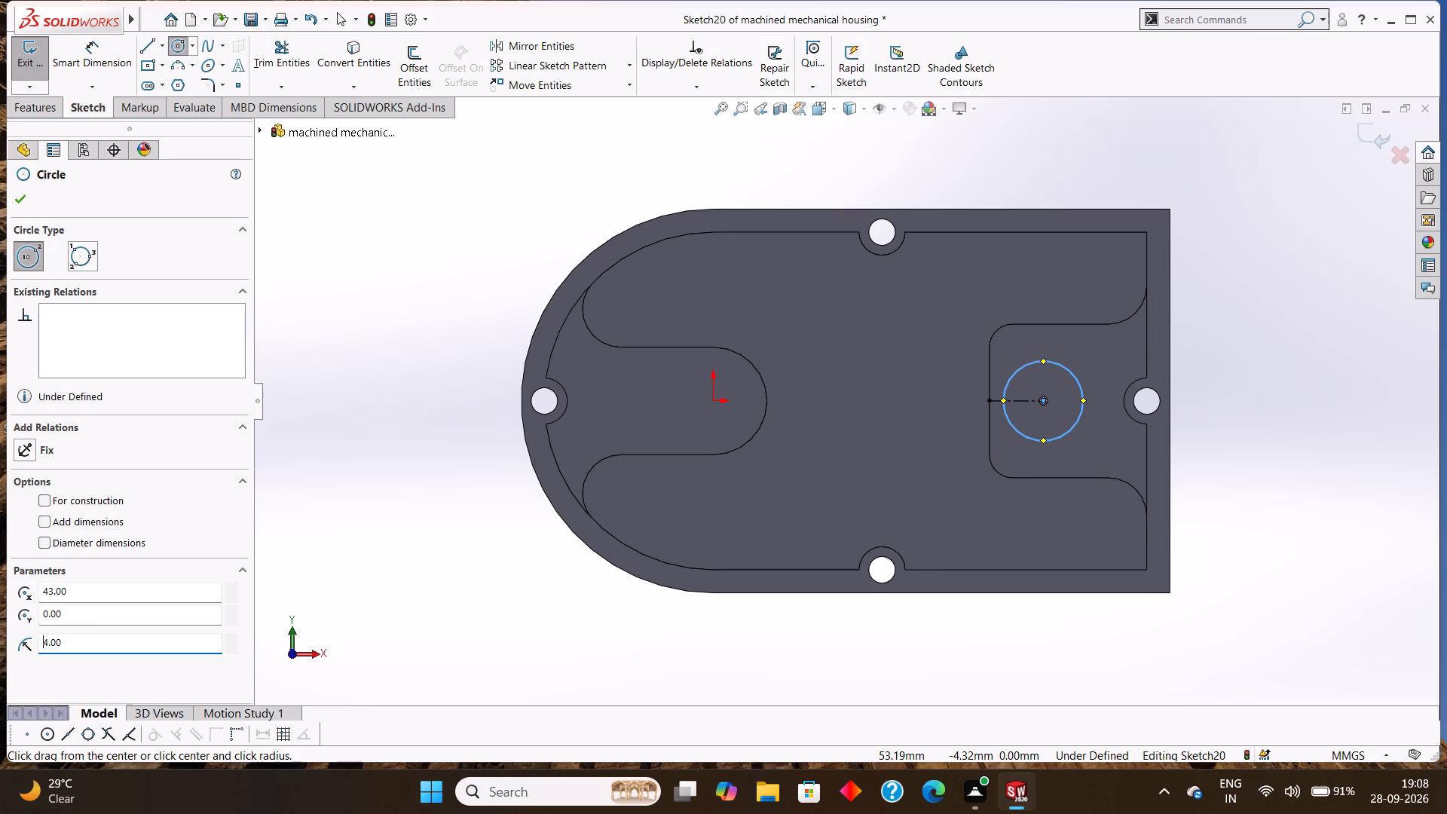
{"action": "left_click", "coordinate": [1044, 399]}
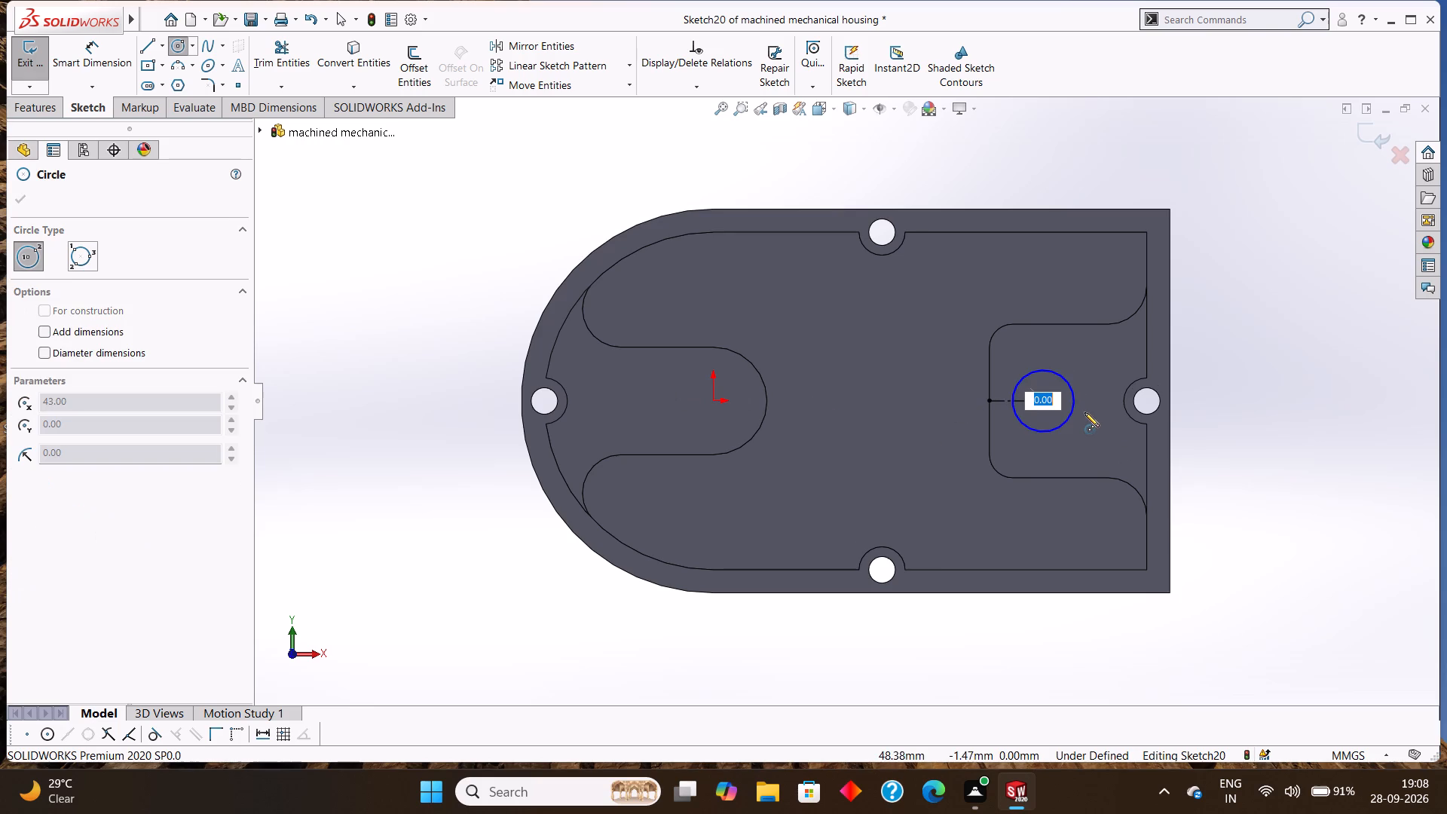
{"action": "key", "text": "Escape"}
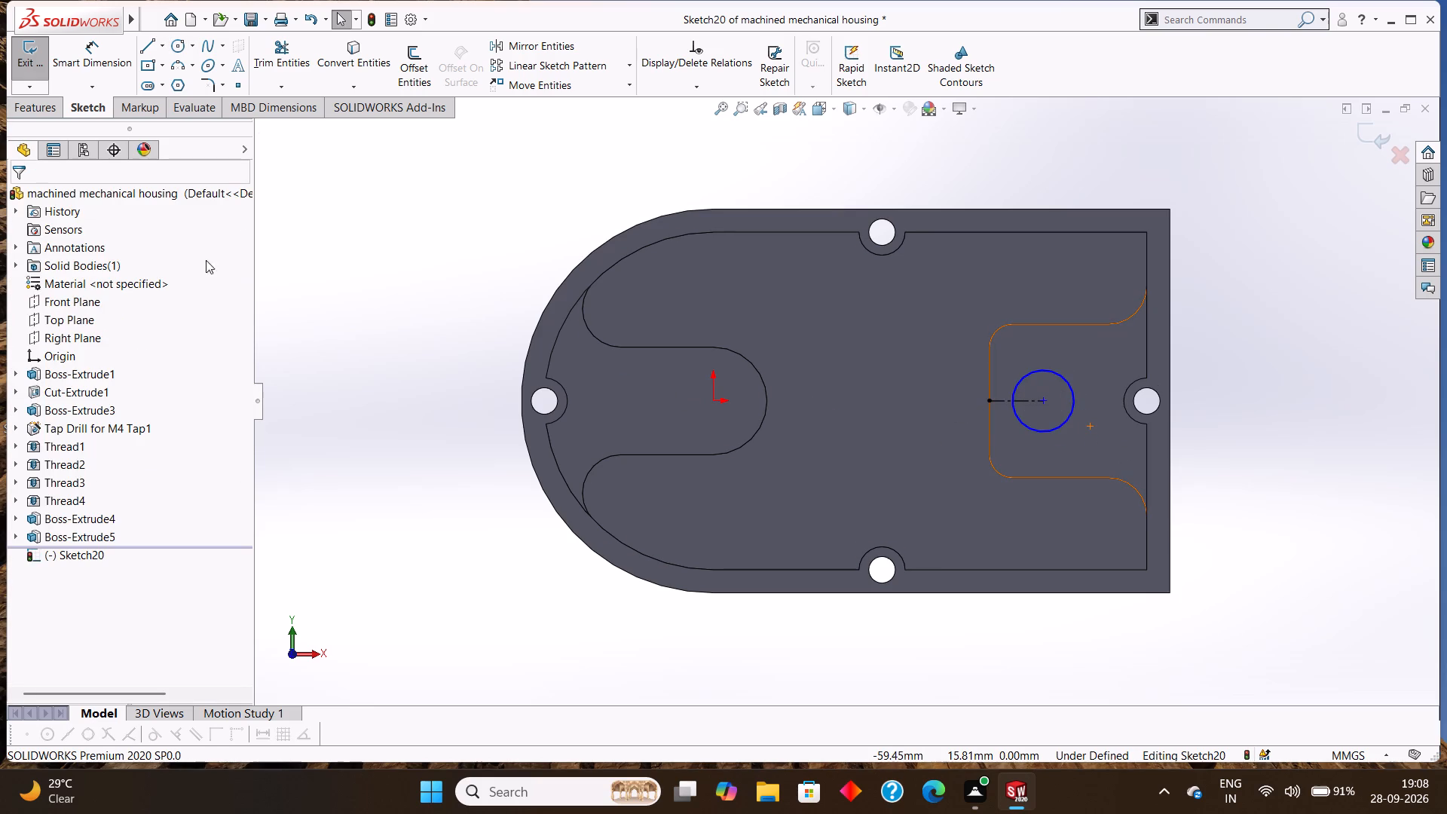
Dimension the circle's diameter at 8 mm.
{"action": "left_click", "coordinate": [96, 42]}
{"action": "left_click", "coordinate": [1026, 384]}
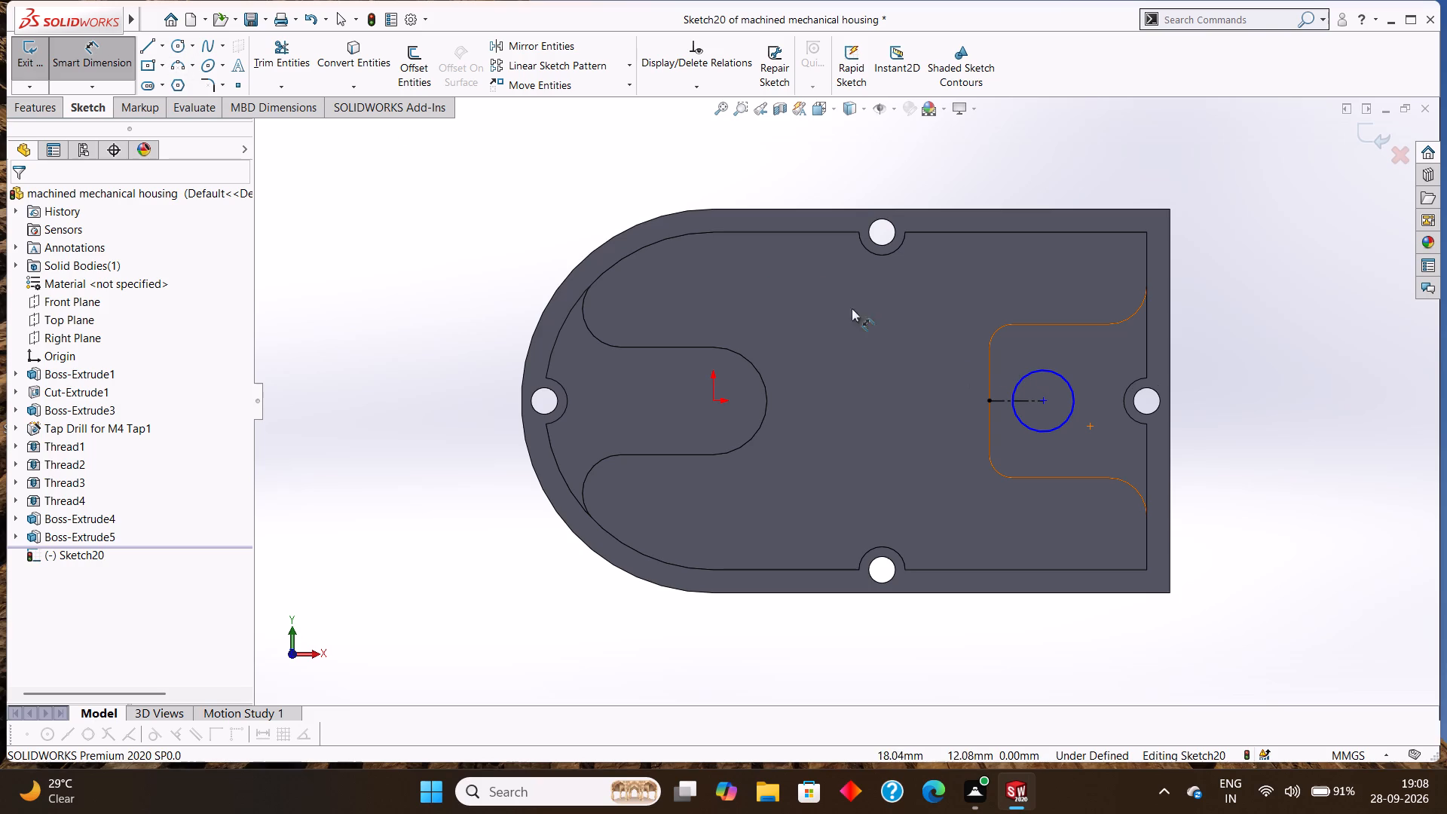
{"action": "left_click", "coordinate": [1029, 375]}
{"action": "left_click", "coordinate": [944, 363]}
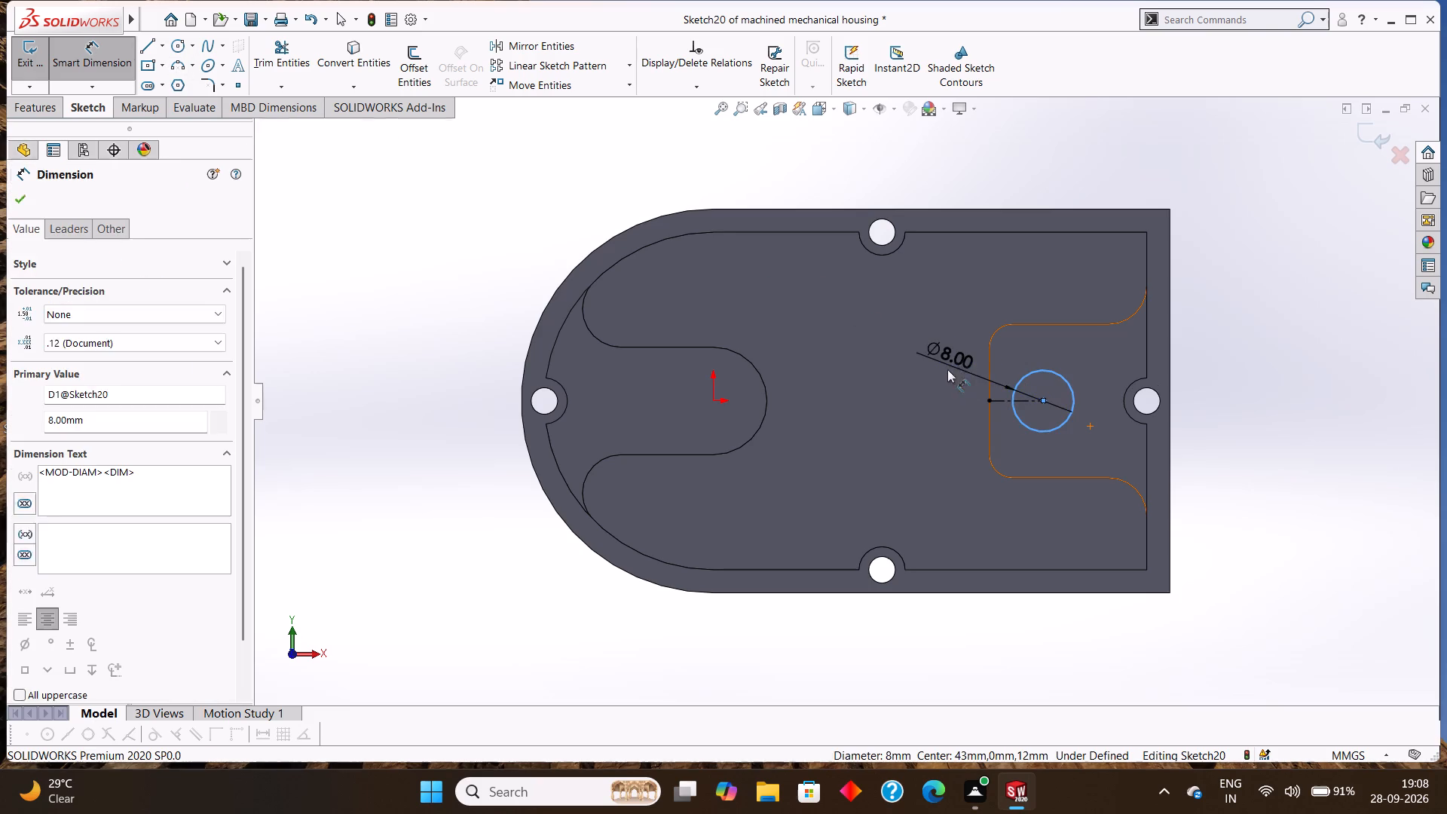
{"action": "left_click", "coordinate": [879, 335]}
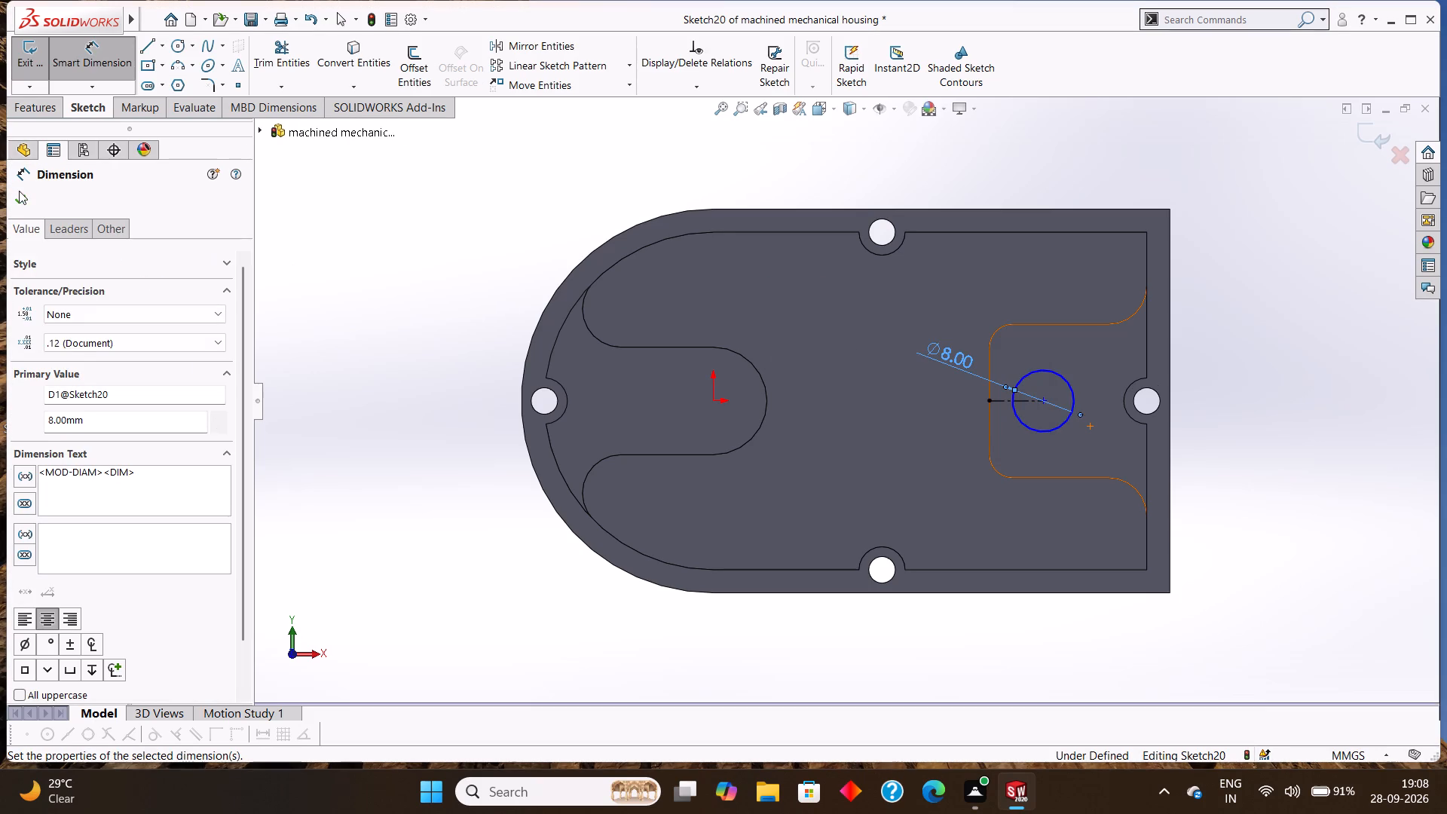
{"action": "left_click", "coordinate": [19, 191]}
Cut the circle through all of the housing with an Extruded Cut.
{"action": "left_click", "coordinate": [29, 108]}
{"action": "left_click", "coordinate": [259, 66]}
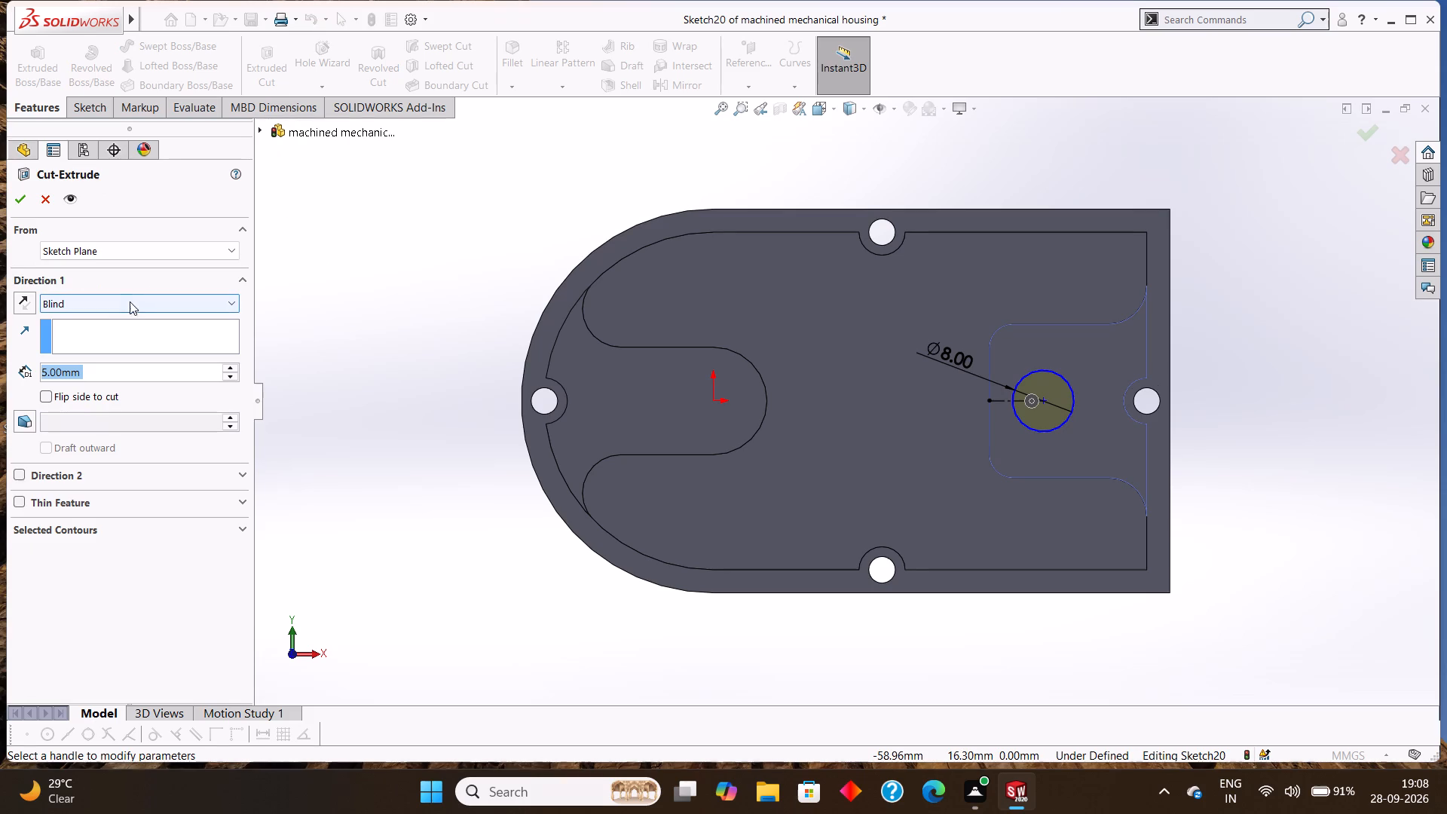
{"action": "left_click", "coordinate": [80, 296]}
{"action": "left_click", "coordinate": [88, 329]}
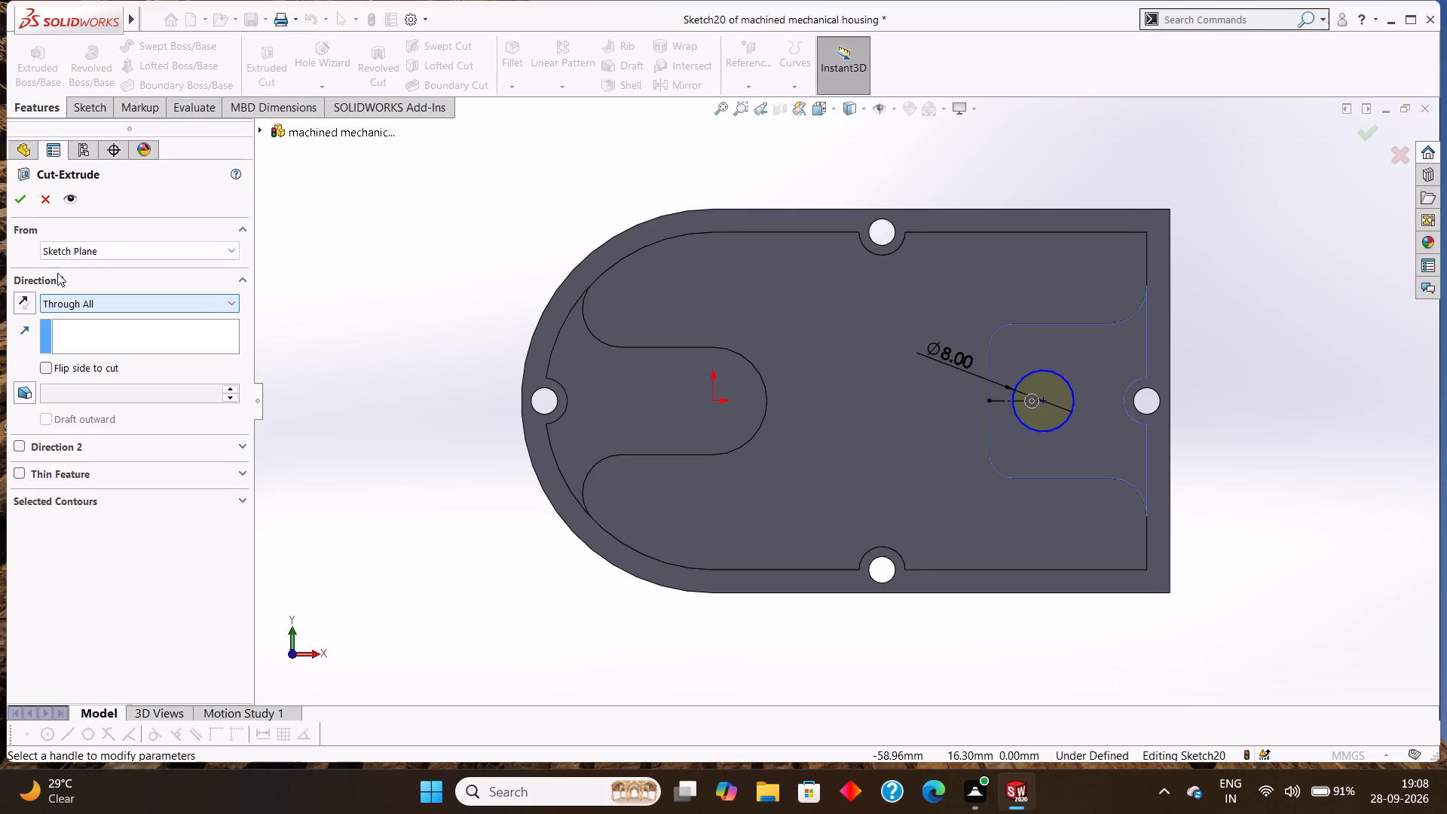
{"action": "left_click", "coordinate": [20, 194]}
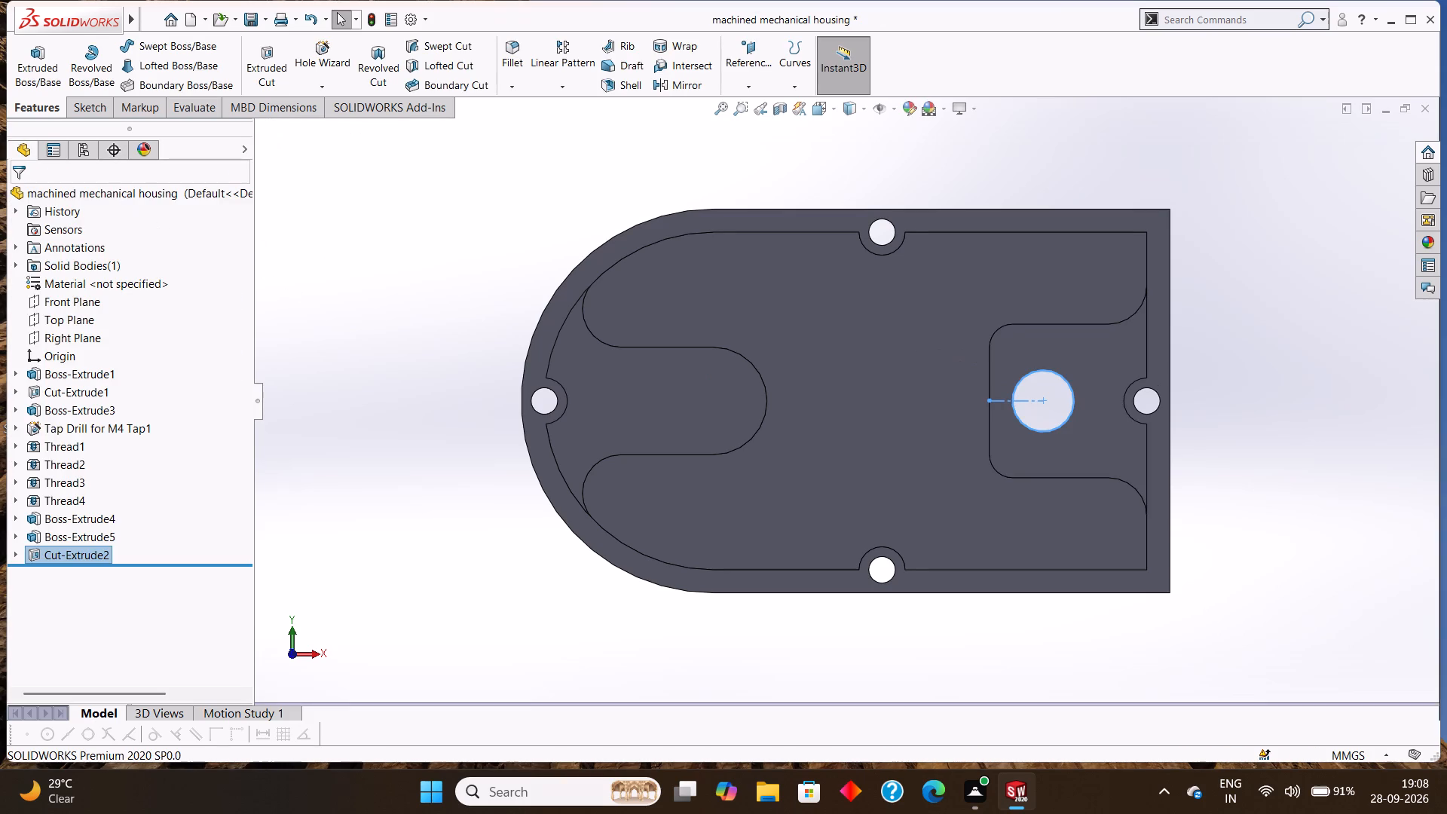
{"action": "key", "text": "Escape"}
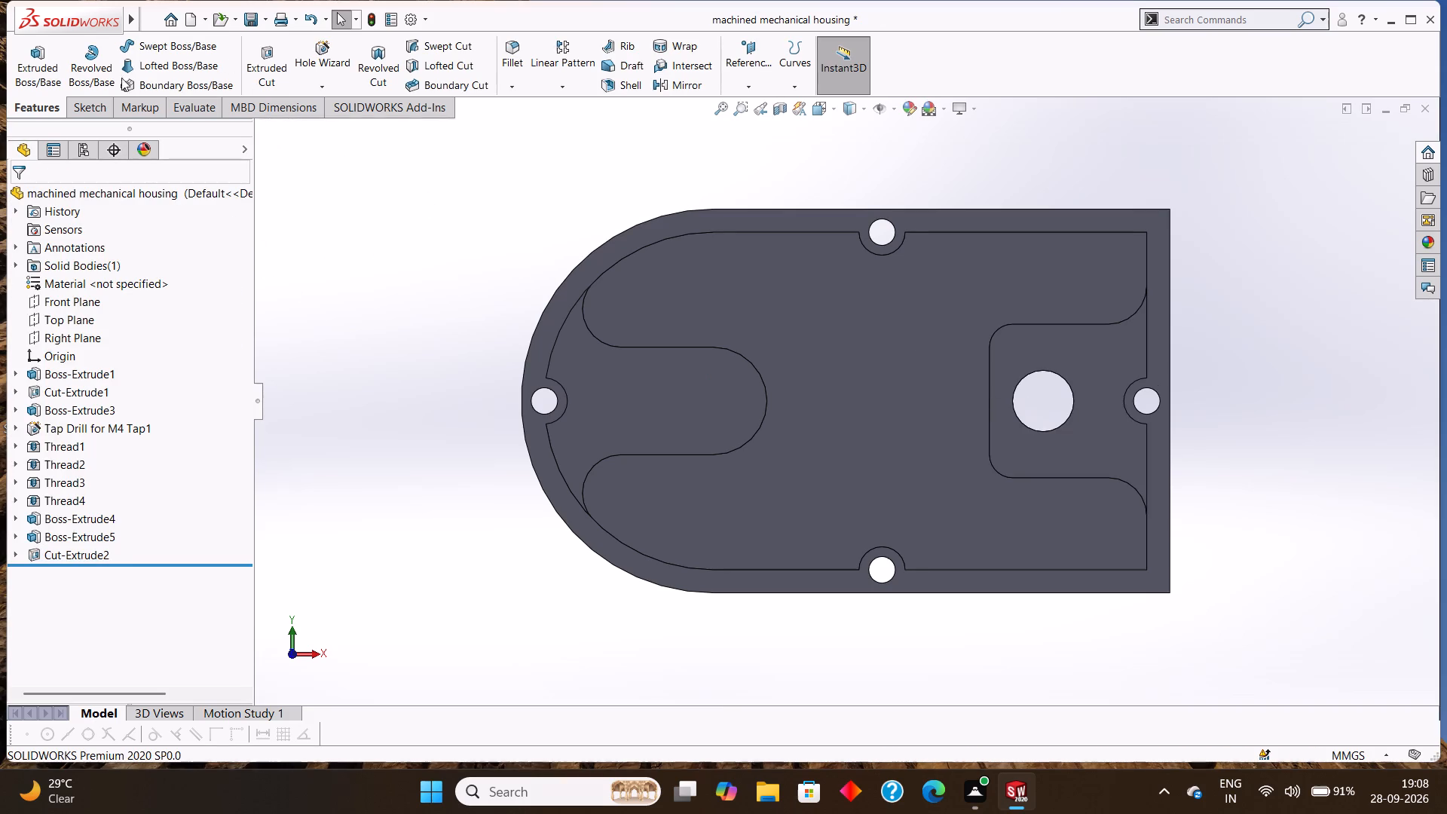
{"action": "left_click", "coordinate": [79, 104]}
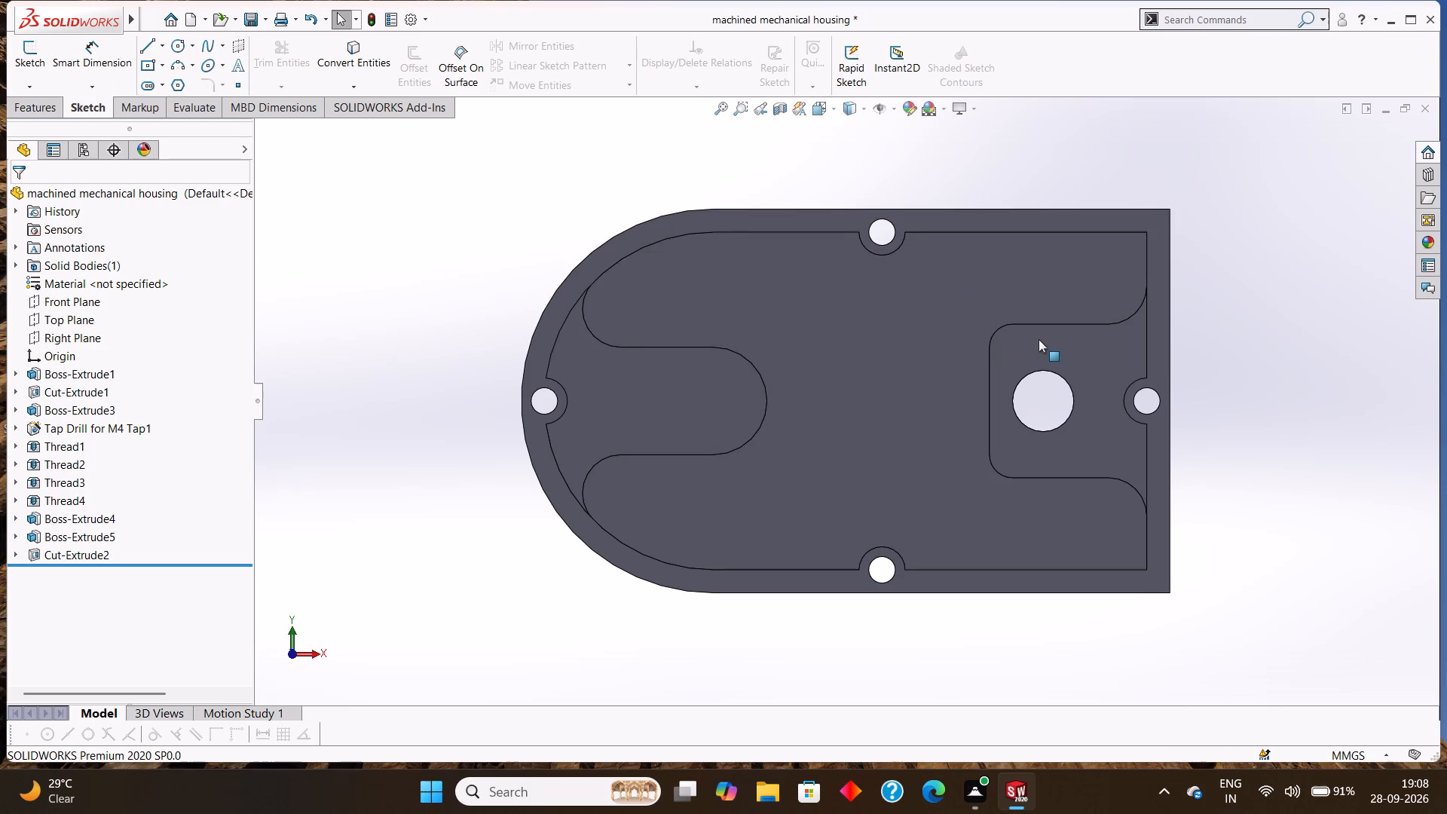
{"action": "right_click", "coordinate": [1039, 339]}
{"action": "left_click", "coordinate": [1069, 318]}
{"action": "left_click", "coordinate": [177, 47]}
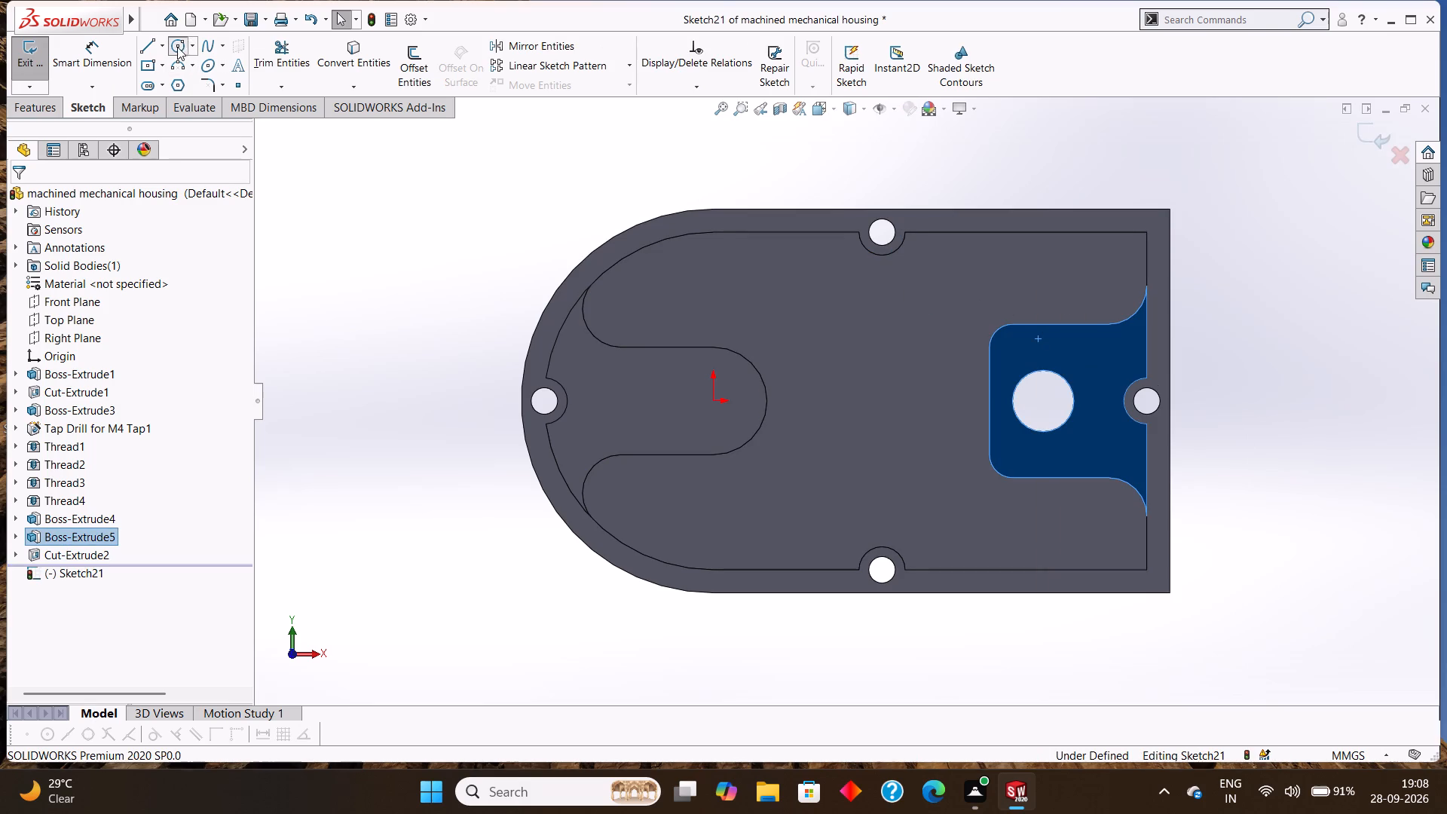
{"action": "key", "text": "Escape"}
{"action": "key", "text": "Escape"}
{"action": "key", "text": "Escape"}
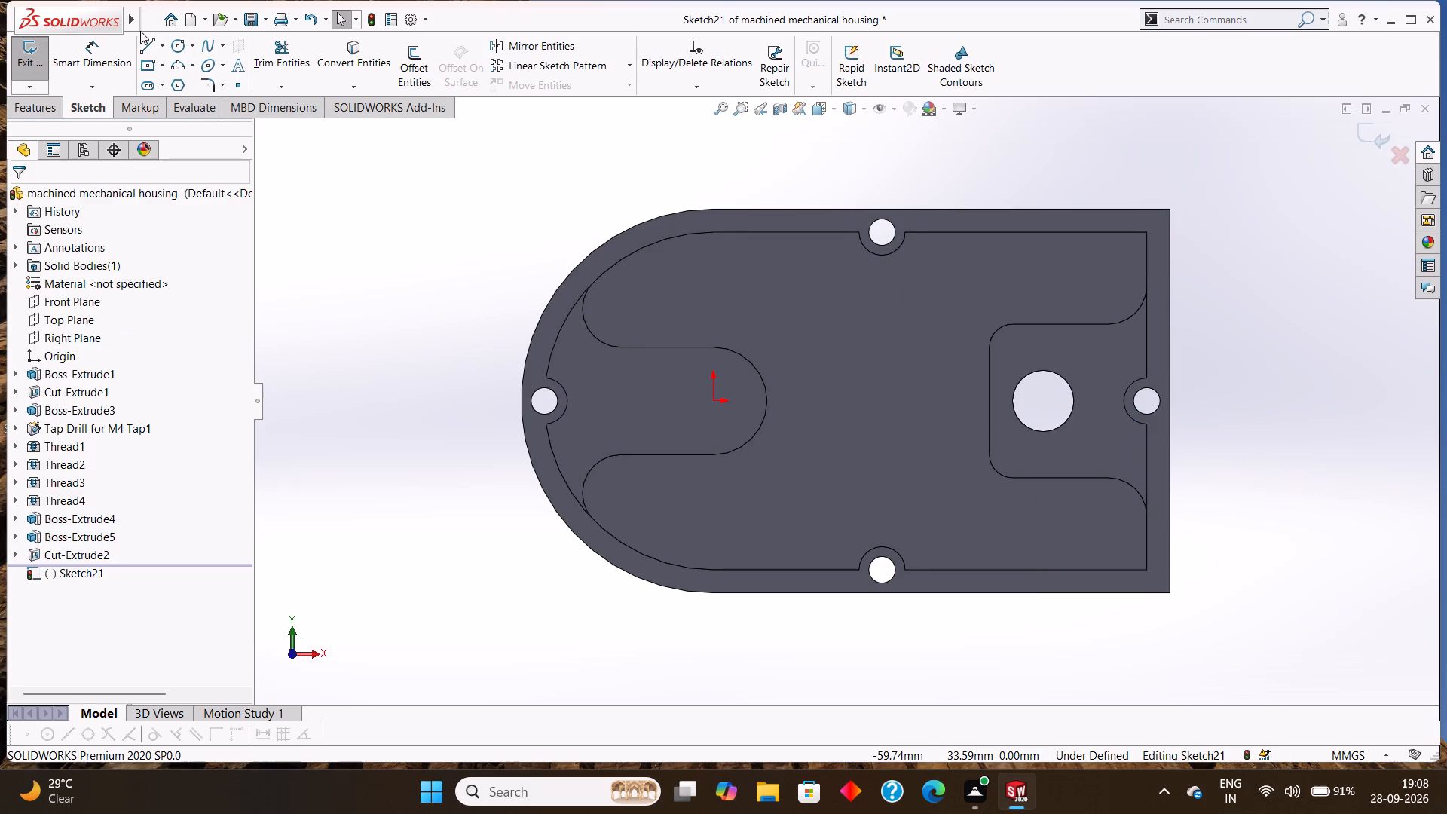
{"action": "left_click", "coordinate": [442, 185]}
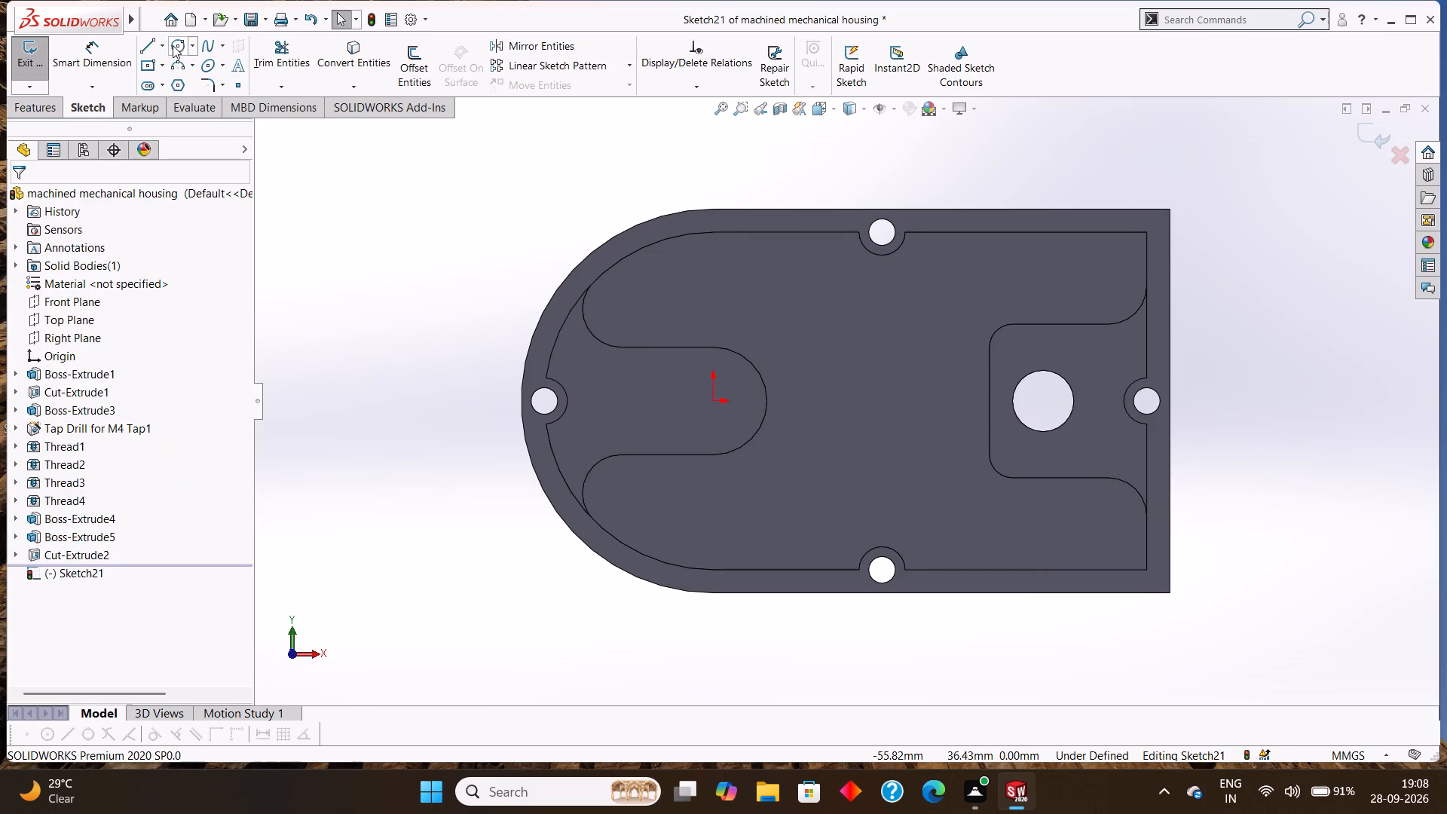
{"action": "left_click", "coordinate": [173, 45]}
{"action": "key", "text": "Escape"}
Save the part and delete the empty sketch.
{"action": "key", "text": "ctrl+s"}
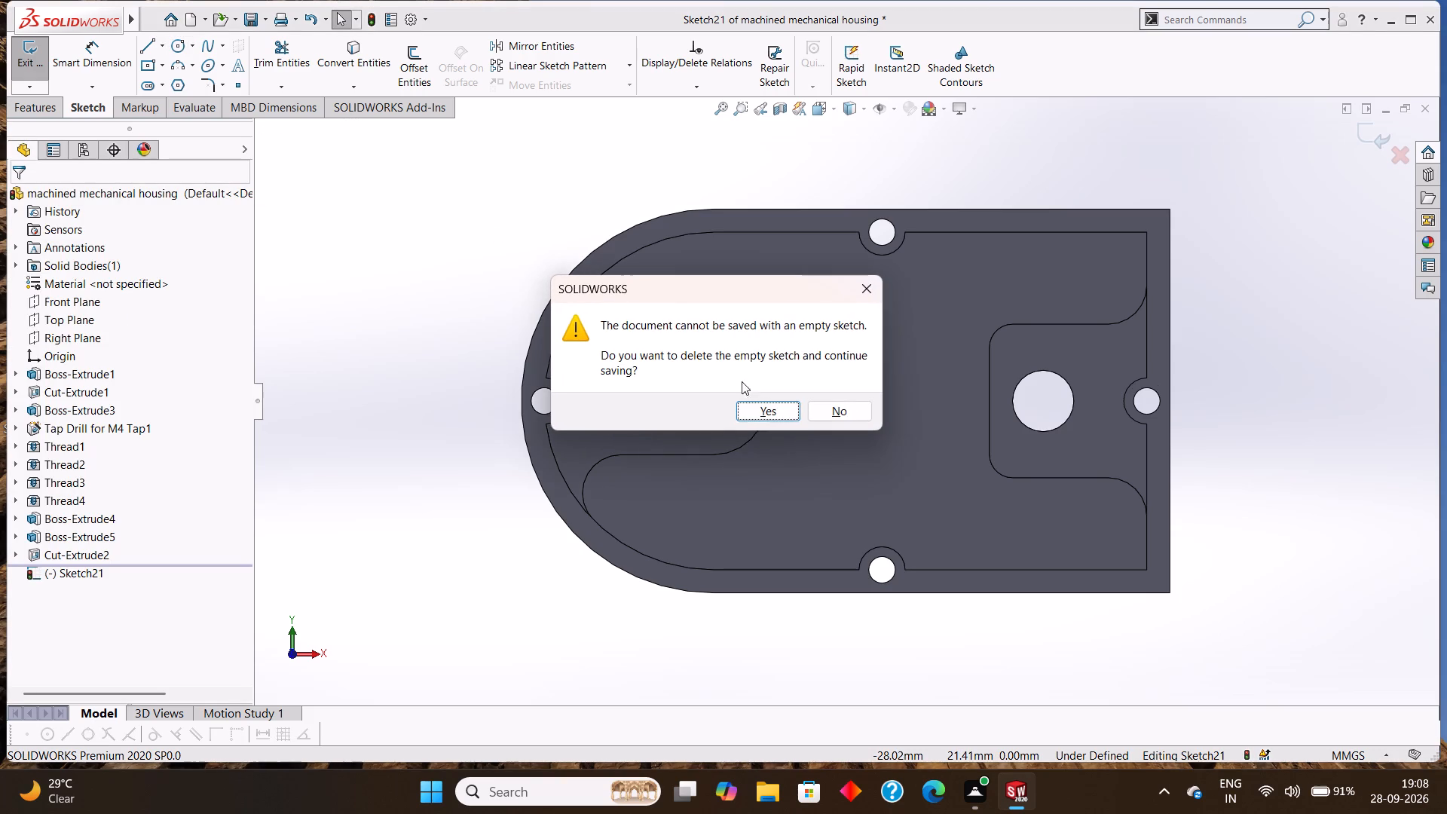
{"action": "left_click", "coordinate": [758, 401]}
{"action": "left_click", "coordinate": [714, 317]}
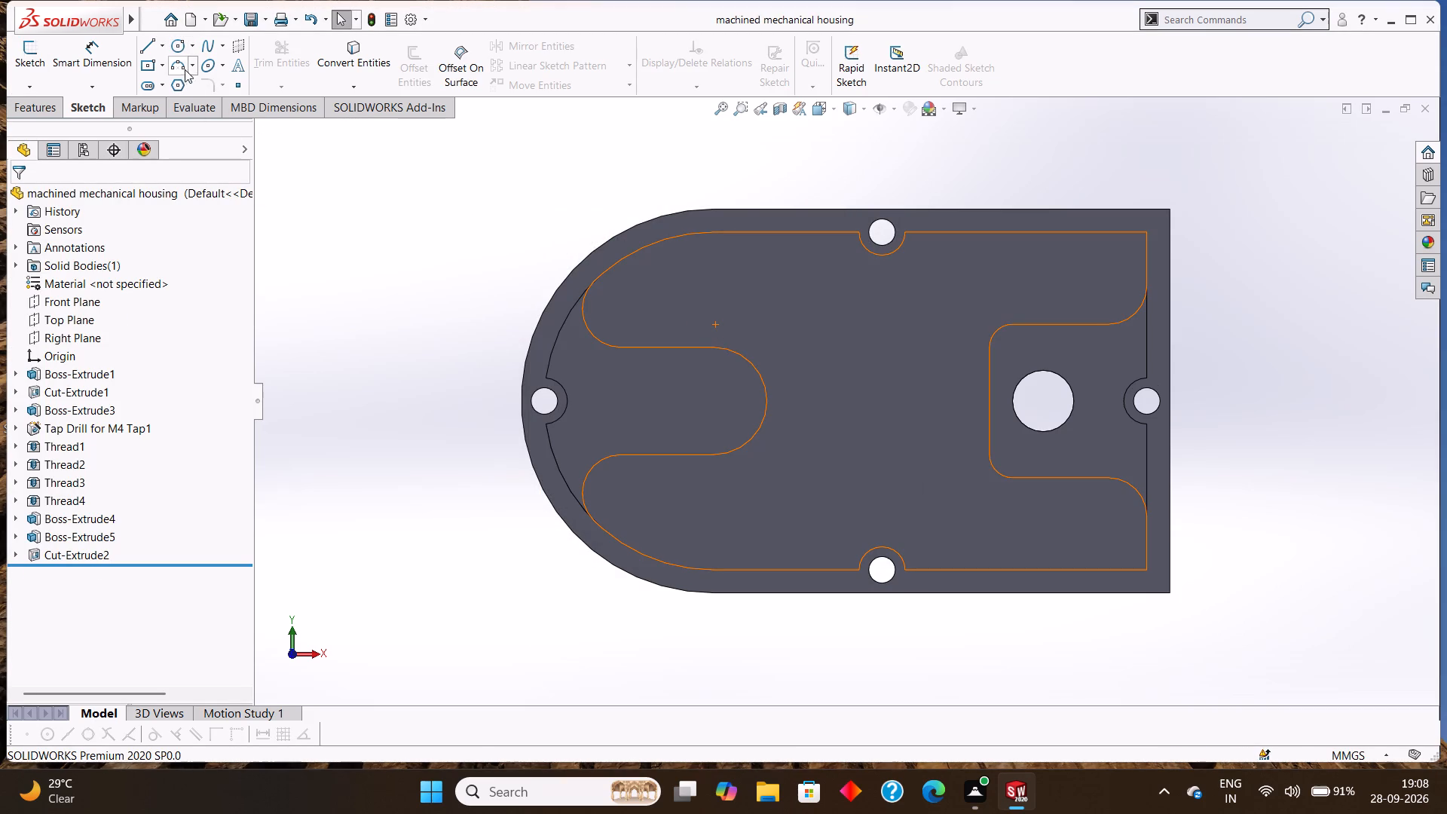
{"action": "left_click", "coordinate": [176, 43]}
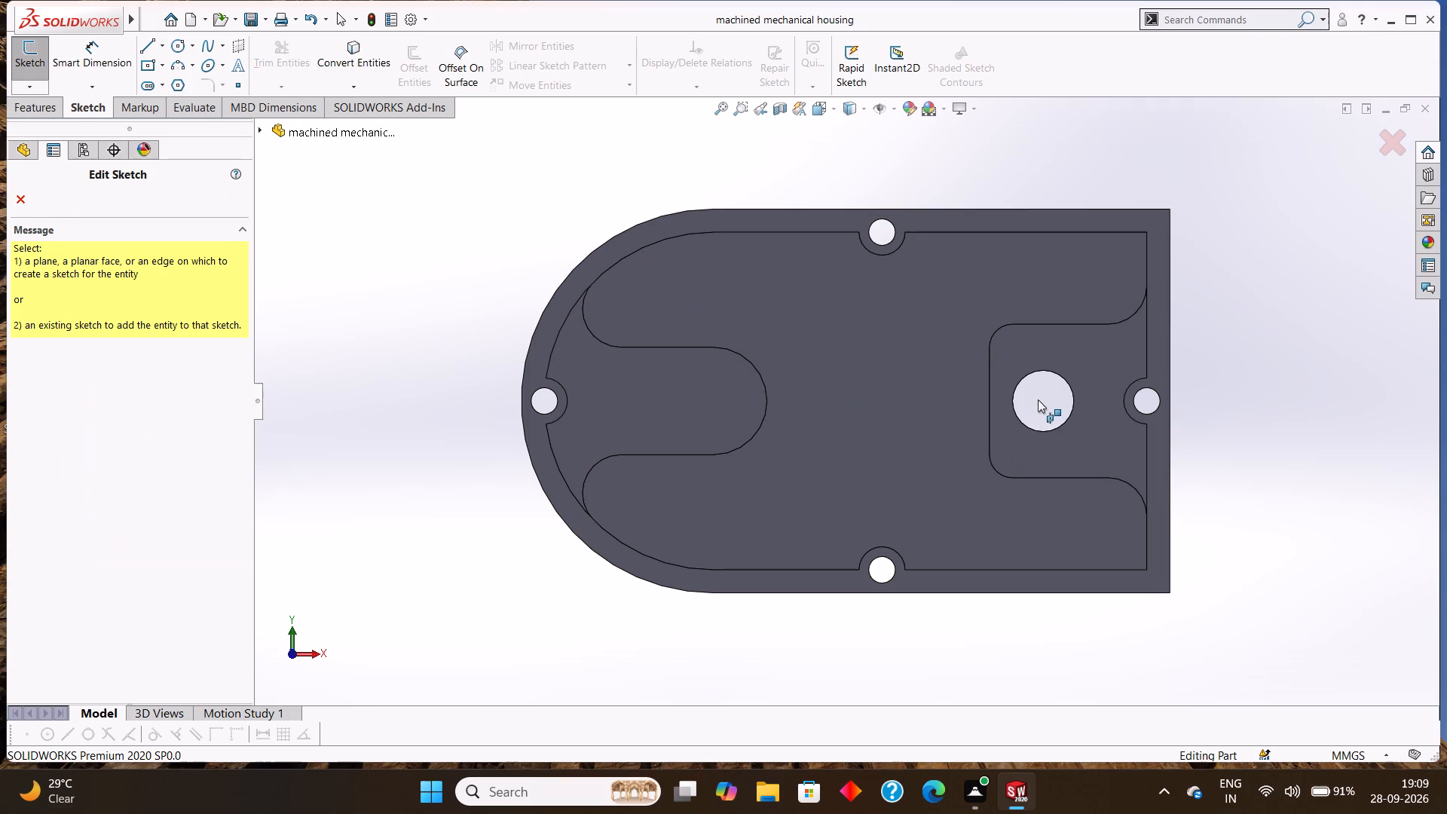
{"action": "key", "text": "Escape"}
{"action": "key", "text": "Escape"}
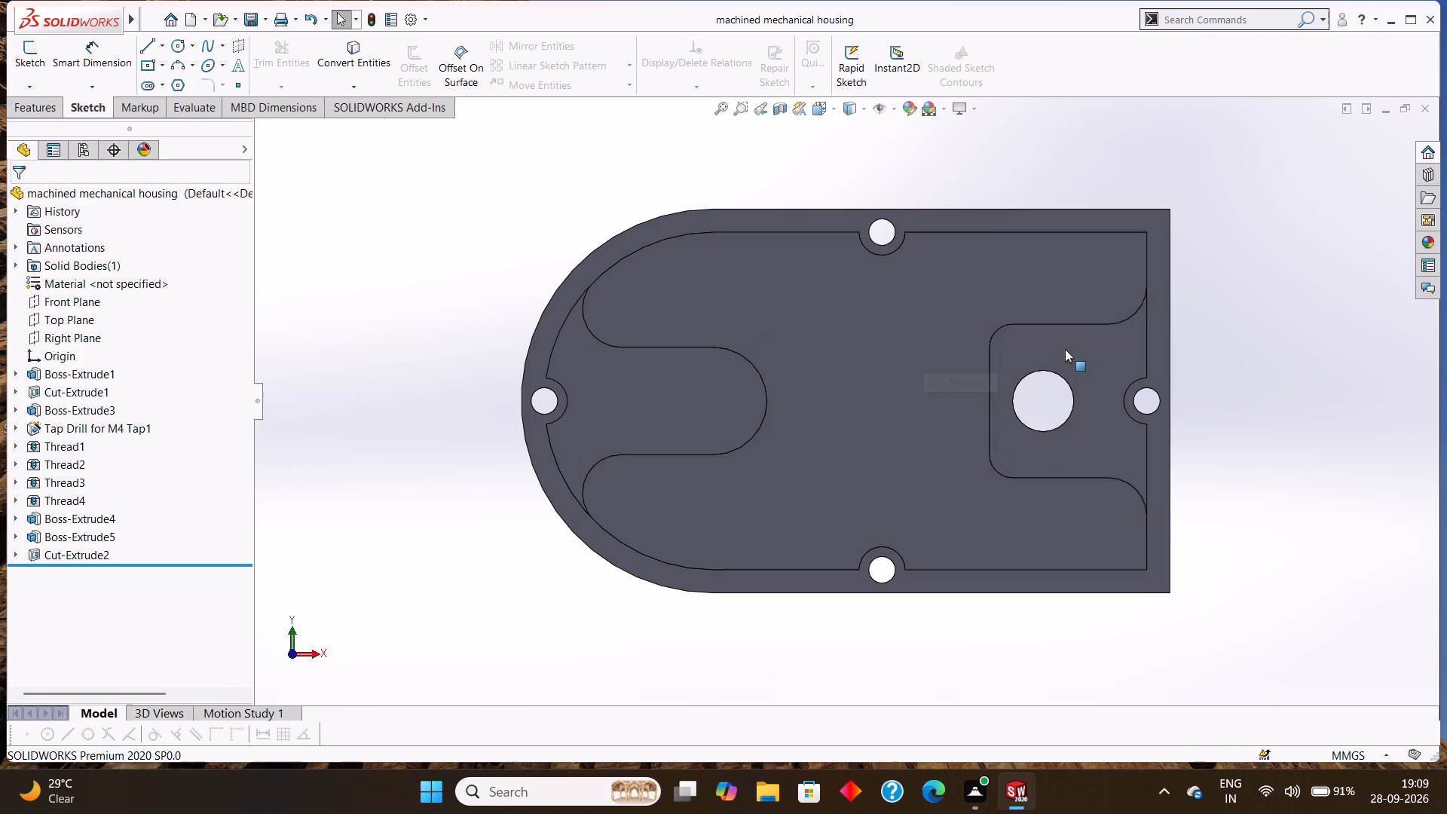
Sketch a circle of radius 5 mm concentric with the 8 mm through hole on its raised feature's top face.
{"action": "right_click", "coordinate": [1065, 347]}
{"action": "left_click", "coordinate": [1097, 326]}
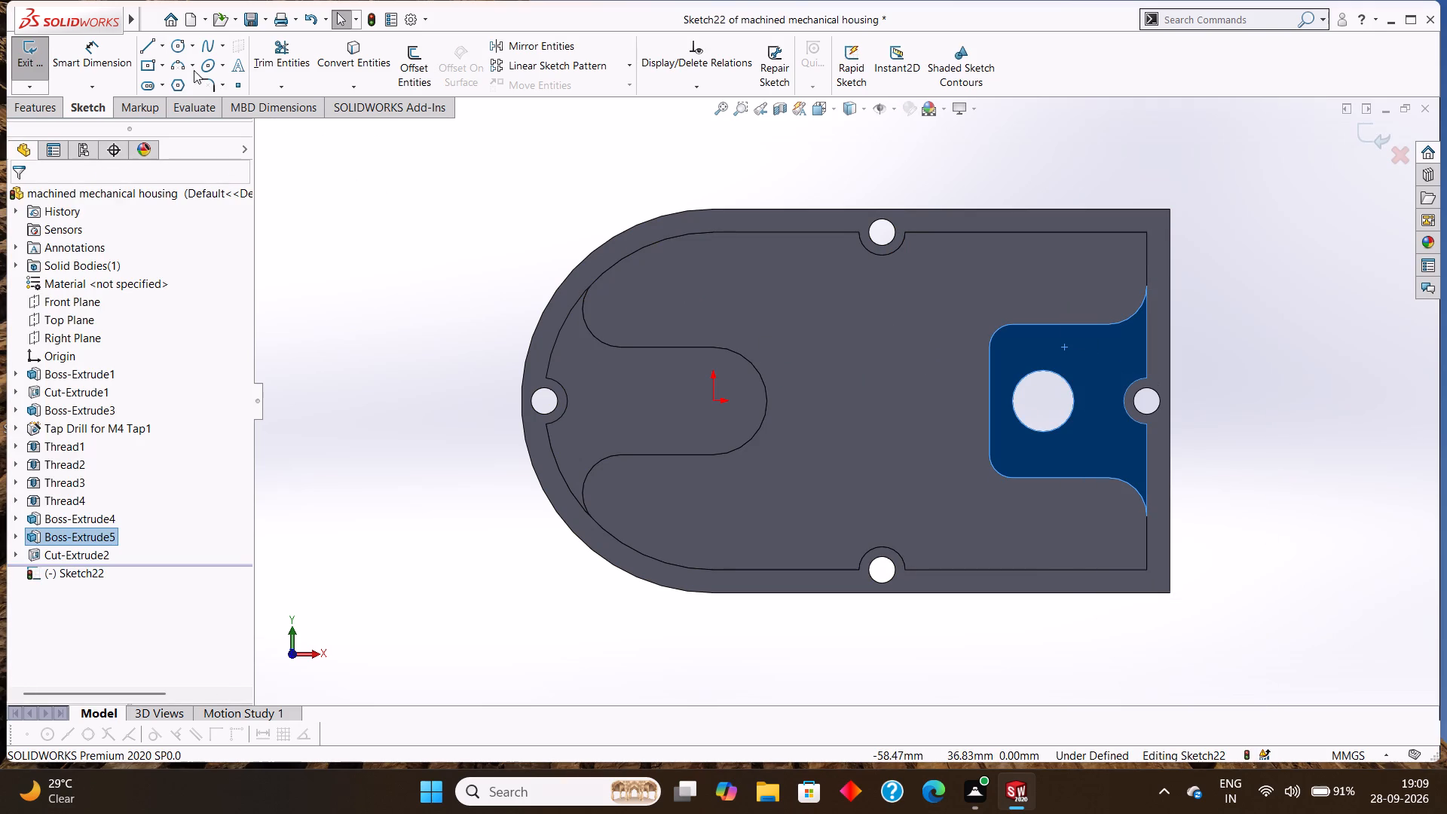
{"action": "left_click", "coordinate": [174, 46]}
{"action": "key", "text": "Escape"}
{"action": "key", "text": "Escape"}
{"action": "key", "text": "Escape"}
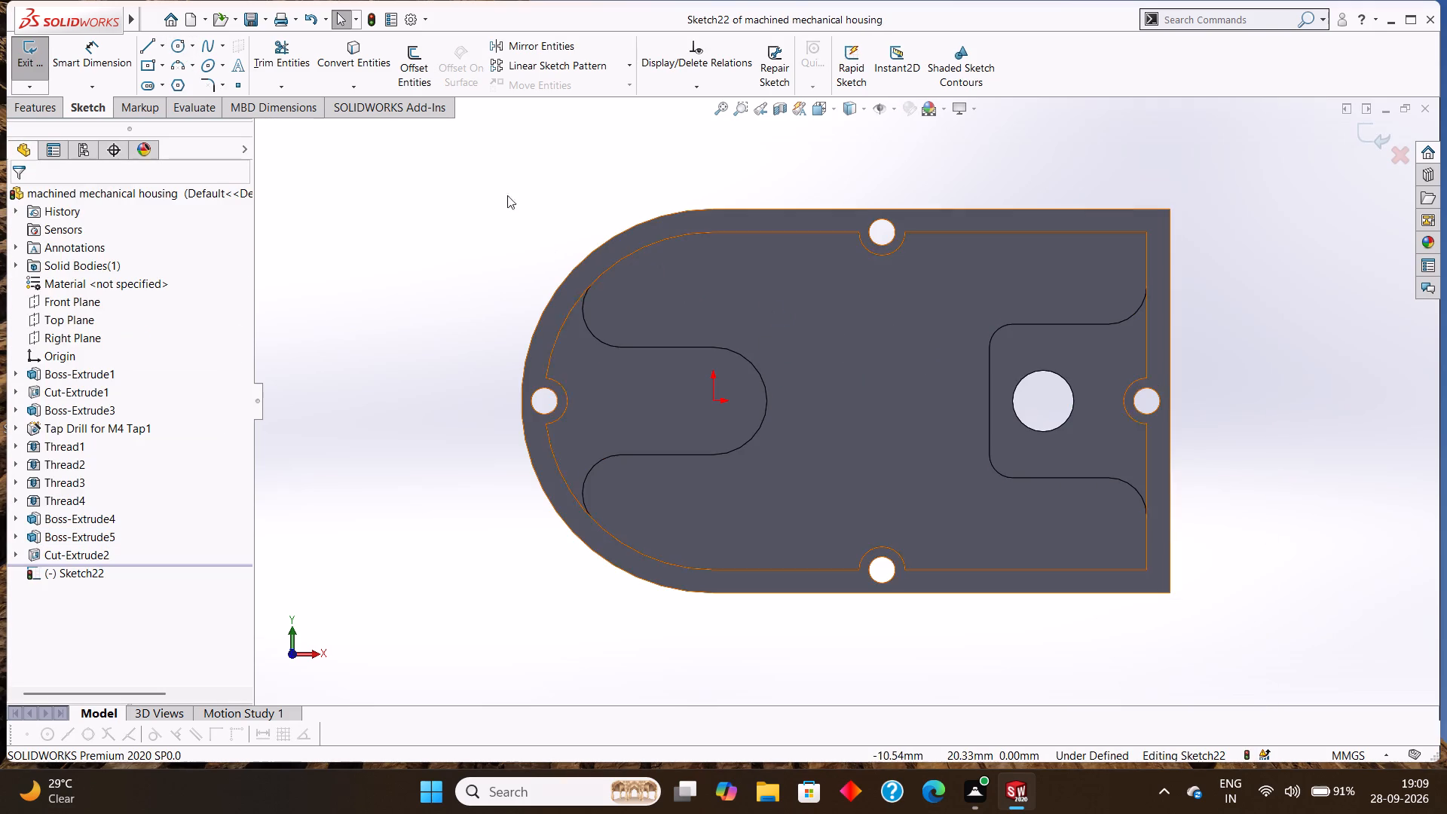
{"action": "left_click", "coordinate": [178, 43]}
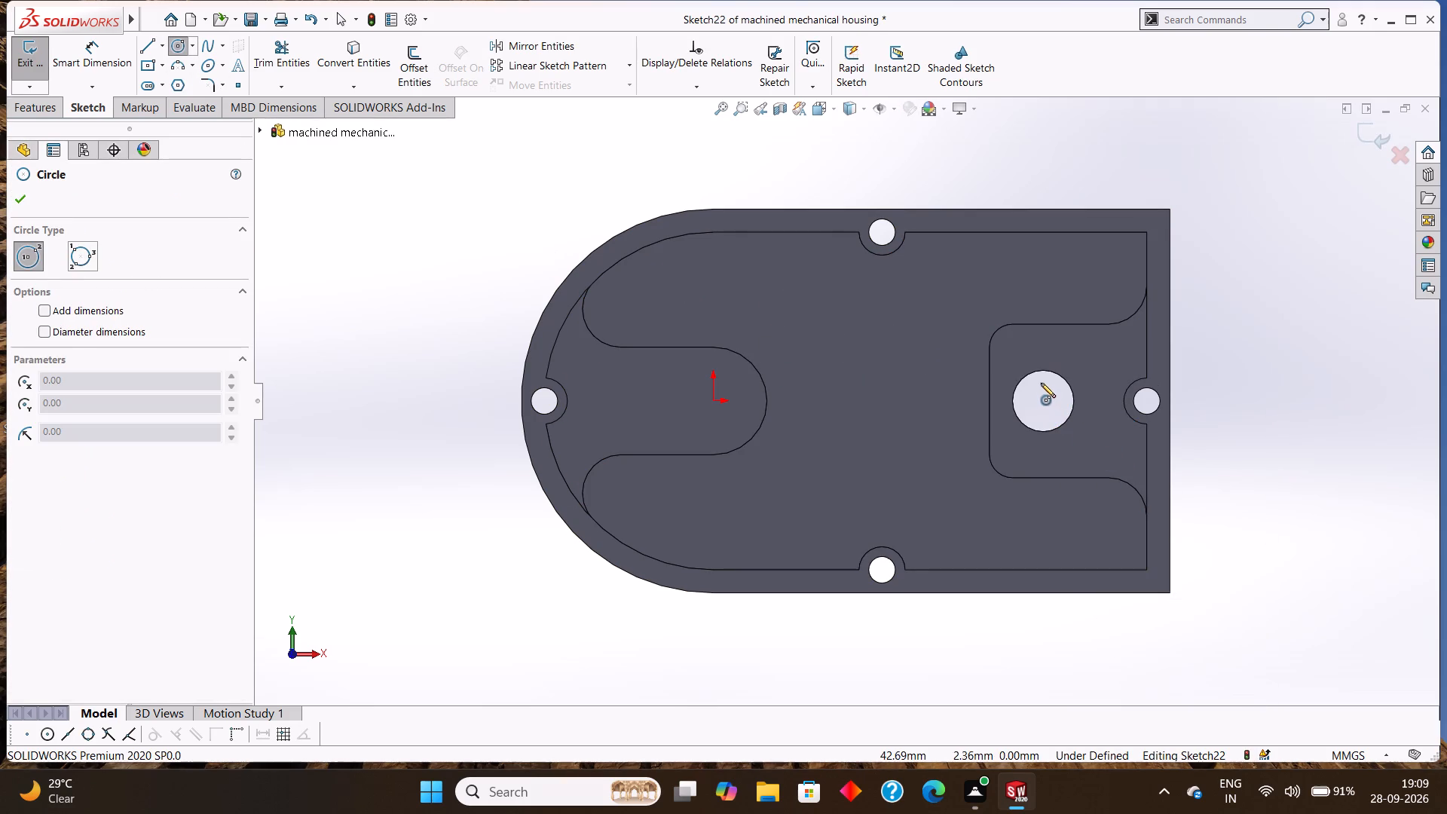
{"action": "left_click", "coordinate": [1043, 399]}
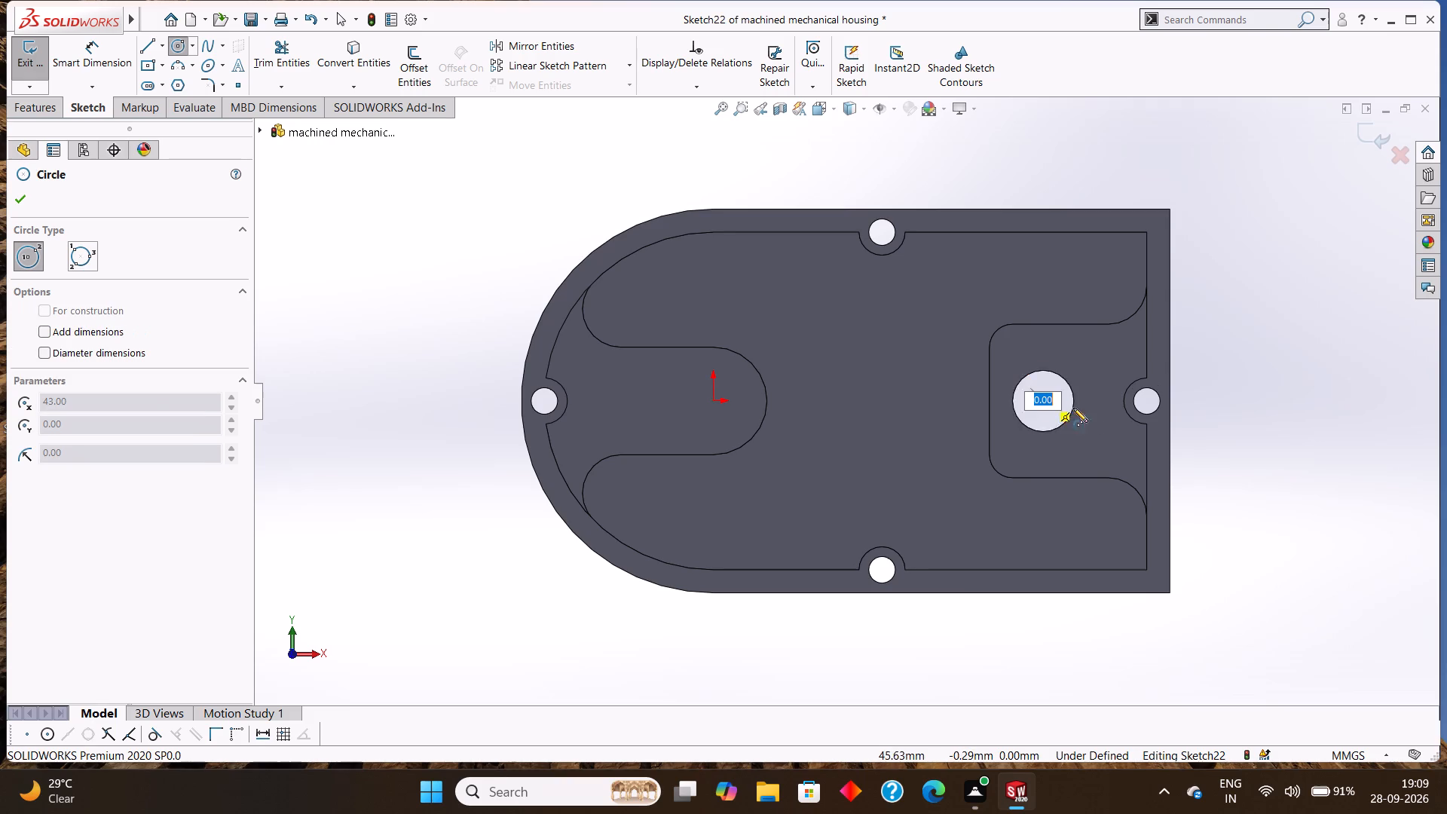
{"action": "key", "text": "Escape"}
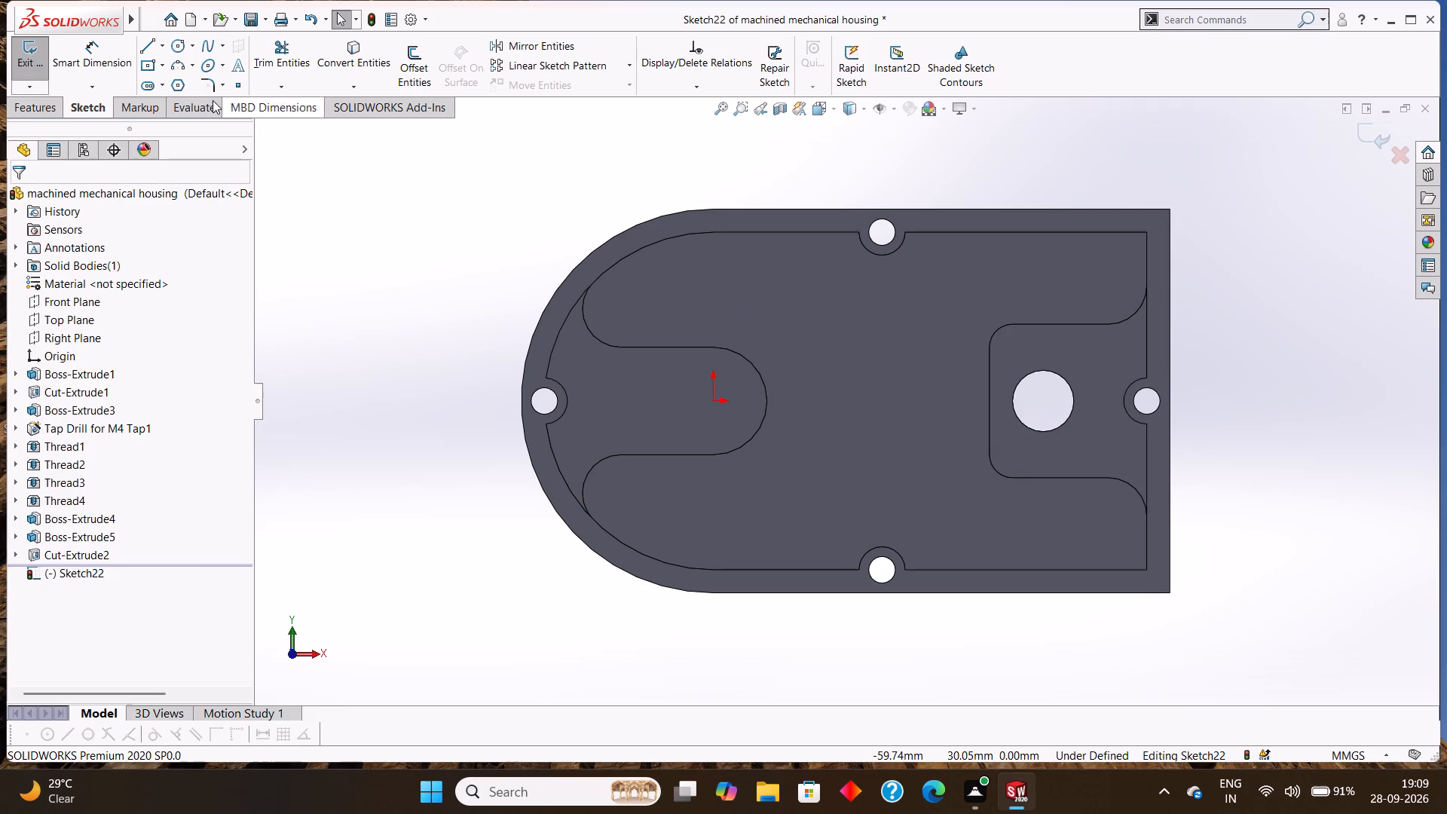
{"action": "left_click", "coordinate": [173, 41]}
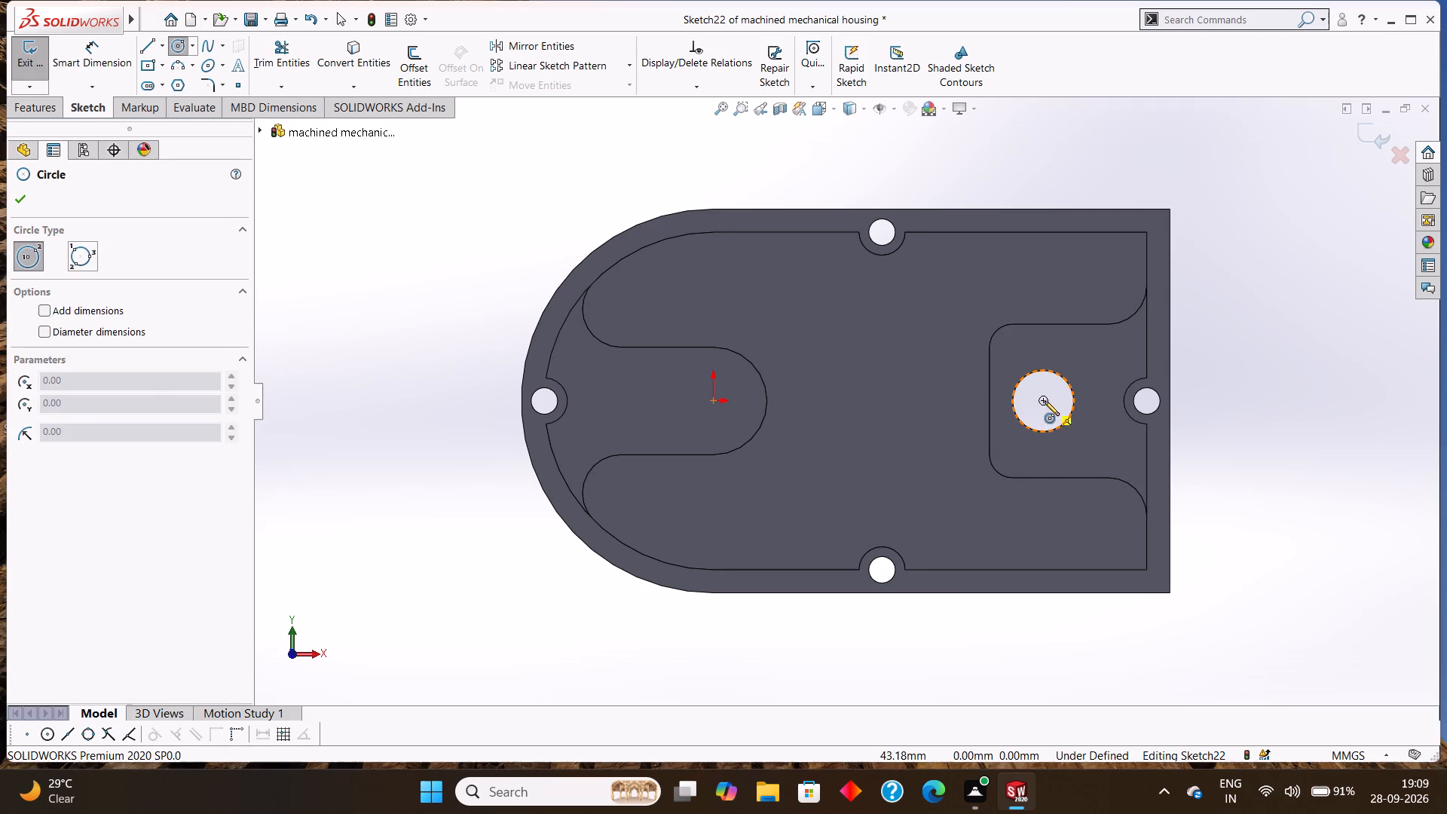
{"action": "left_click_drag", "start_coordinate": [1044, 399], "coordinate": [1079, 422]}
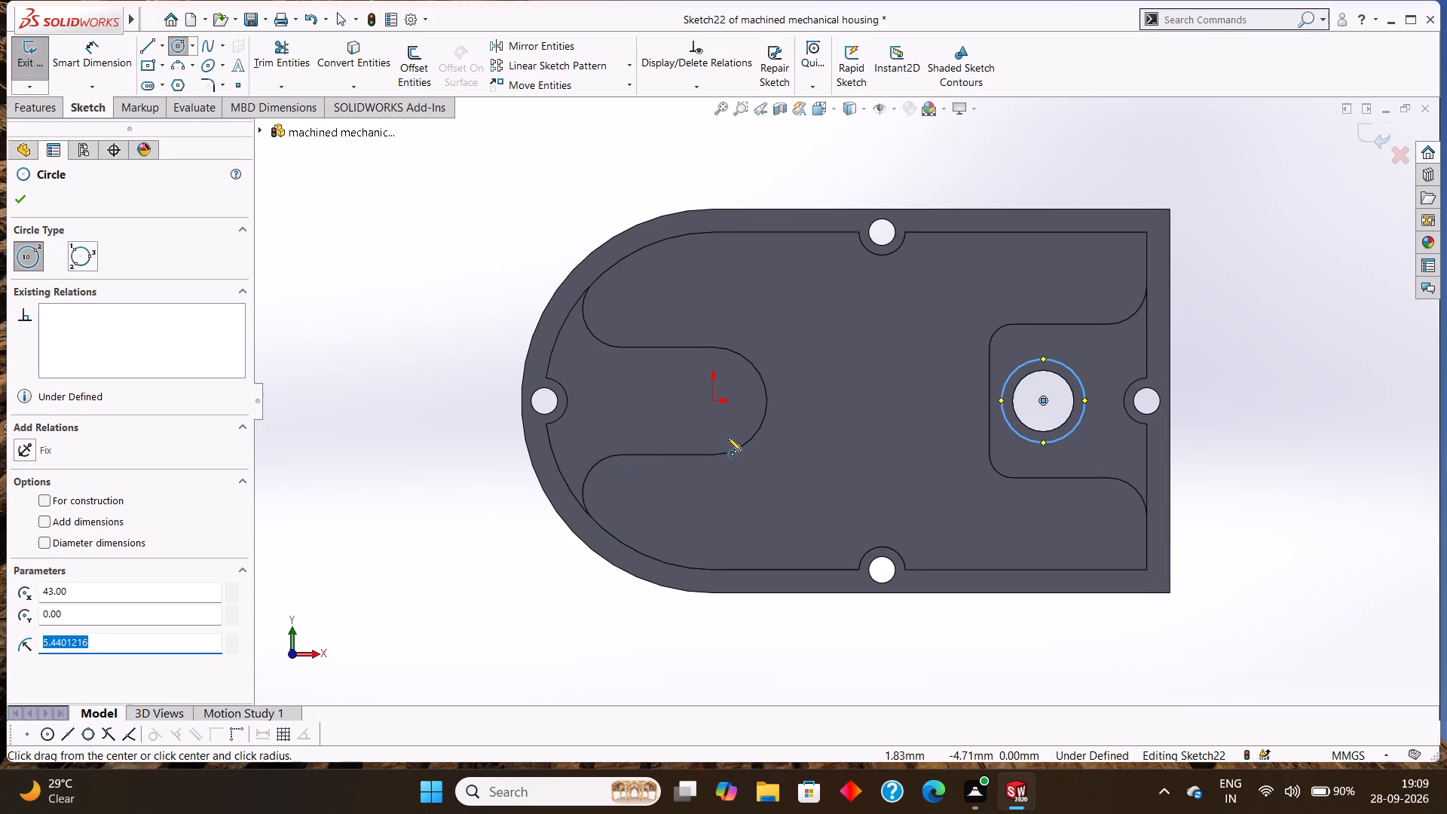
{"action": "key", "text": "5"}
{"action": "key", "text": "Return"}
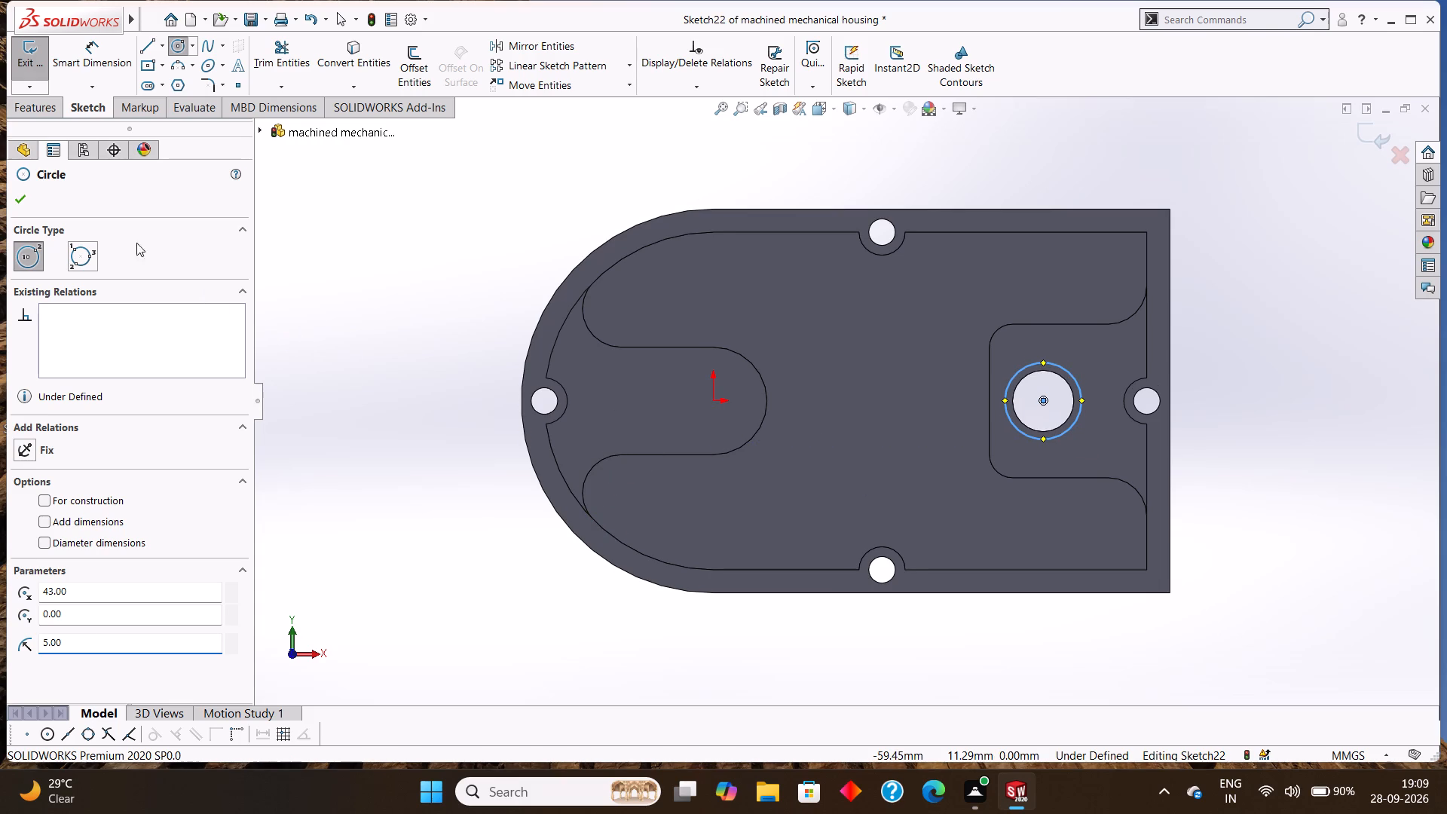
{"action": "left_click", "coordinate": [21, 205]}
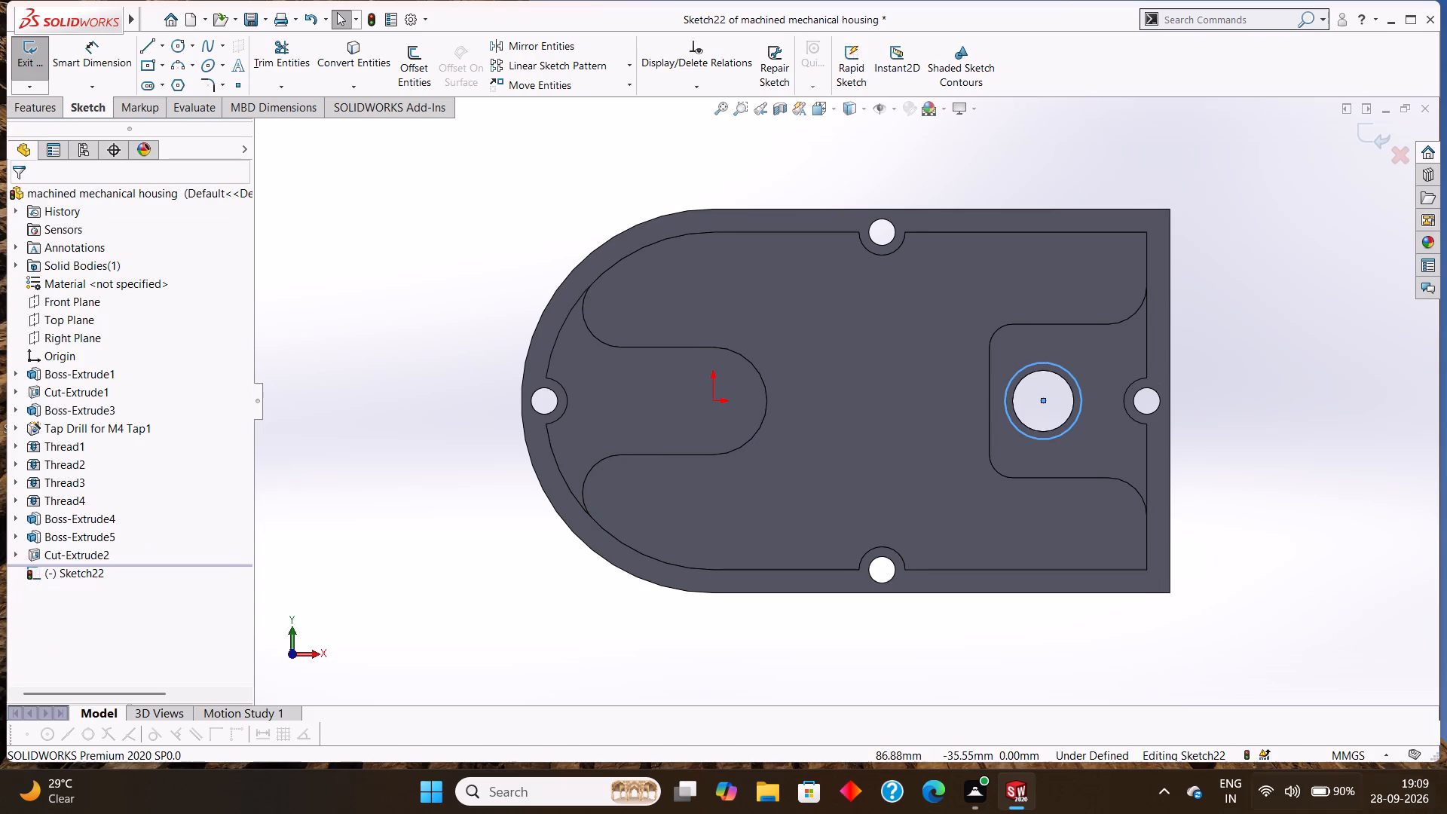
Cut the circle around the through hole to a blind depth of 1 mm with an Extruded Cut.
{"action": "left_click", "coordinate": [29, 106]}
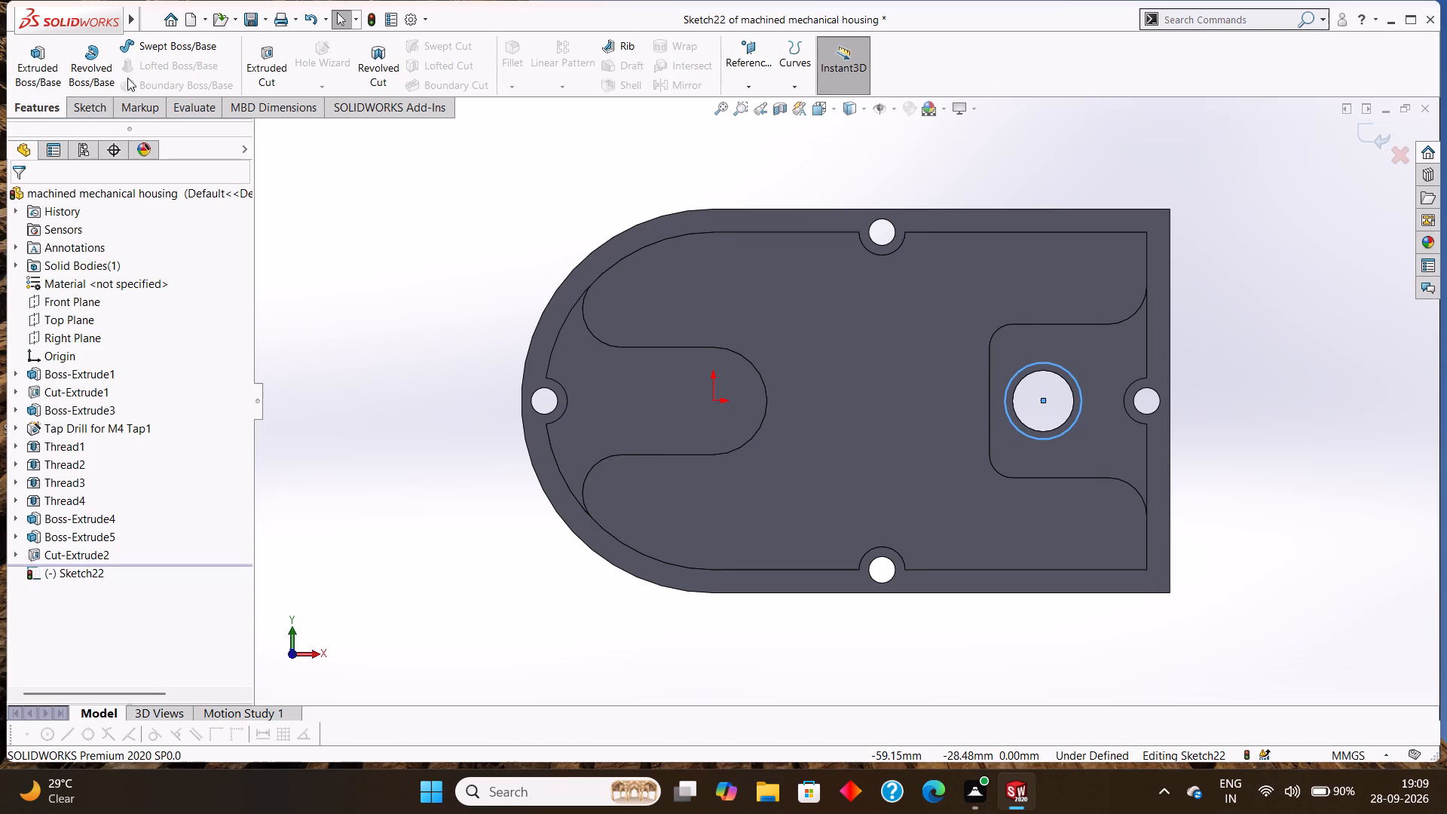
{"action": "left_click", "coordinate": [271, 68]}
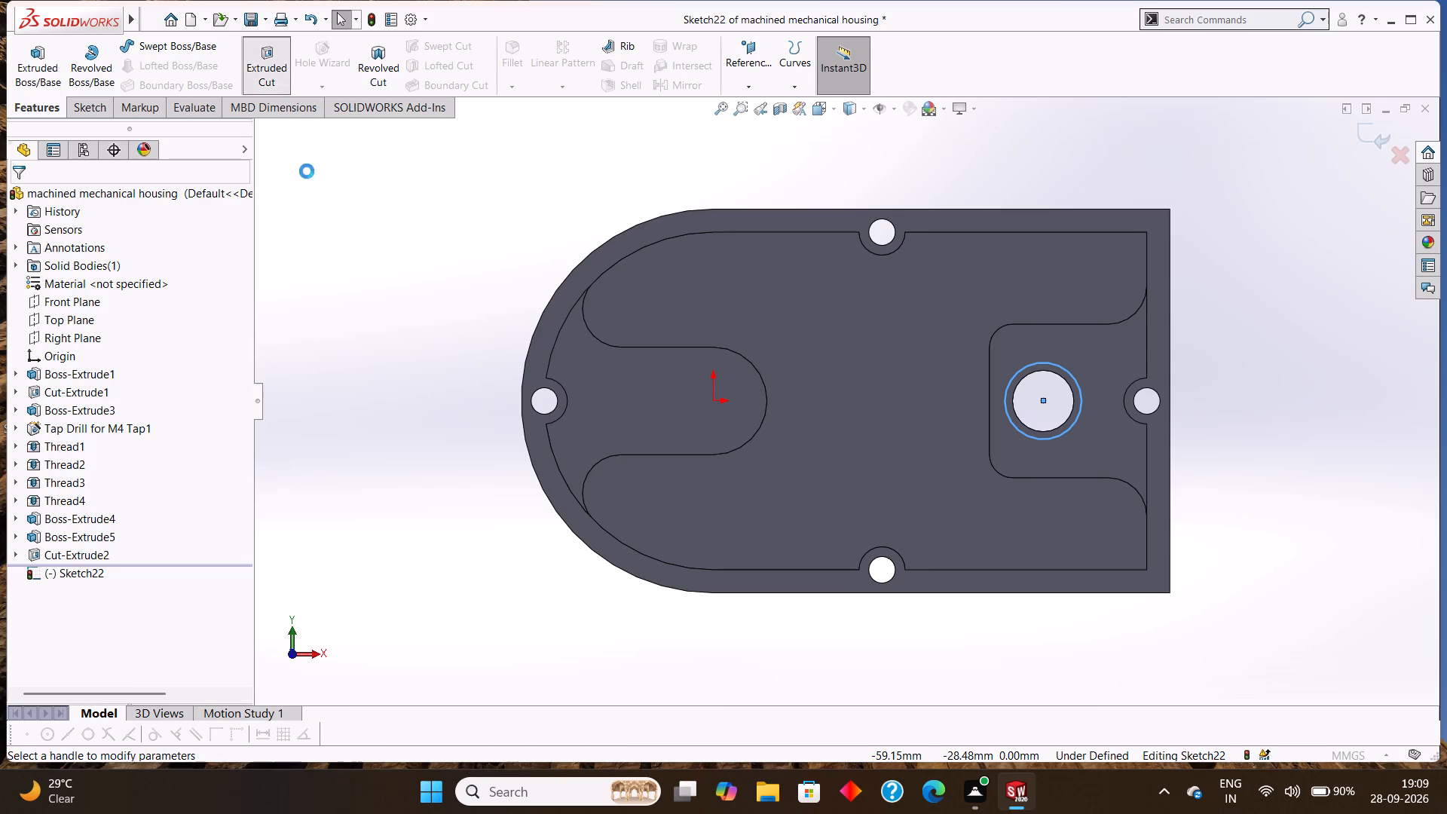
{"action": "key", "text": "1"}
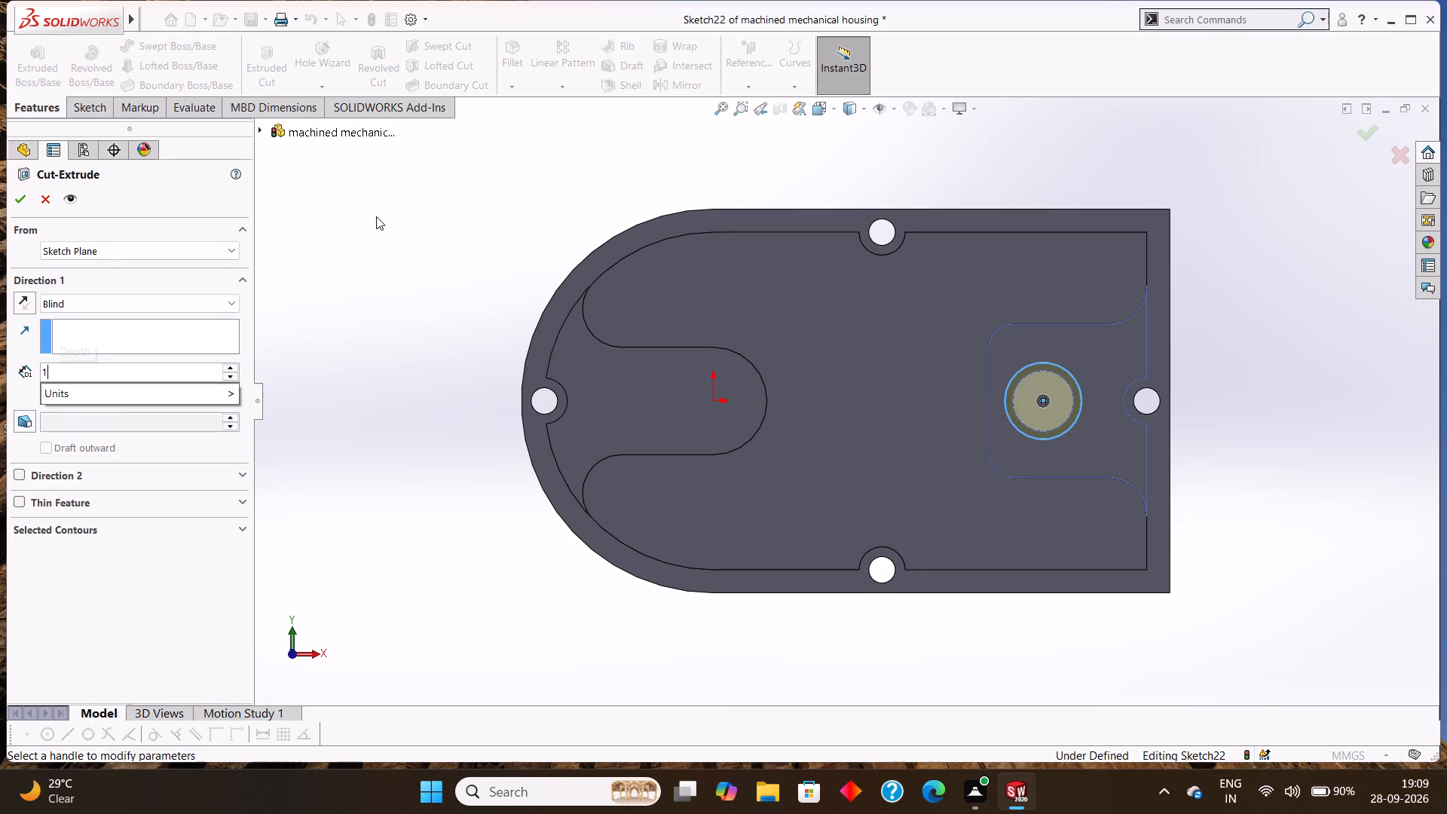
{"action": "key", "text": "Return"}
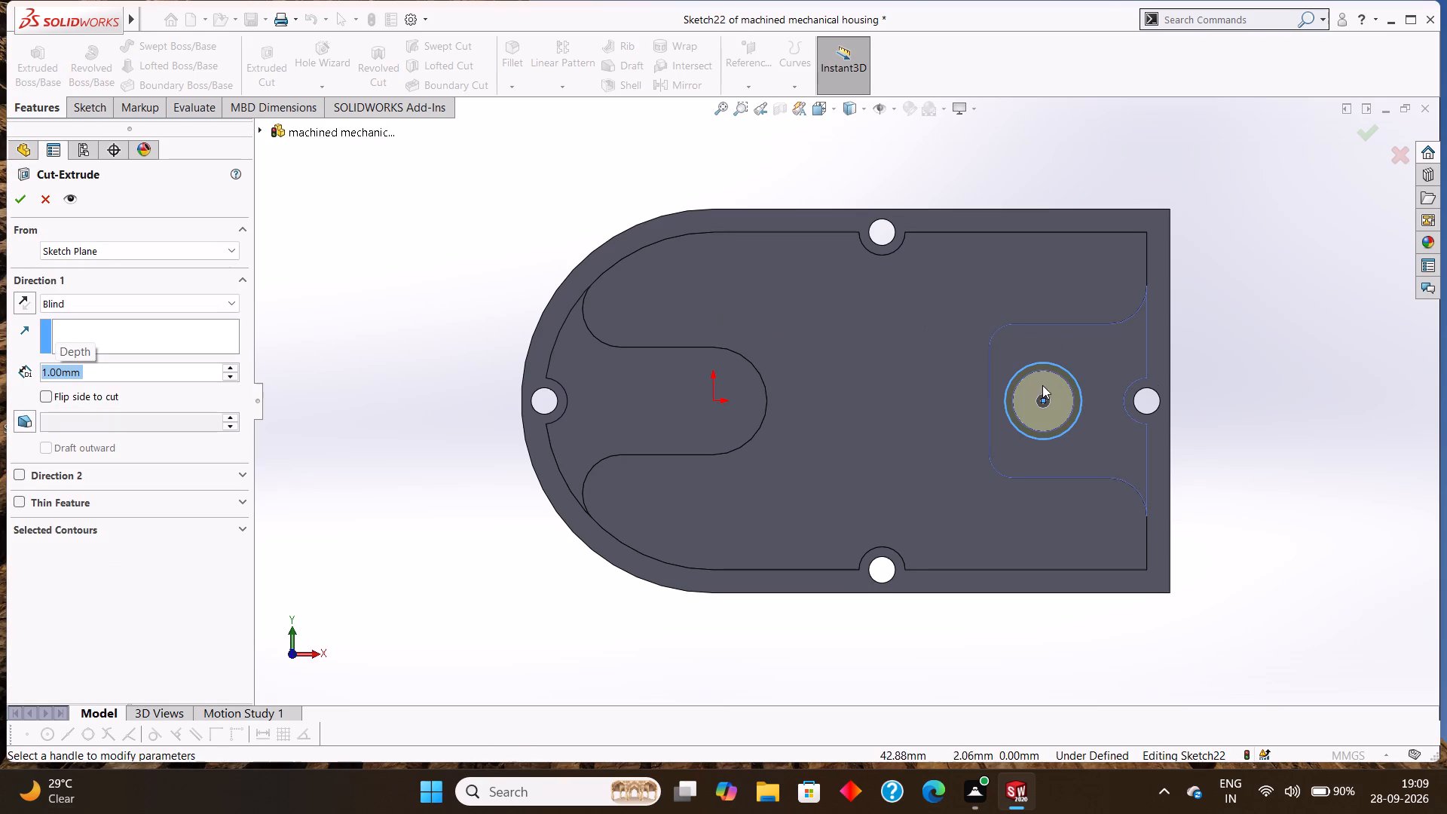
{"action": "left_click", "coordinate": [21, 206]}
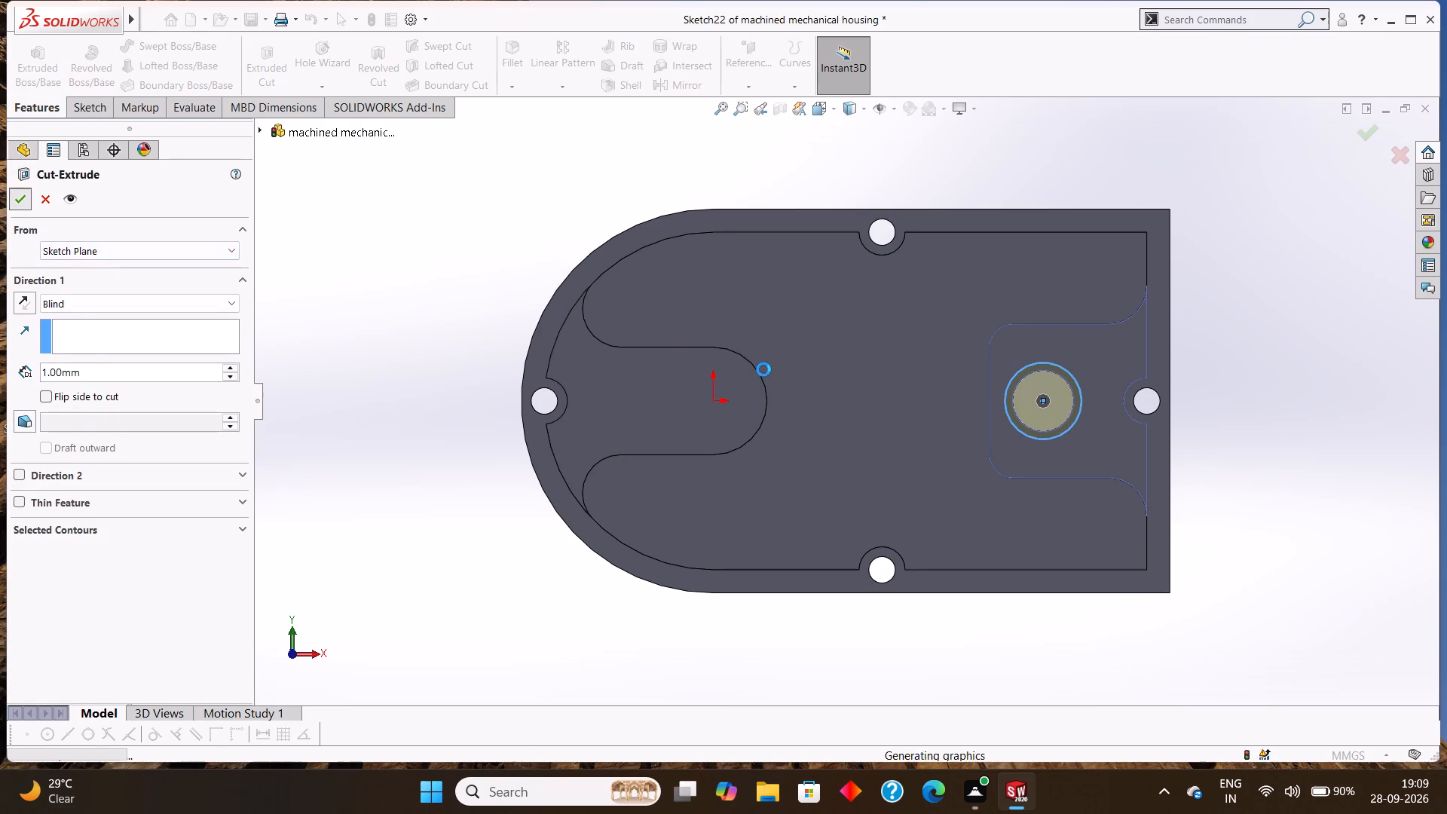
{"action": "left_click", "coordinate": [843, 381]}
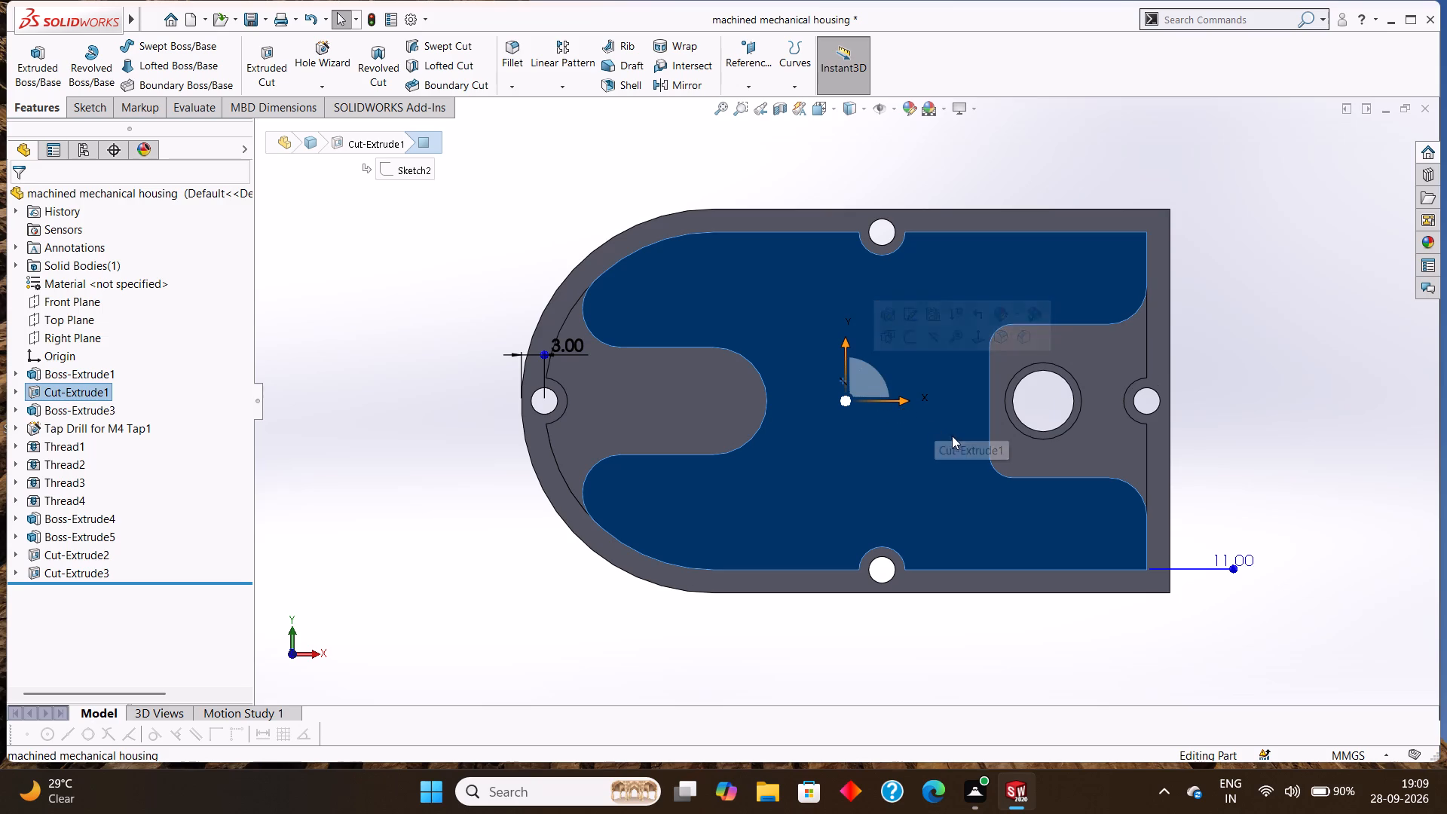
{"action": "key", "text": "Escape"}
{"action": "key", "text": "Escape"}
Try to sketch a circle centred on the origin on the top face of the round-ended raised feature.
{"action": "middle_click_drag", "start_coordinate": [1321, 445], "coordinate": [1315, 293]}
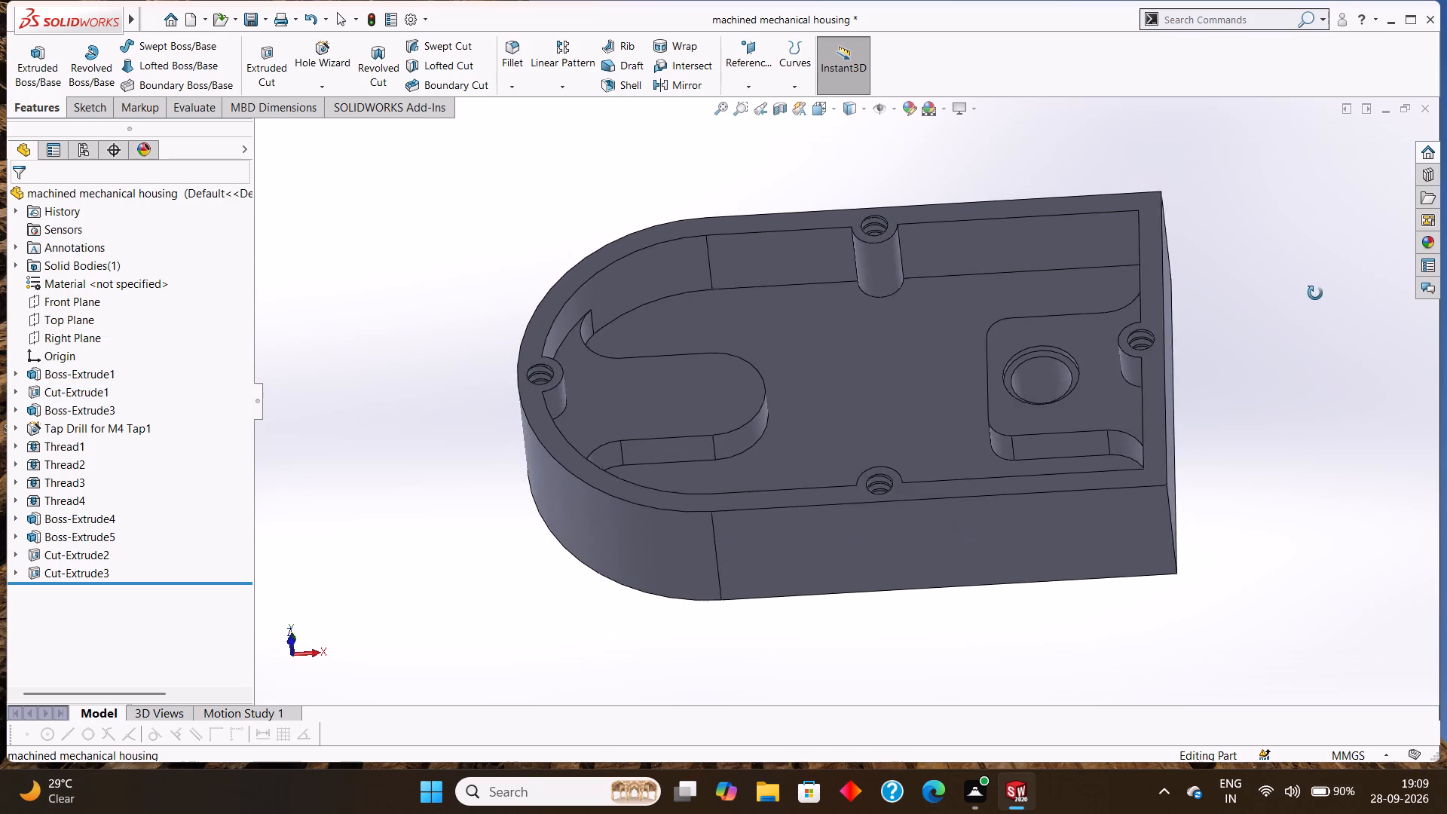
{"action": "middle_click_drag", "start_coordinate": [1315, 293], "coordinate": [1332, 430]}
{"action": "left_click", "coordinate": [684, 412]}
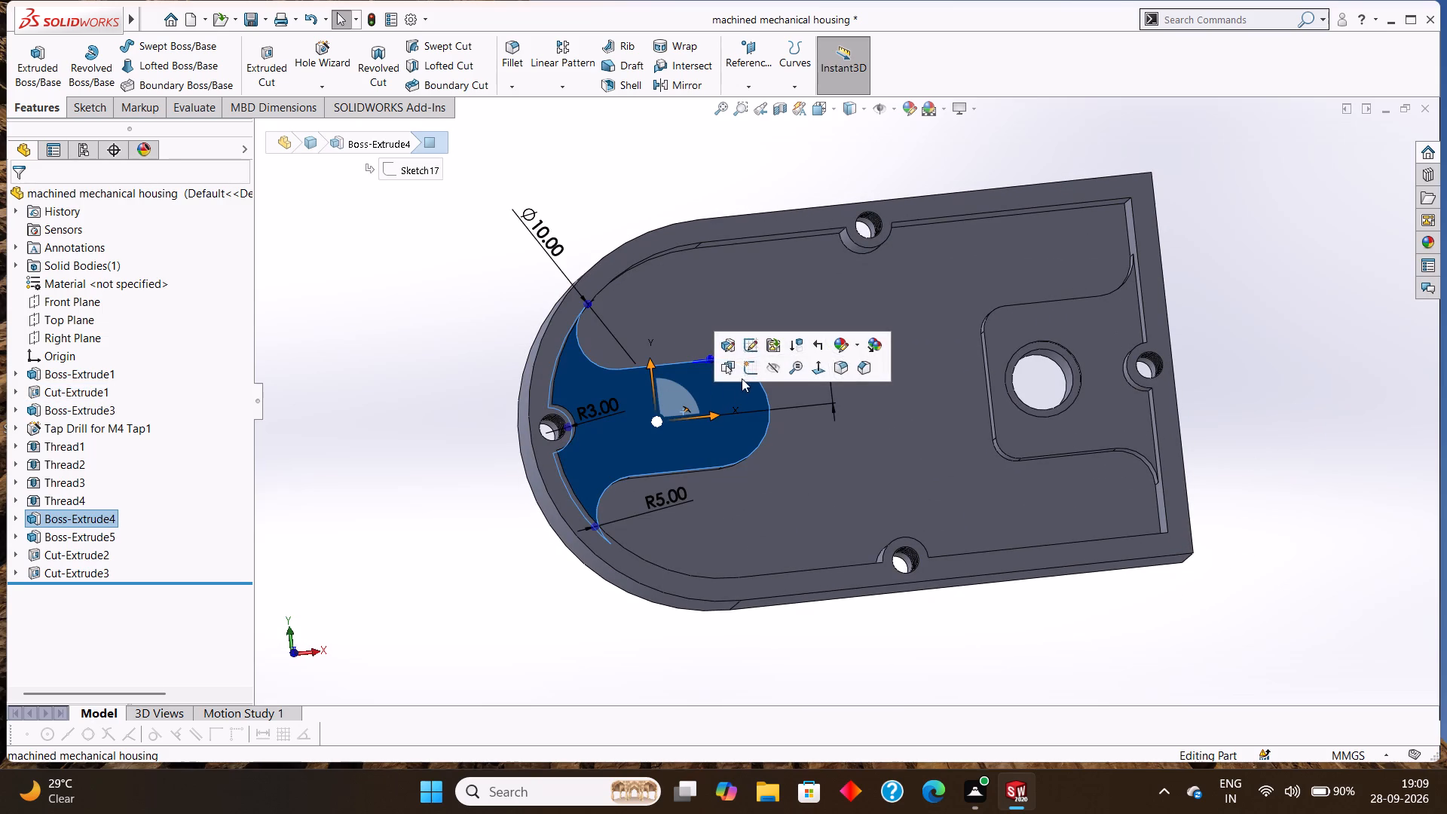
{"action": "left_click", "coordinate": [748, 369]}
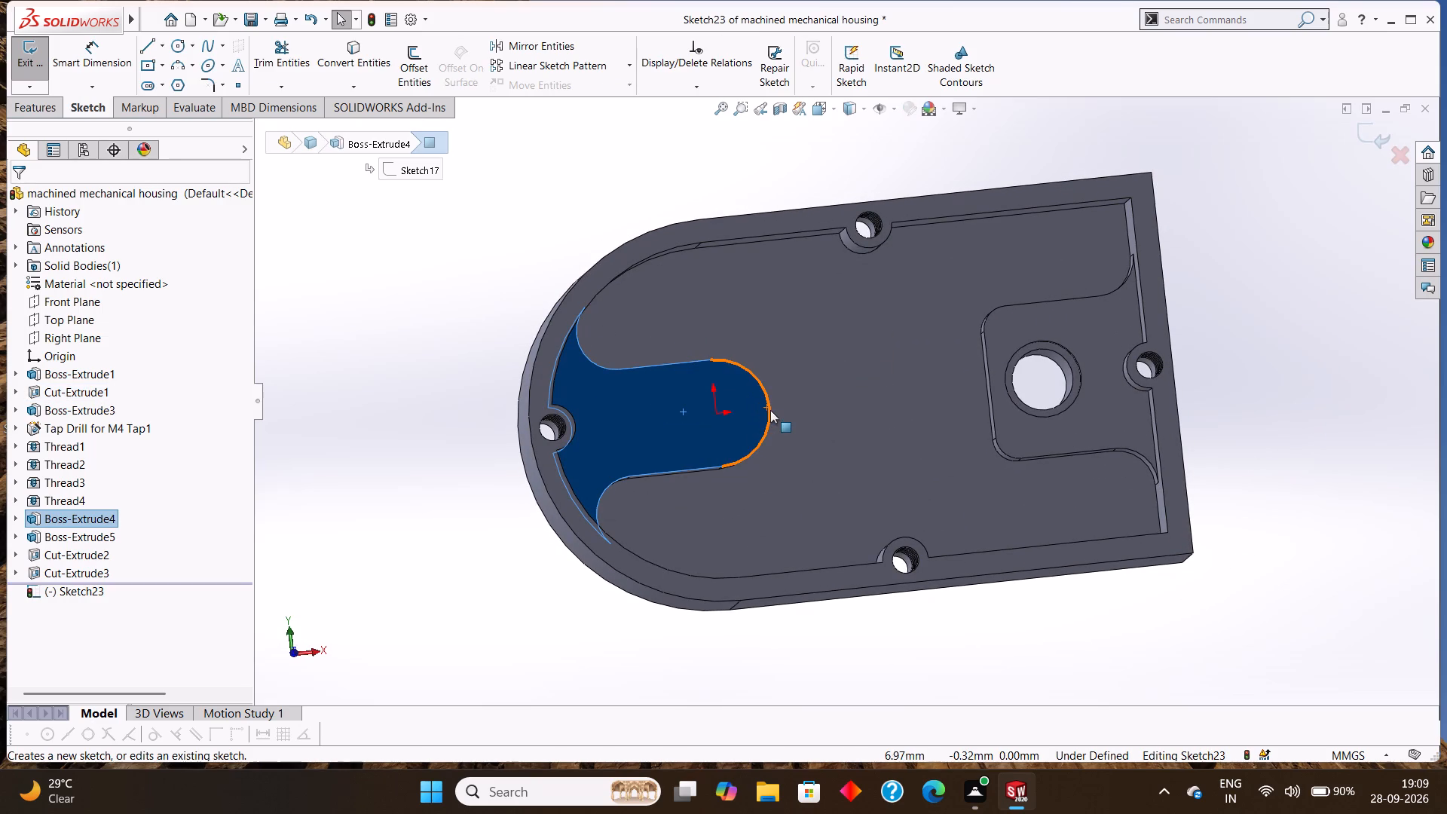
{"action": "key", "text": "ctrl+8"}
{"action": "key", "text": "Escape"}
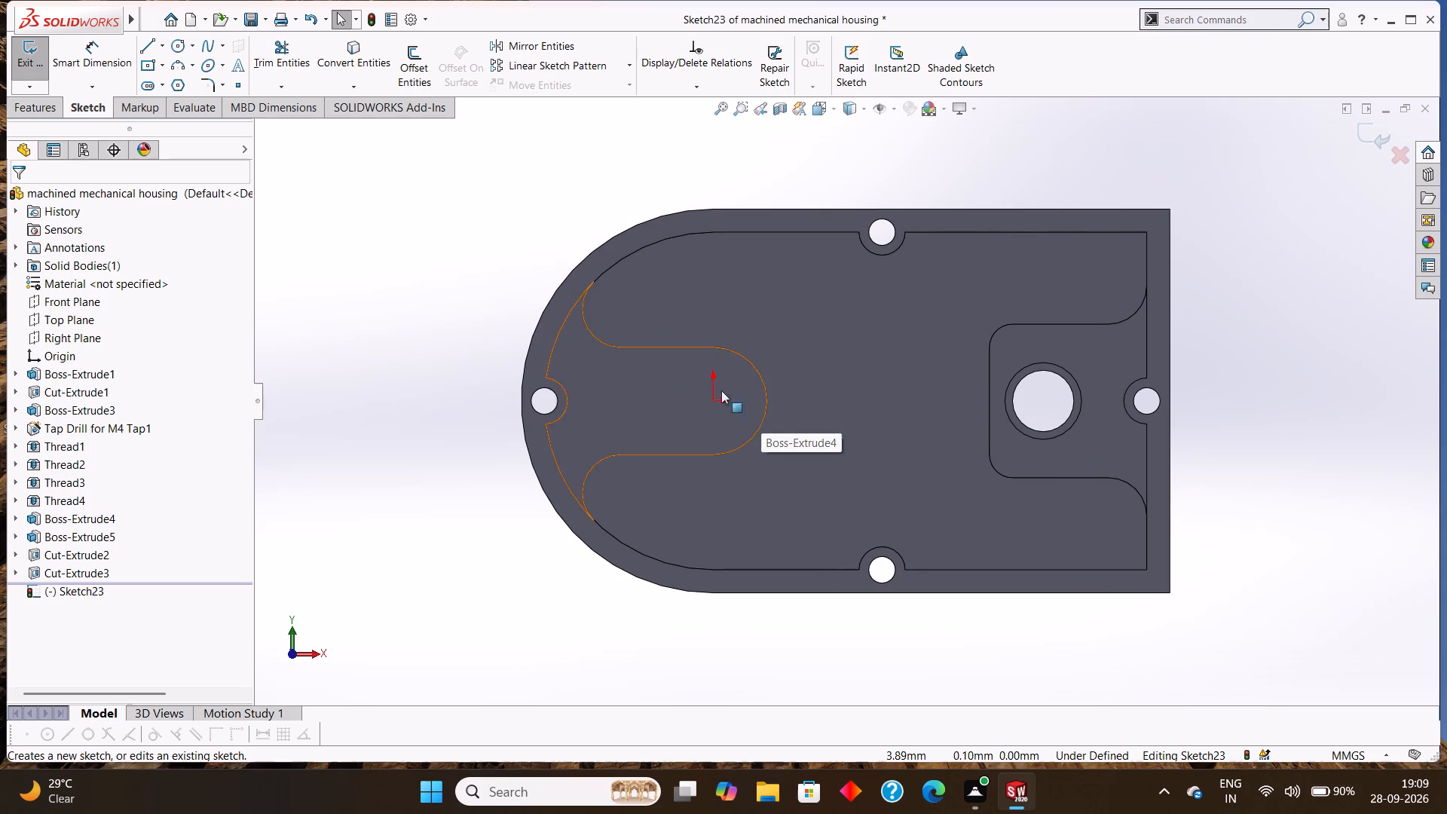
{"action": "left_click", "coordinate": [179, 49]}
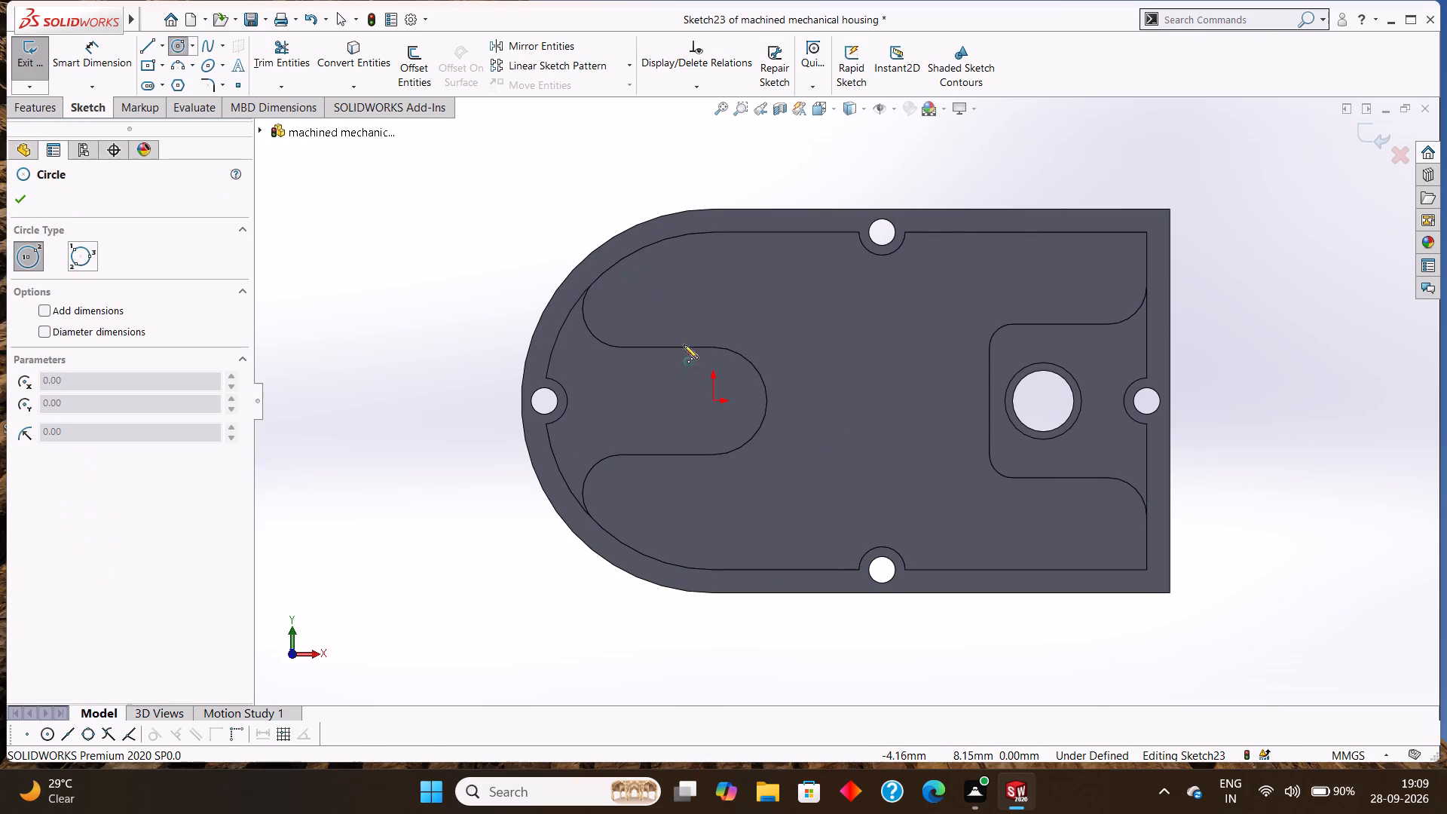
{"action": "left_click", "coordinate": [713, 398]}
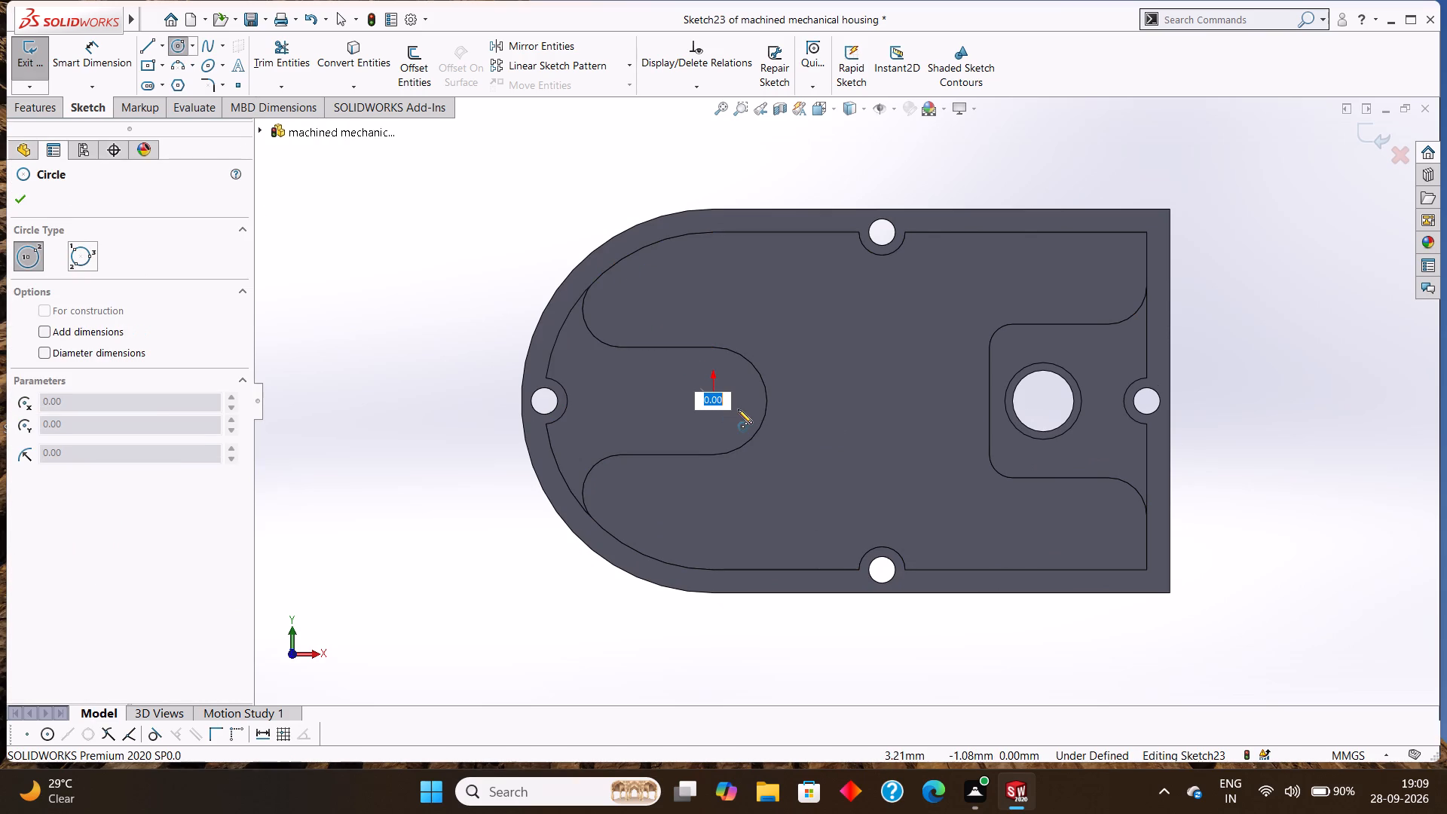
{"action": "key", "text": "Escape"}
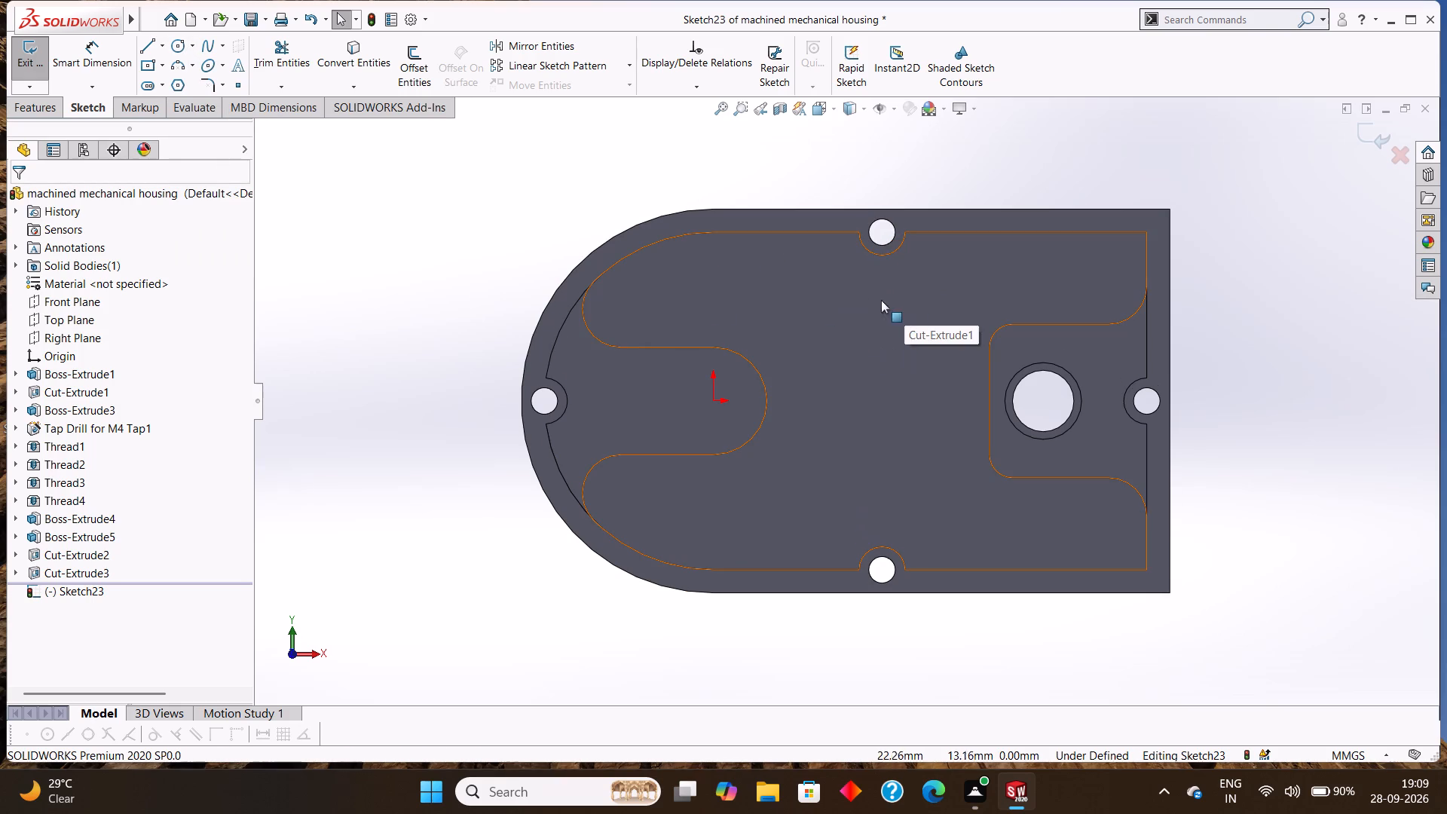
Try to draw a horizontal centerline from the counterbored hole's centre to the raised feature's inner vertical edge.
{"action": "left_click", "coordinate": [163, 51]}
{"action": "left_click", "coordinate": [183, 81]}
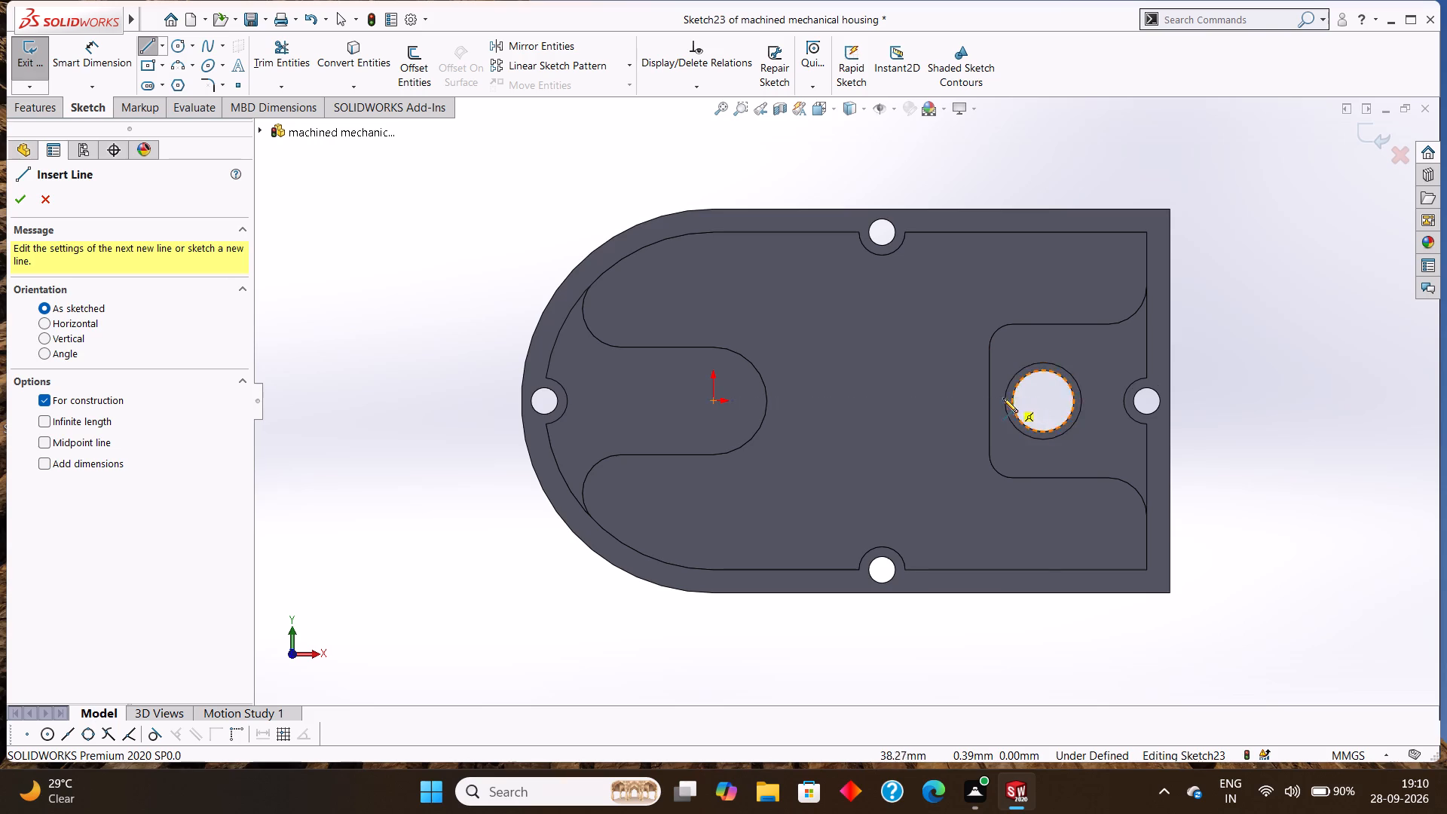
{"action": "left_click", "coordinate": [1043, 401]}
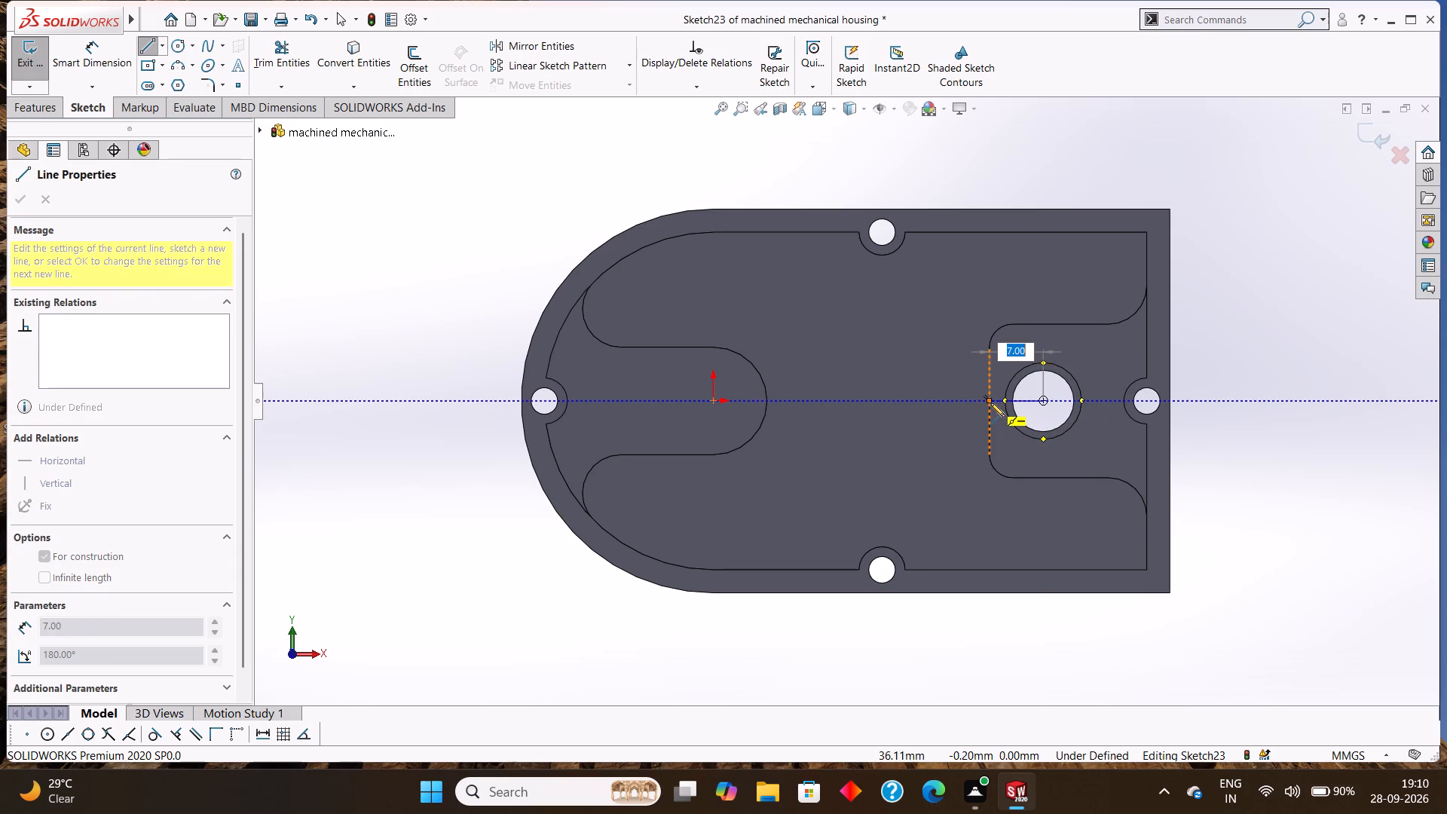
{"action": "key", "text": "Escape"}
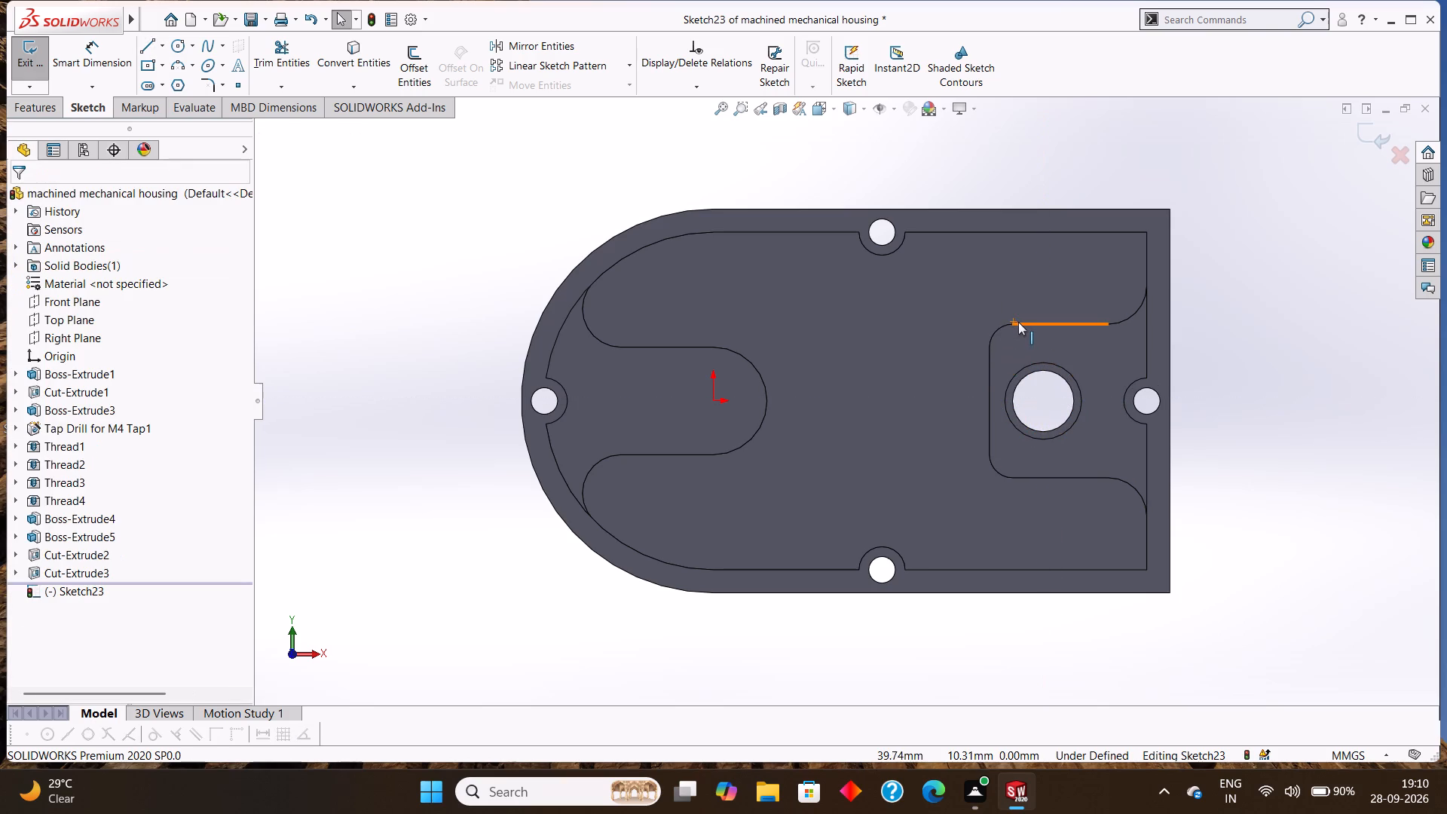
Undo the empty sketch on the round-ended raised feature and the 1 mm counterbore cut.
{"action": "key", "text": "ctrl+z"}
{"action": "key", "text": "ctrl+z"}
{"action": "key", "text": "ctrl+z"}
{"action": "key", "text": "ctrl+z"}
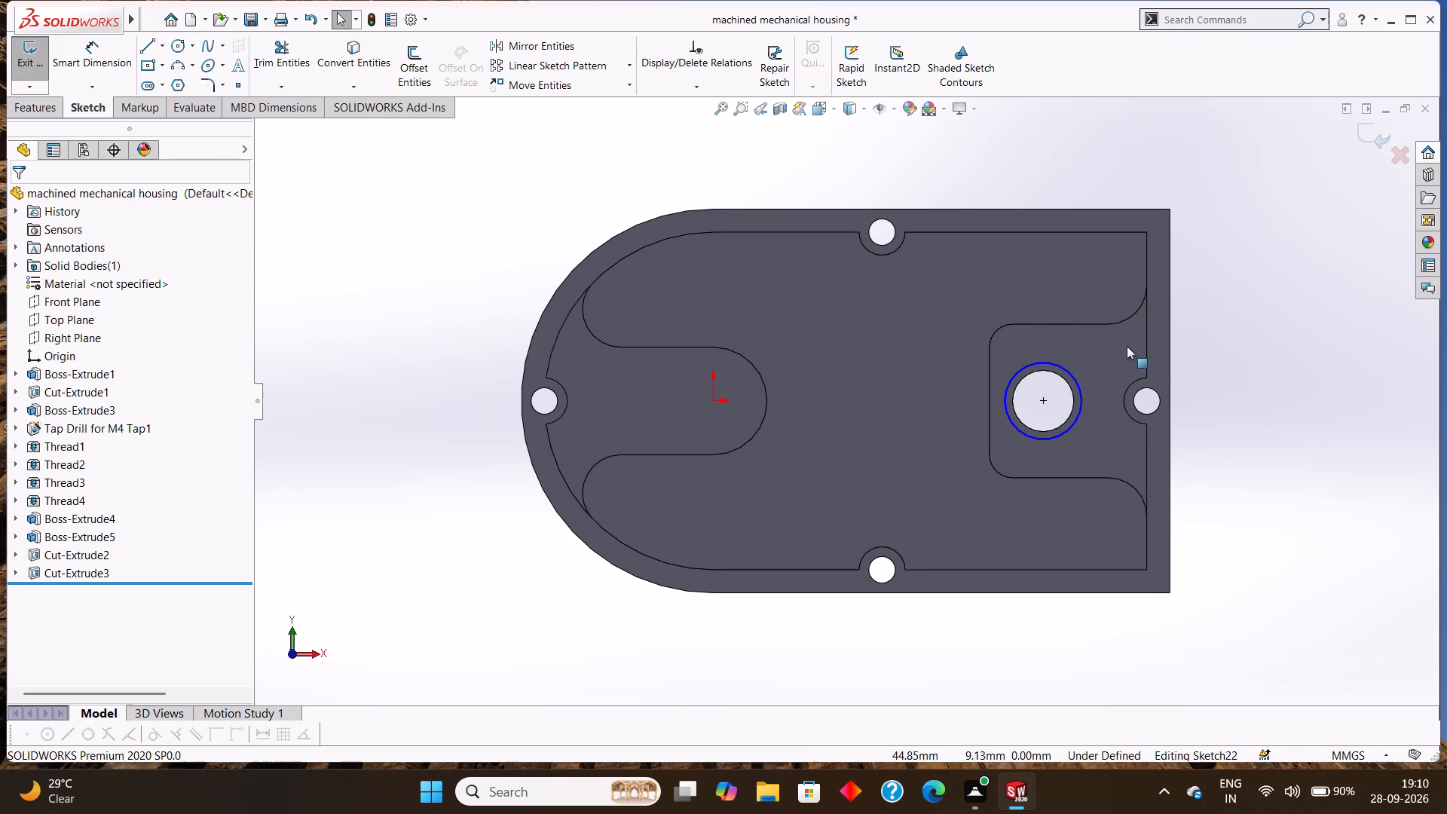
Undo the counterbore circle and the through cut, going back to the 8 mm hole's open sketch.
{"action": "key", "text": "ctrl+z"}
{"action": "key", "text": "ctrl+z"}
{"action": "key", "text": "ctrl+z"}
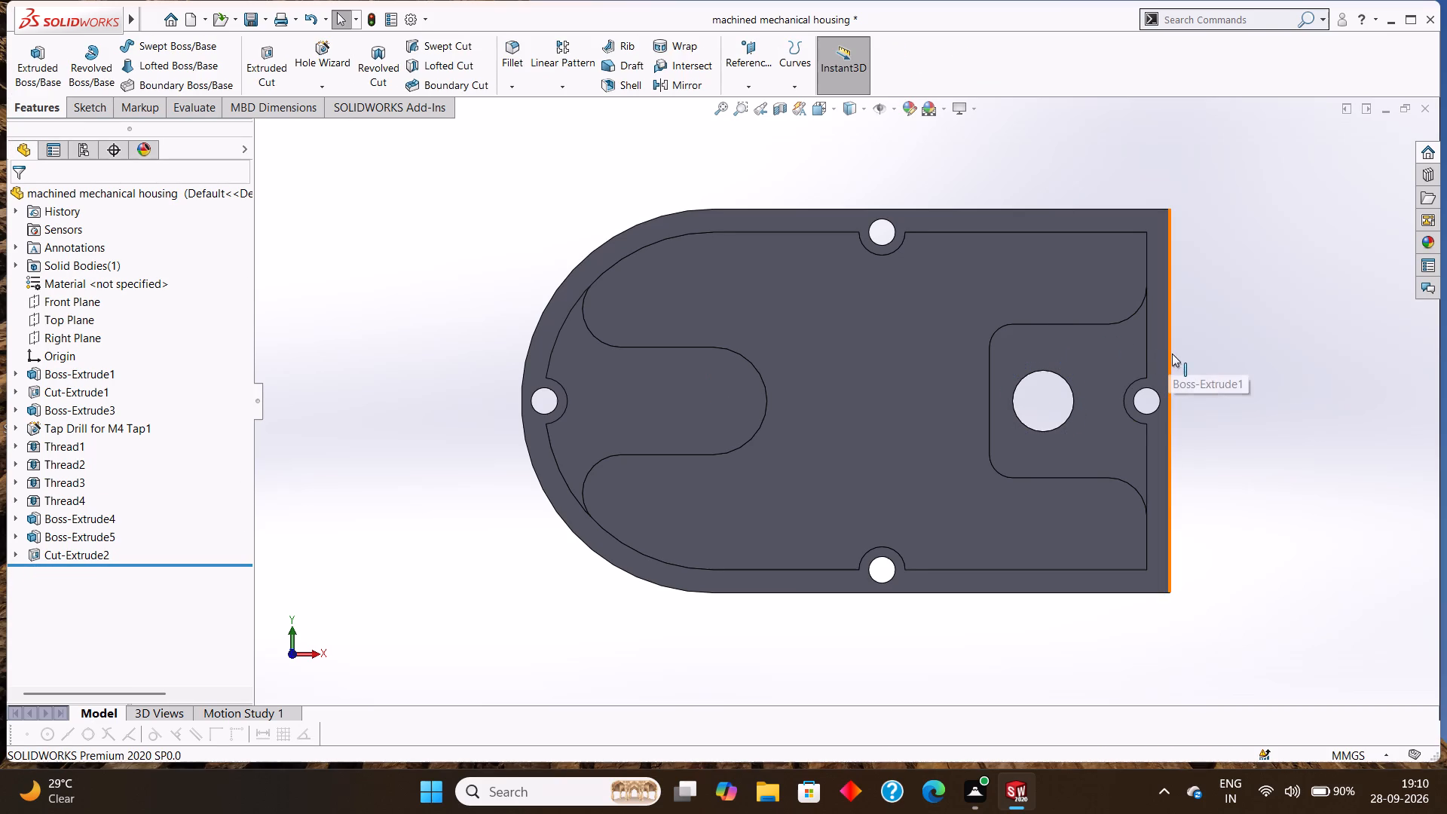
{"action": "key", "text": "ctrl+z"}
{"action": "key", "text": "ctrl+z"}
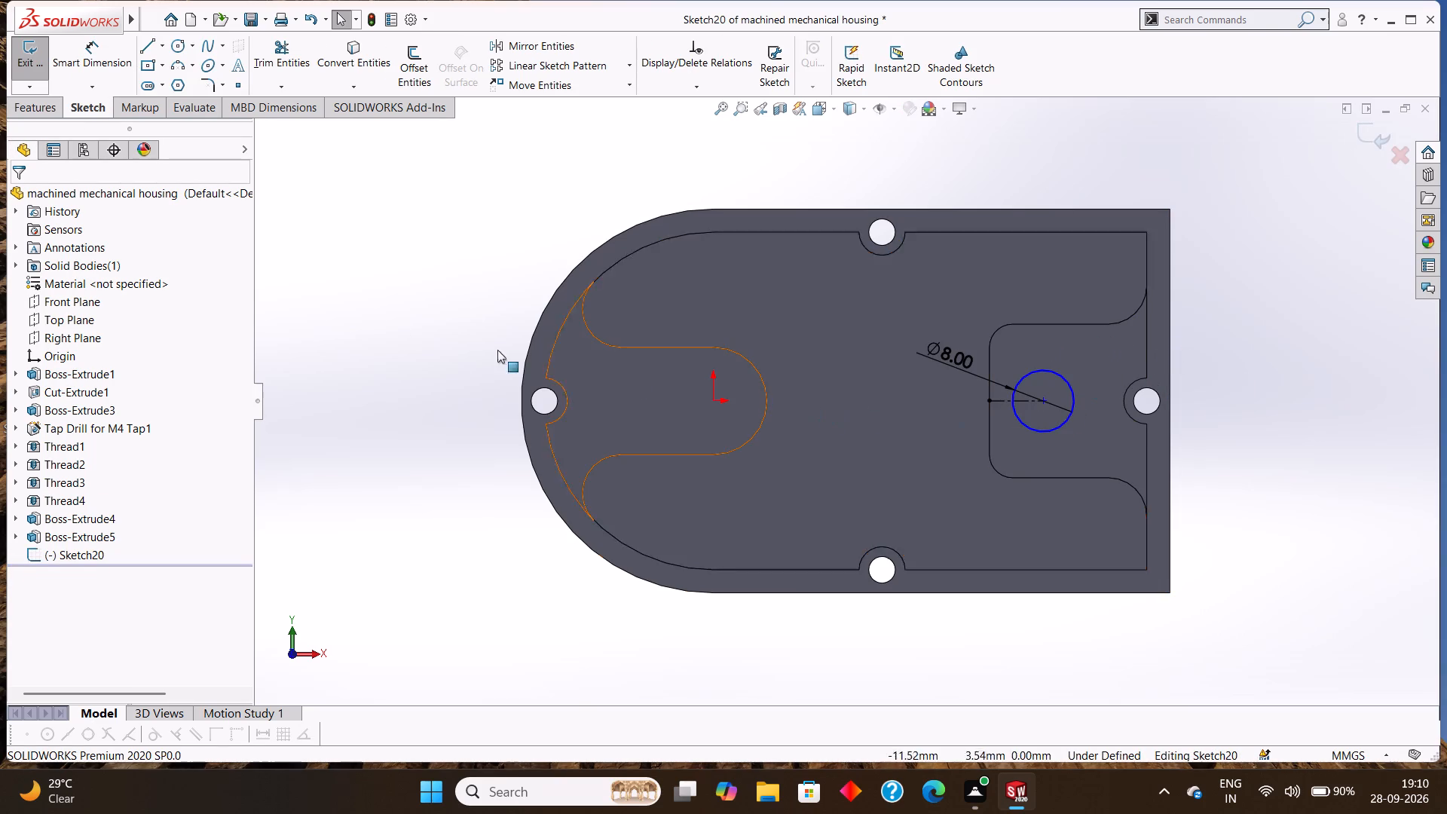
Dimension the horizontal centerline from the raised feature's inner vertical edge to the 8 mm circle's centre at 10 mm.
{"action": "left_click", "coordinate": [102, 60]}
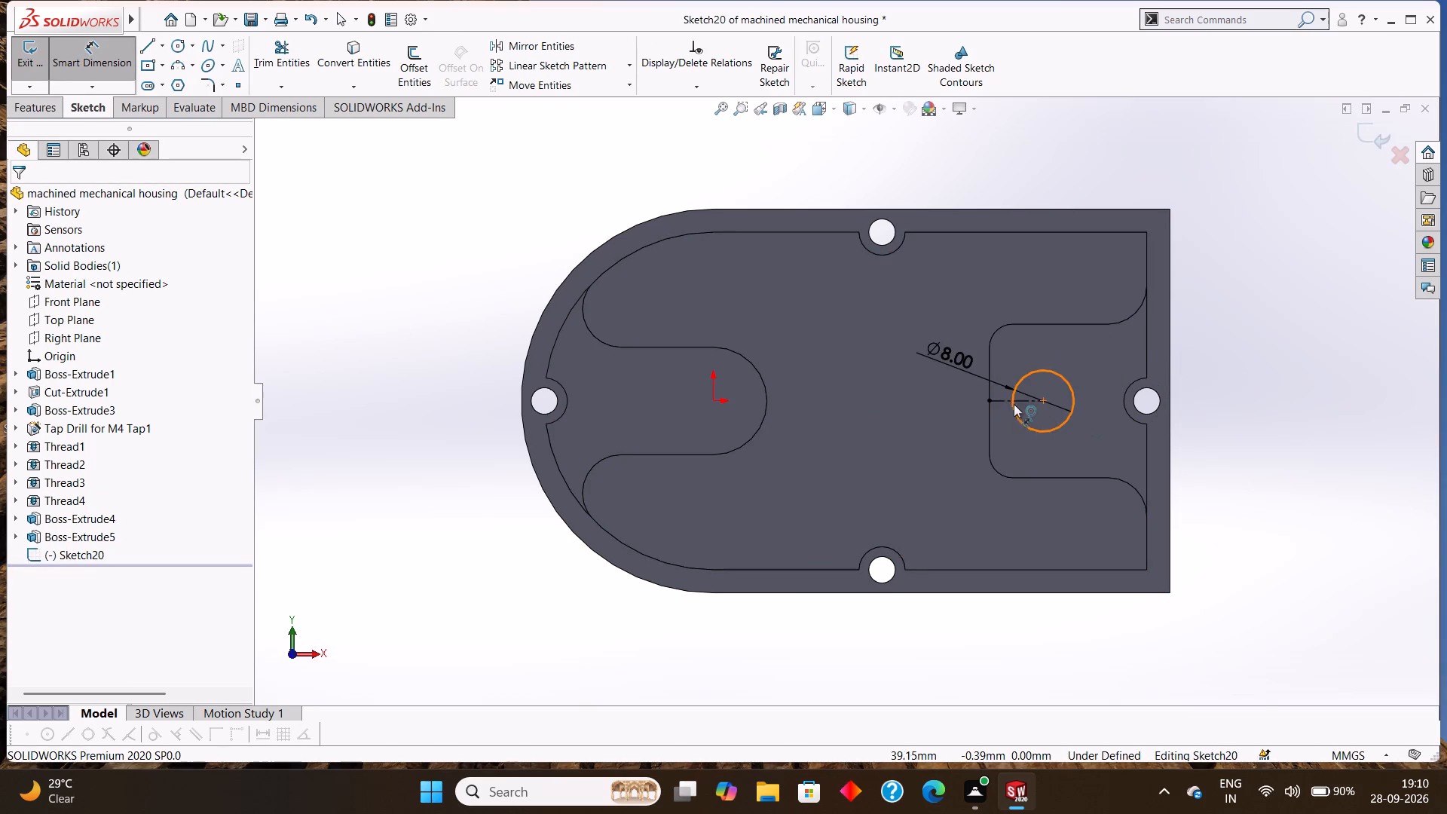
{"action": "left_click", "coordinate": [1002, 401]}
{"action": "left_click", "coordinate": [1011, 453]}
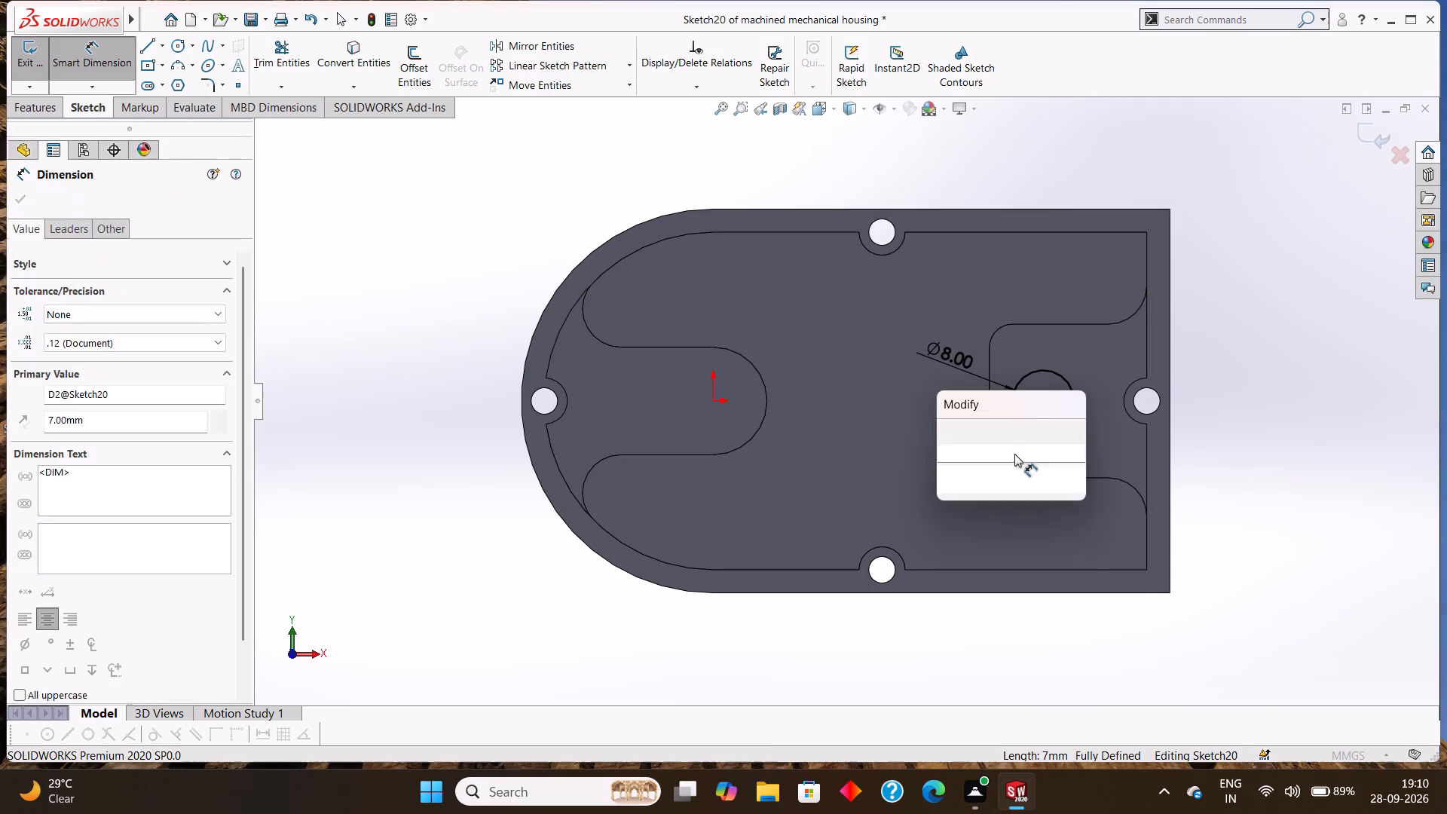
{"action": "type", "text": "10"}
{"action": "key", "text": "Return"}
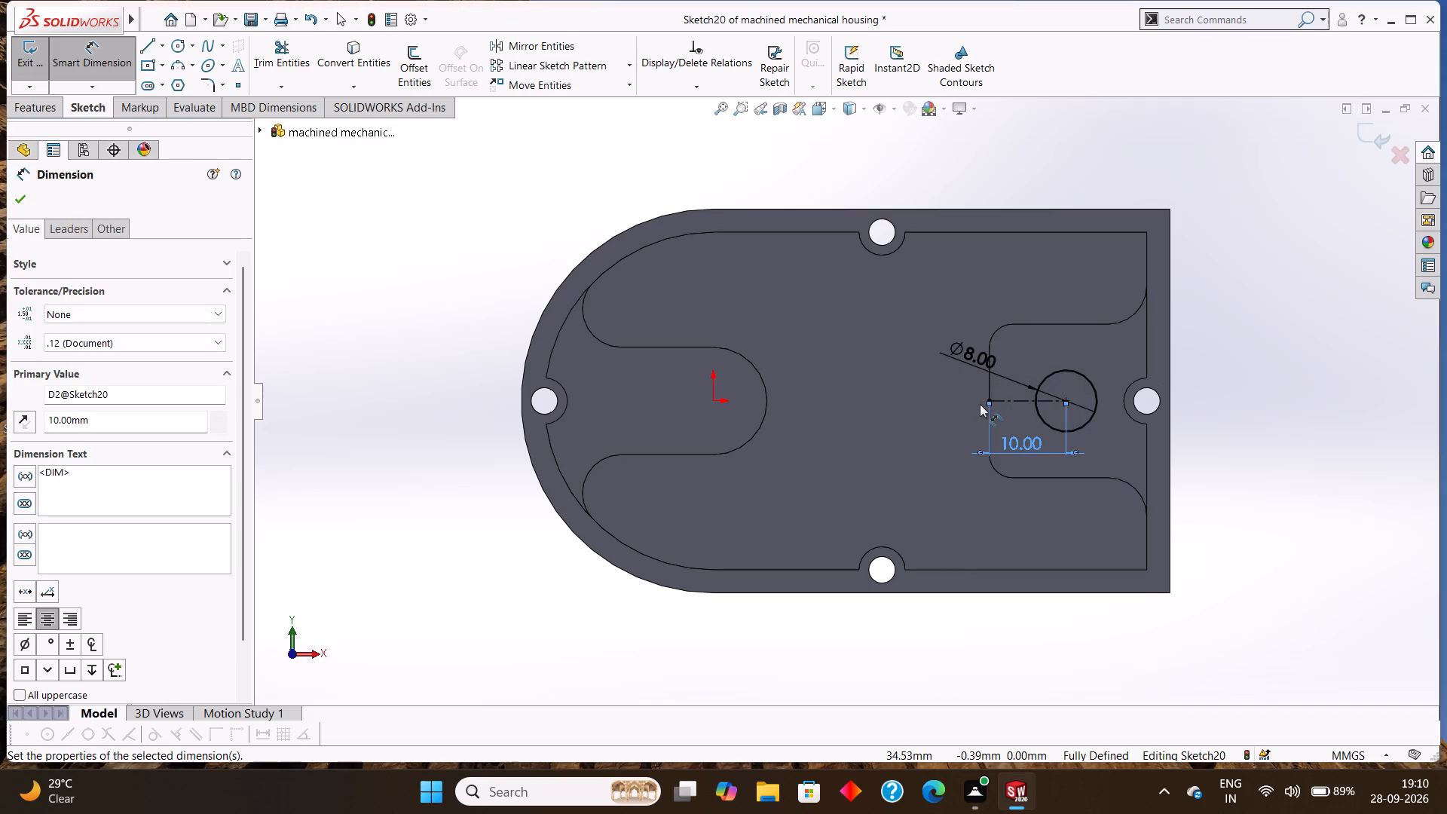
{"action": "left_click", "coordinate": [28, 200]}
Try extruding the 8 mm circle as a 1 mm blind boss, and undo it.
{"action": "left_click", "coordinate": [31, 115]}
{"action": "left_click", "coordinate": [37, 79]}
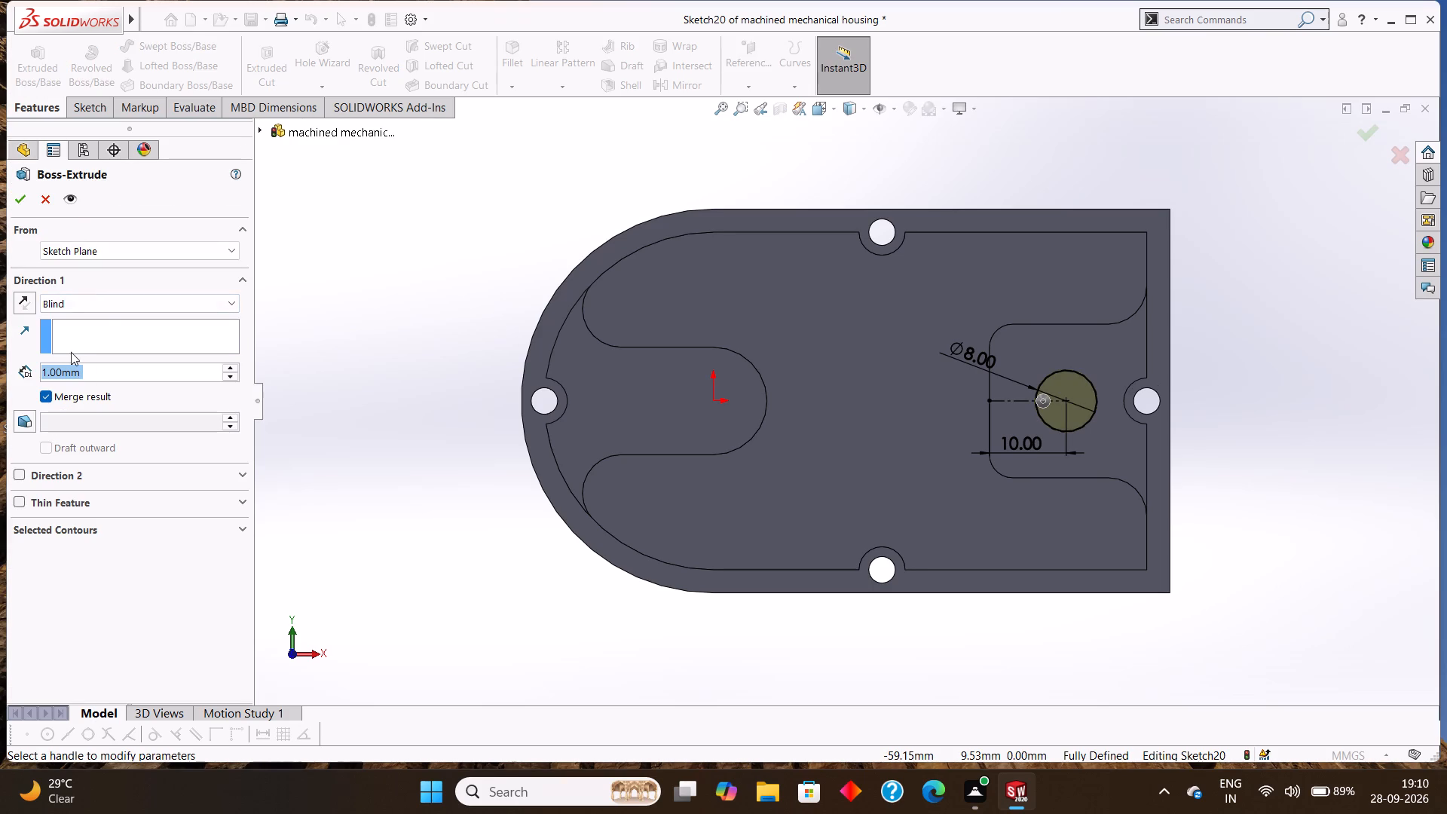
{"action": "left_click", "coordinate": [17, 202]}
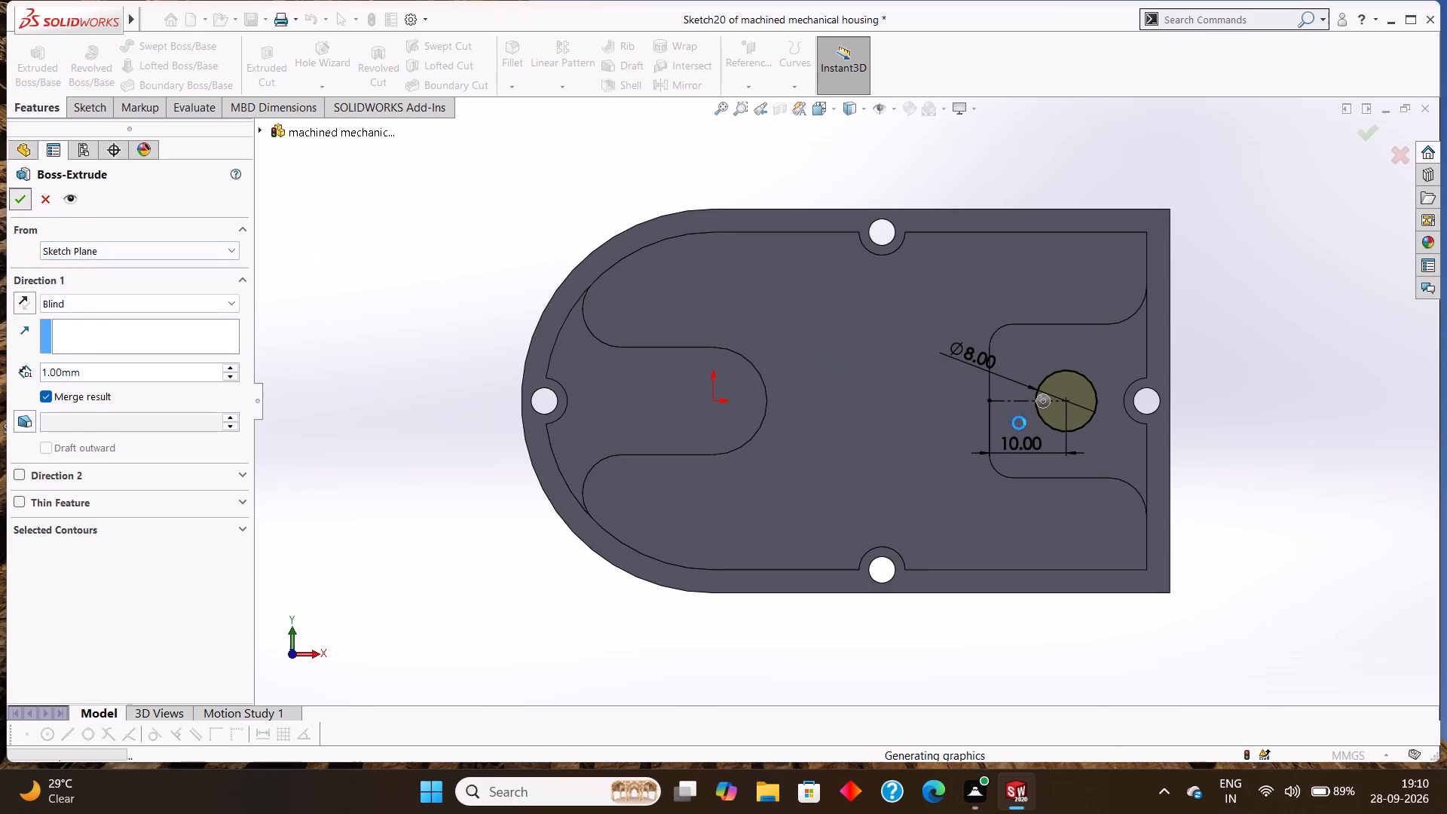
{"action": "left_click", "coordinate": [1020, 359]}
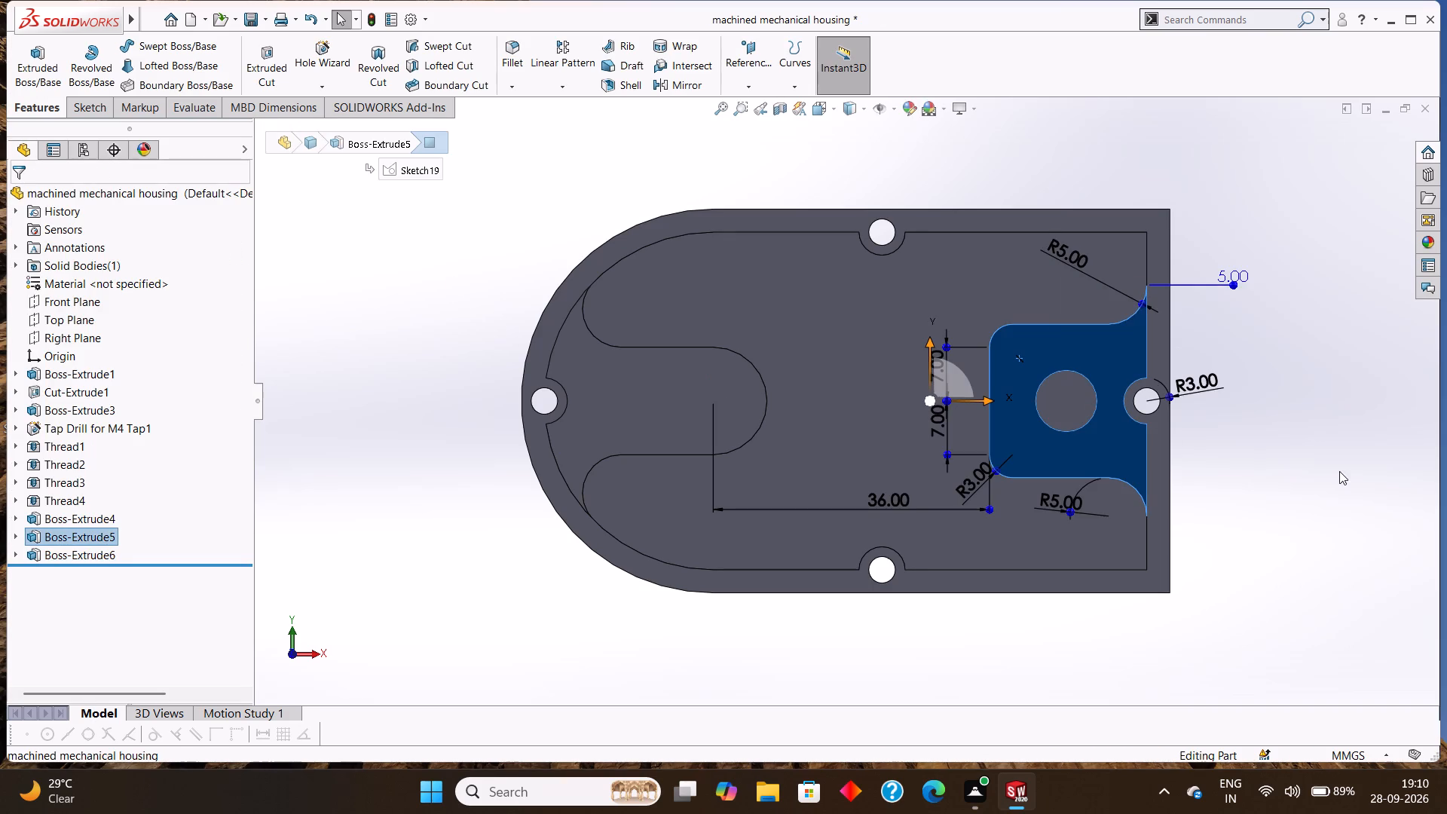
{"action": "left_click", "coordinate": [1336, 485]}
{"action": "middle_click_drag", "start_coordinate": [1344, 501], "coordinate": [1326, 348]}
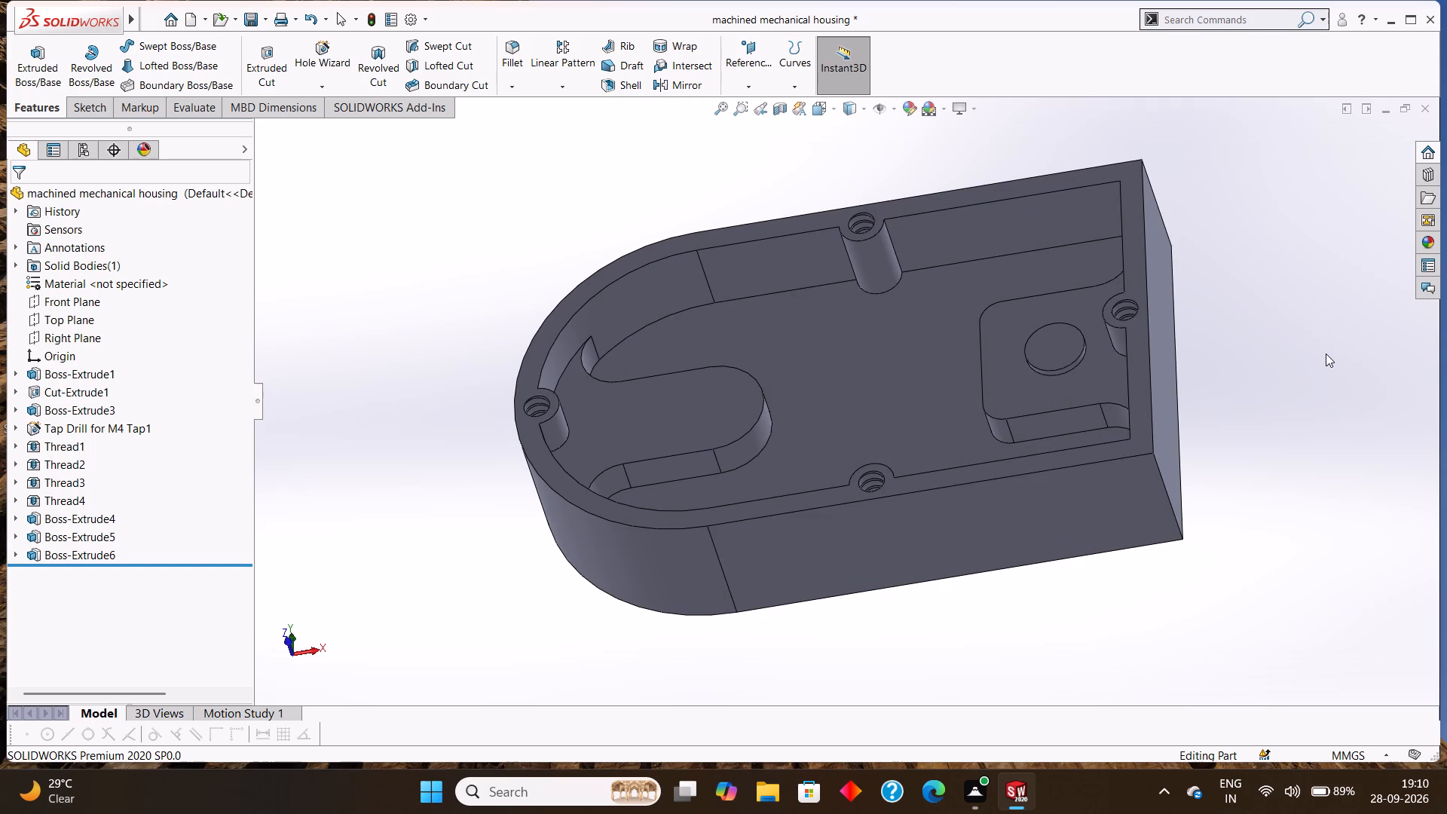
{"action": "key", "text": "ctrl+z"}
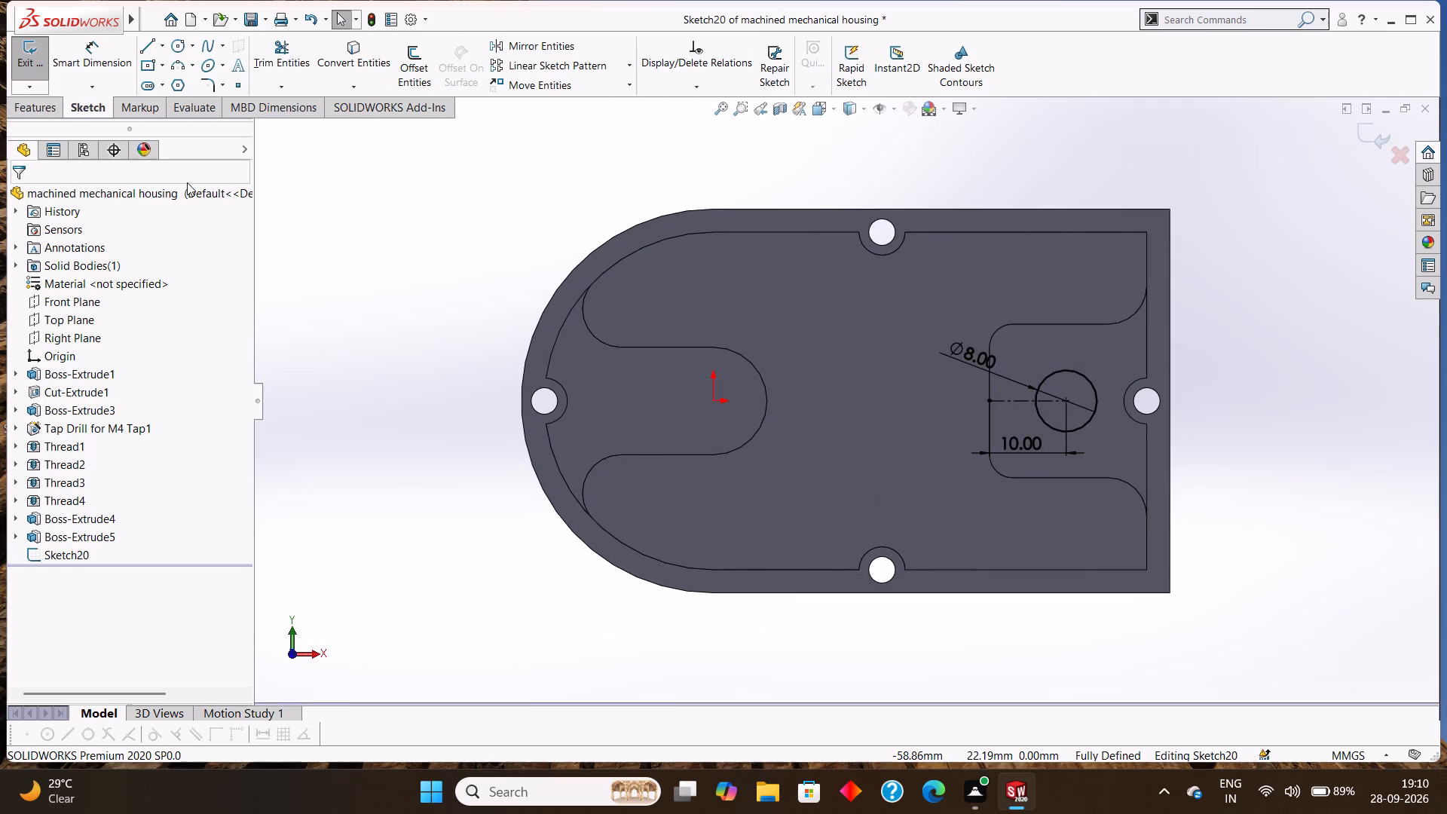
Cut the 8 mm circle Through All with an Extruded Cut.
{"action": "left_click", "coordinate": [20, 108]}
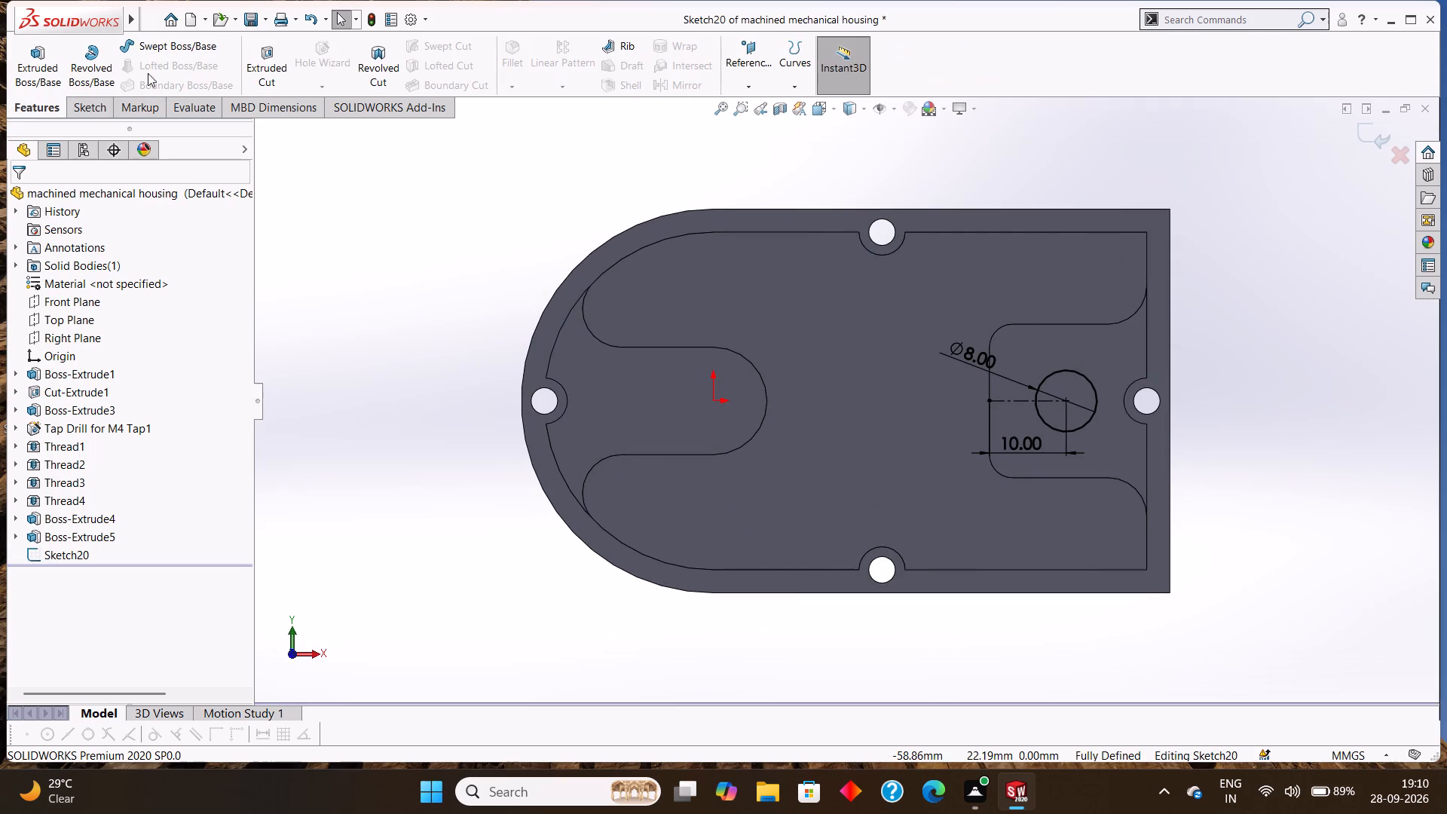
{"action": "left_click", "coordinate": [273, 56]}
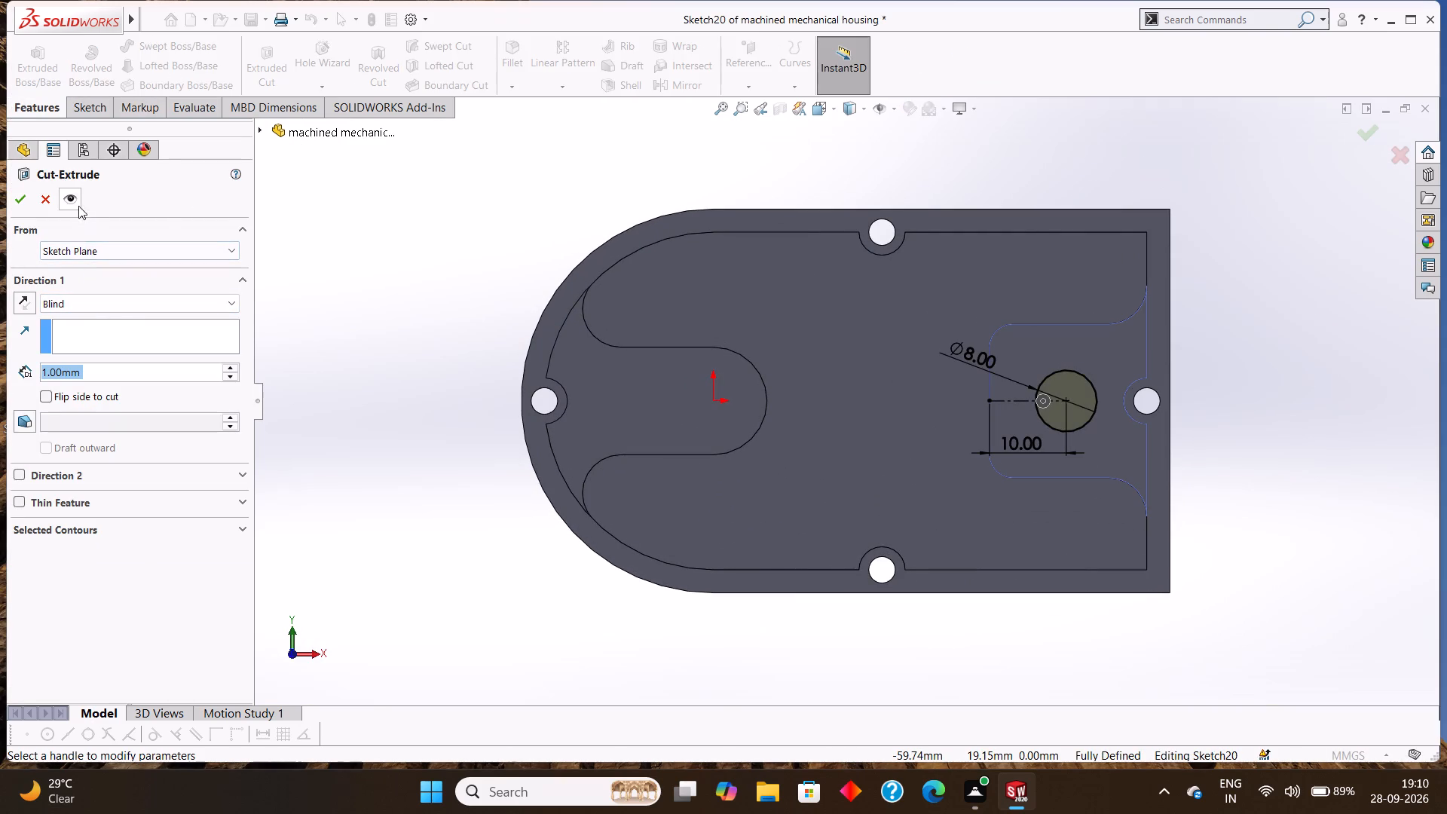
{"action": "left_click", "coordinate": [99, 366]}
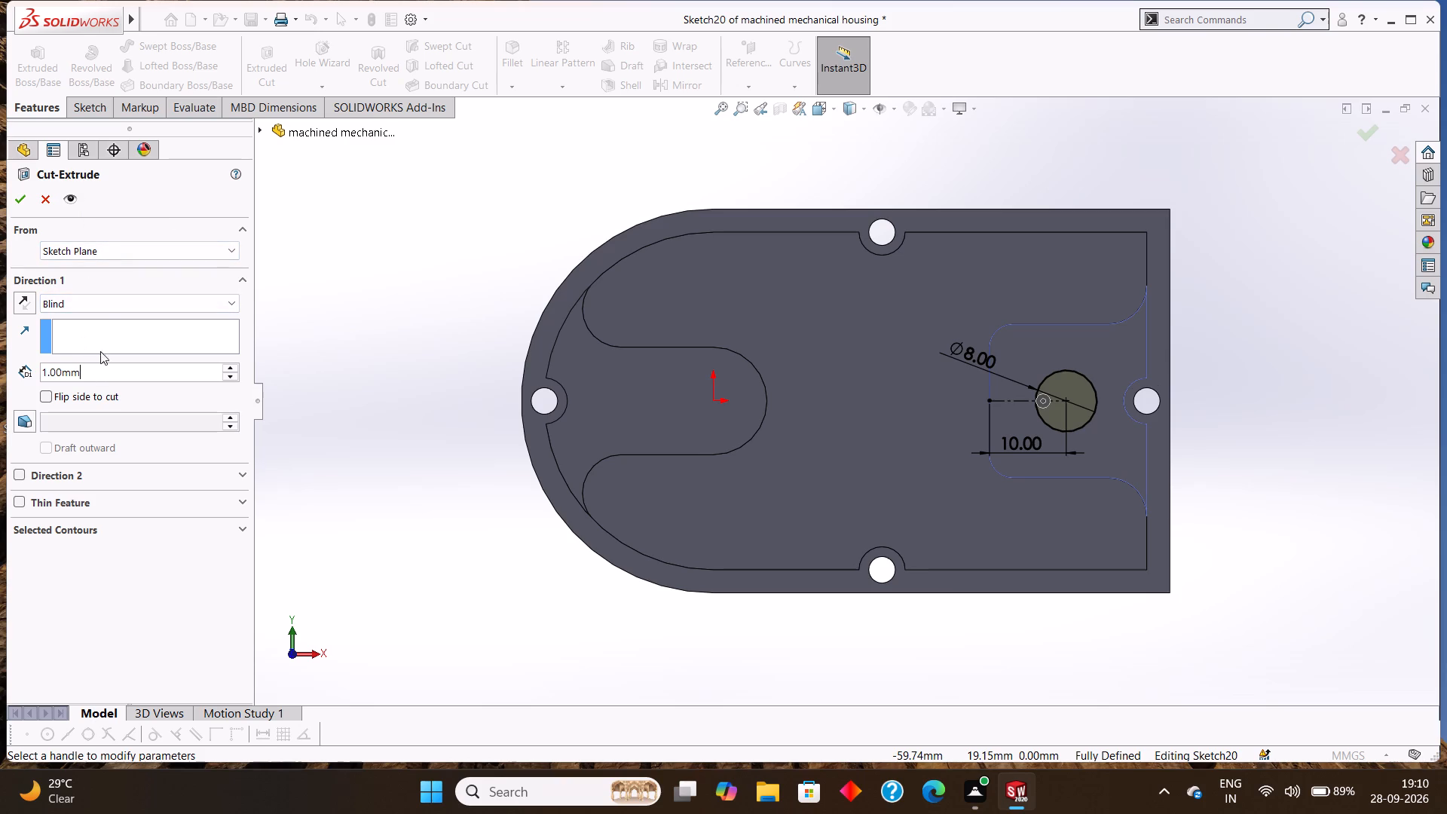
{"action": "left_click", "coordinate": [101, 251]}
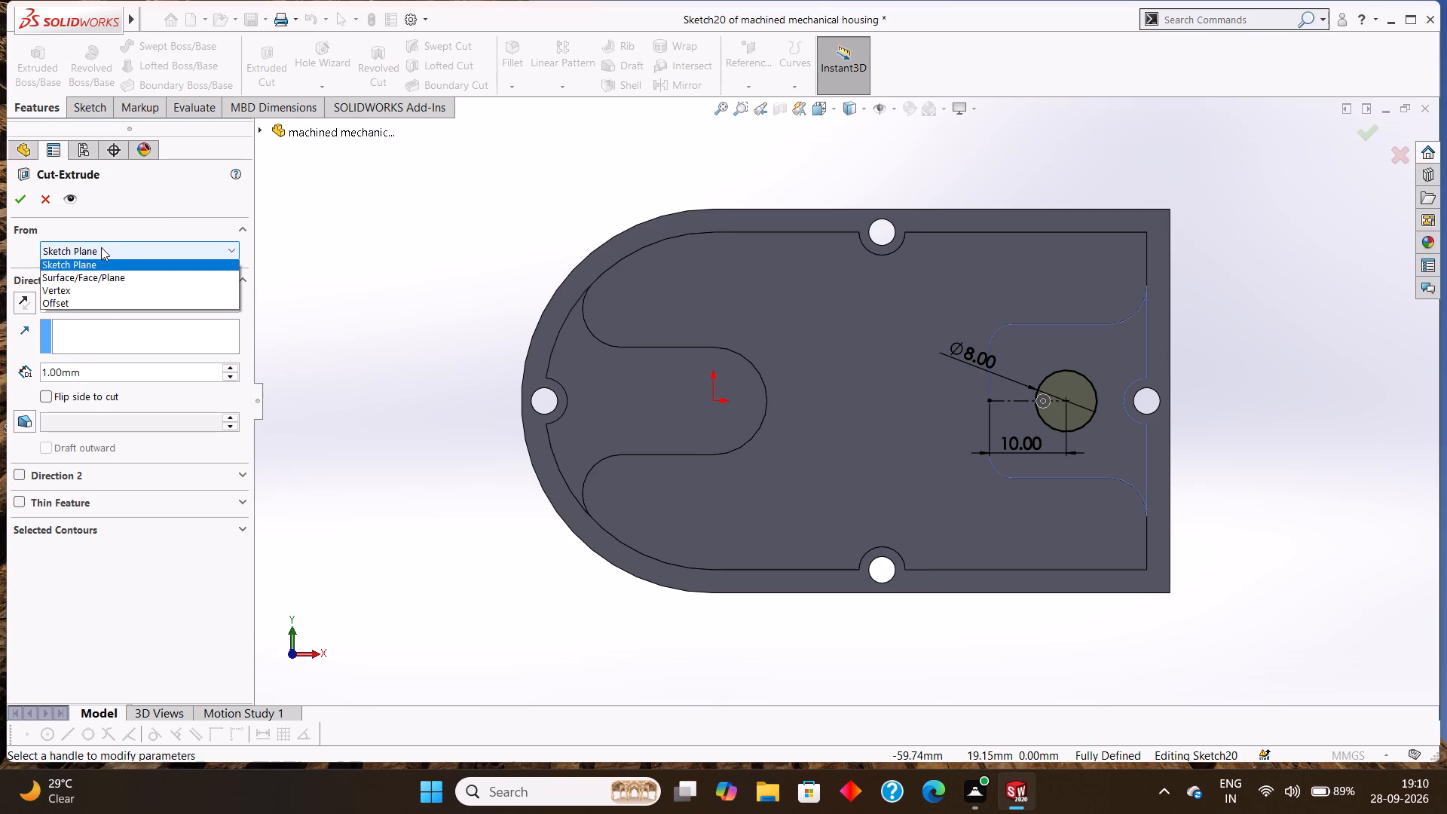
{"action": "left_click", "coordinate": [101, 247]}
{"action": "left_click", "coordinate": [71, 300]}
{"action": "left_click", "coordinate": [81, 332]}
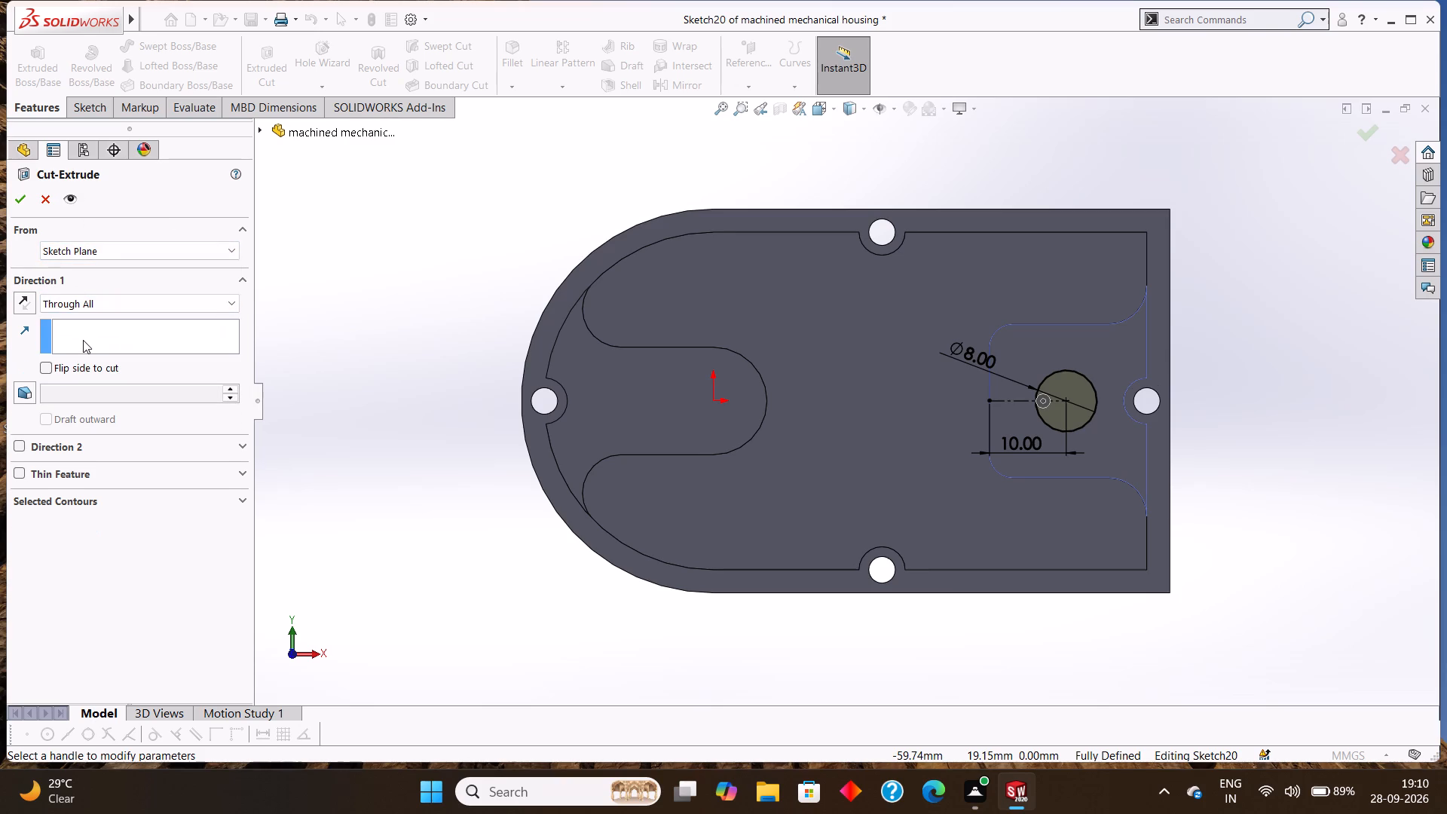
{"action": "left_click", "coordinate": [20, 197]}
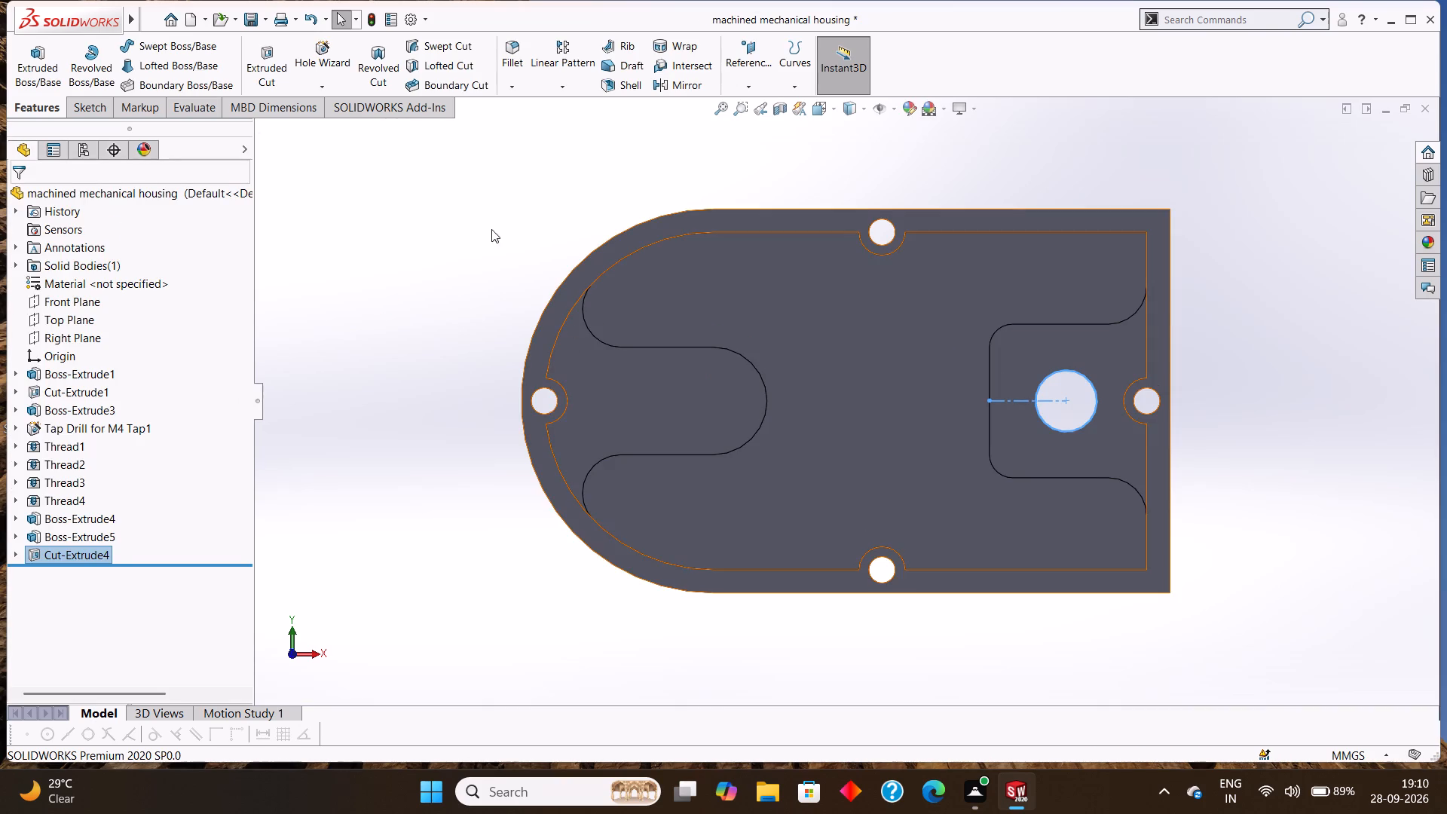
{"action": "left_click", "coordinate": [463, 203]}
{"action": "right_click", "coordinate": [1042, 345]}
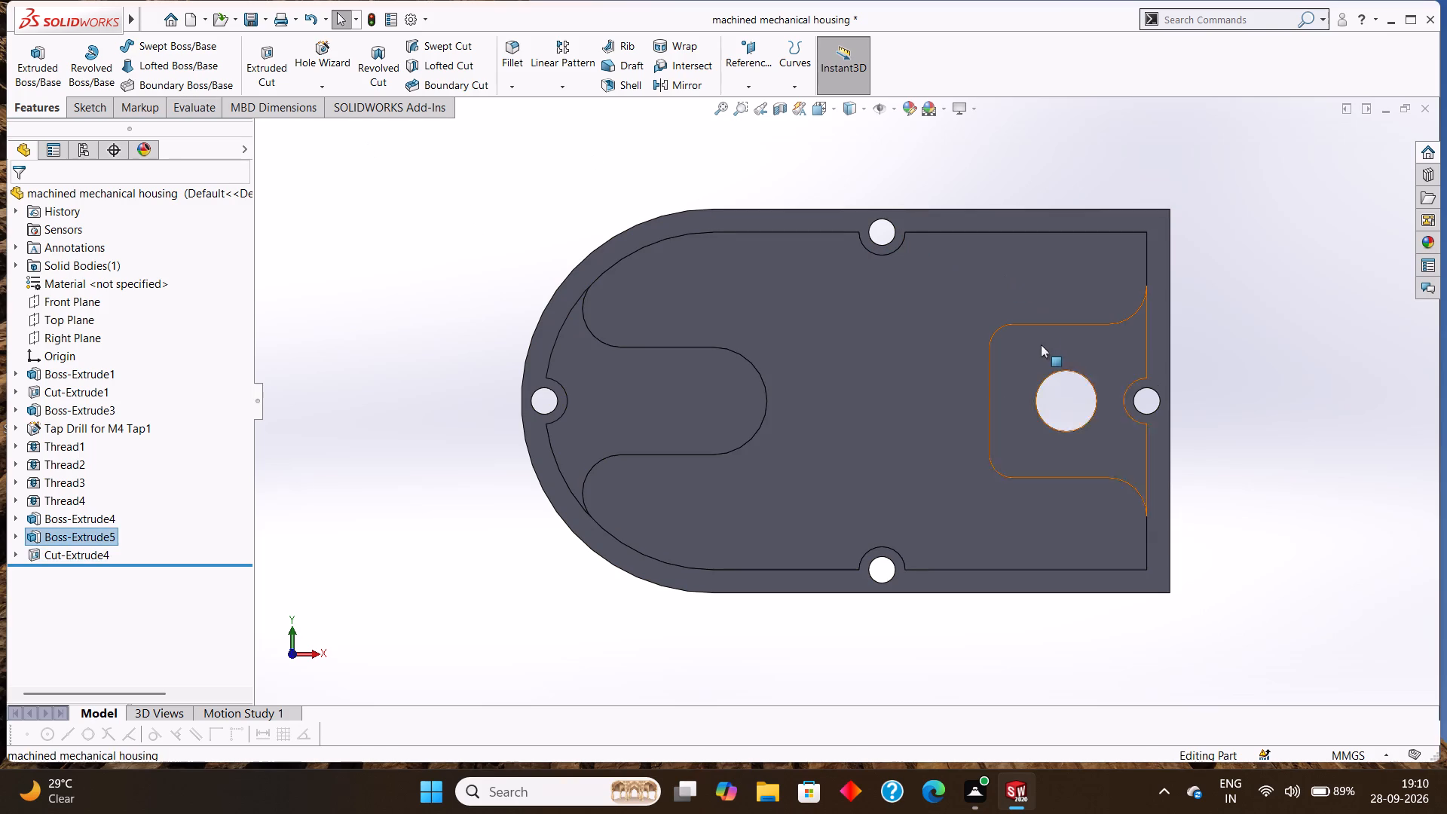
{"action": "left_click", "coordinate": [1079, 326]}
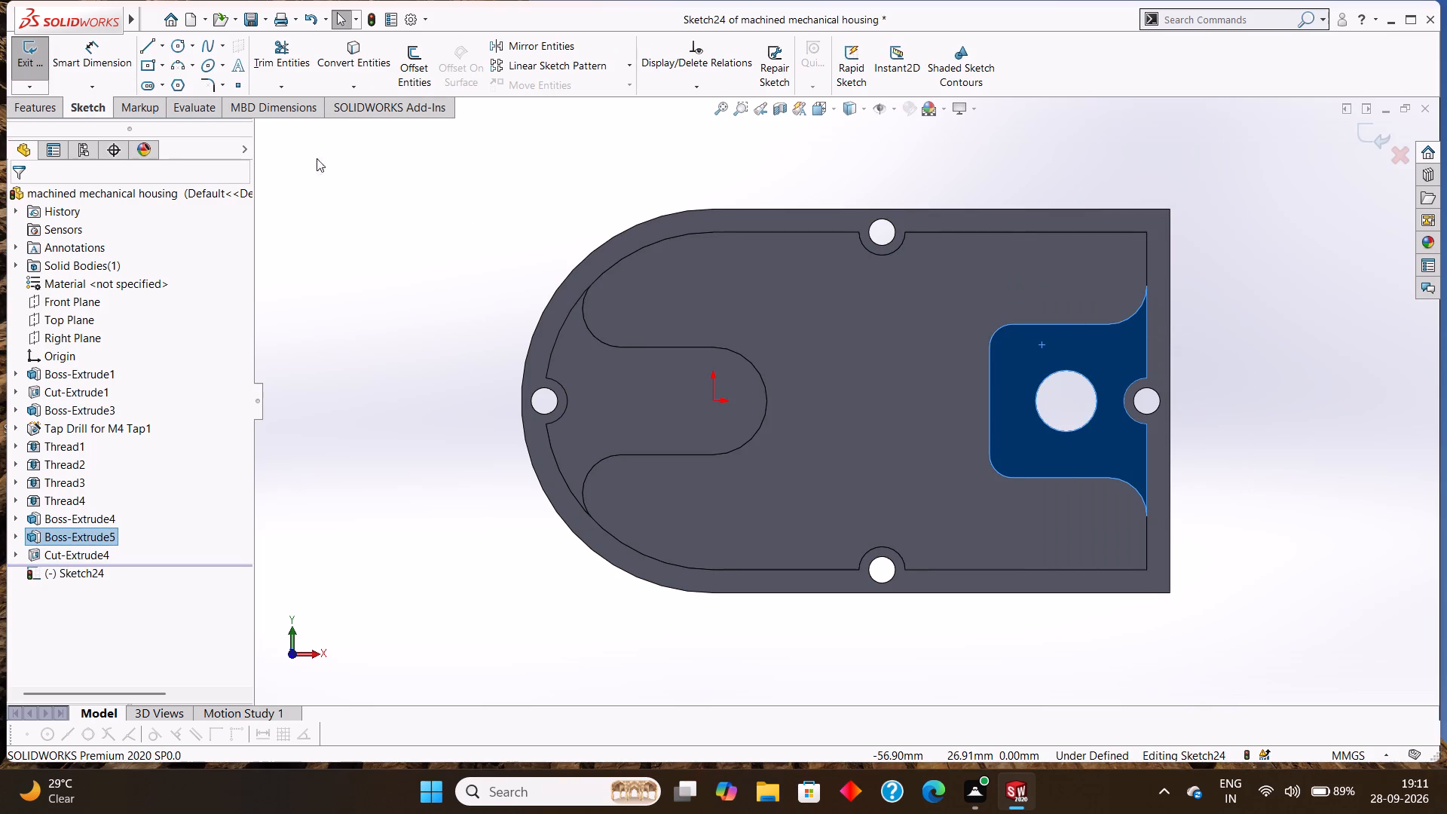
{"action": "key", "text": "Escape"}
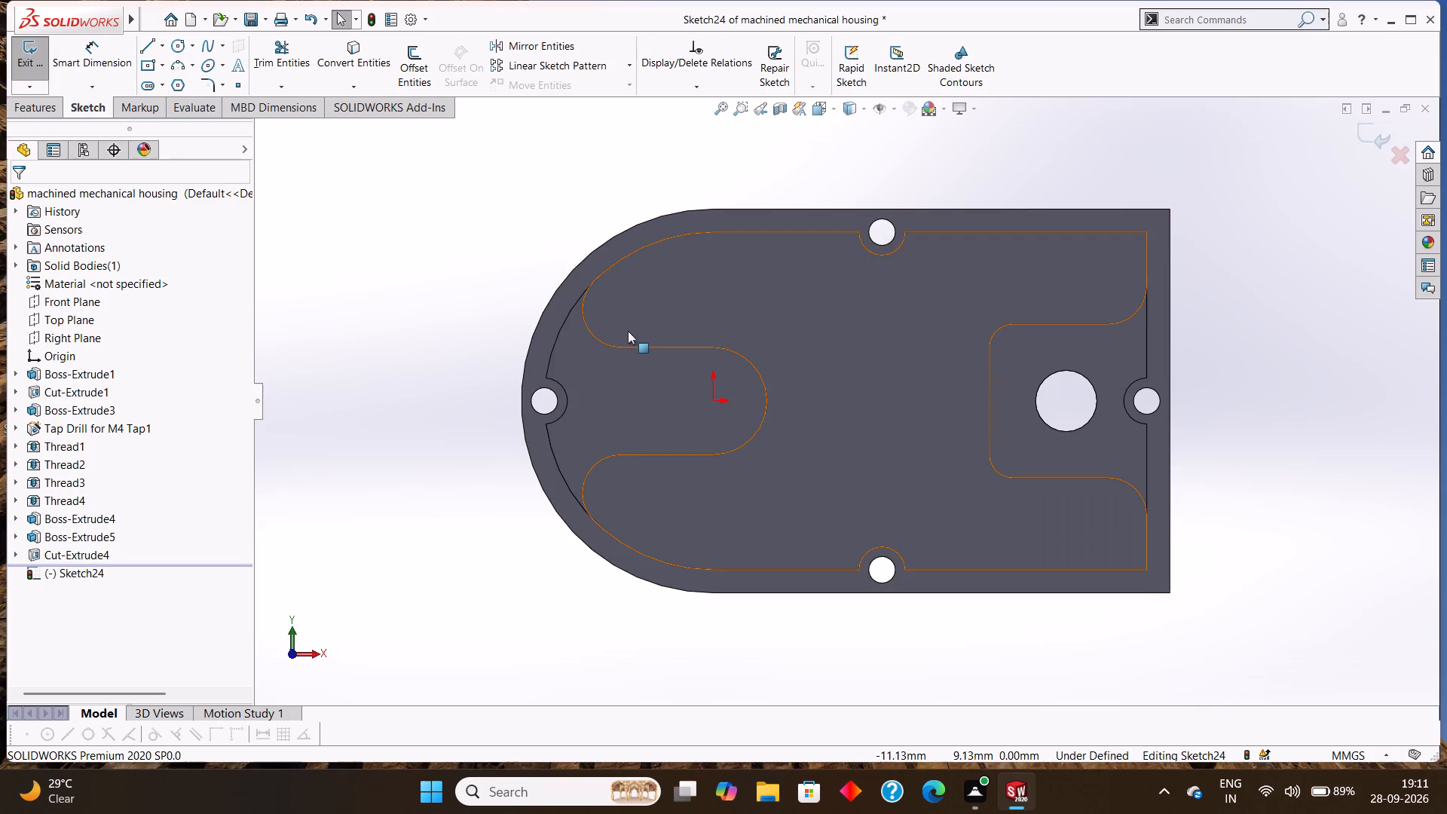
Save the housing part.
{"action": "key", "text": "ctrl+s"}
{"action": "left_click", "coordinate": [786, 407]}
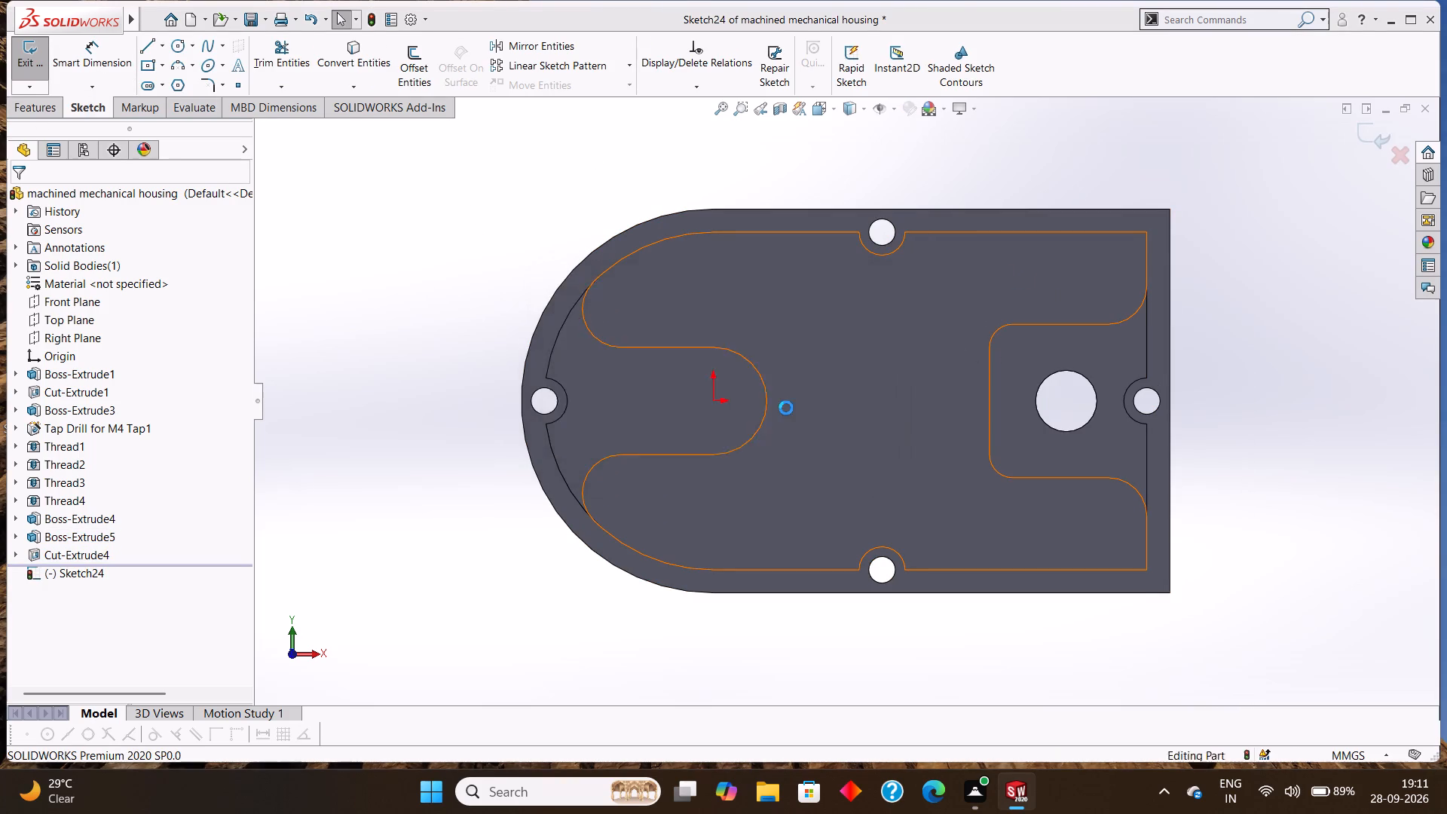
{"action": "left_click", "coordinate": [656, 321]}
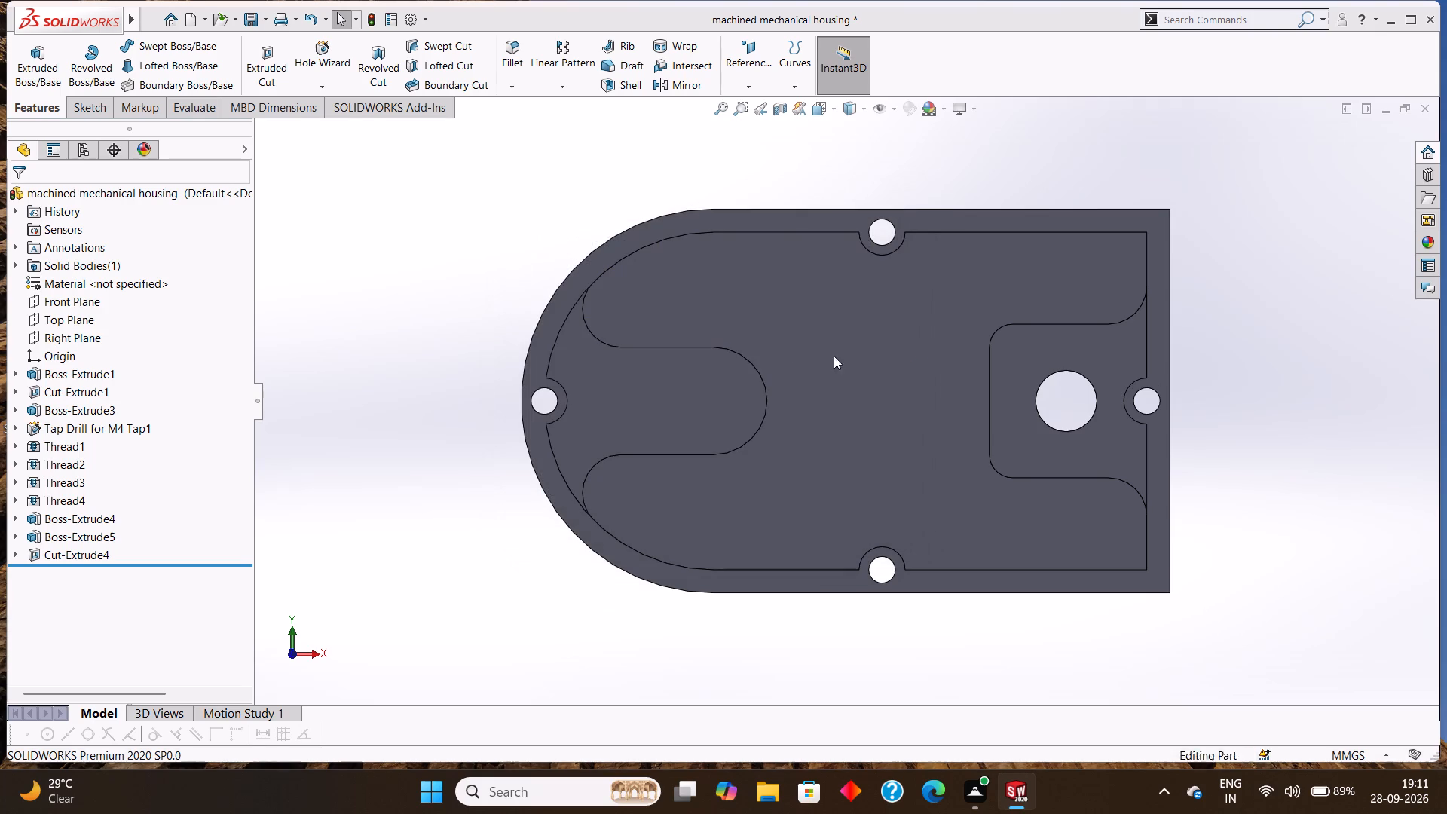
Sketch a circle of 5 mm radius concentric with the 8 mm through hole on the raised feature's top face.
{"action": "left_click", "coordinate": [1019, 354]}
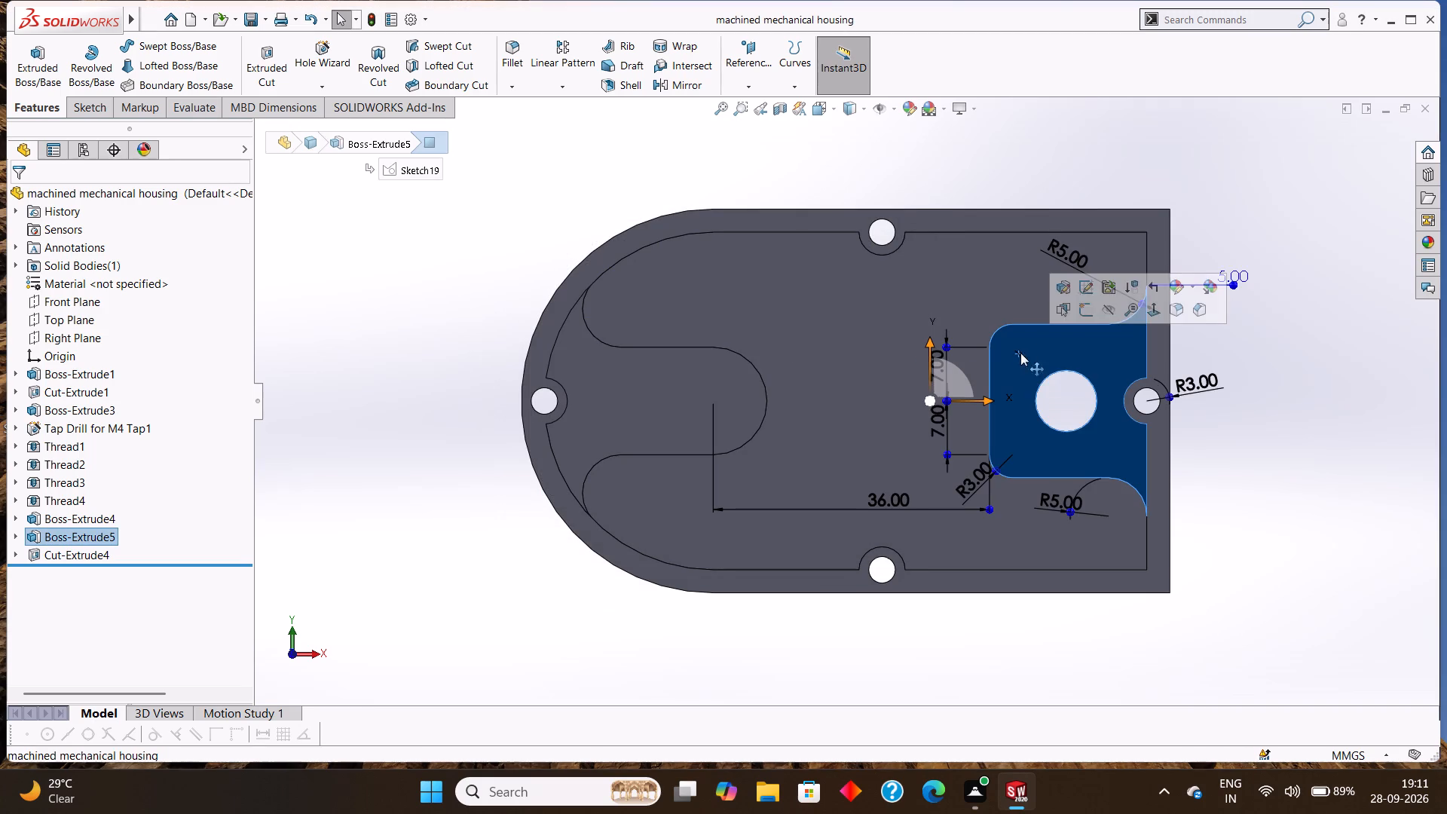
{"action": "left_click", "coordinate": [1078, 311]}
{"action": "key", "text": "Escape"}
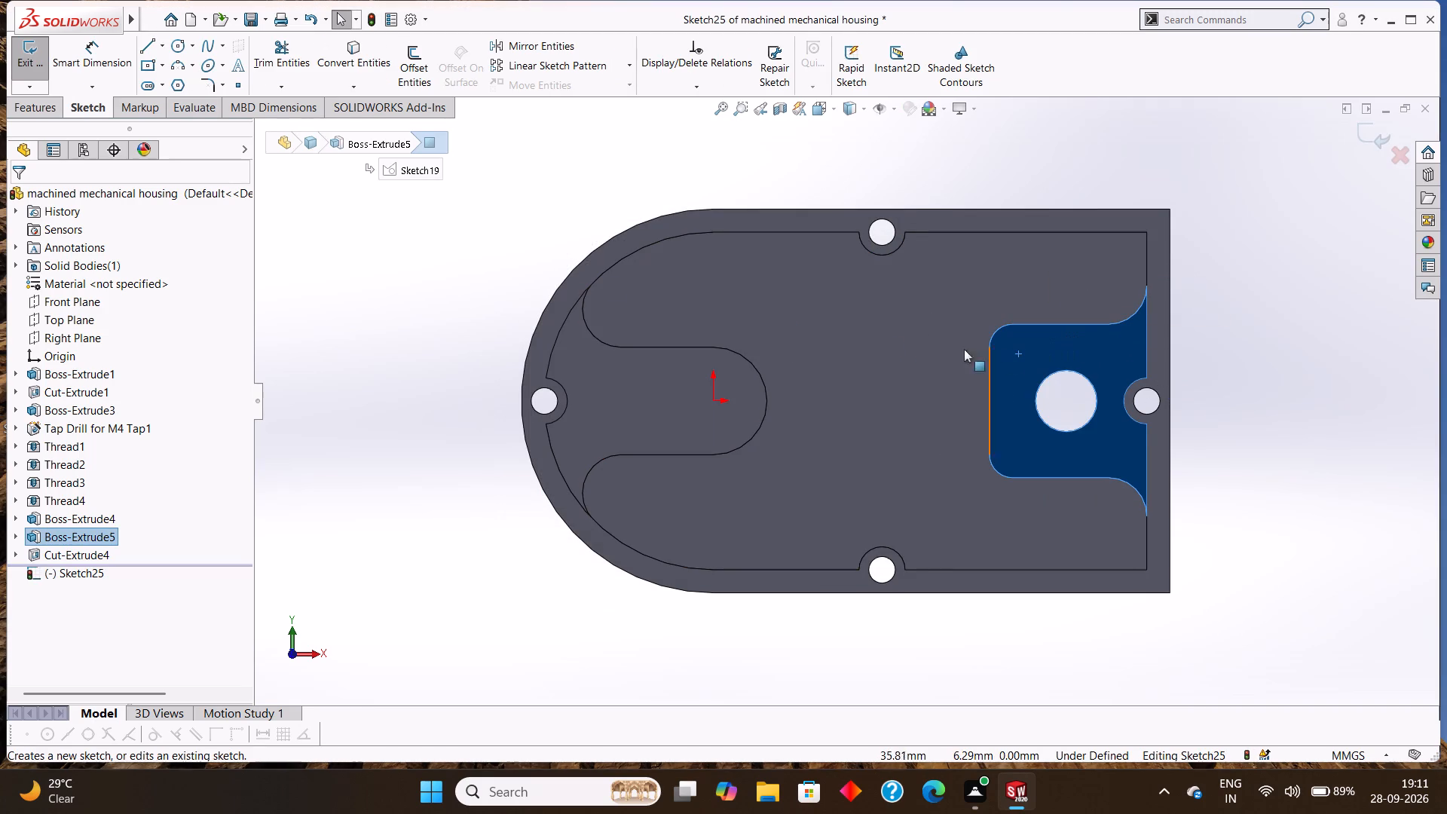
{"action": "left_click", "coordinate": [170, 41]}
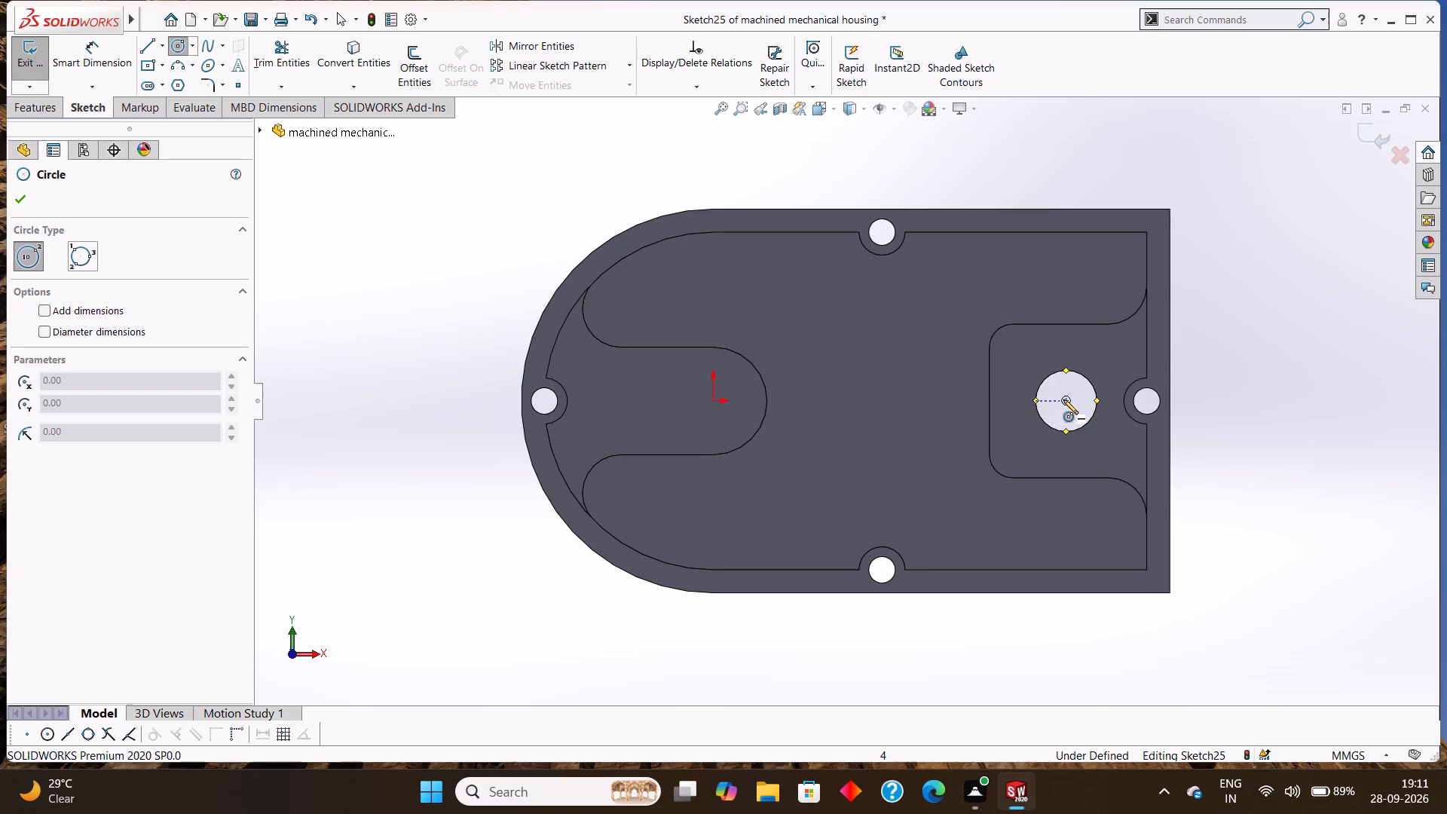
{"action": "left_click", "coordinate": [1067, 398]}
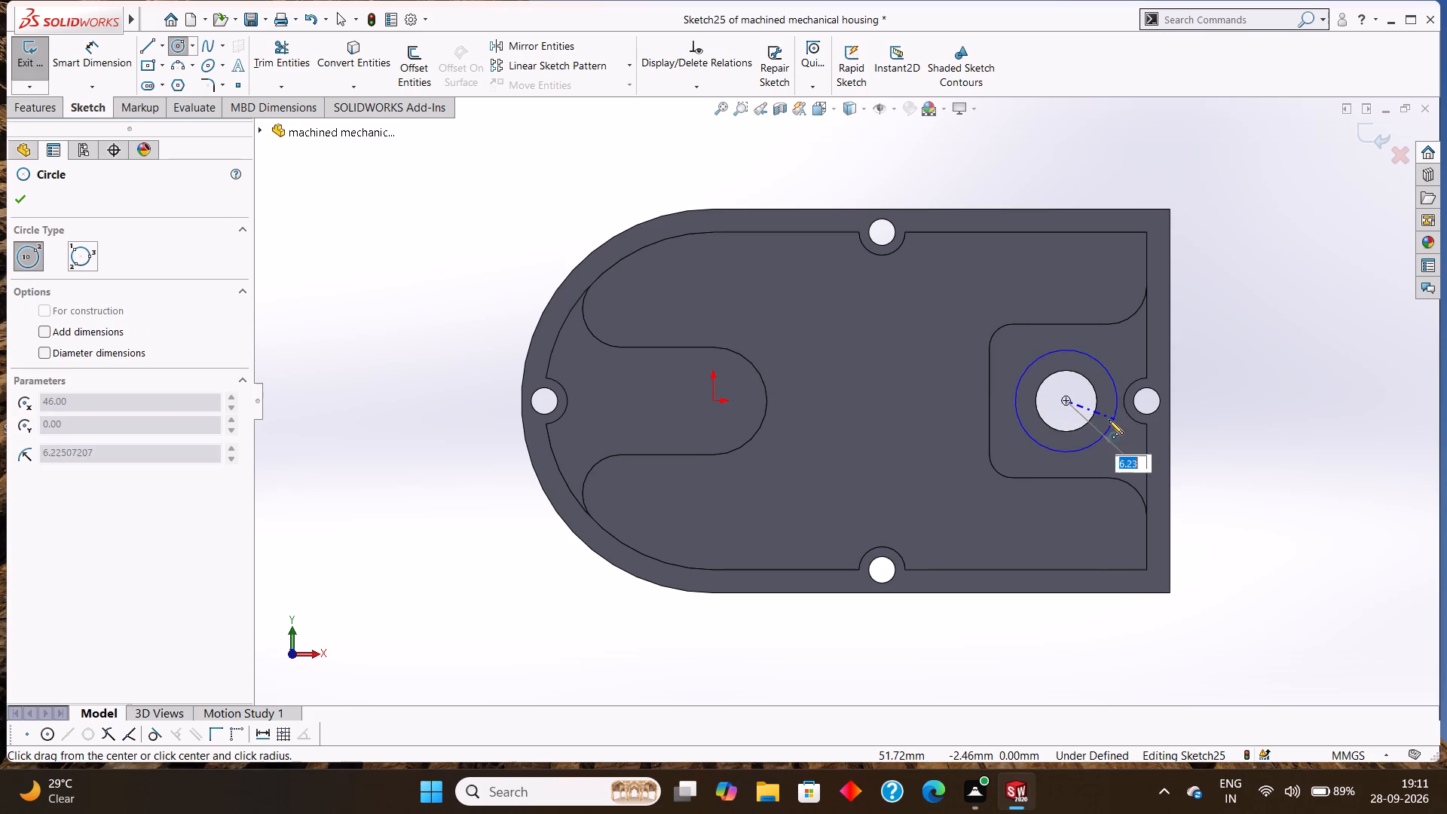
{"action": "key", "text": "5"}
{"action": "key", "text": "Return"}
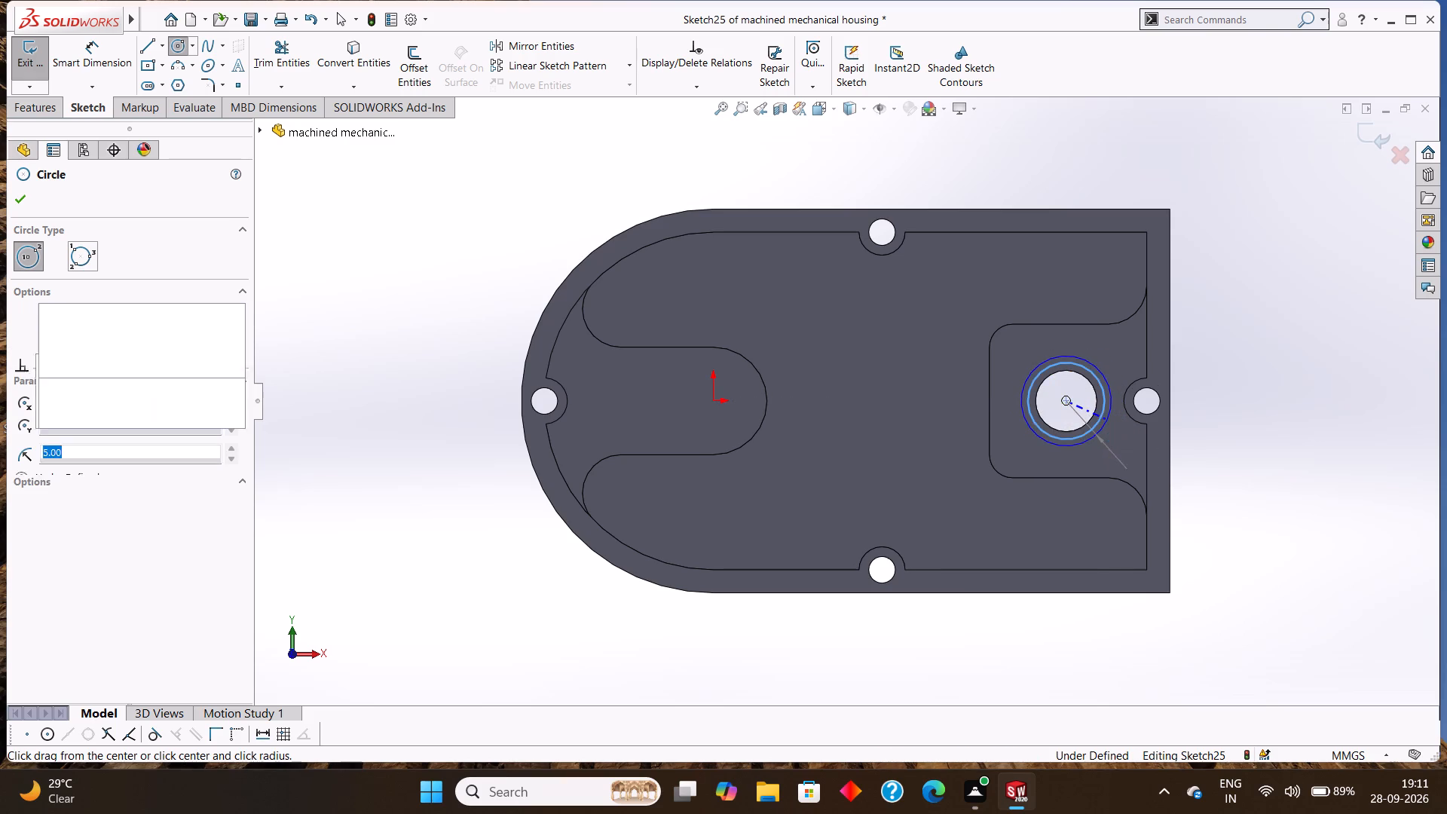
{"action": "left_click", "coordinate": [29, 201]}
Cut the 5 mm radius circle to a blind depth of 1 mm to counterbore the through hole.
{"action": "left_click", "coordinate": [39, 116]}
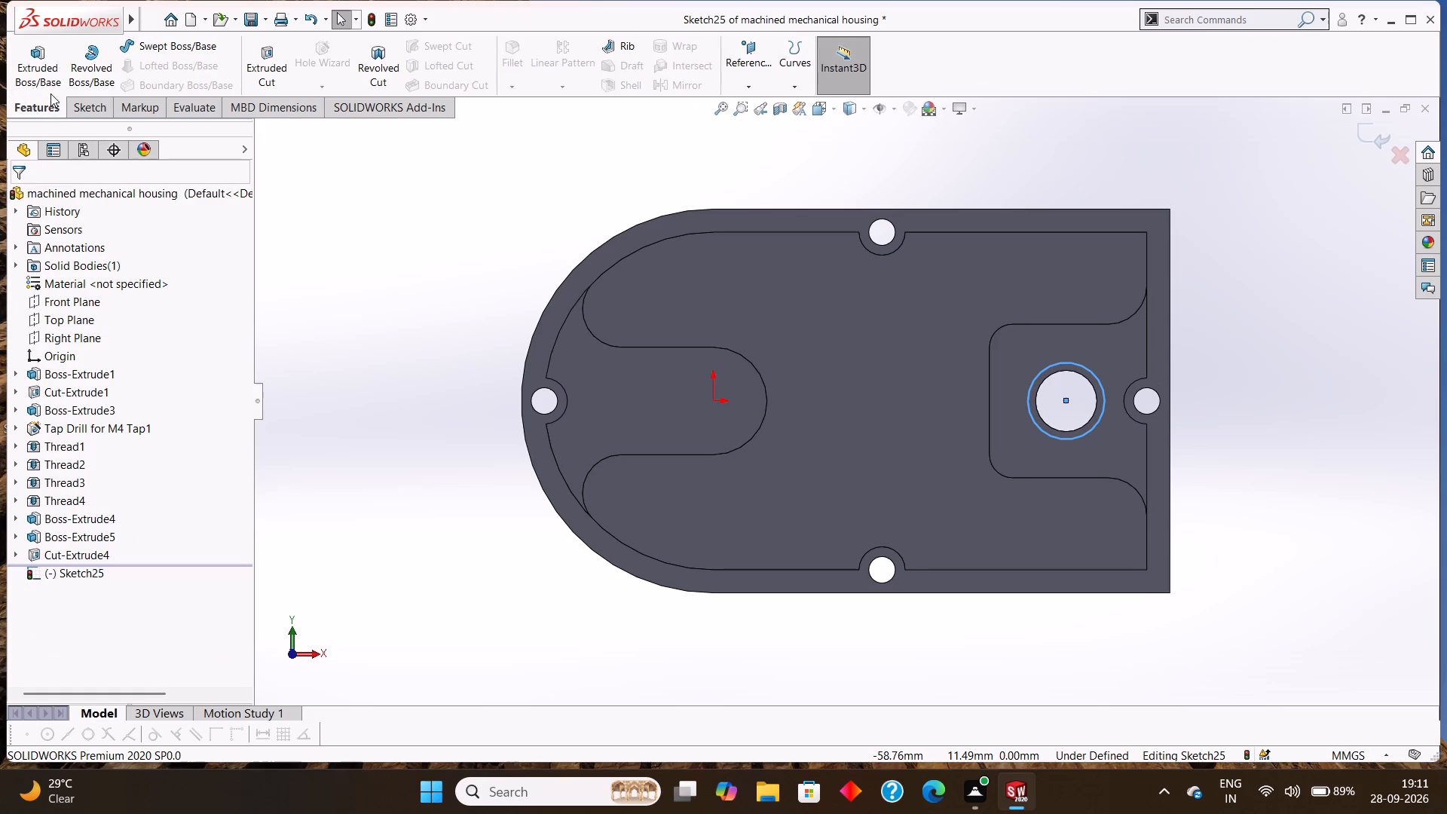
{"action": "left_click", "coordinate": [257, 58]}
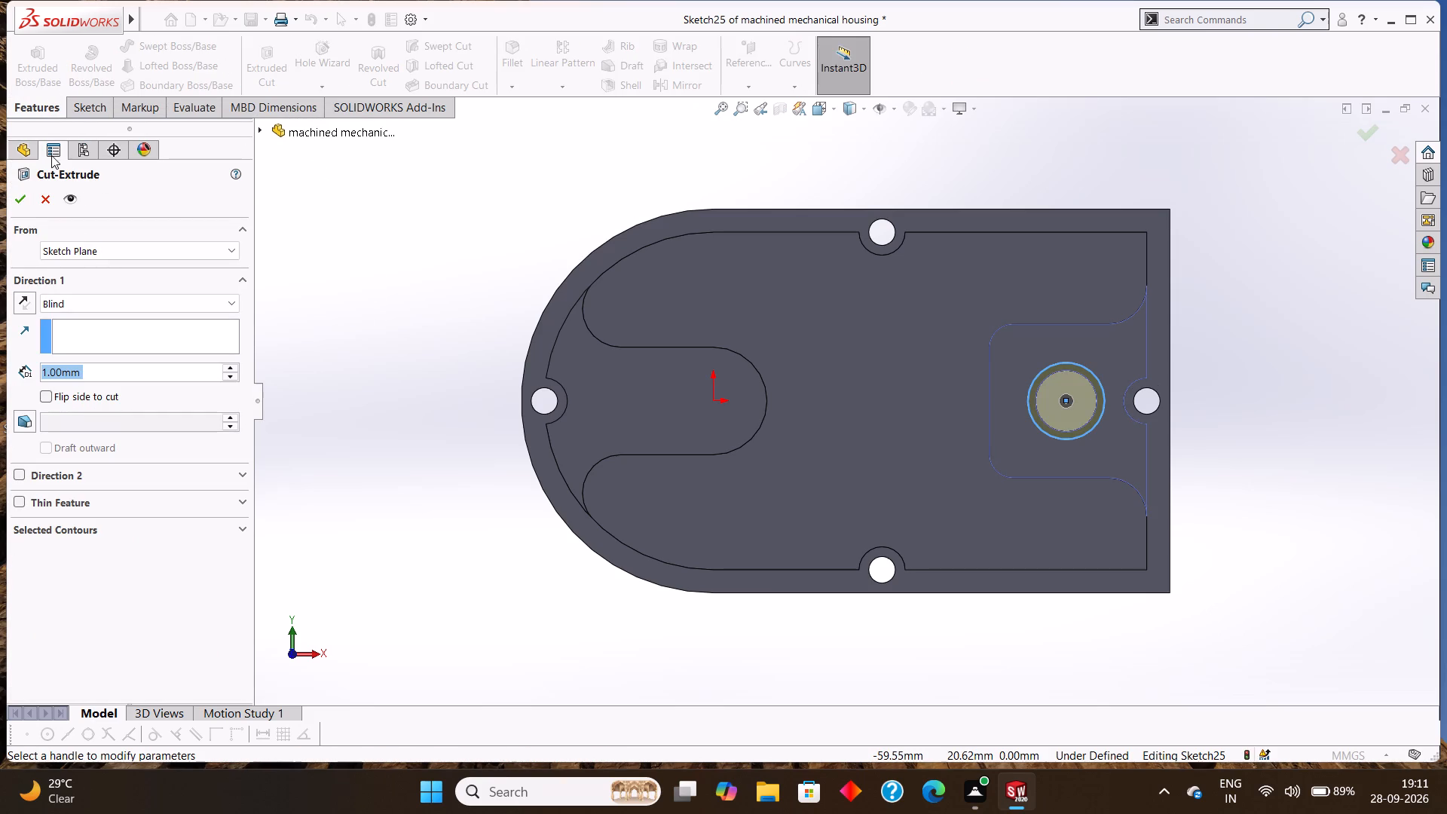
{"action": "left_click", "coordinate": [14, 199]}
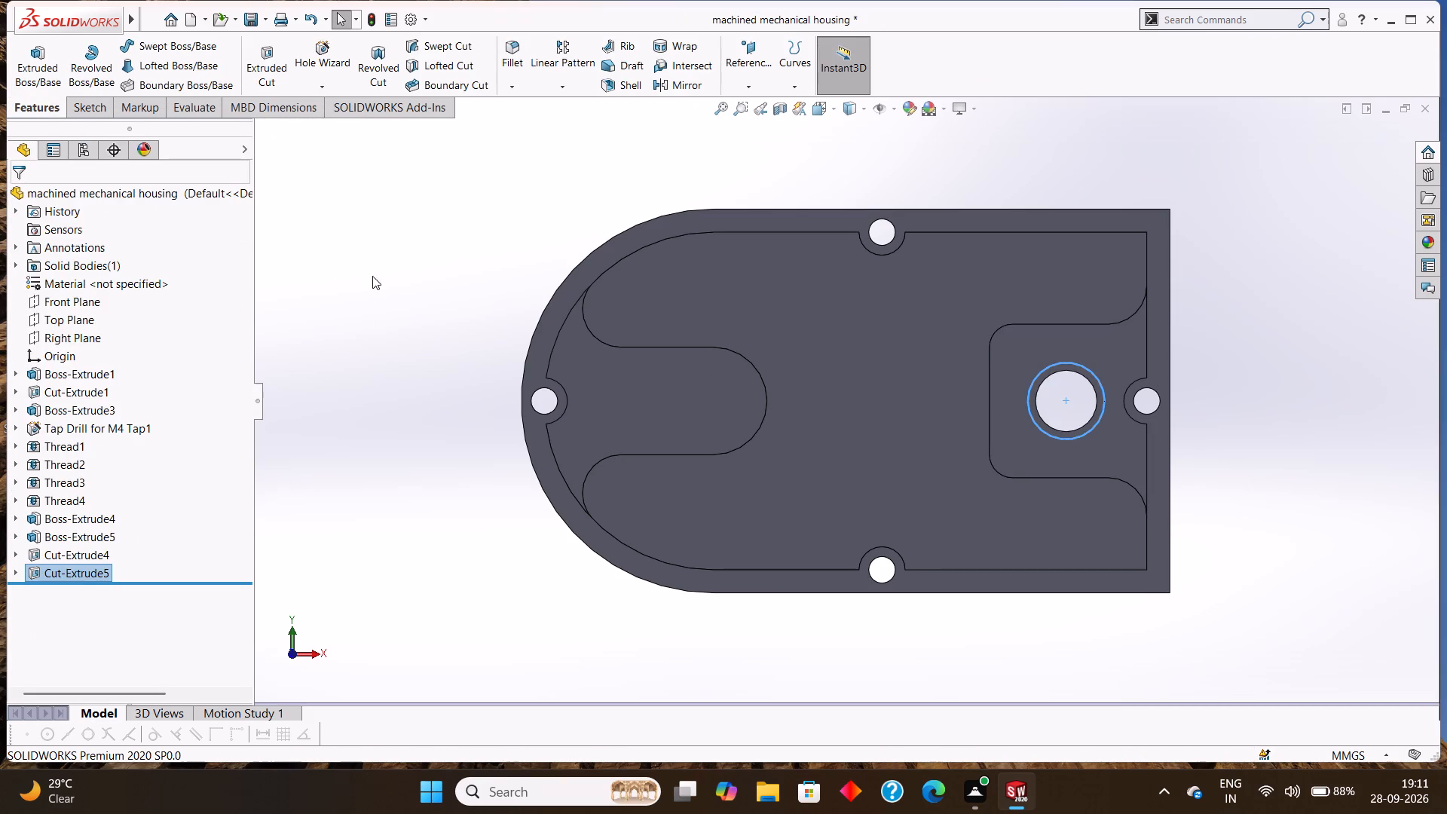
{"action": "left_click", "coordinate": [405, 268]}
Sketch a circle of 4 mm radius centred on the origin on the rounded tongue-shaped raised feature's top face.
{"action": "middle_click", "coordinate": [397, 271]}
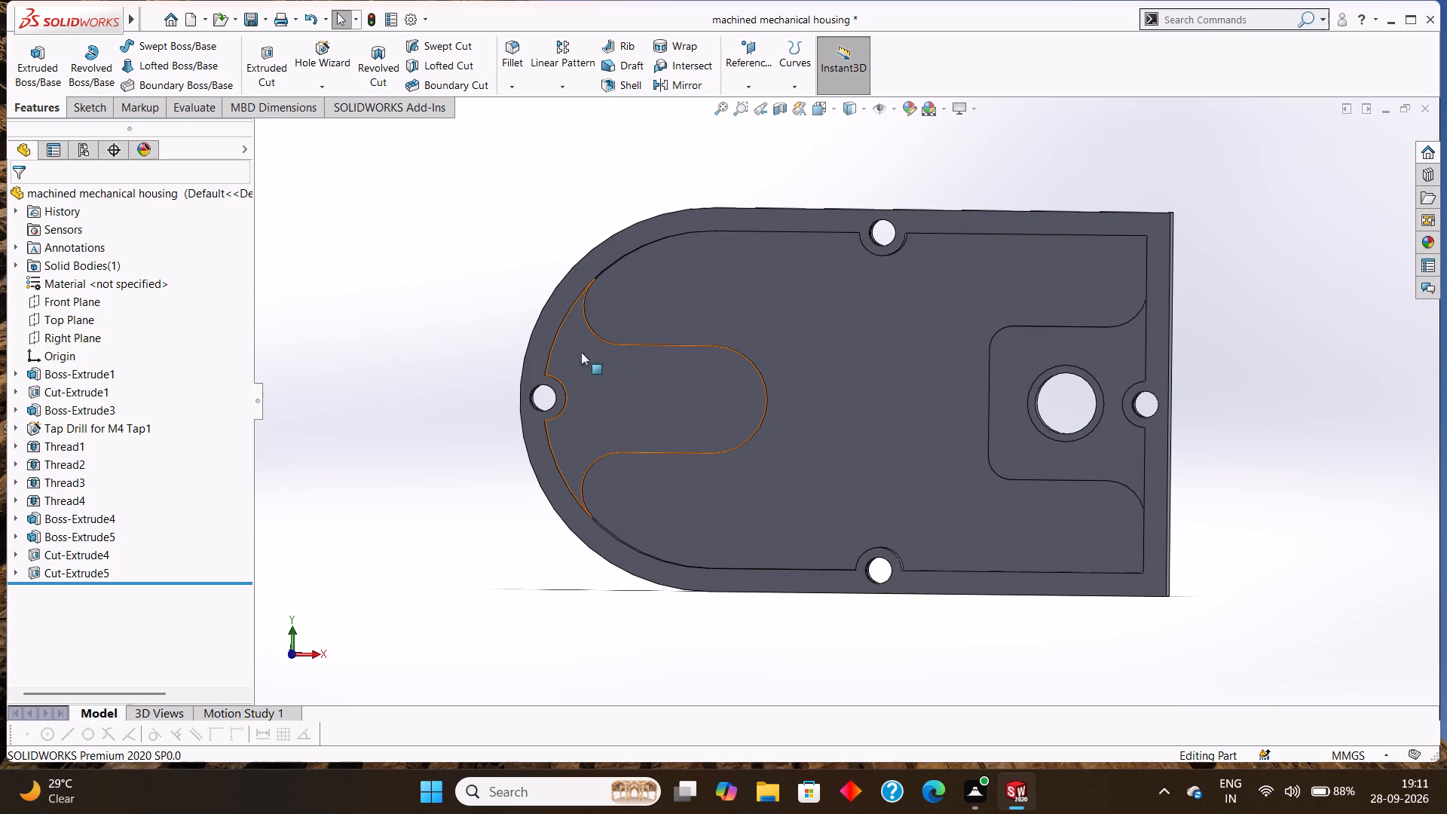
{"action": "left_click", "coordinate": [675, 369]}
{"action": "left_click", "coordinate": [739, 324]}
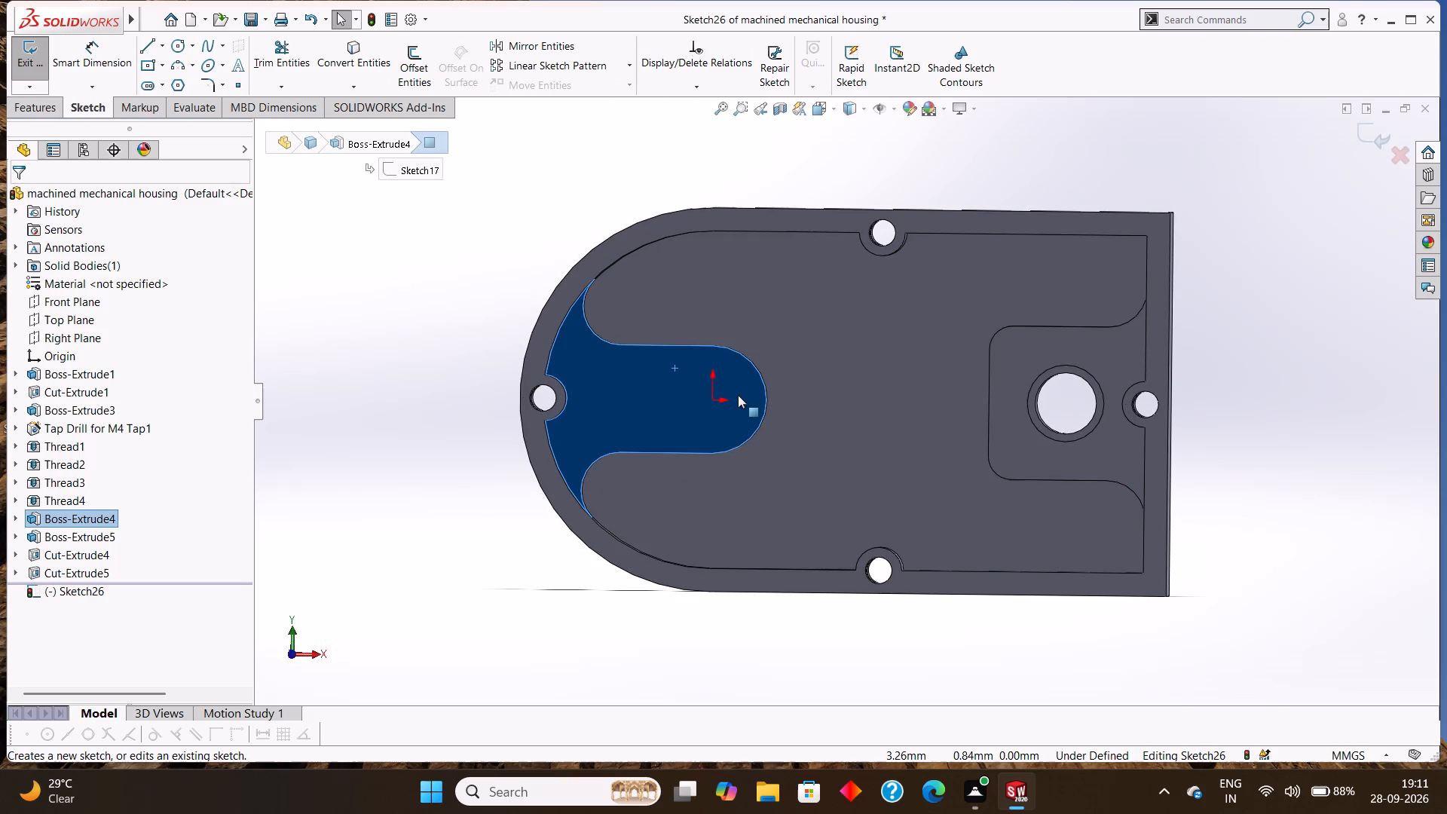
{"action": "key", "text": "ctrl+8"}
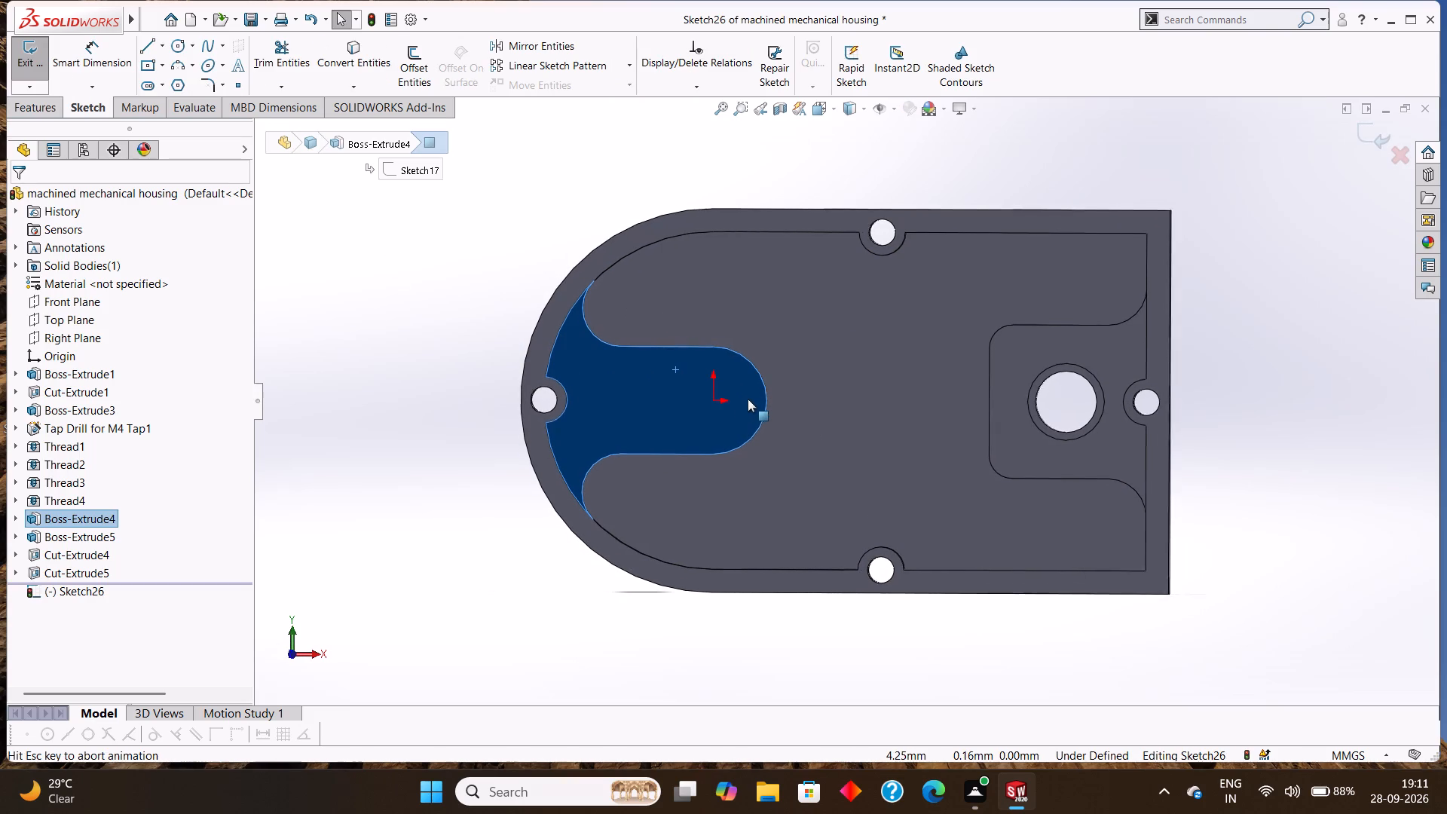
{"action": "key", "text": "Escape"}
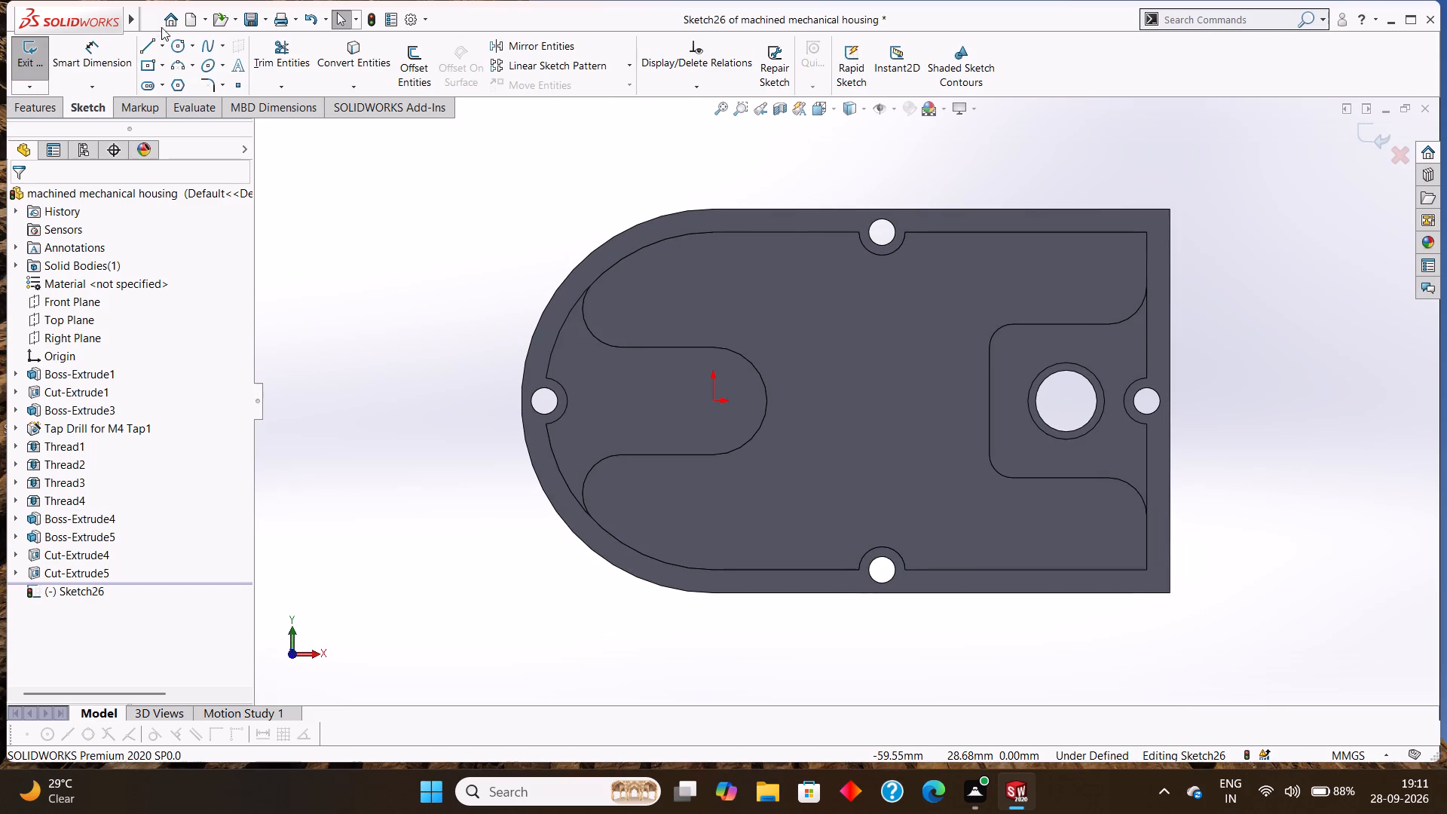
{"action": "left_click", "coordinate": [173, 43]}
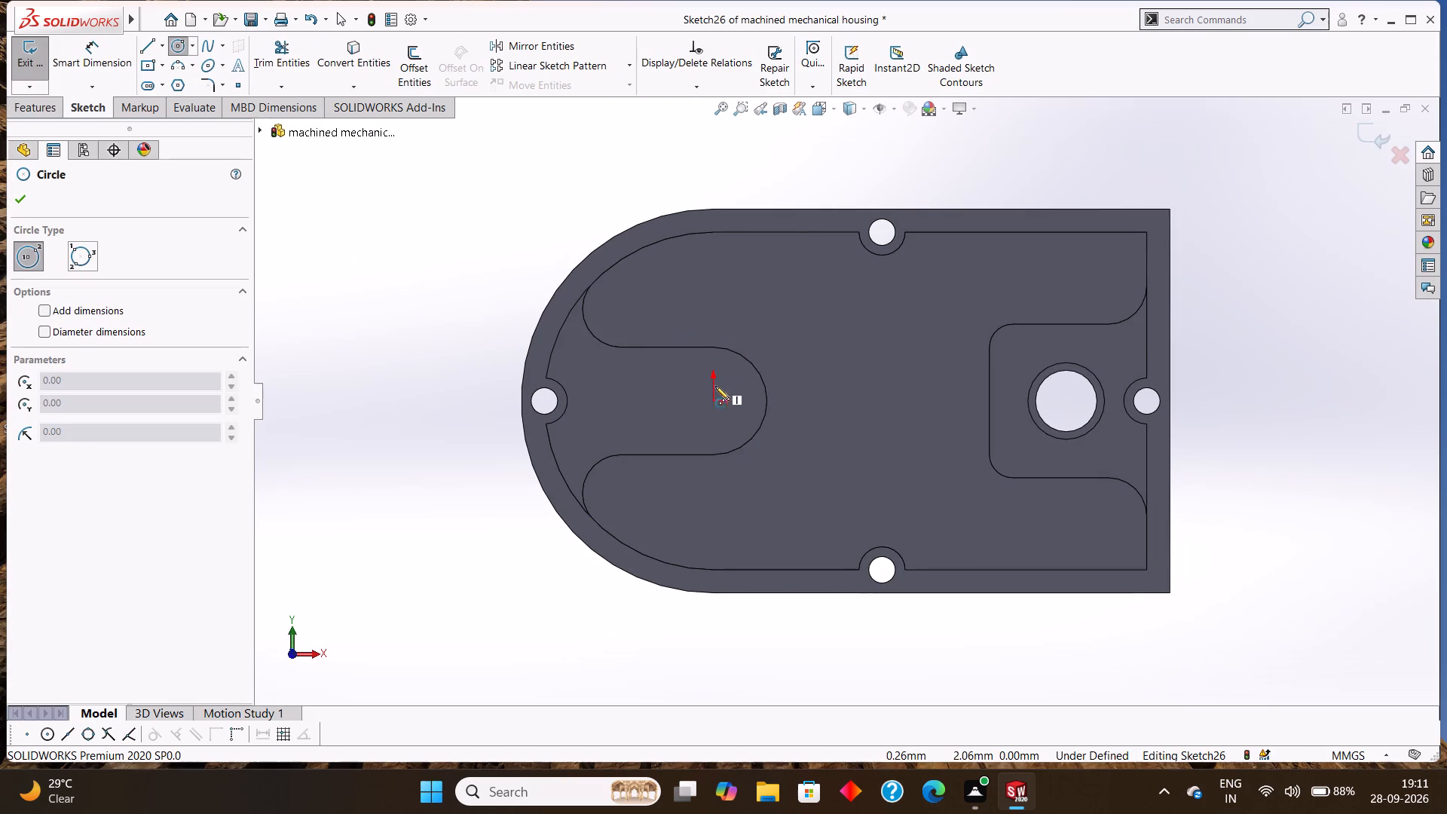
{"action": "left_click", "coordinate": [715, 399]}
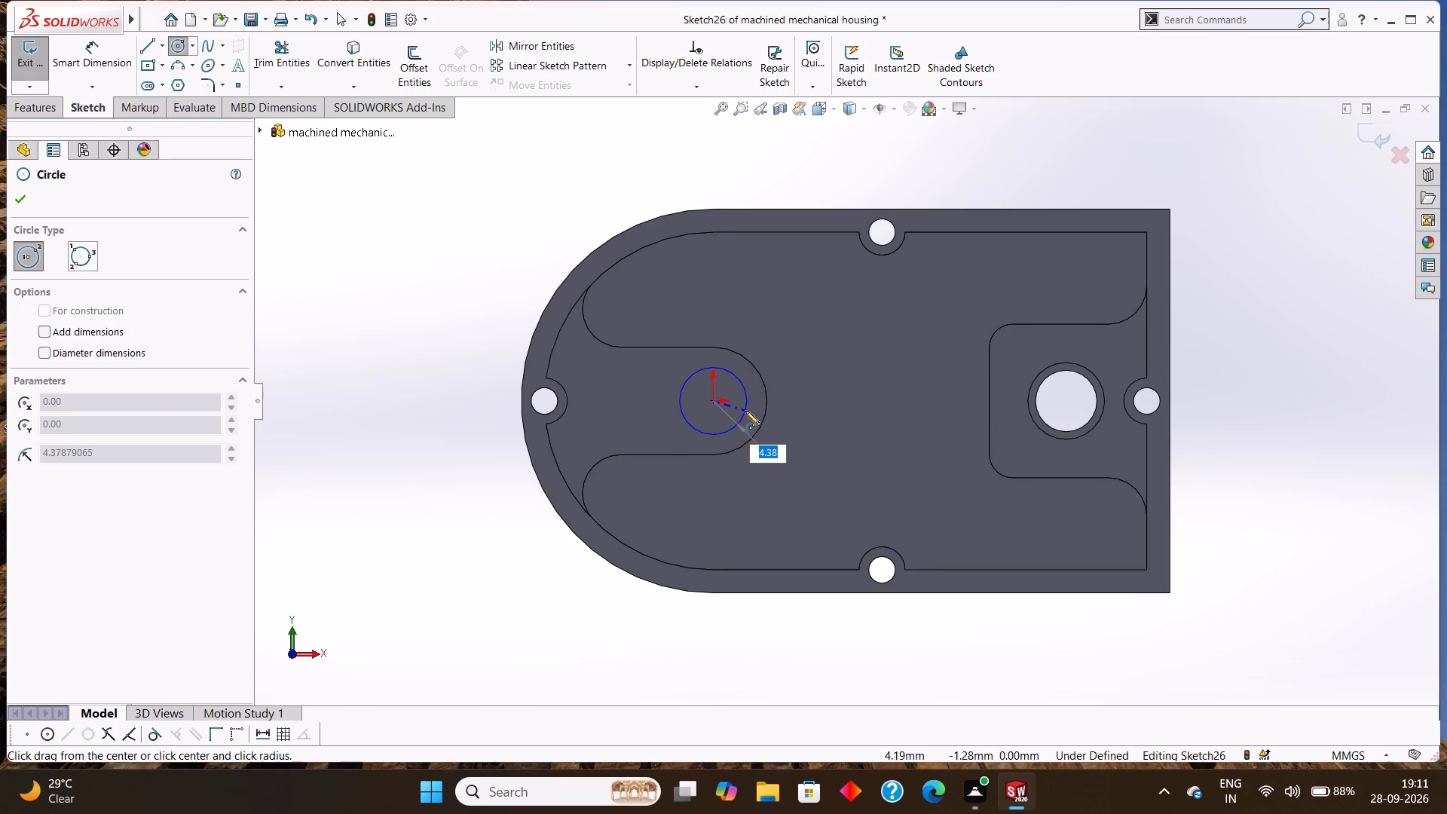
{"action": "key", "text": "3"}
{"action": "key", "text": "Return"}
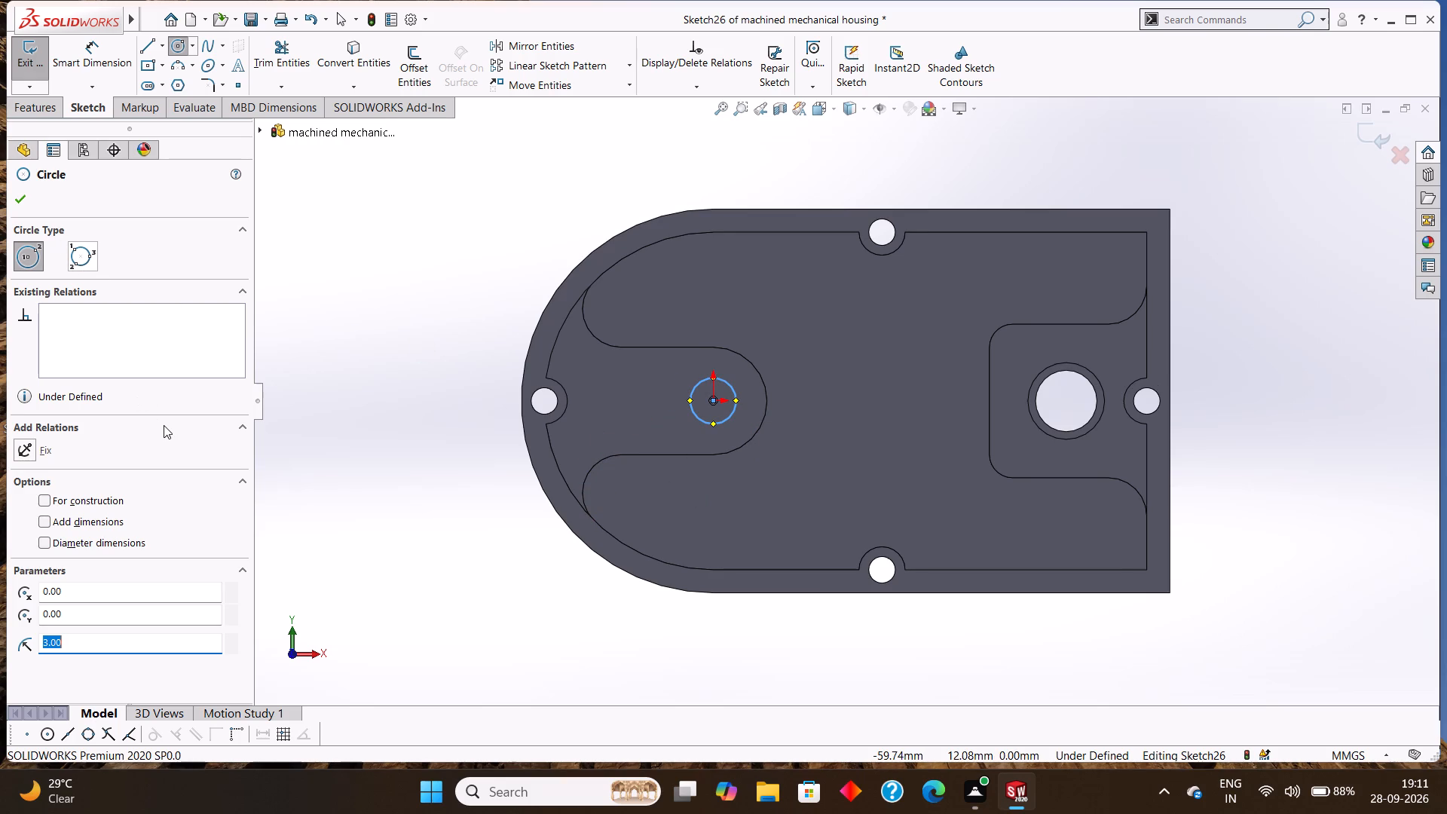
{"action": "key", "text": "BackSpace"}
{"action": "key", "text": "4"}
{"action": "key", "text": "Return"}
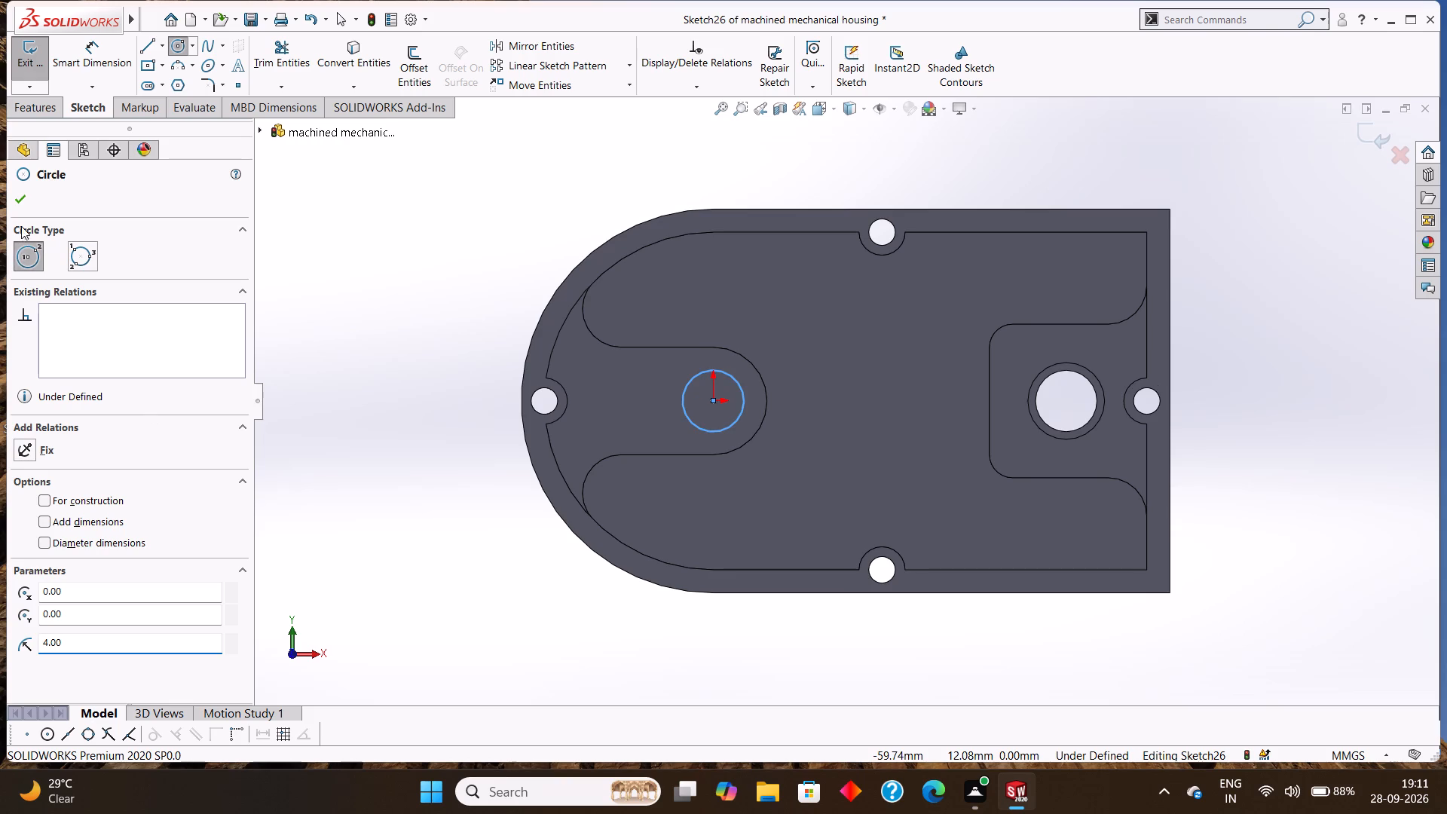
{"action": "left_click", "coordinate": [23, 200]}
Cut the 4 mm radius circle Through All with an Extruded Cut.
{"action": "left_click", "coordinate": [40, 109]}
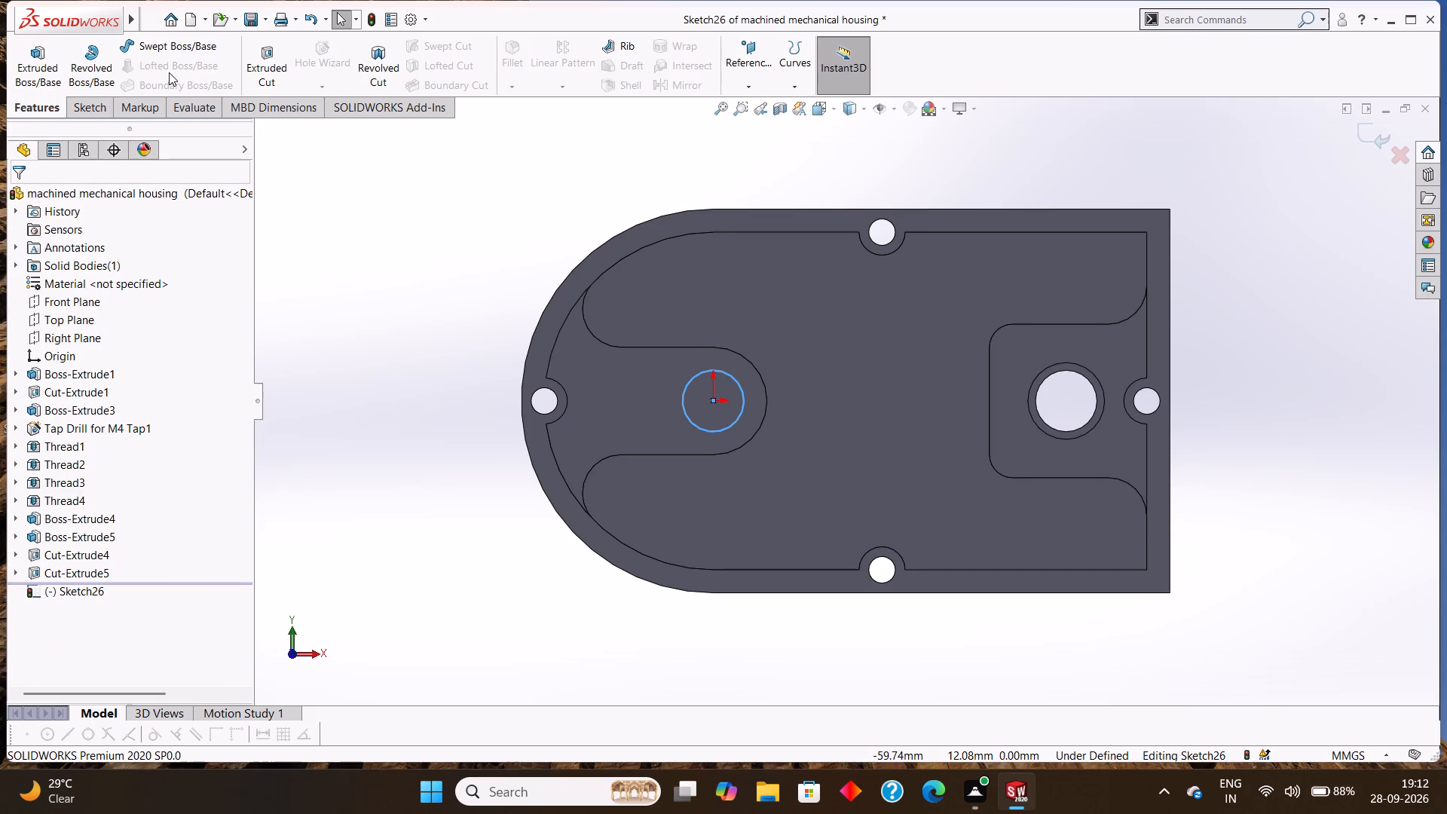
{"action": "left_click", "coordinate": [260, 78]}
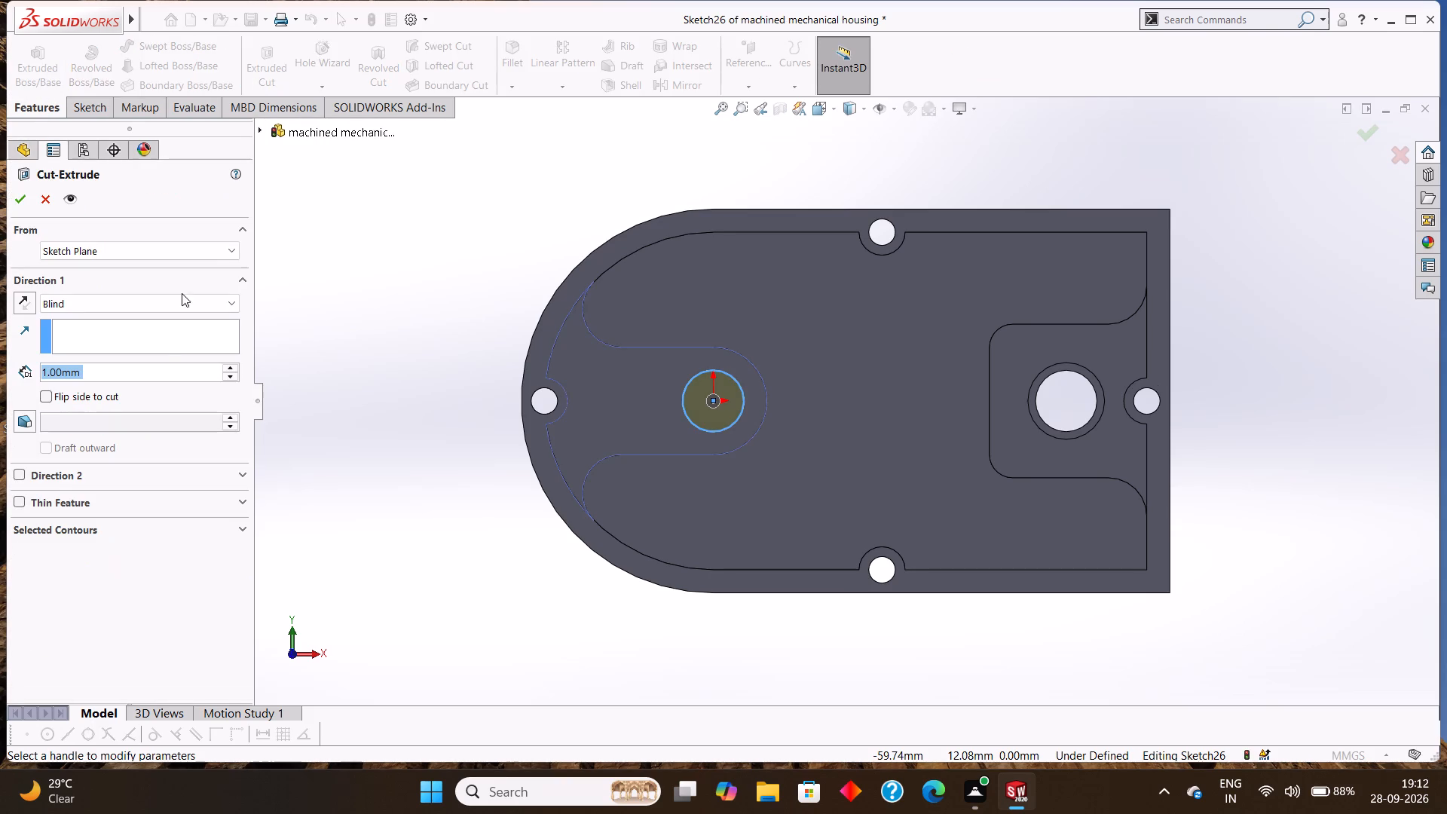
{"action": "left_click", "coordinate": [90, 302]}
{"action": "left_click", "coordinate": [87, 327]}
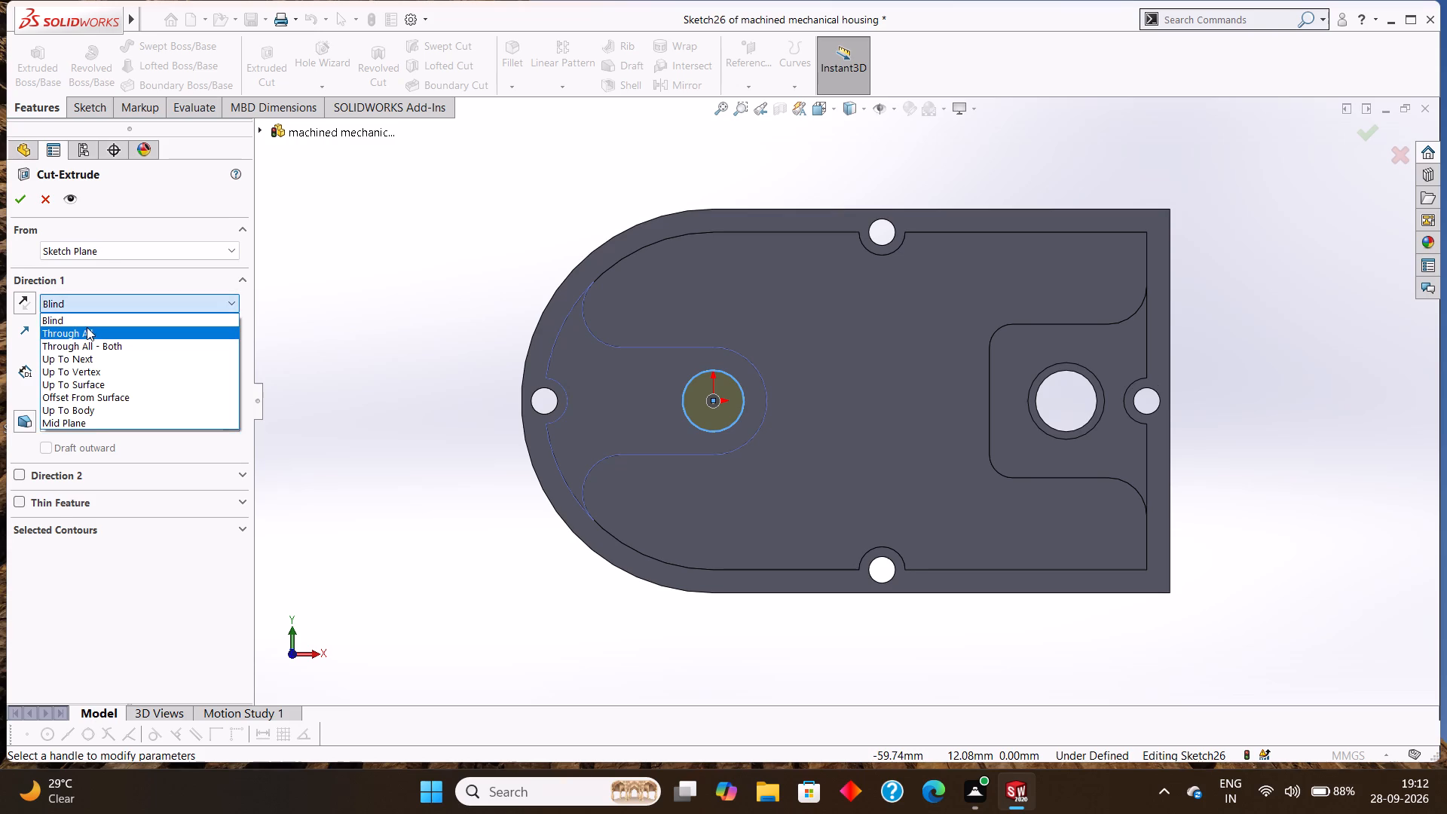
{"action": "left_click", "coordinate": [18, 199]}
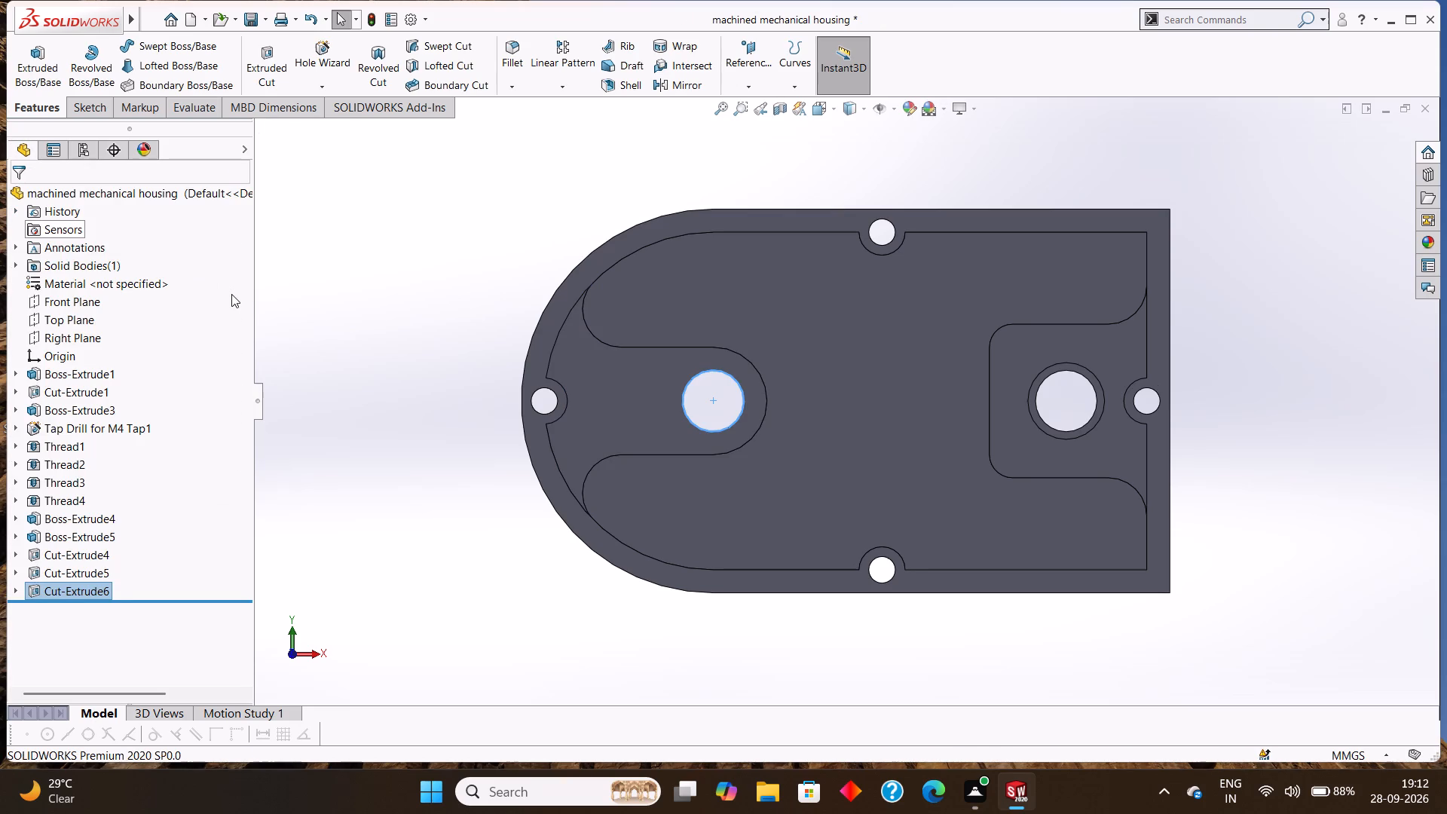
{"action": "key", "text": "Escape"}
Sketch a circle of 5 mm radius concentric with the new through hole on the tongue-shaped raised feature's top face.
{"action": "right_click", "coordinate": [635, 379]}
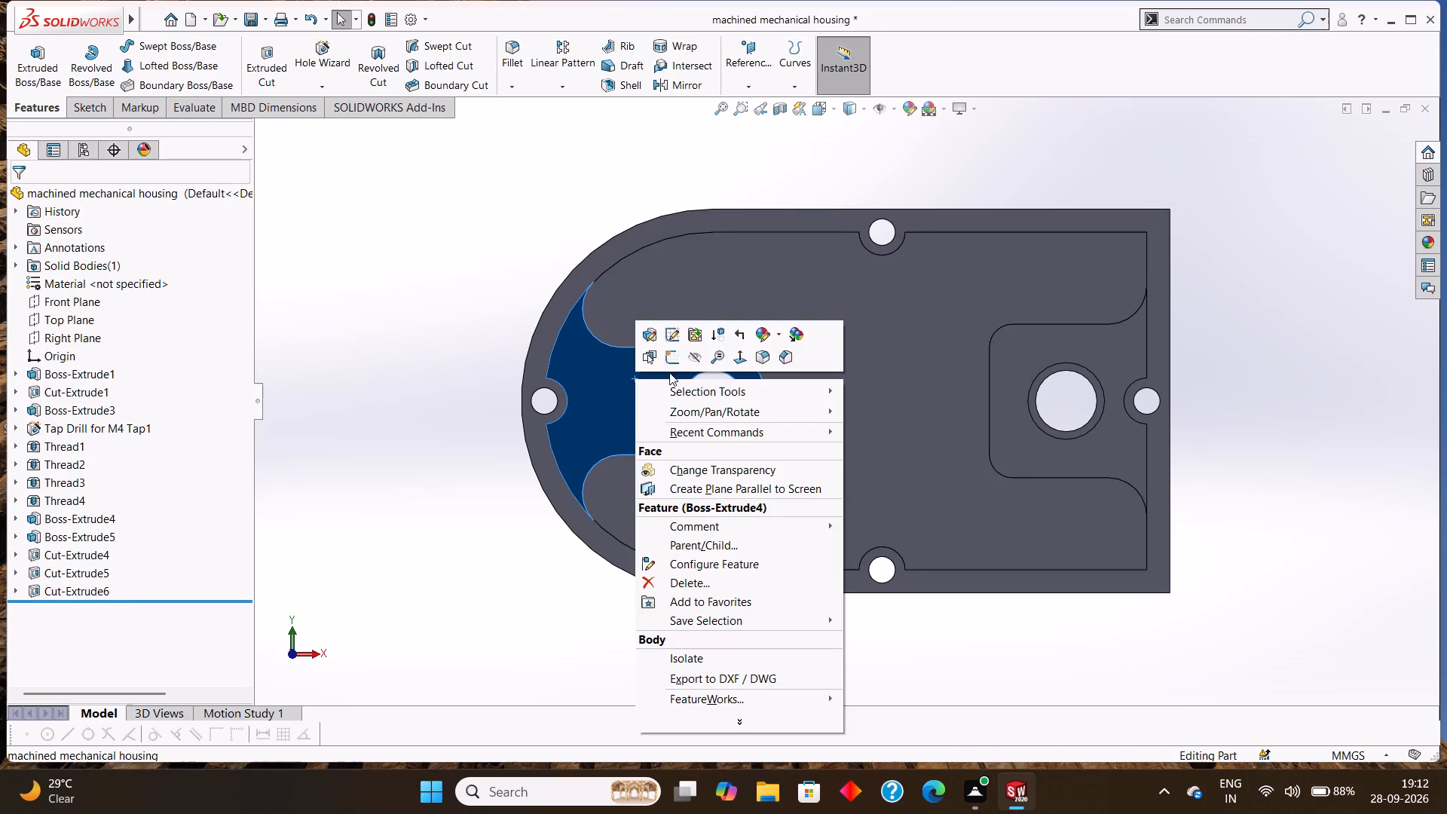
{"action": "left_click", "coordinate": [673, 352]}
{"action": "key", "text": "Escape"}
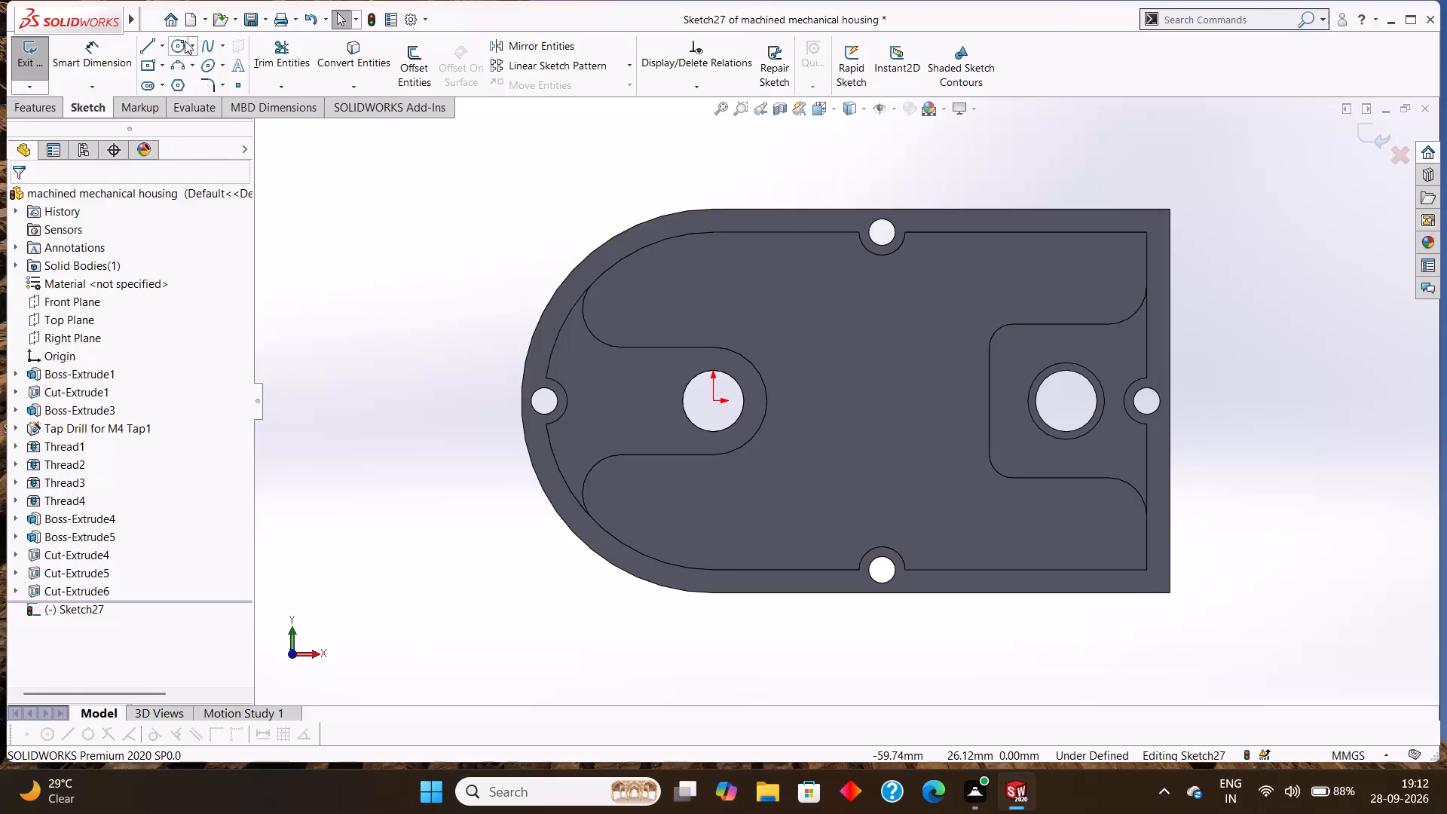
{"action": "left_click", "coordinate": [179, 47]}
{"action": "left_click", "coordinate": [713, 398]}
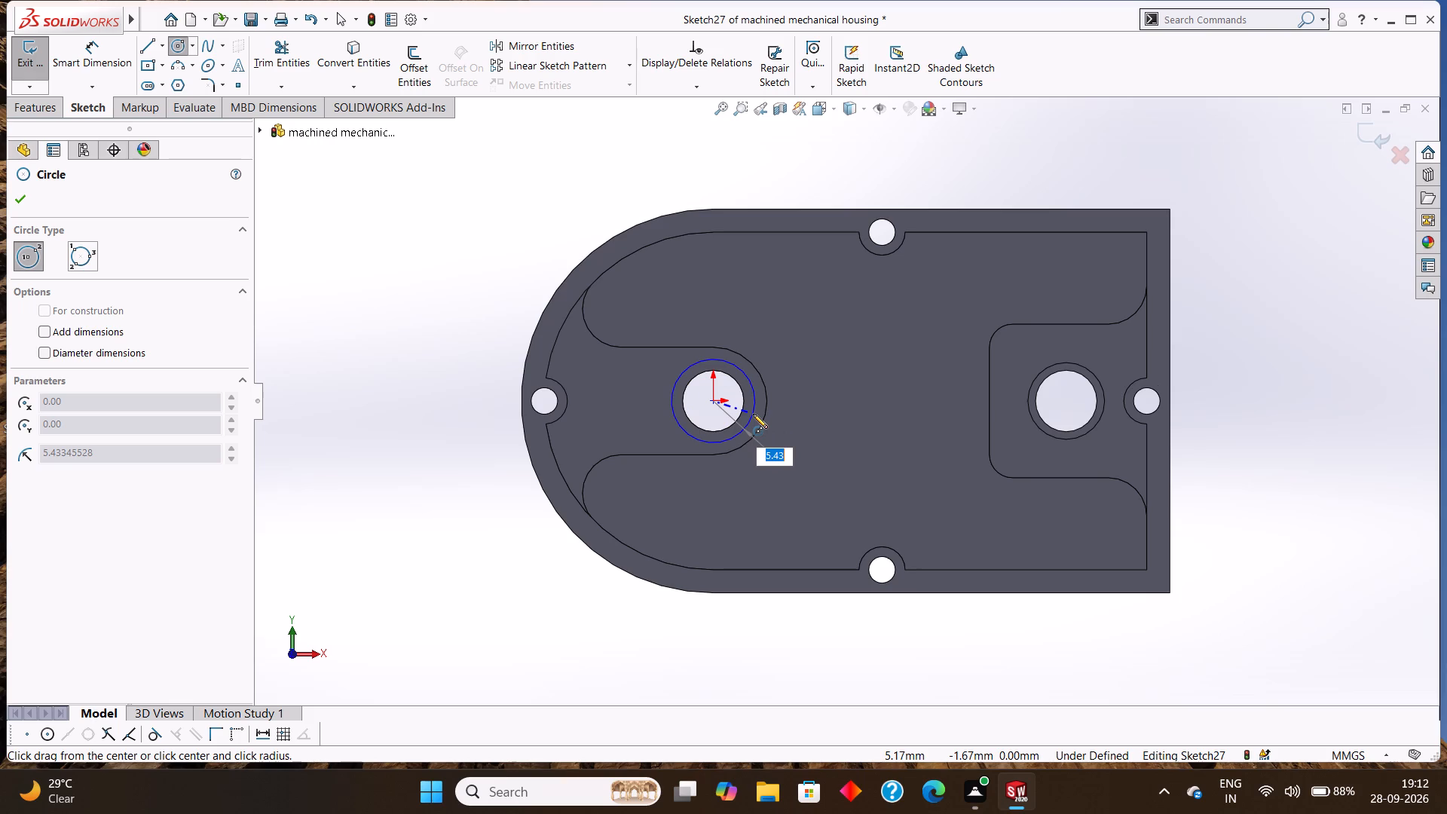
{"action": "key", "text": "5"}
{"action": "key", "text": "Return"}
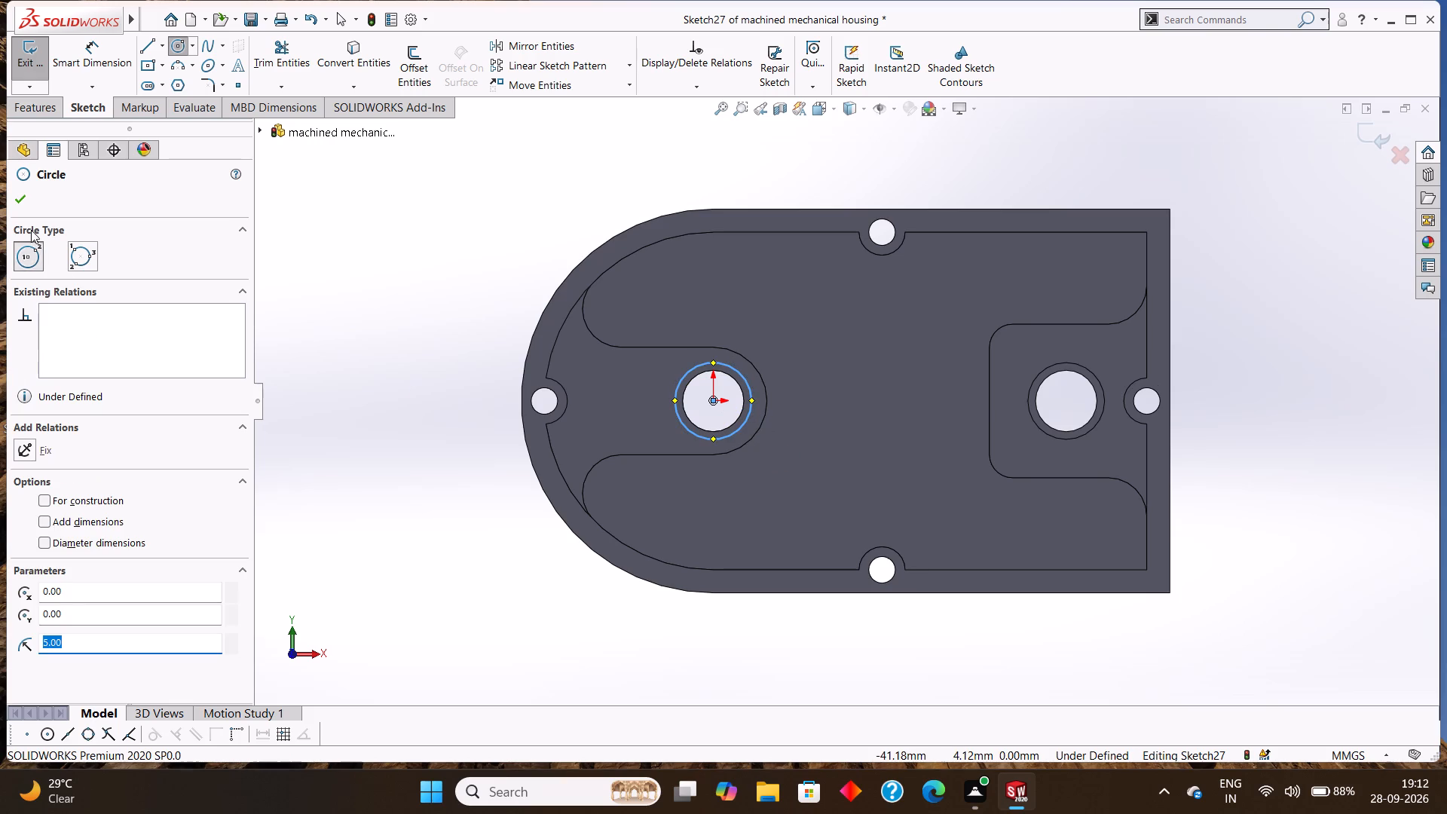
{"action": "left_click", "coordinate": [28, 204]}
Cut the 5 mm radius circle to a blind depth of 1 mm to counterbore the hole at the origin.
{"action": "left_click", "coordinate": [29, 112]}
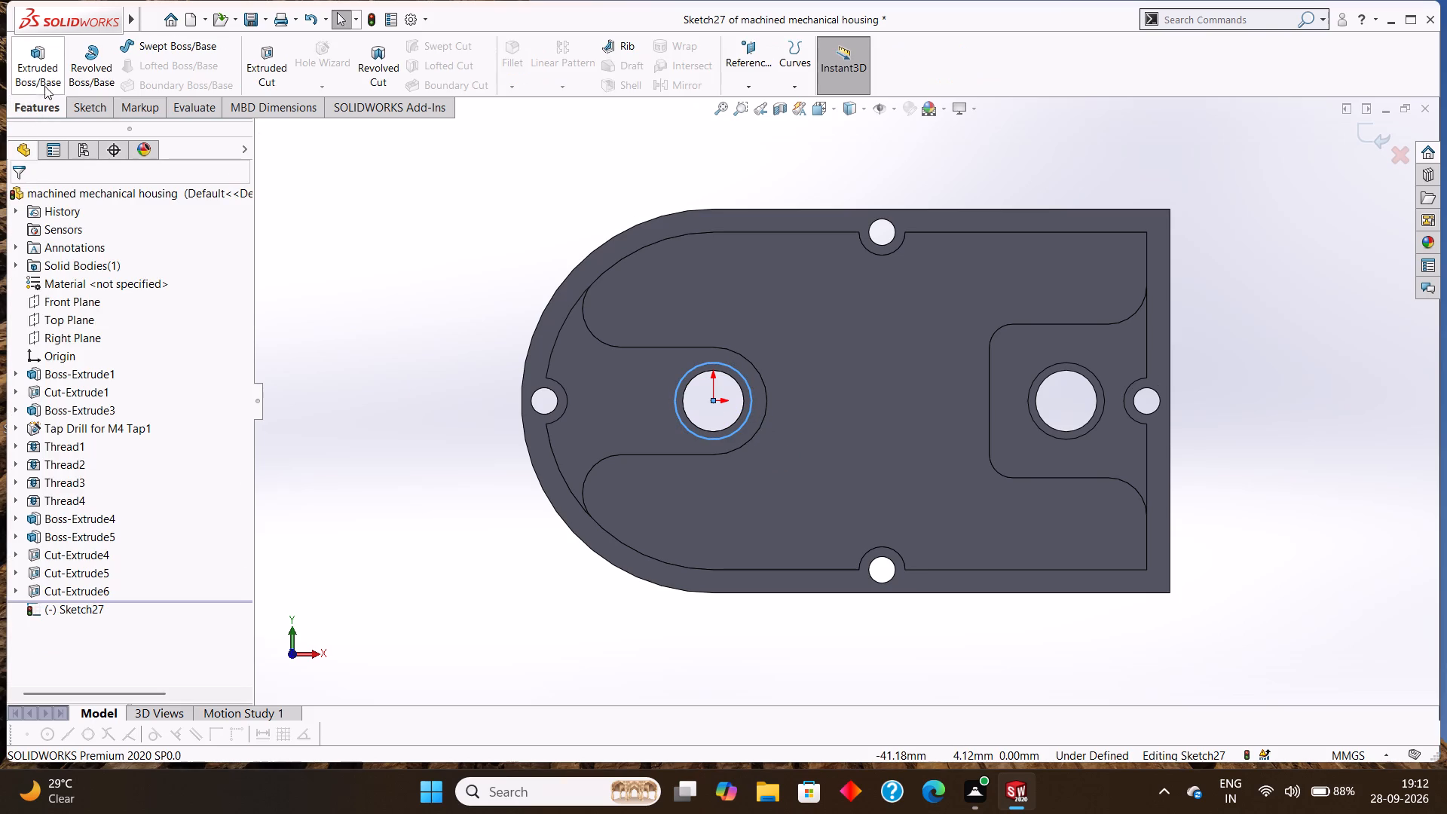
{"action": "left_click", "coordinate": [259, 69]}
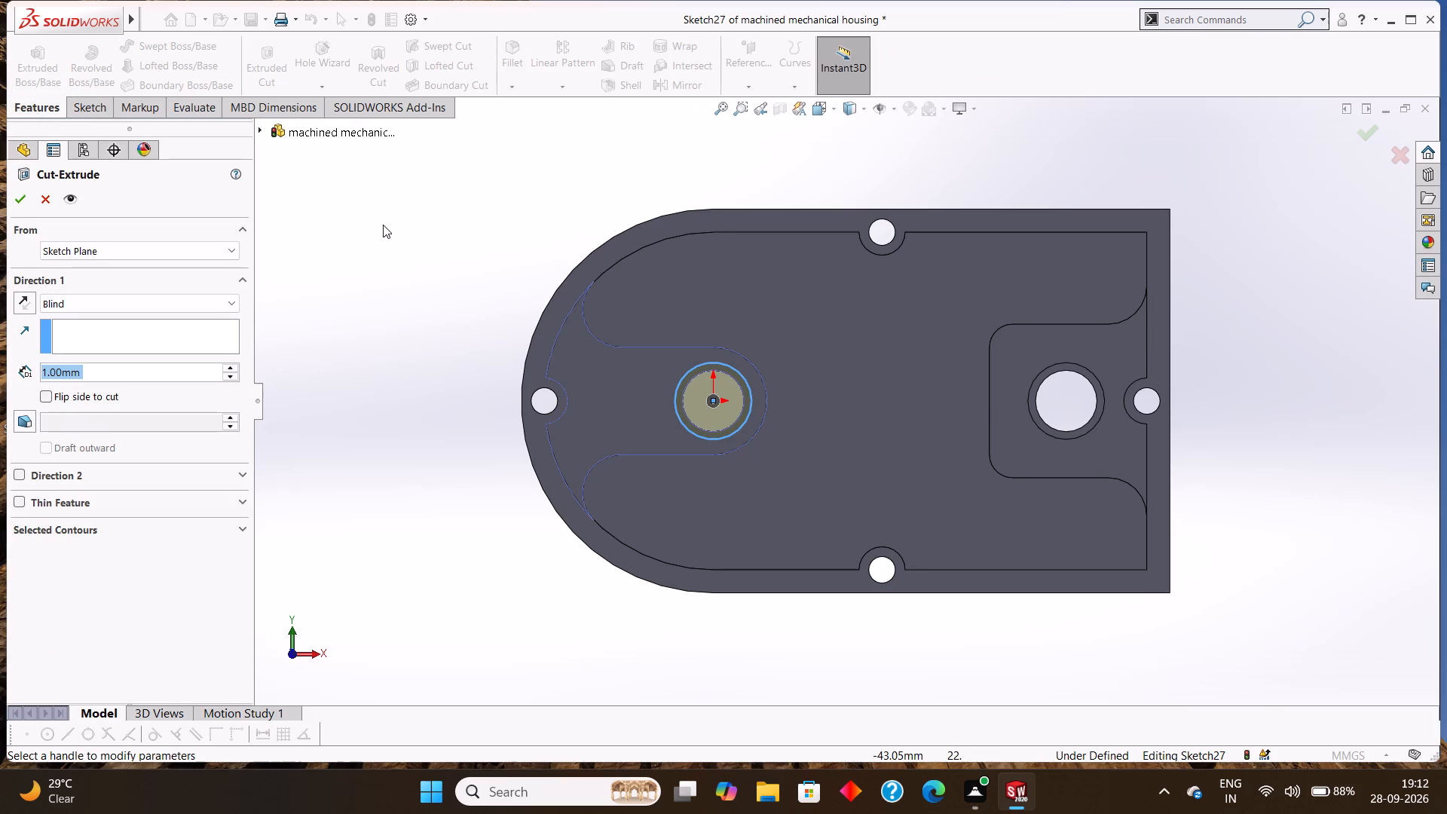
{"action": "left_click", "coordinate": [22, 191]}
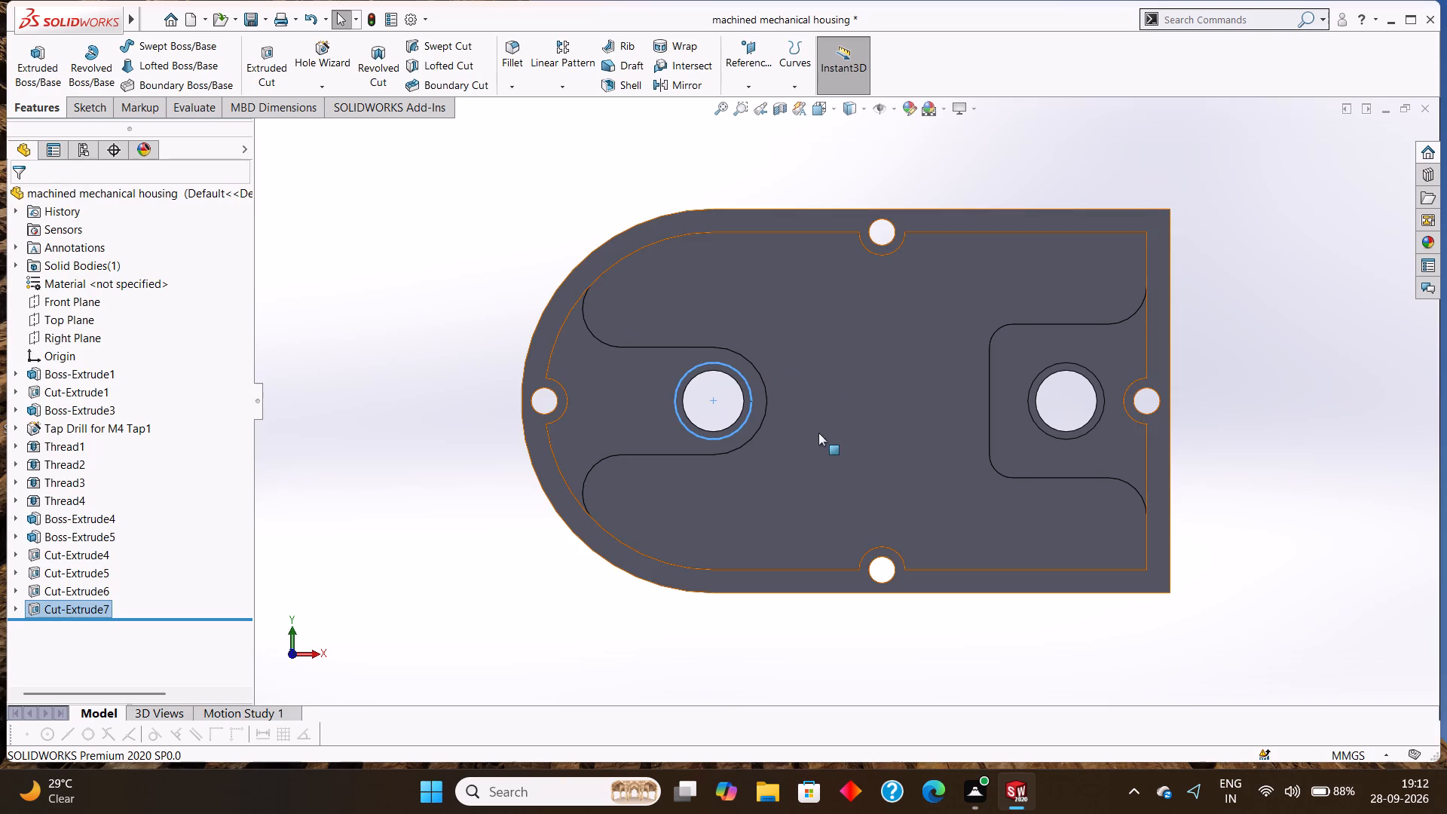
{"action": "middle_click_drag", "start_coordinate": [730, 645], "coordinate": [757, 527]}
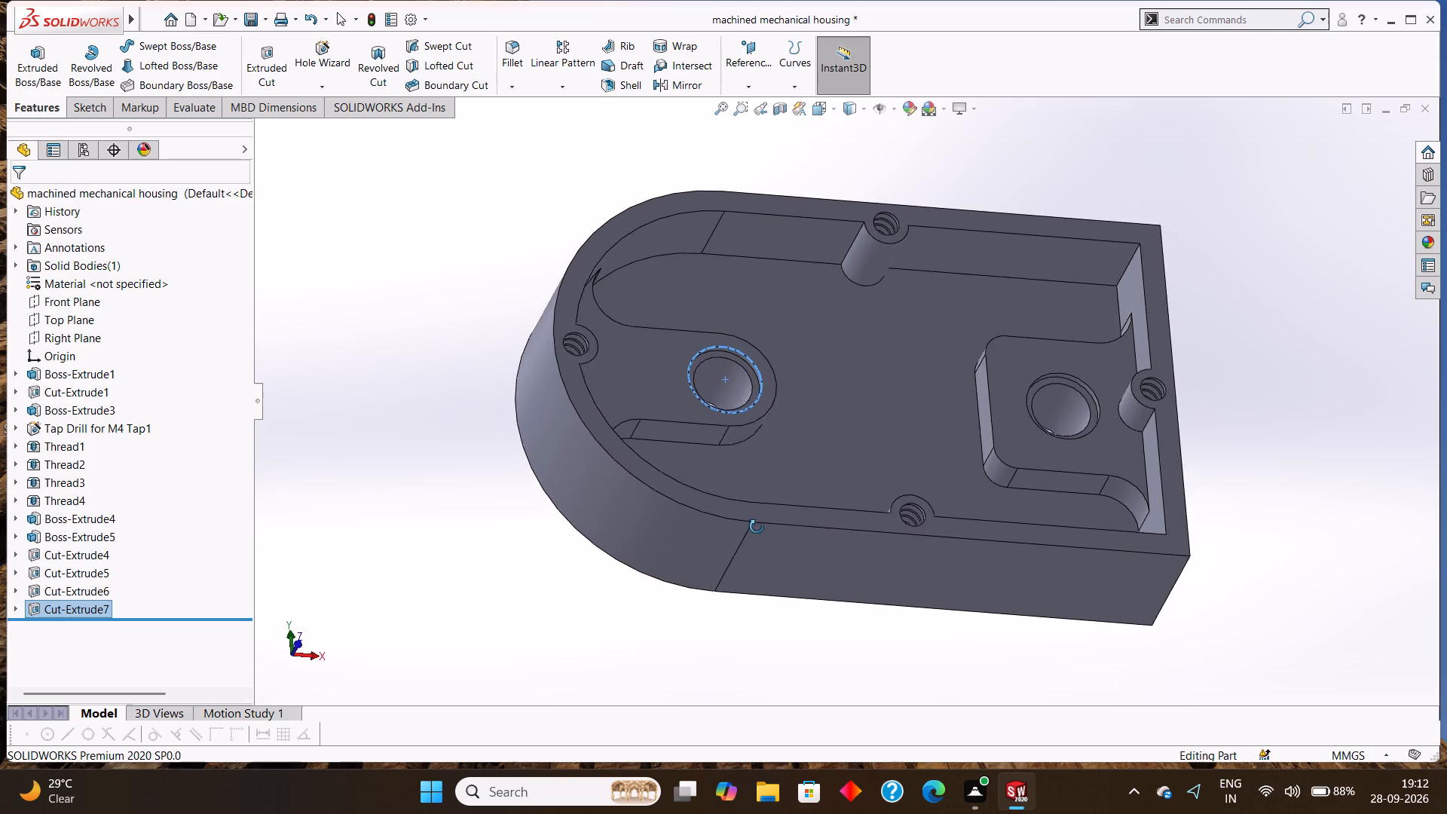
{"action": "middle_click_drag", "start_coordinate": [757, 527], "coordinate": [748, 502]}
{"action": "key", "text": "Escape"}
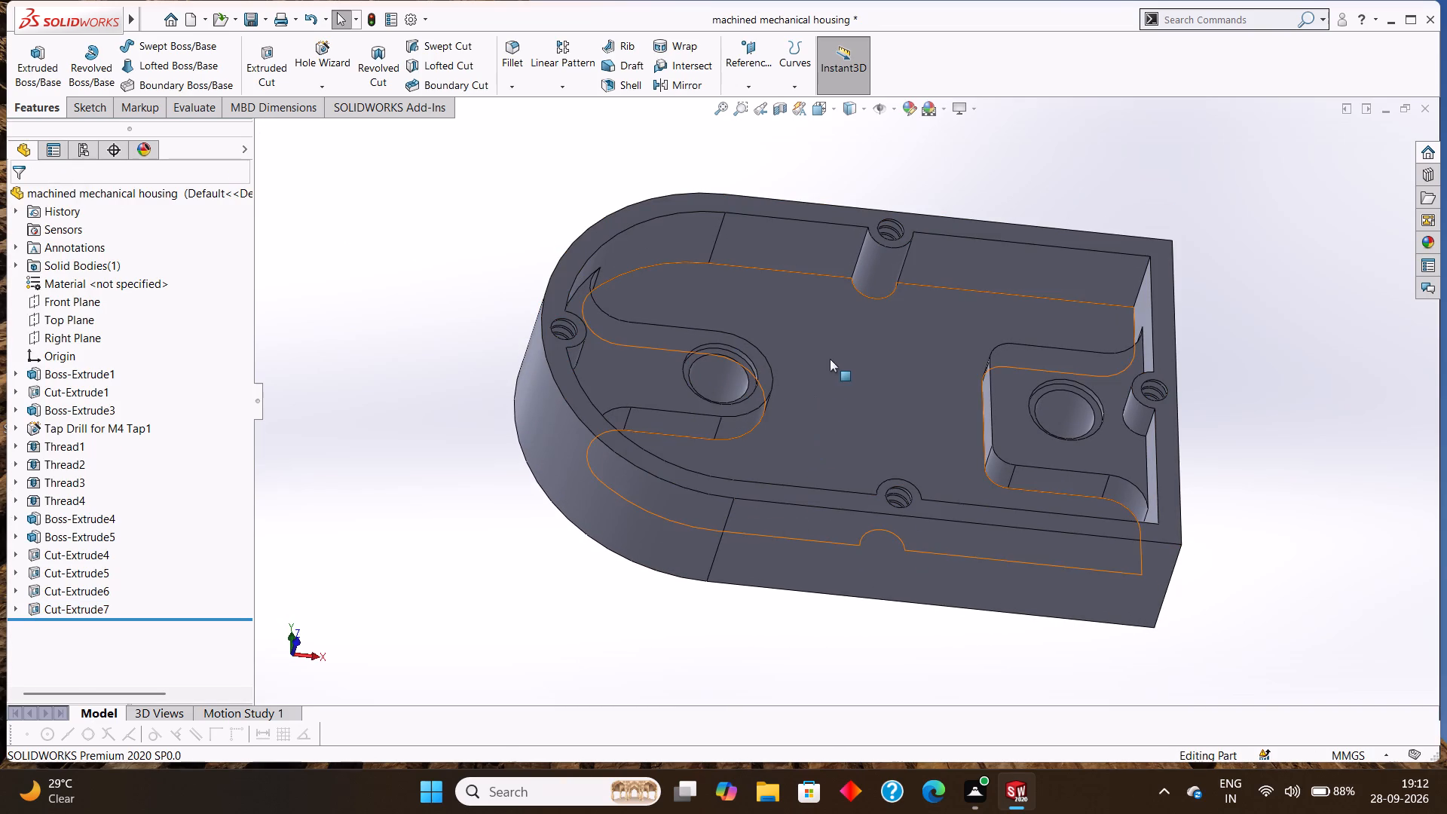
Fillet the two vertical inner corner edges of the pocket at the housing's straight end with a 4 mm radius.
{"action": "middle_click_drag", "start_coordinate": [830, 359], "coordinate": [809, 471]}
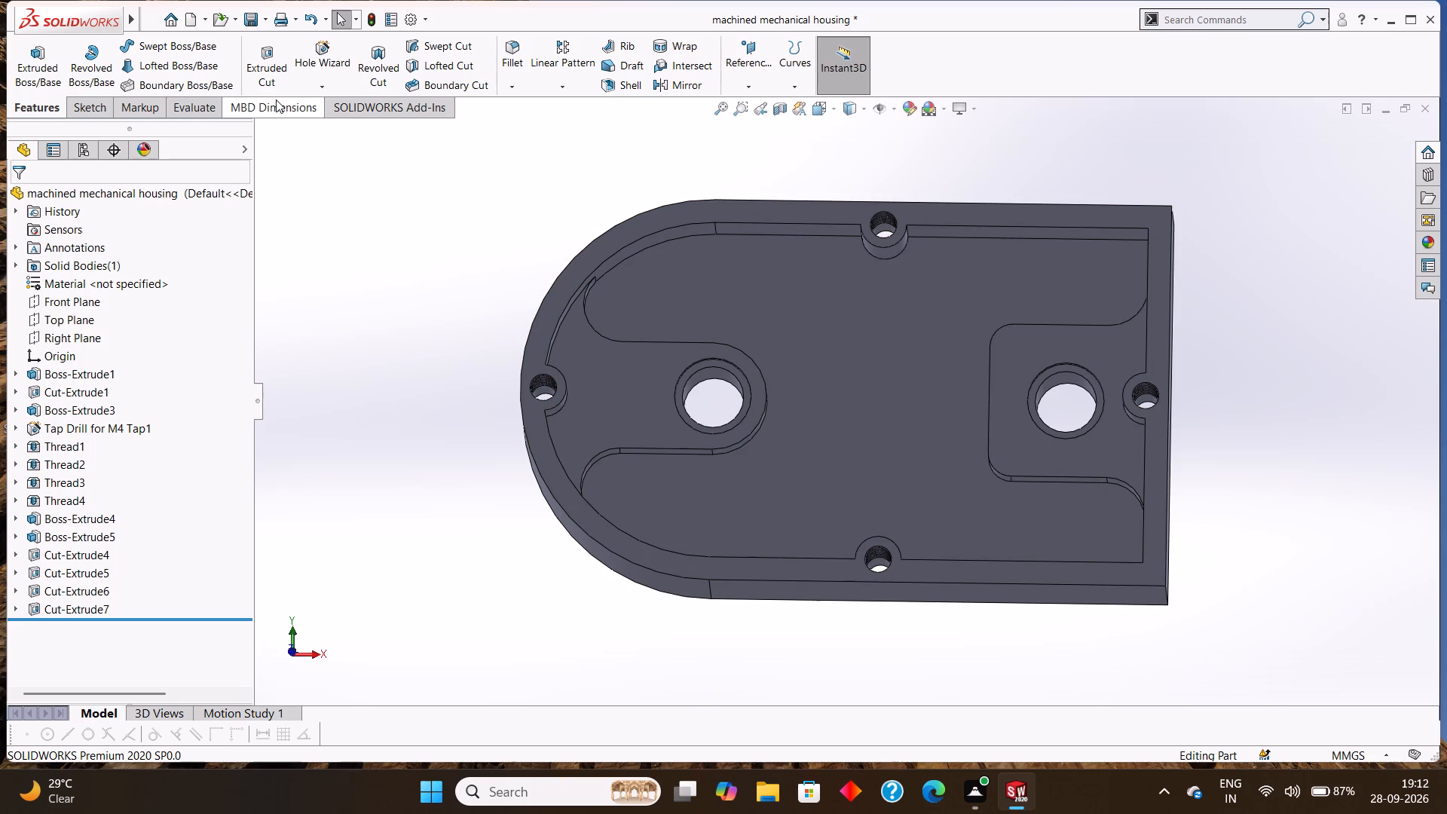
{"action": "left_click", "coordinate": [87, 110]}
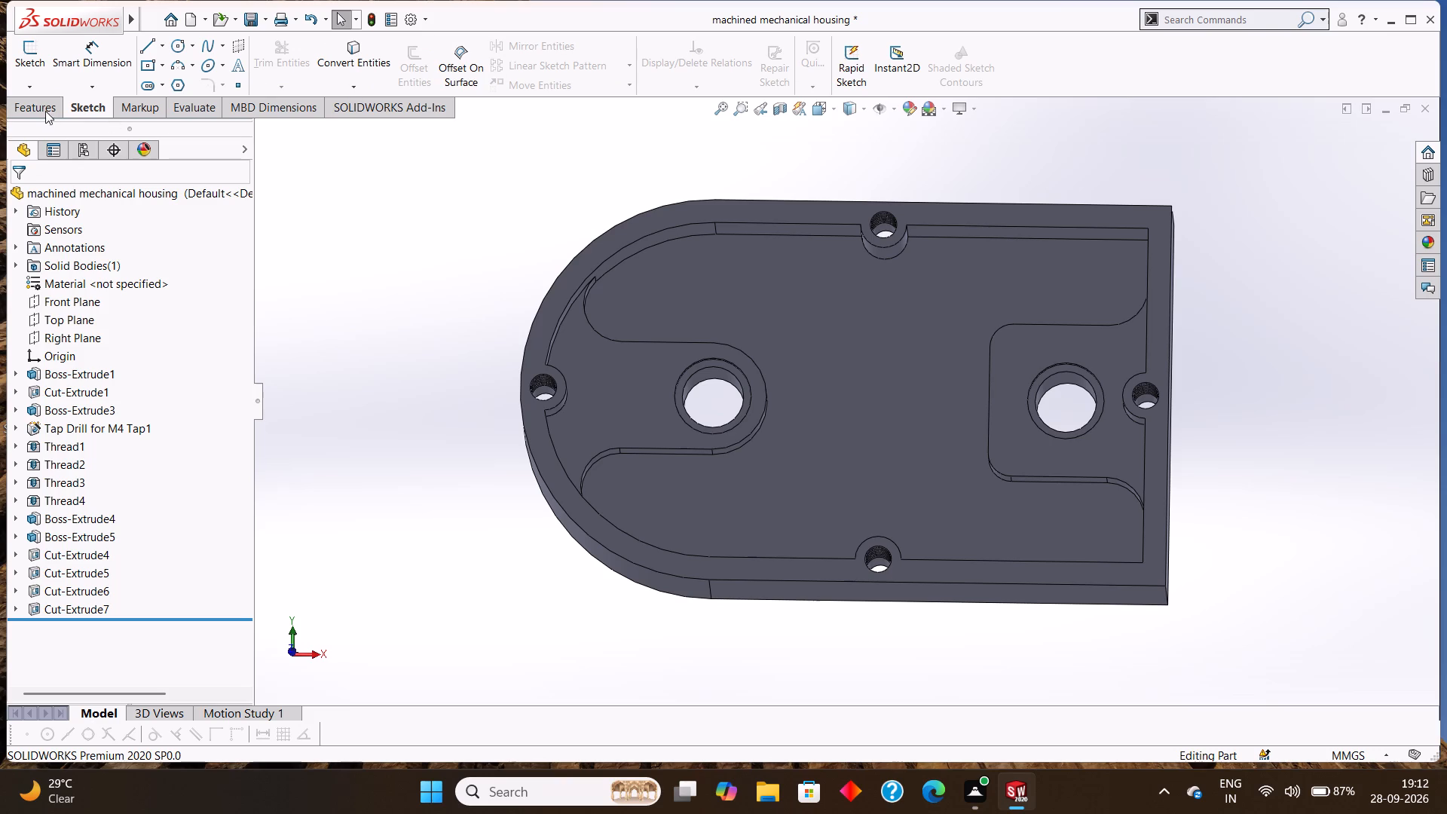
{"action": "left_click", "coordinate": [40, 104]}
{"action": "left_click", "coordinate": [512, 86]}
{"action": "left_click", "coordinate": [524, 98]}
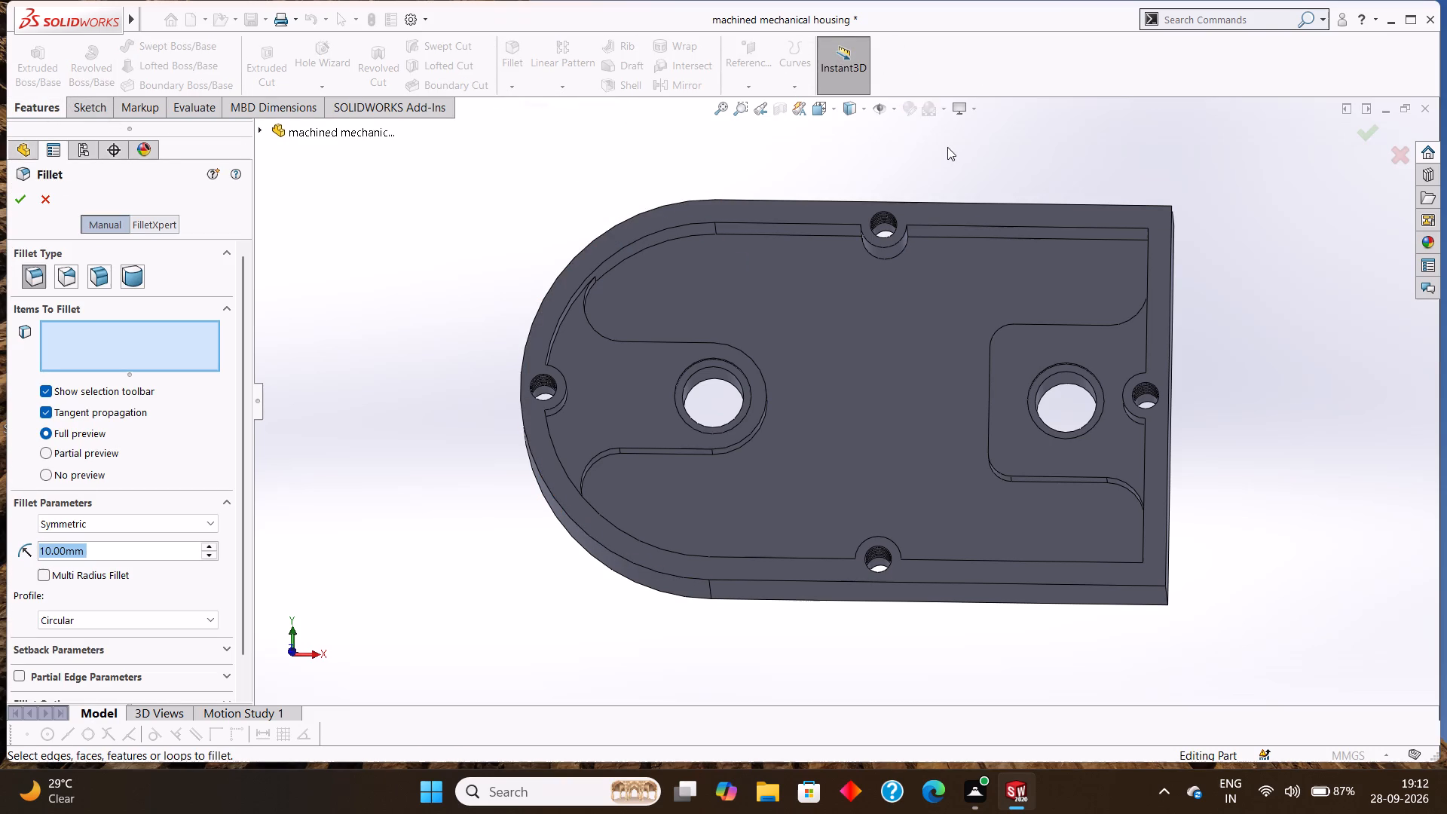
{"action": "middle_click_drag", "start_coordinate": [947, 147], "coordinate": [990, 158]}
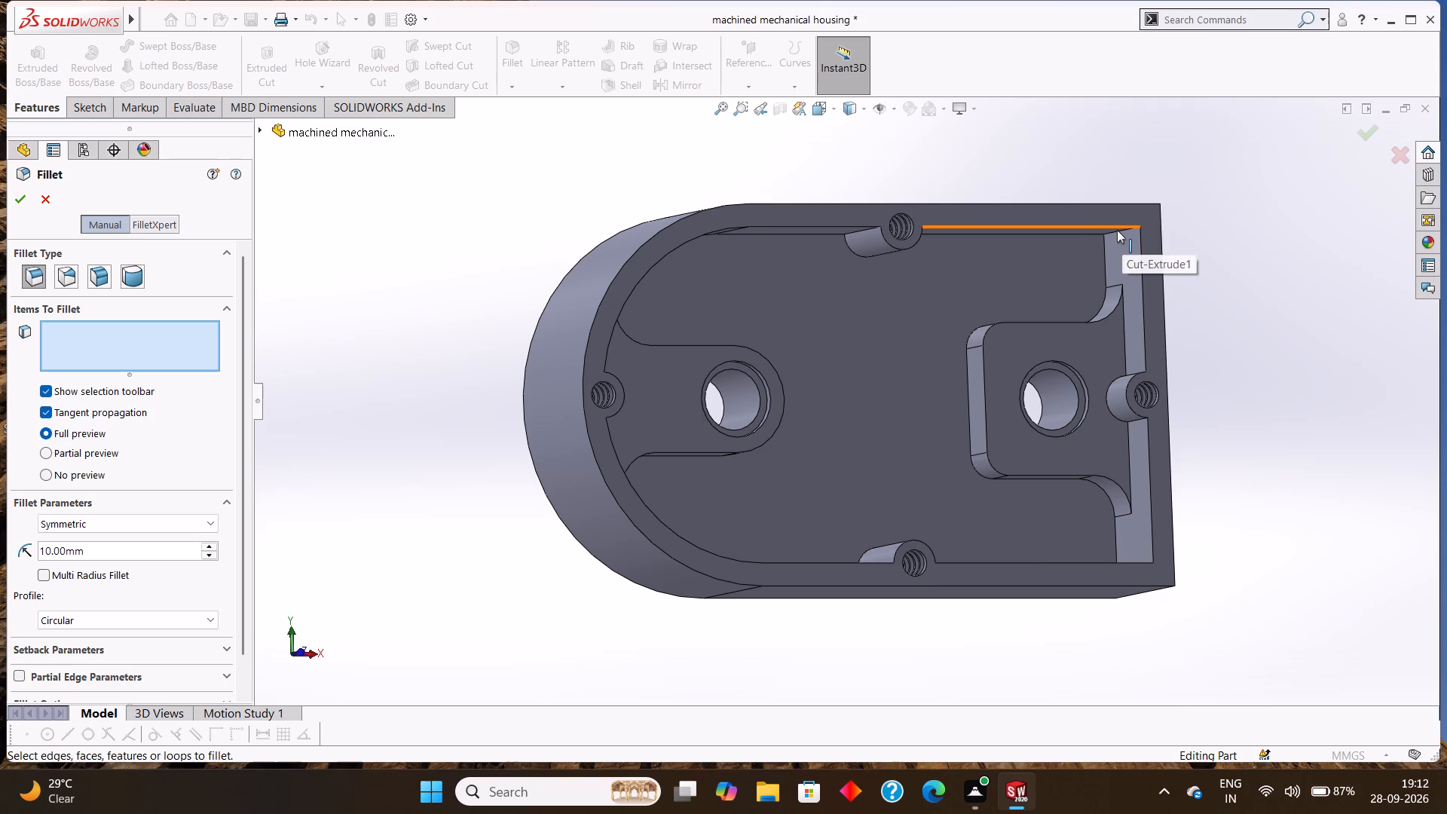
{"action": "left_click", "coordinate": [117, 546]}
{"action": "left_click_drag", "start_coordinate": [117, 547], "coordinate": [96, 555]}
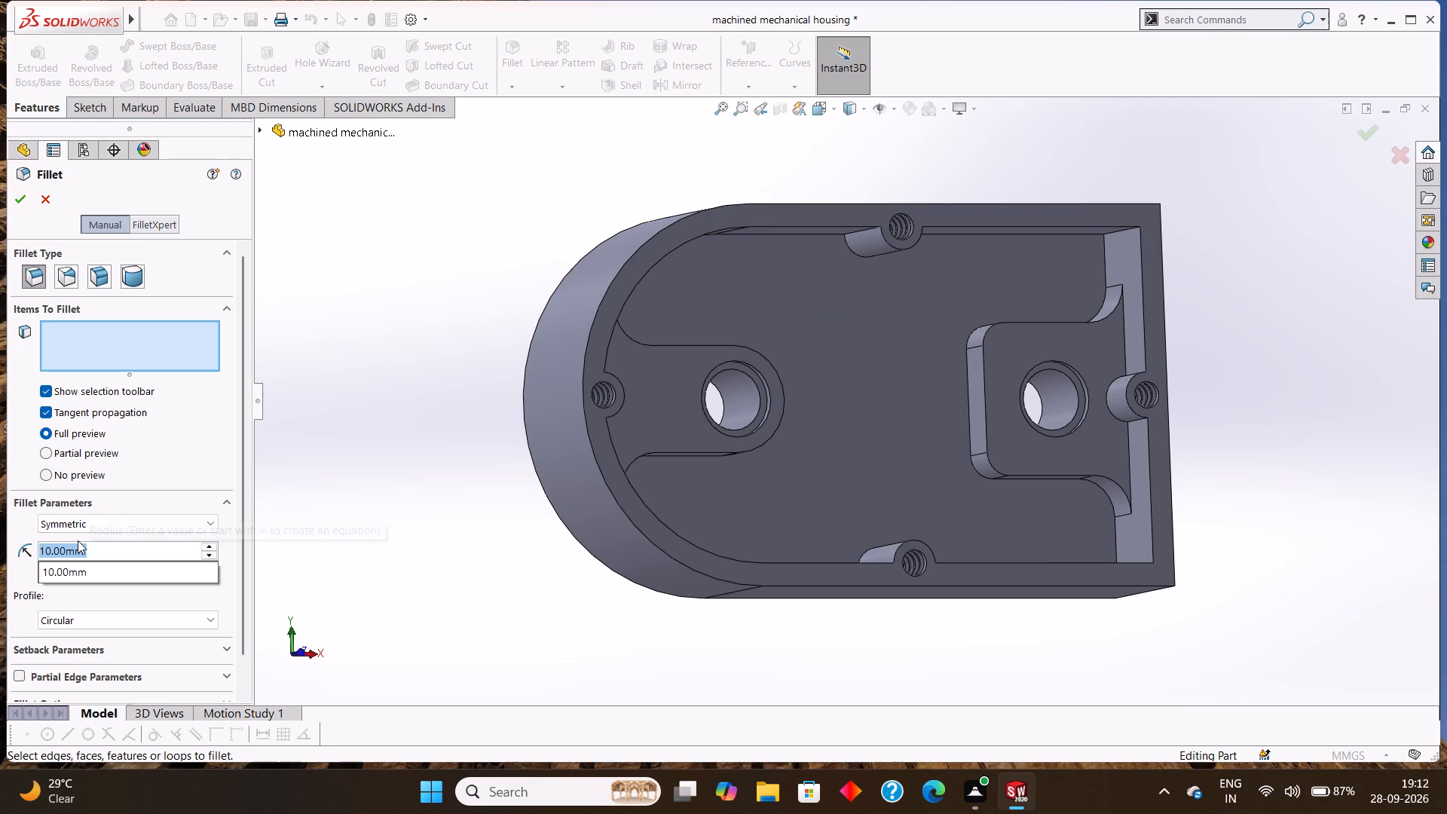
{"action": "key", "text": "4"}
{"action": "key", "text": "Return"}
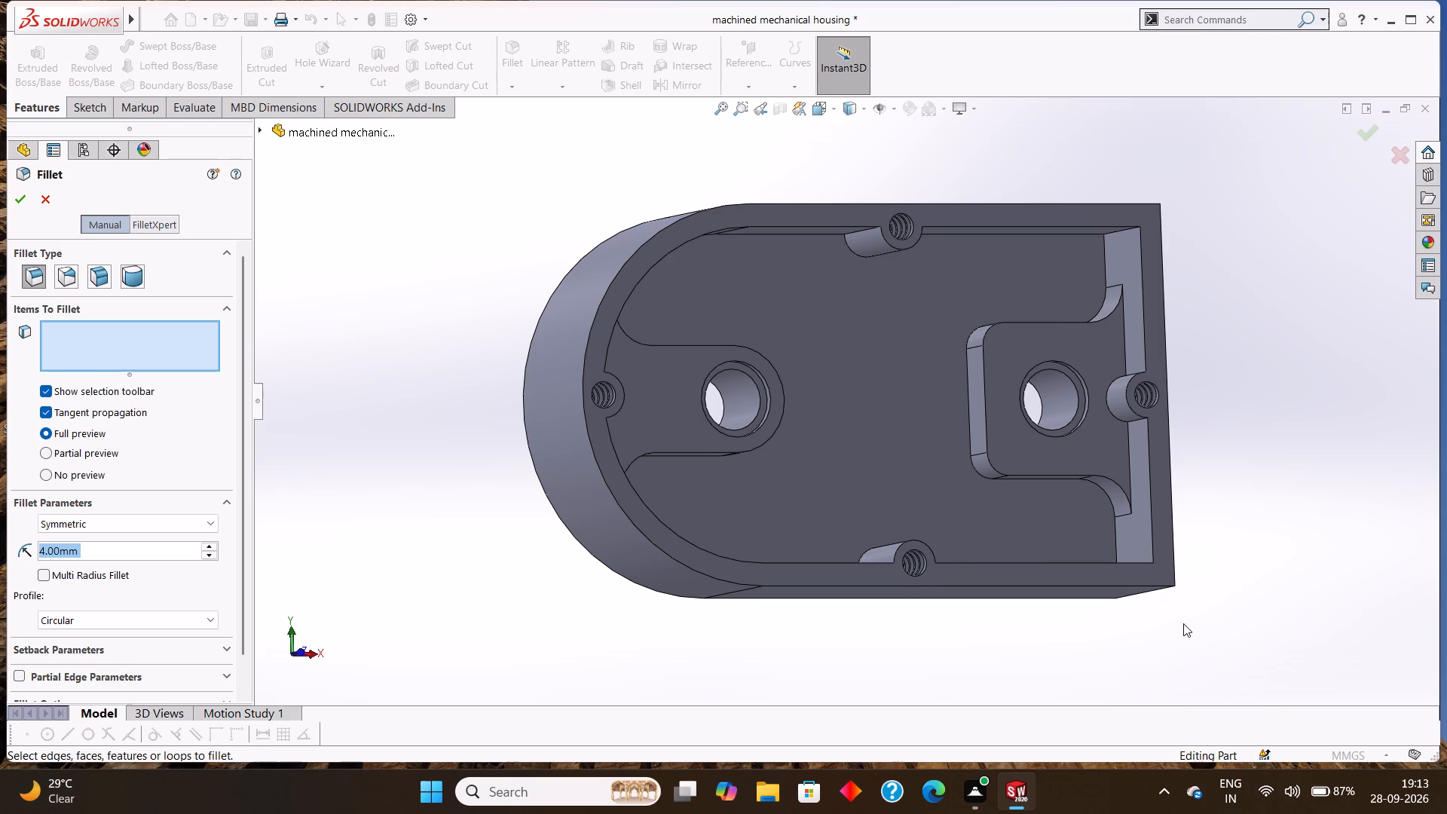
{"action": "middle_click_drag", "start_coordinate": [1240, 587], "coordinate": [1247, 516]}
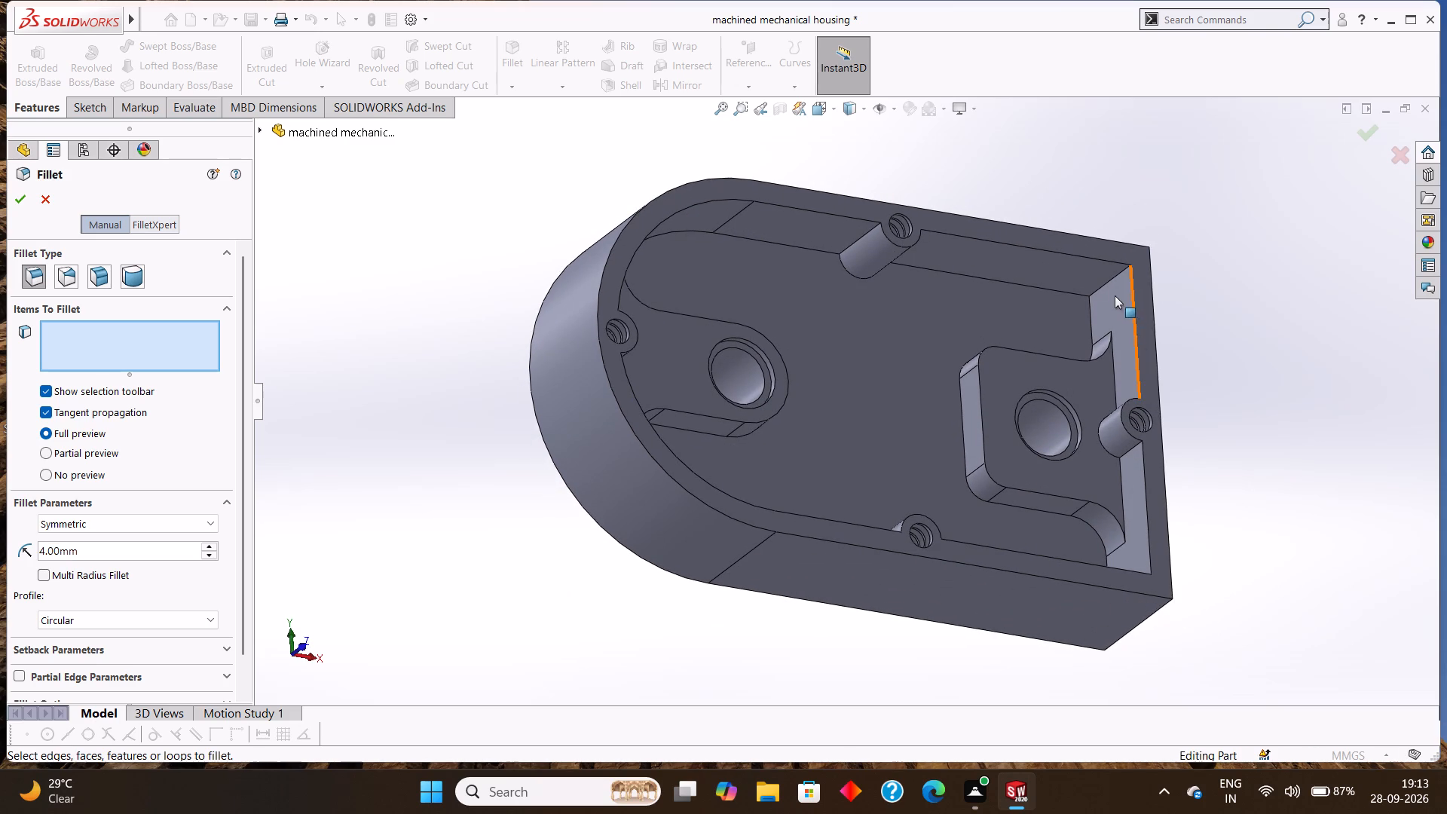
{"action": "left_click", "coordinate": [1110, 277]}
{"action": "middle_click_drag", "start_coordinate": [1293, 369], "coordinate": [1283, 507]}
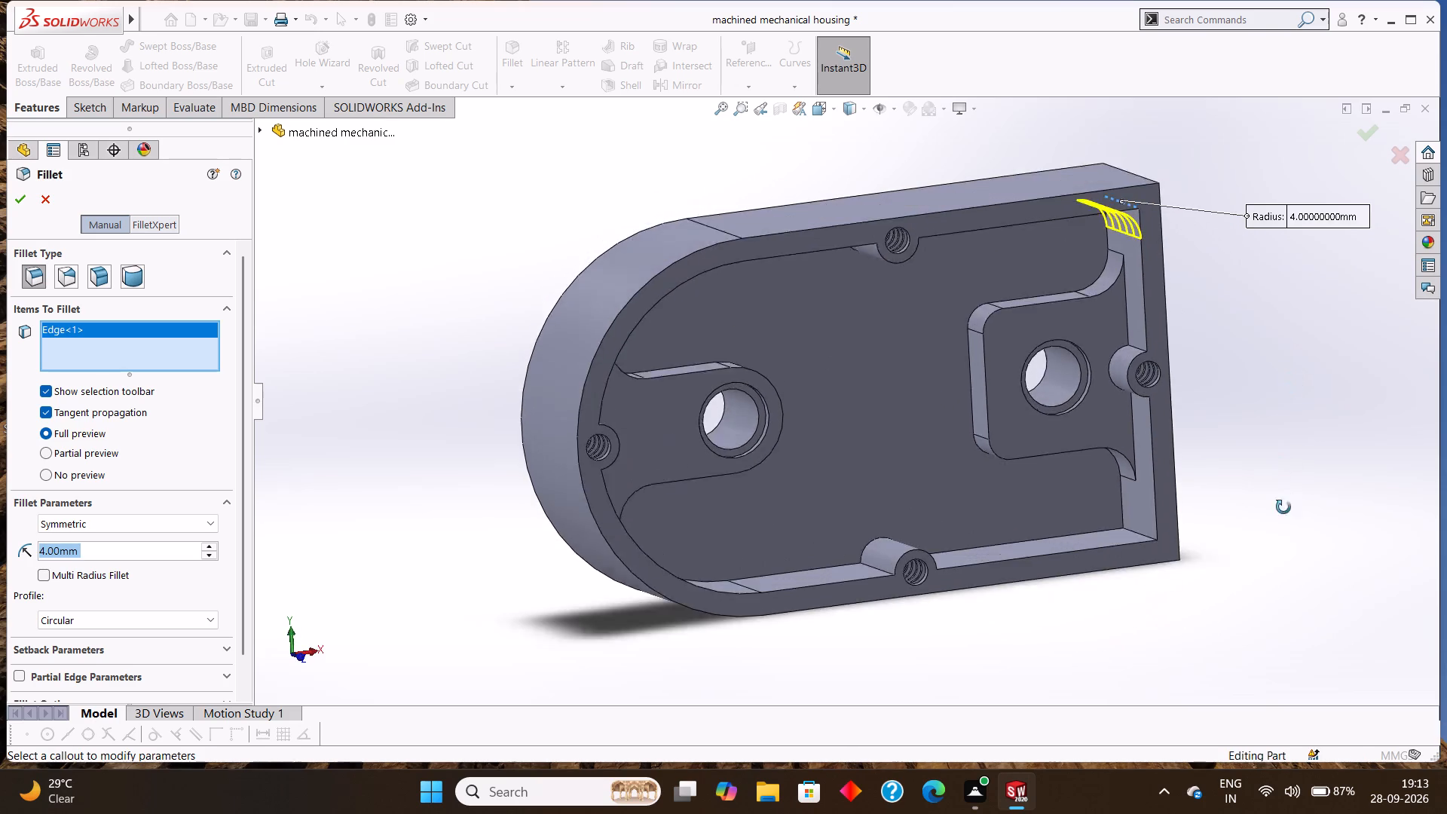
{"action": "middle_click_drag", "start_coordinate": [1283, 507], "coordinate": [1280, 540]}
{"action": "left_click", "coordinate": [1140, 505]}
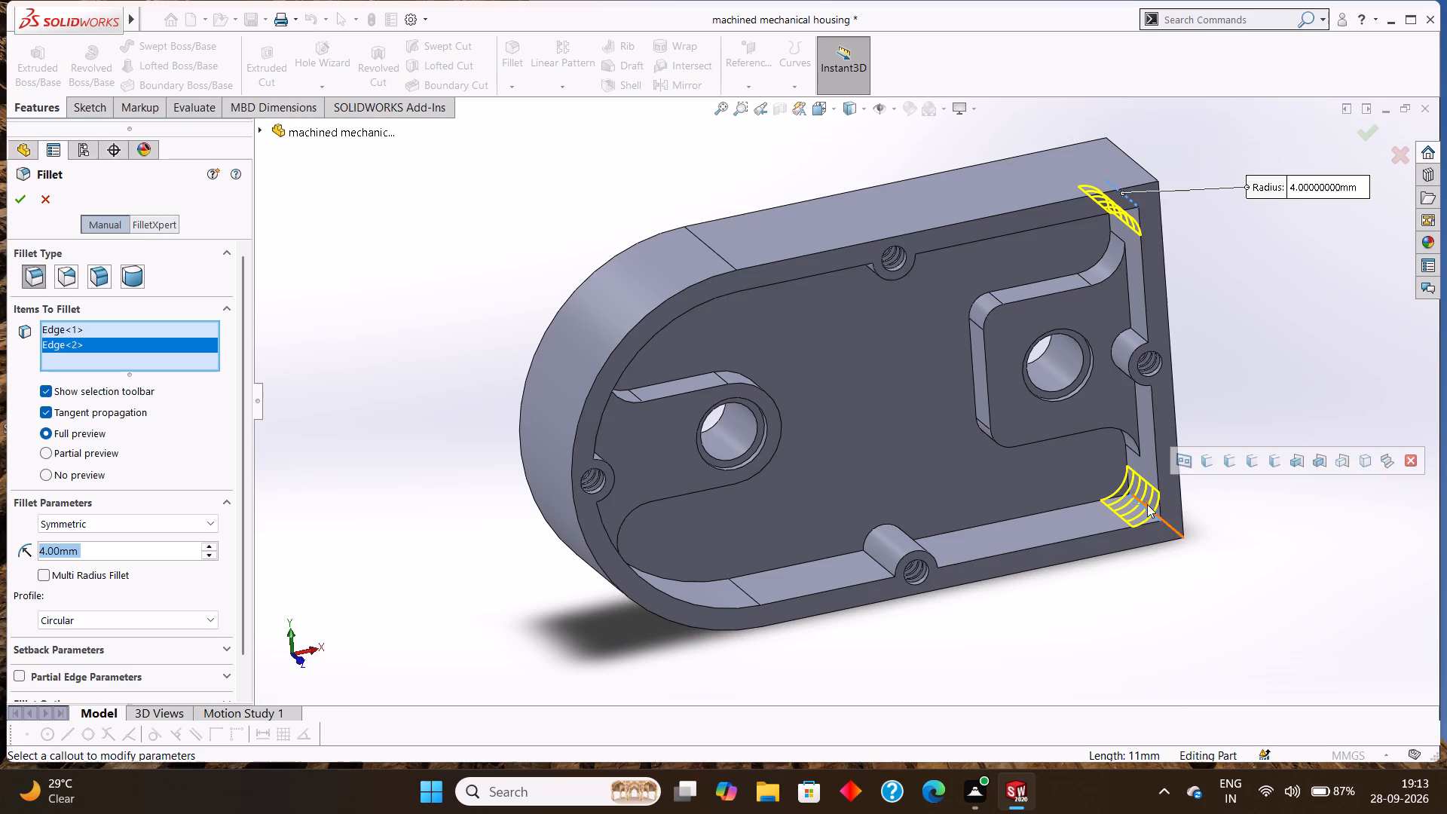
{"action": "left_click", "coordinate": [14, 204]}
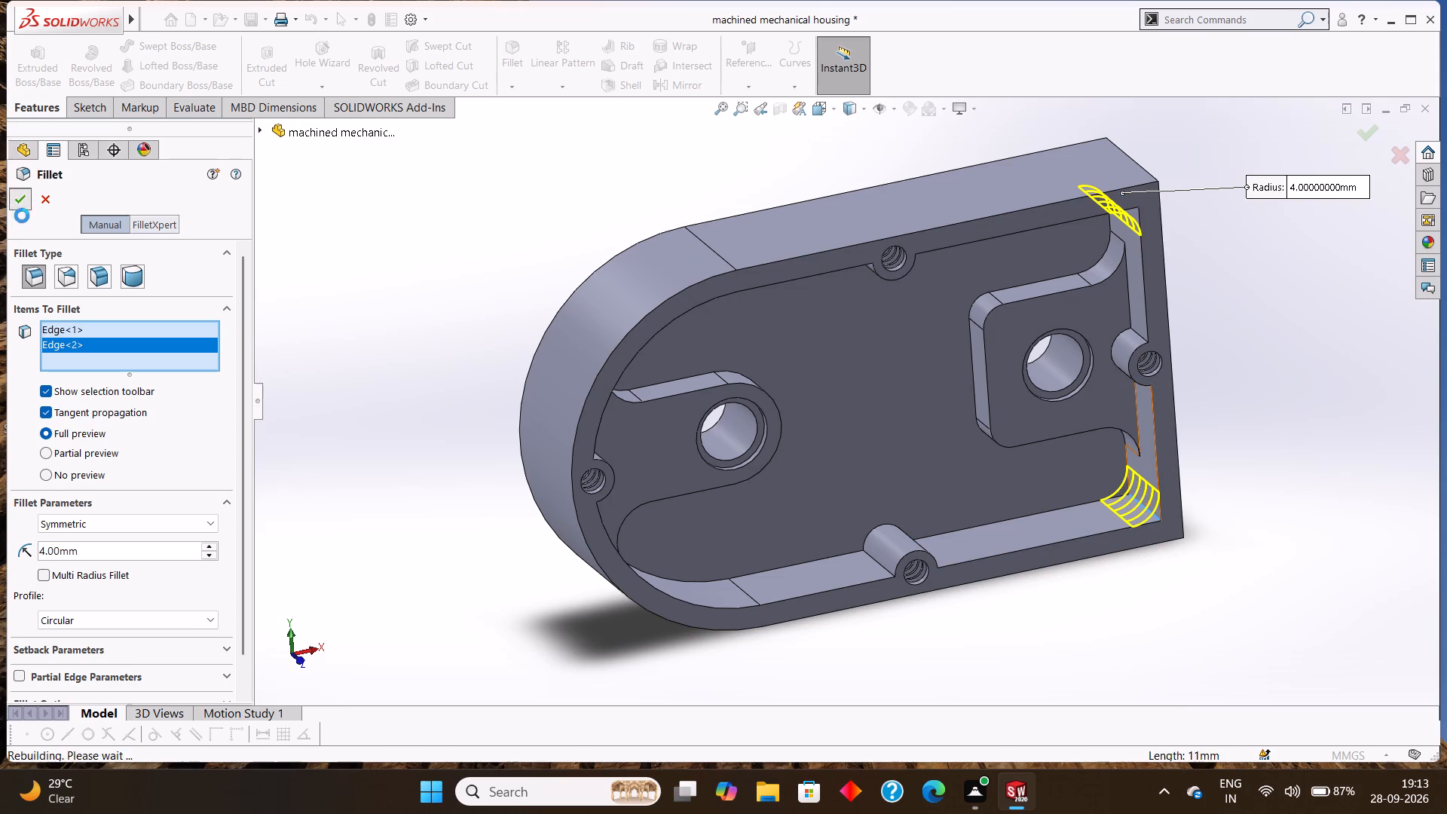
Save the housing part.
{"action": "middle_click_drag", "start_coordinate": [1027, 658], "coordinate": [993, 519]}
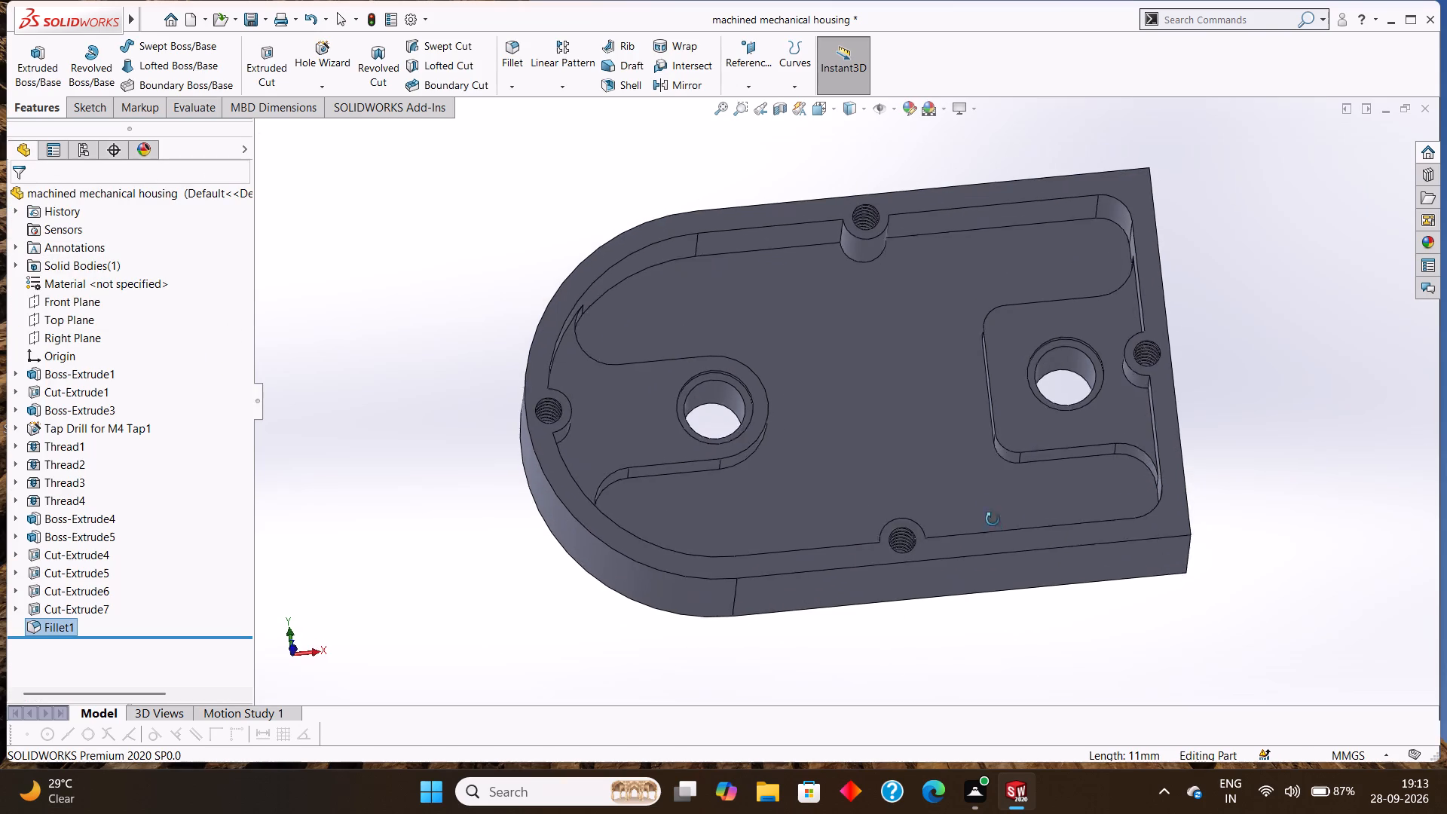
{"action": "middle_click_drag", "start_coordinate": [993, 519], "coordinate": [988, 487]}
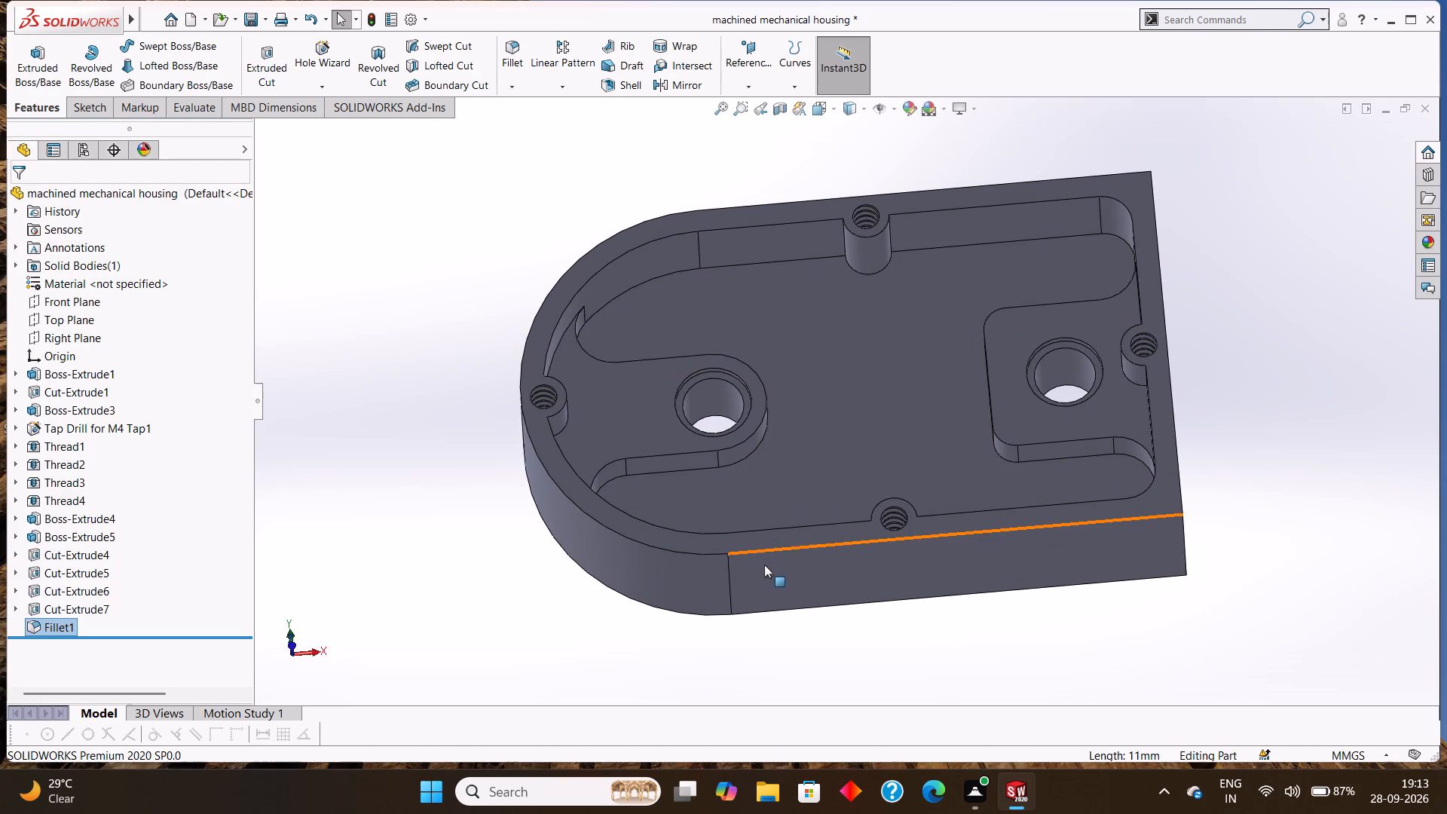
{"action": "key", "text": "ctrl+s"}
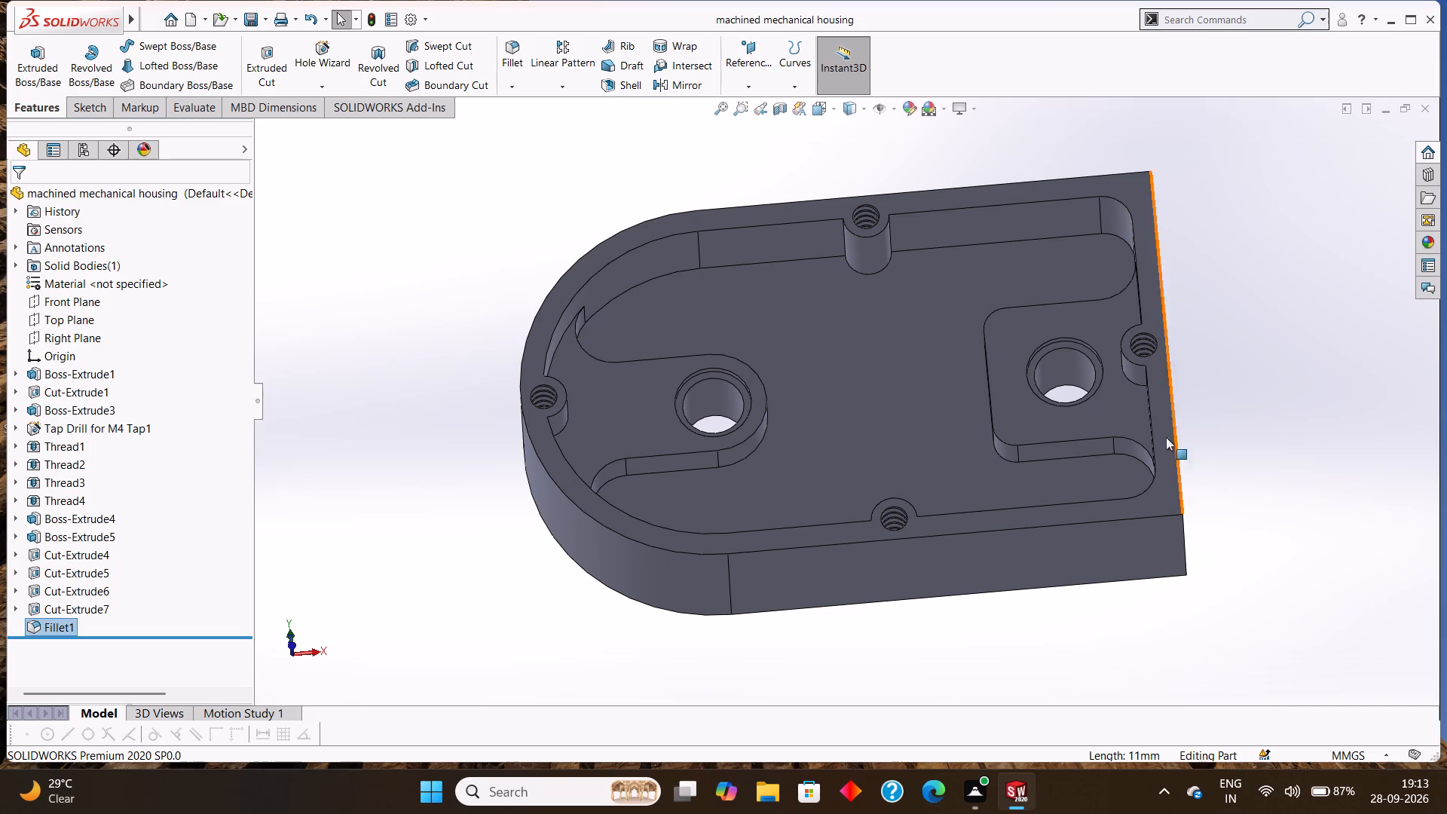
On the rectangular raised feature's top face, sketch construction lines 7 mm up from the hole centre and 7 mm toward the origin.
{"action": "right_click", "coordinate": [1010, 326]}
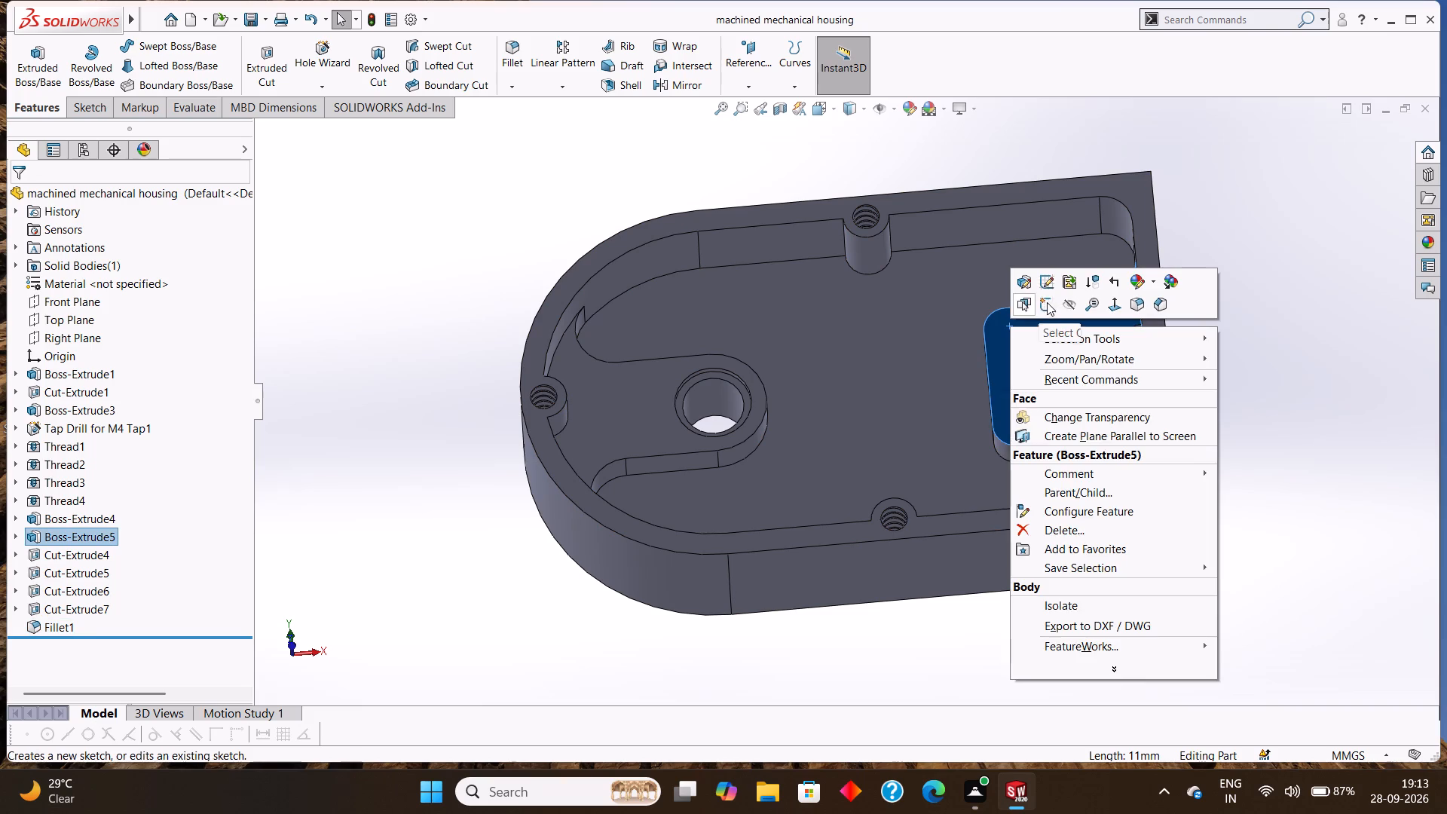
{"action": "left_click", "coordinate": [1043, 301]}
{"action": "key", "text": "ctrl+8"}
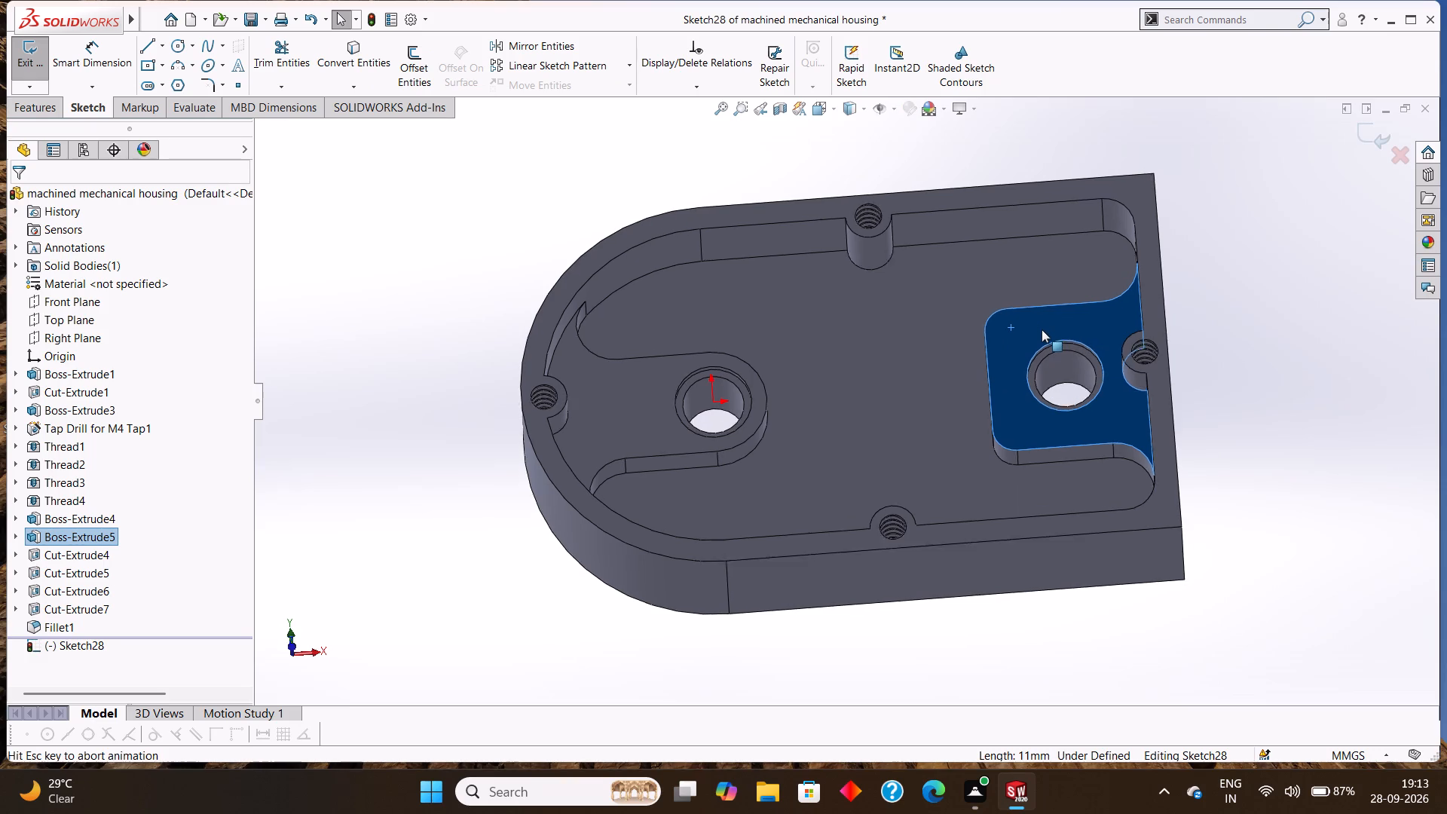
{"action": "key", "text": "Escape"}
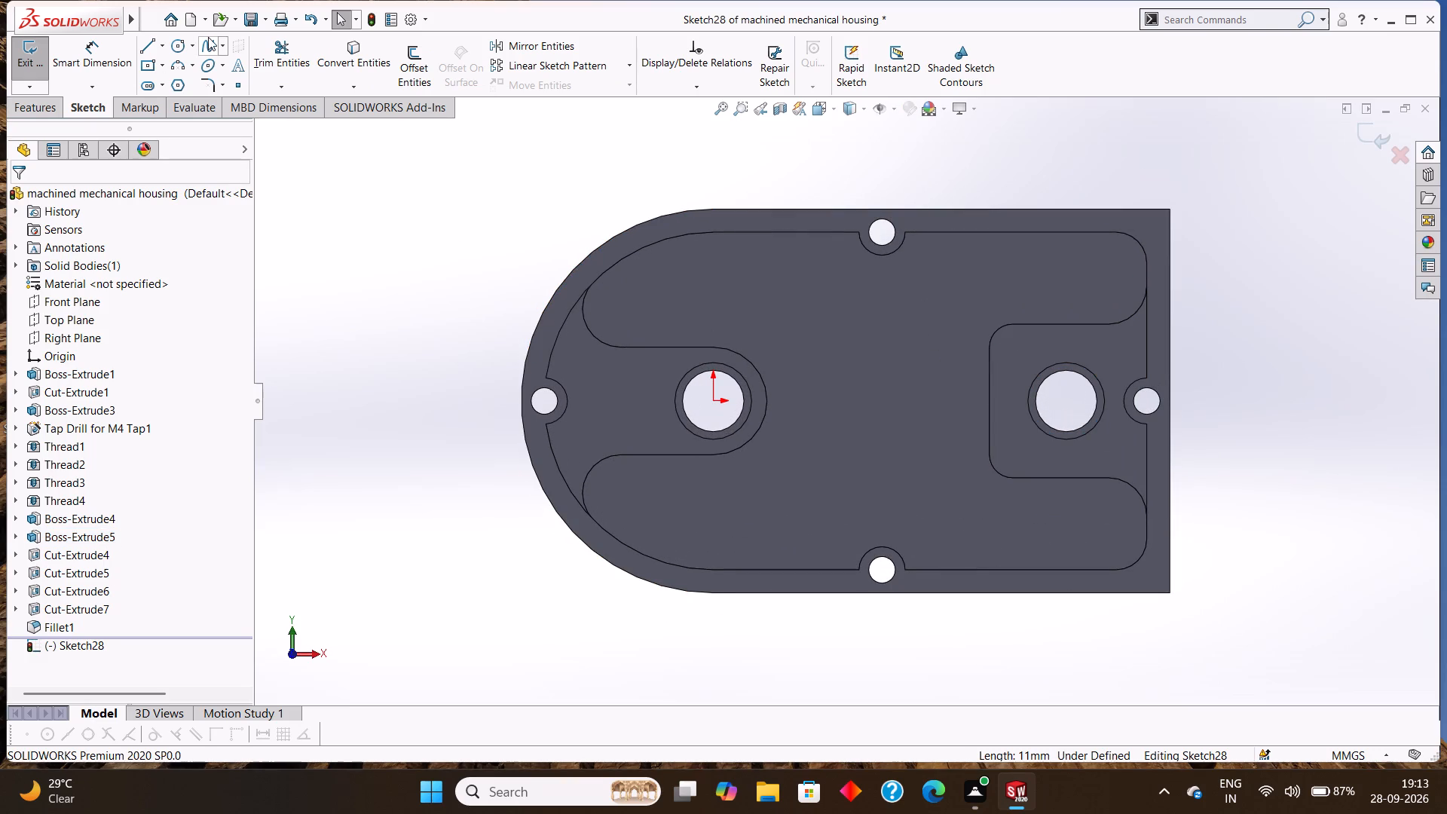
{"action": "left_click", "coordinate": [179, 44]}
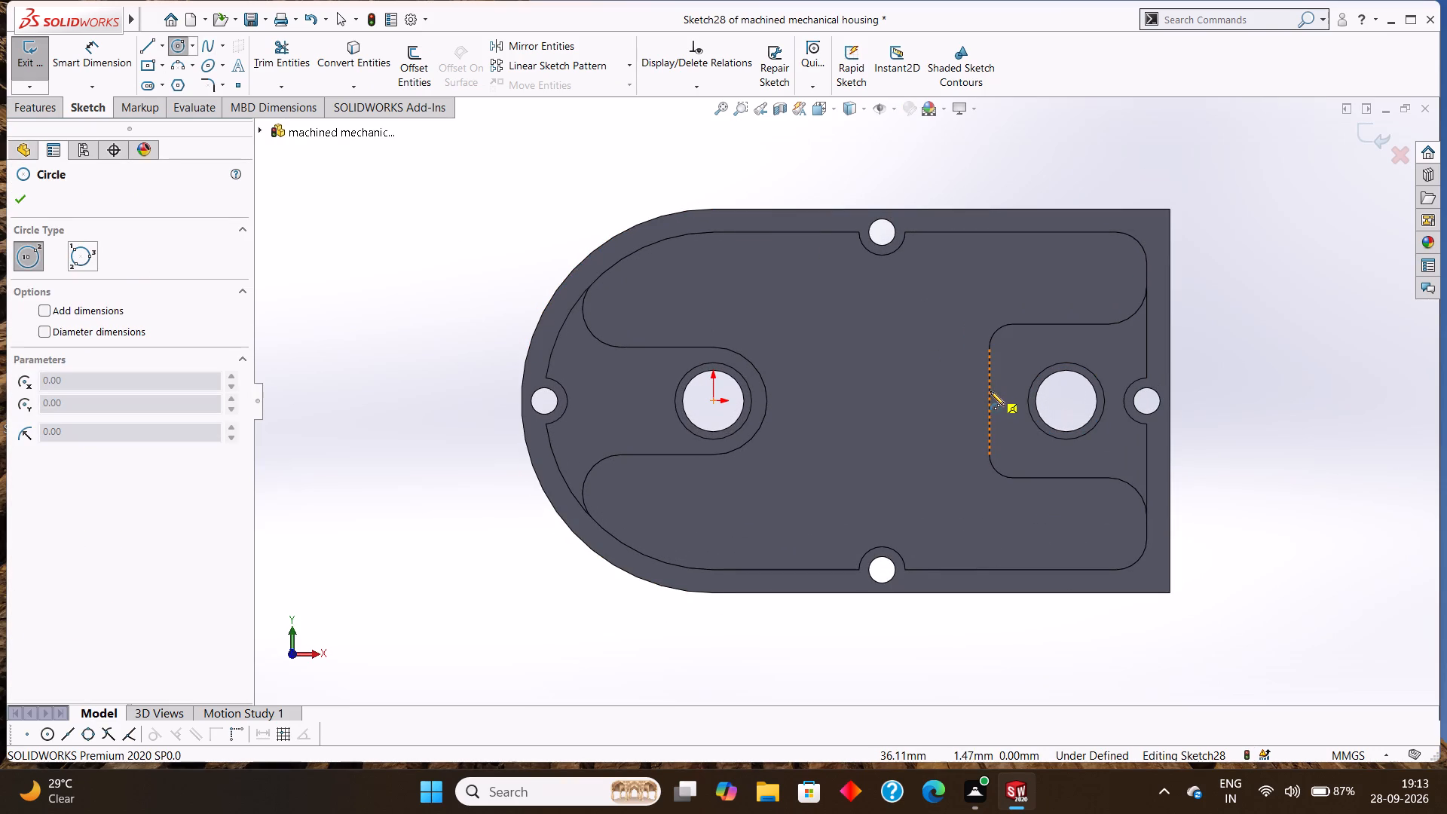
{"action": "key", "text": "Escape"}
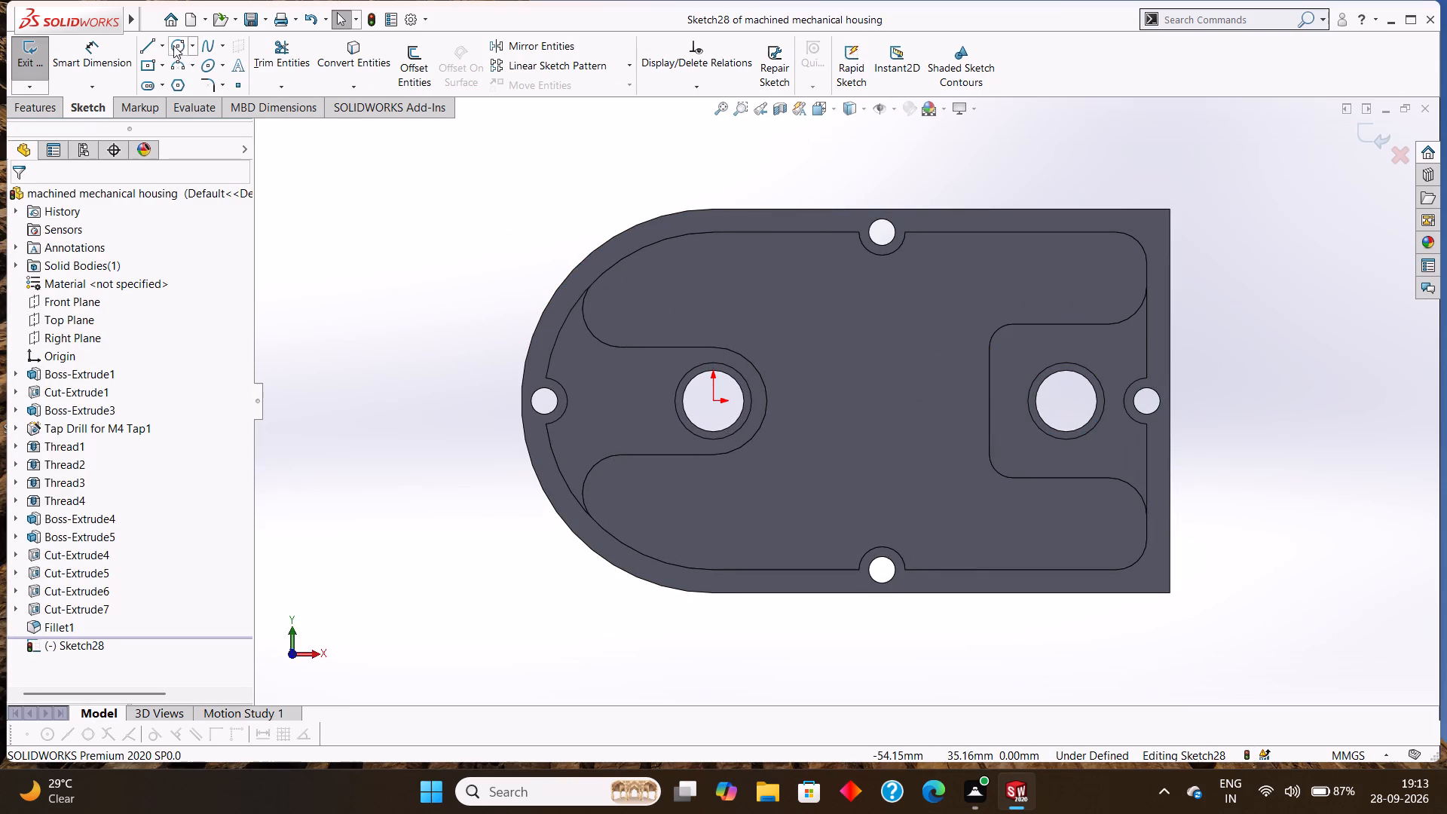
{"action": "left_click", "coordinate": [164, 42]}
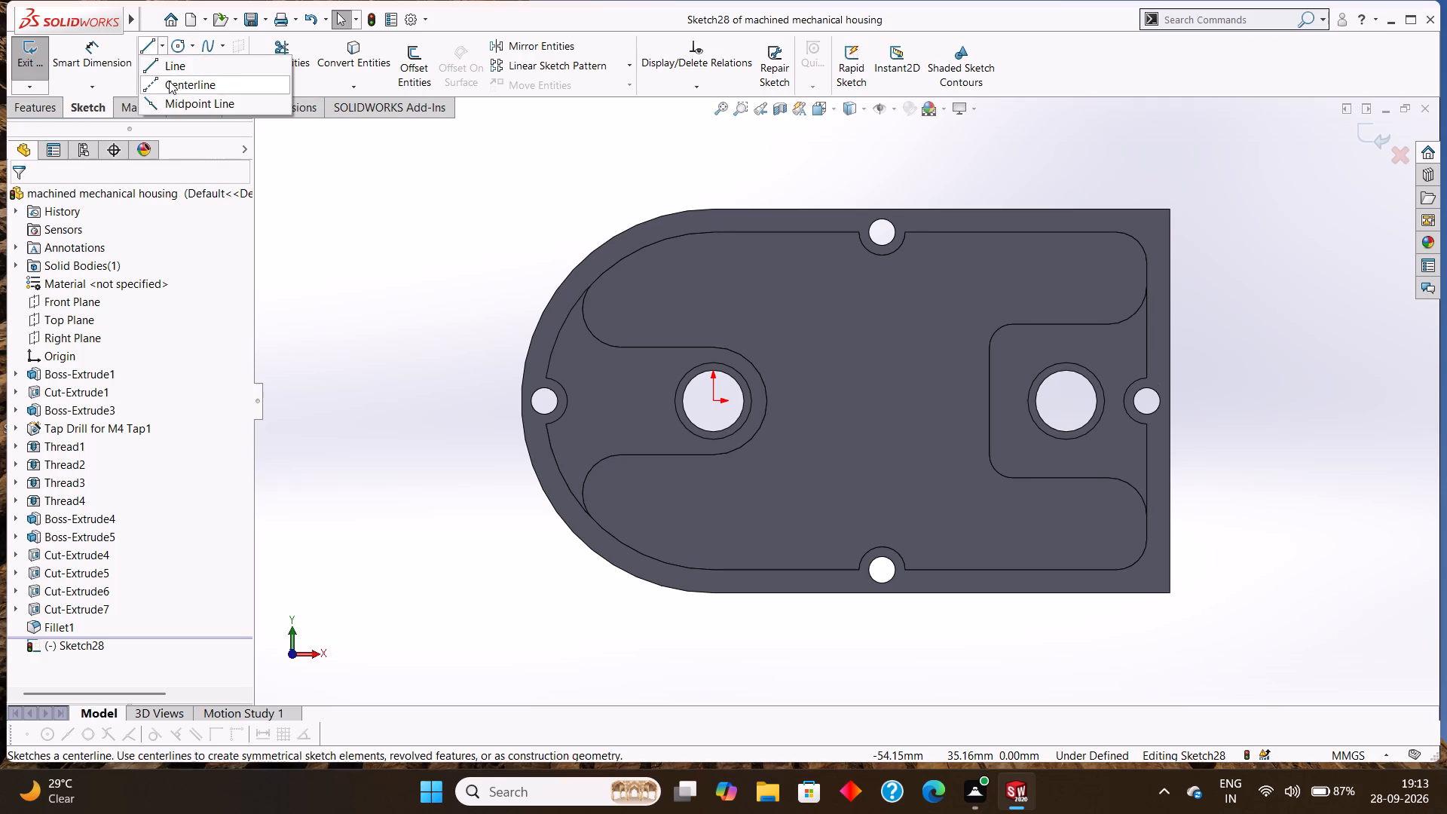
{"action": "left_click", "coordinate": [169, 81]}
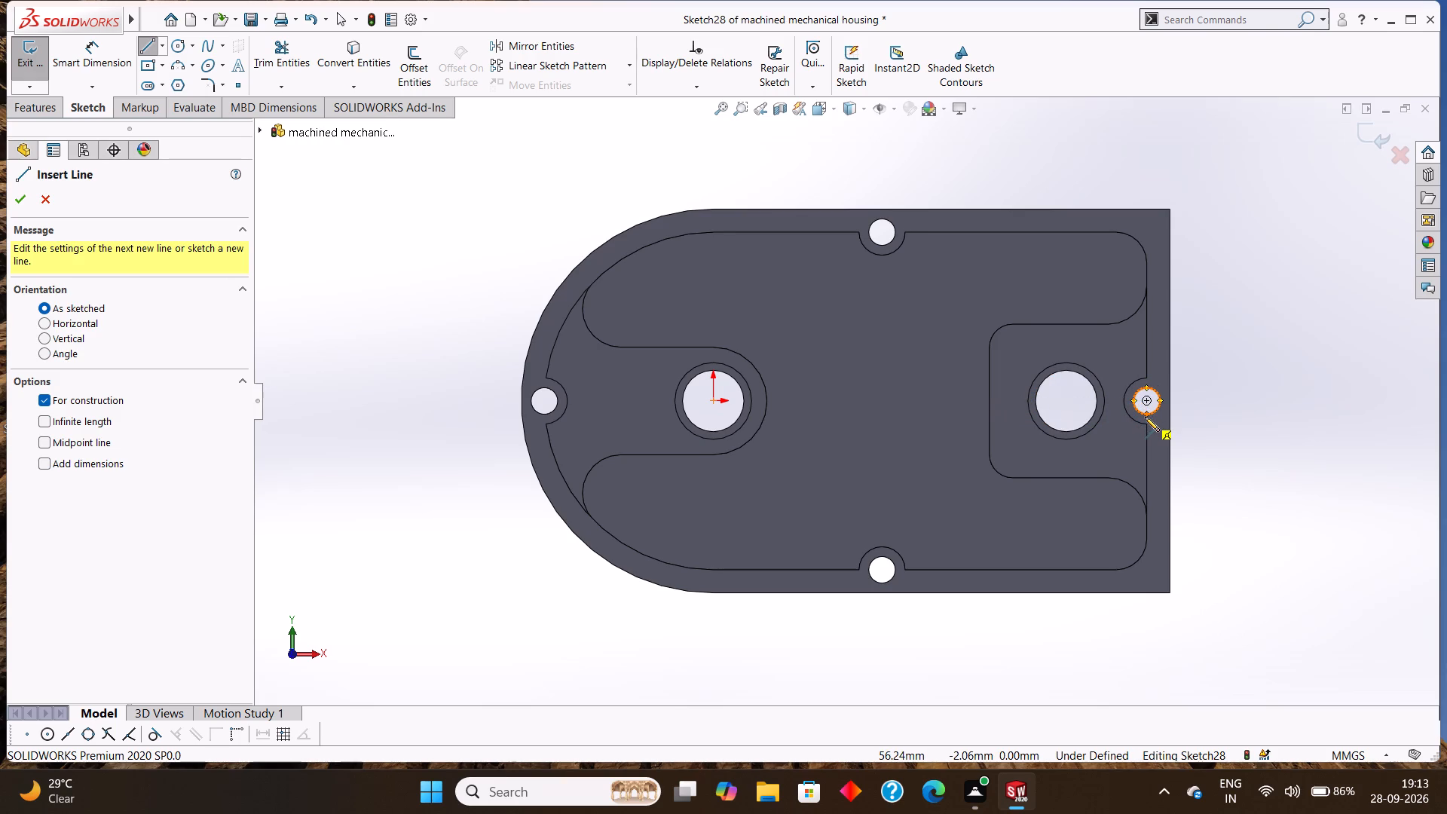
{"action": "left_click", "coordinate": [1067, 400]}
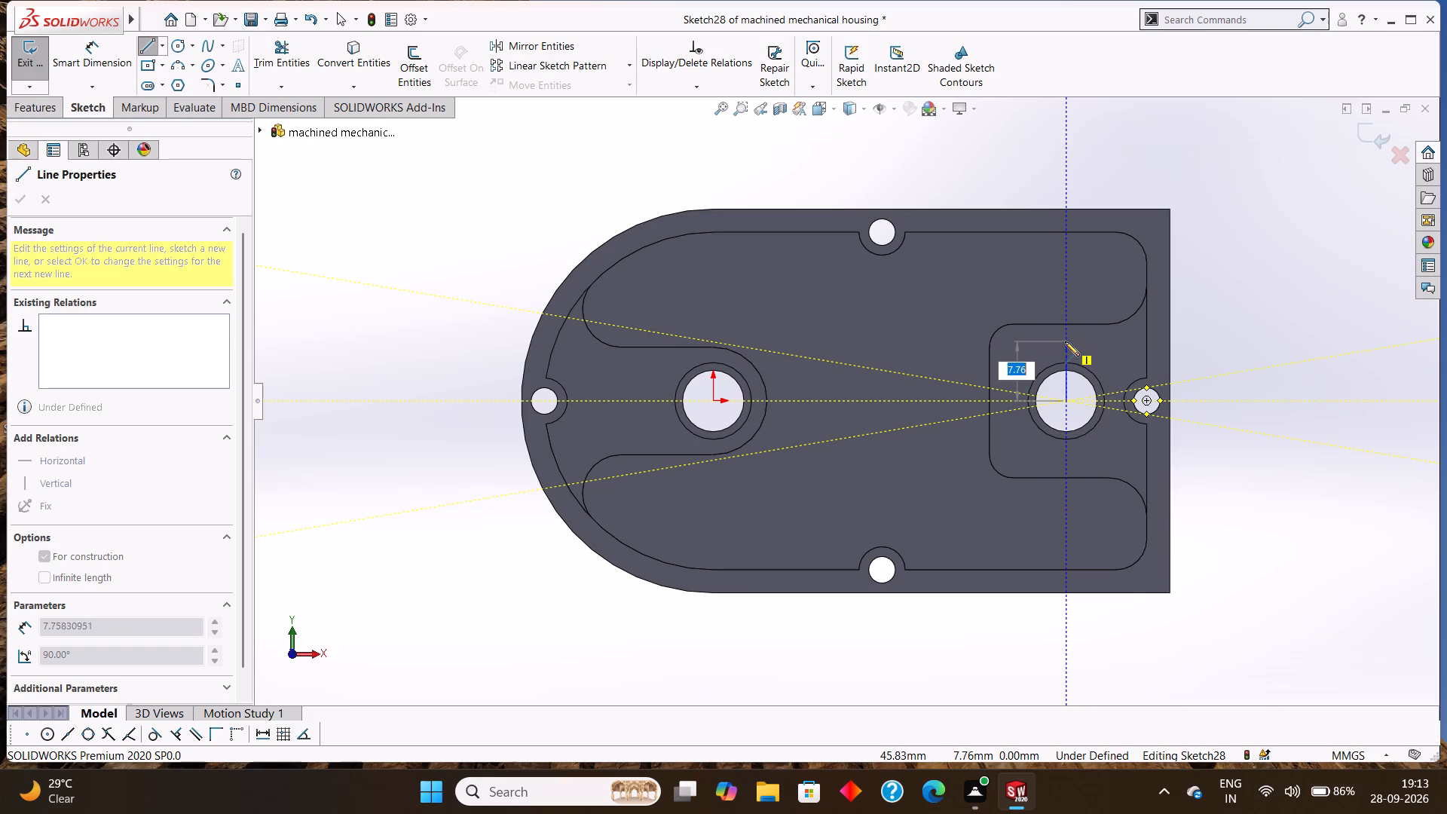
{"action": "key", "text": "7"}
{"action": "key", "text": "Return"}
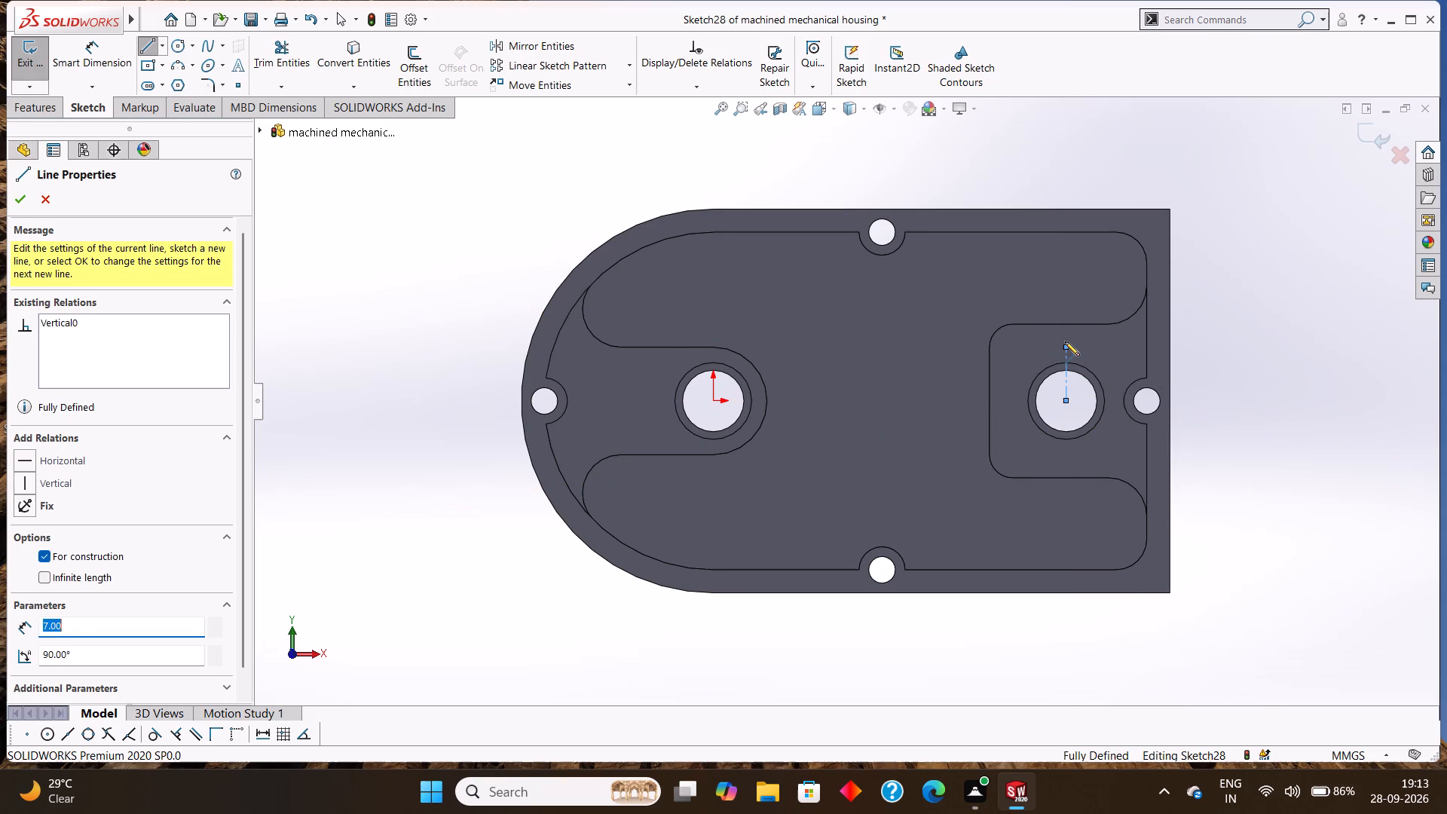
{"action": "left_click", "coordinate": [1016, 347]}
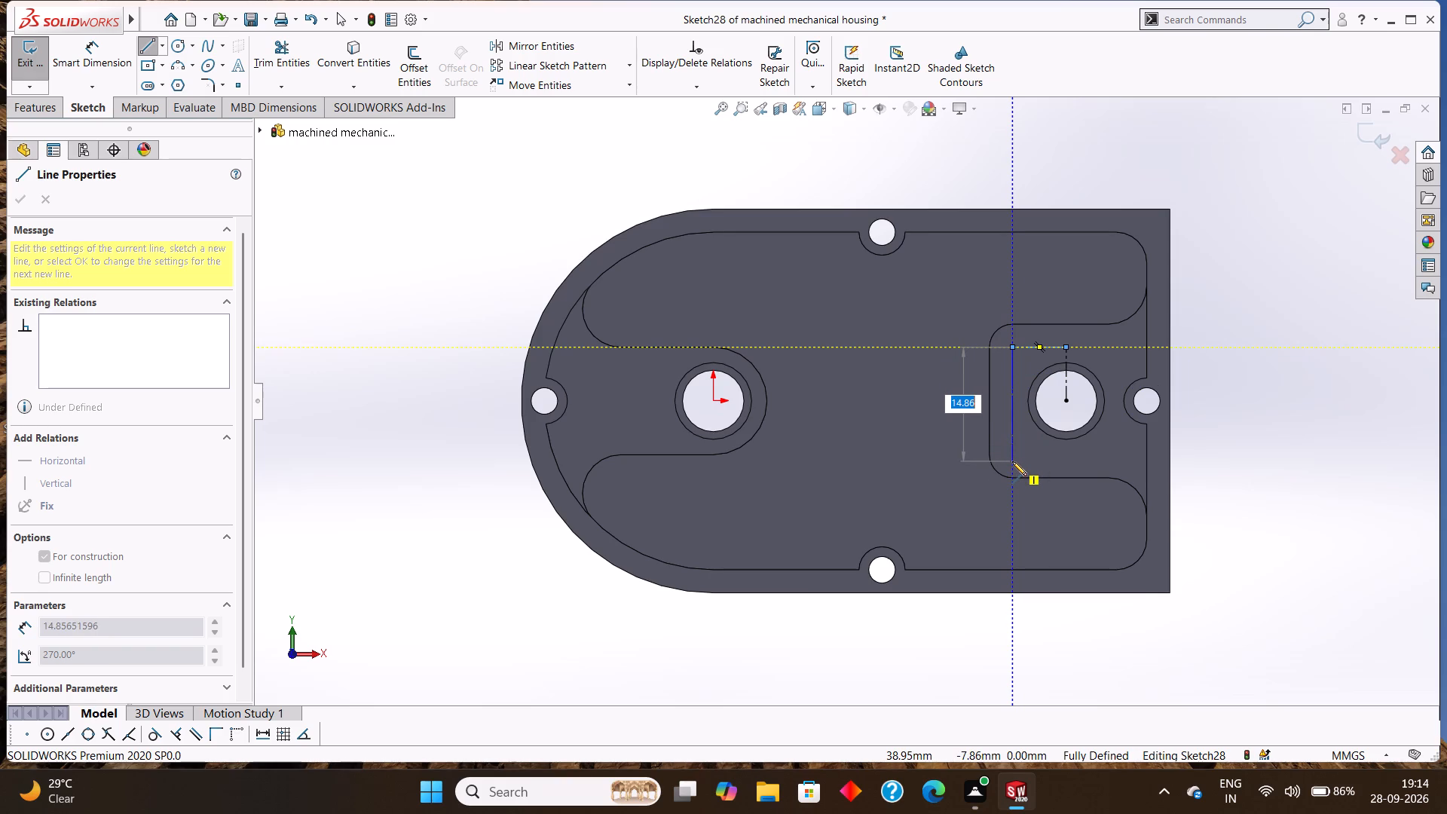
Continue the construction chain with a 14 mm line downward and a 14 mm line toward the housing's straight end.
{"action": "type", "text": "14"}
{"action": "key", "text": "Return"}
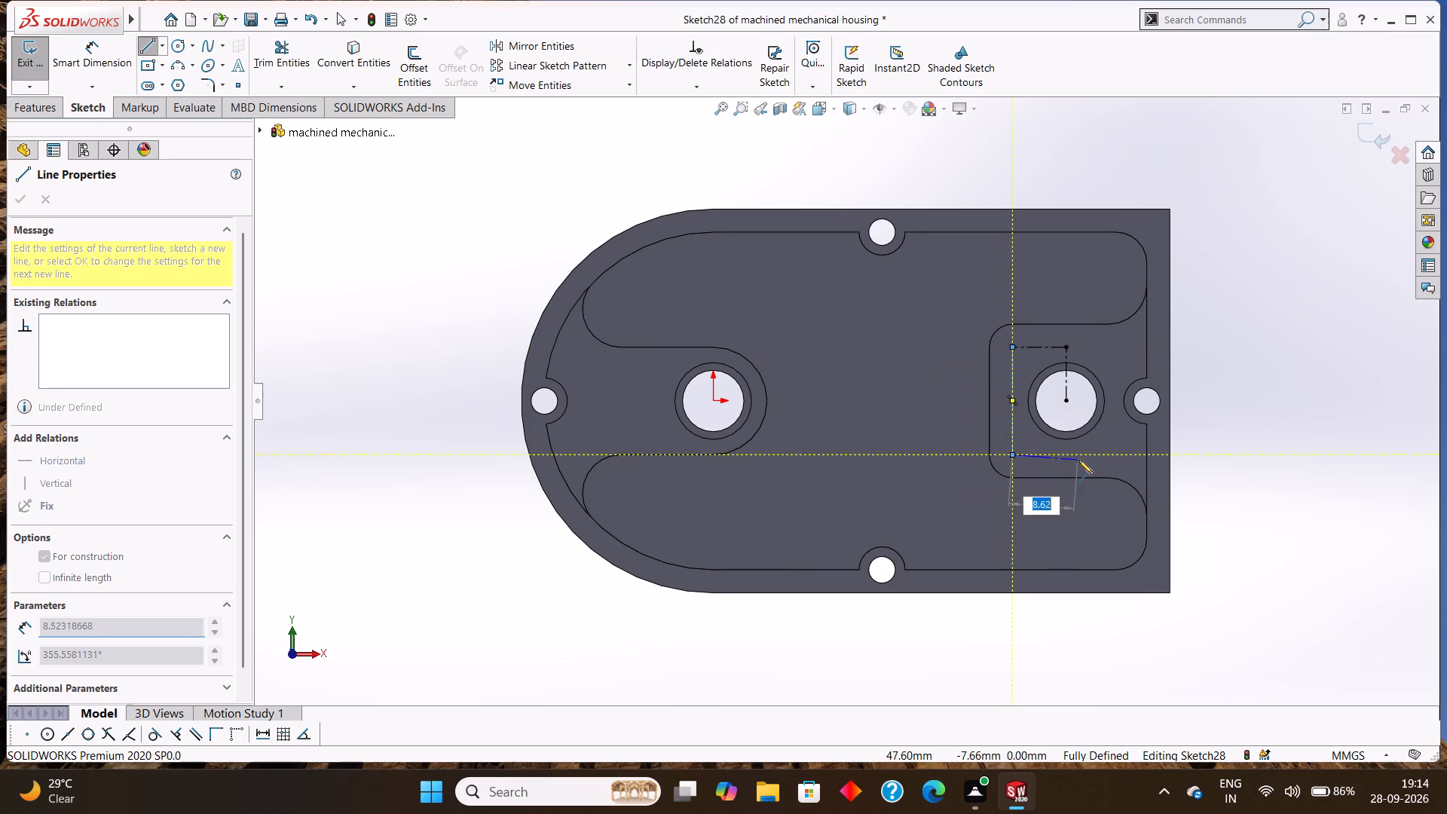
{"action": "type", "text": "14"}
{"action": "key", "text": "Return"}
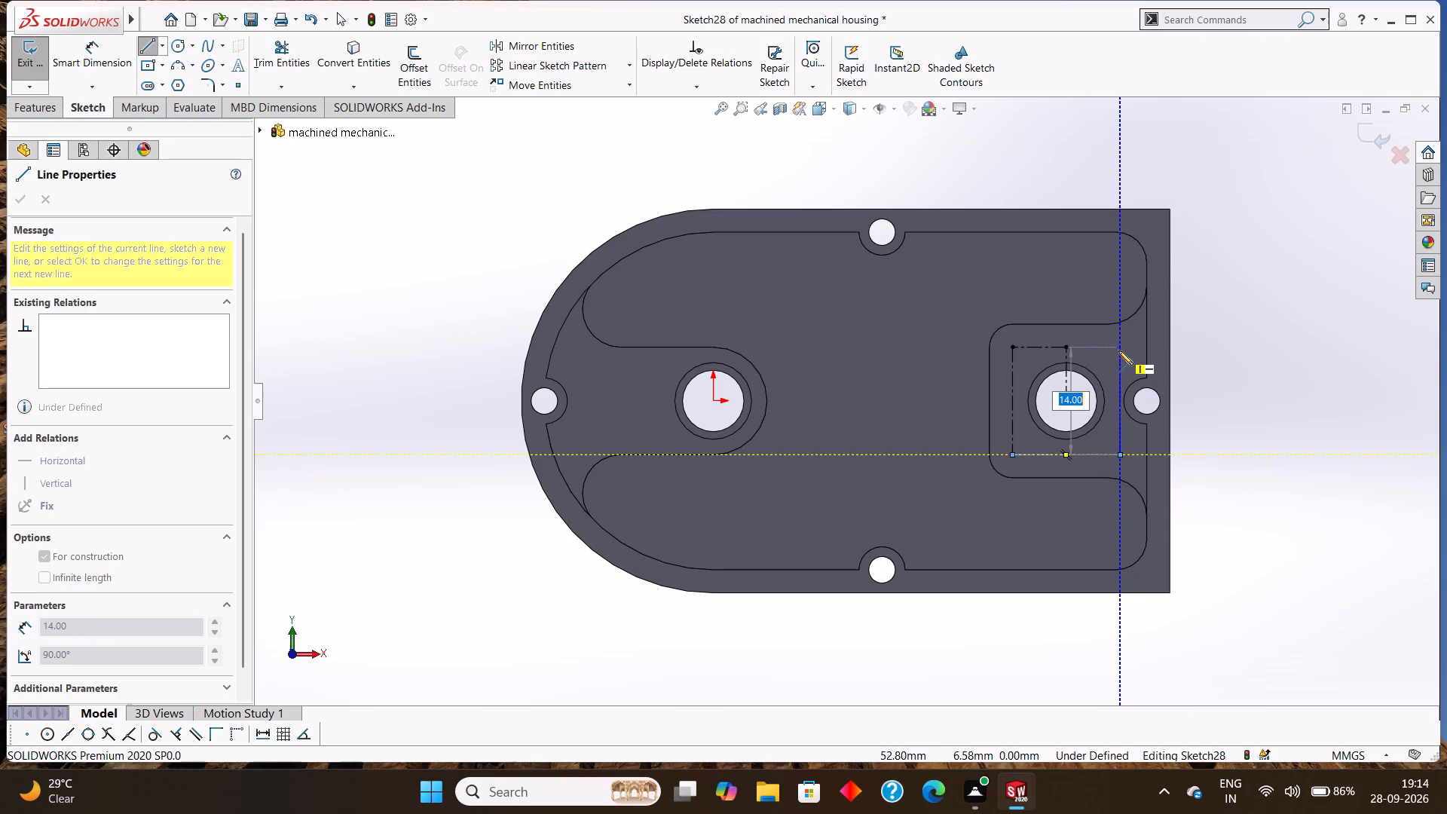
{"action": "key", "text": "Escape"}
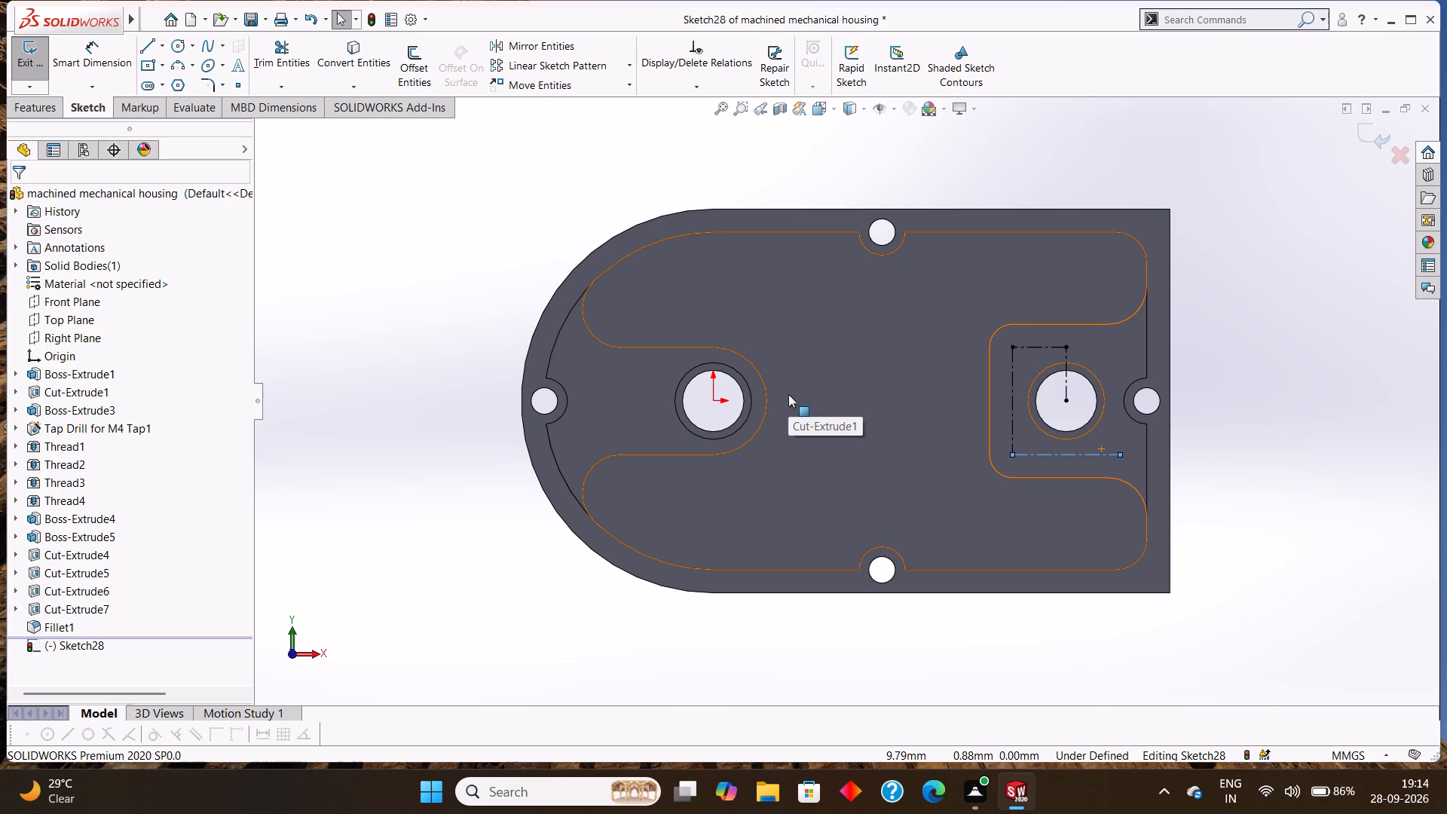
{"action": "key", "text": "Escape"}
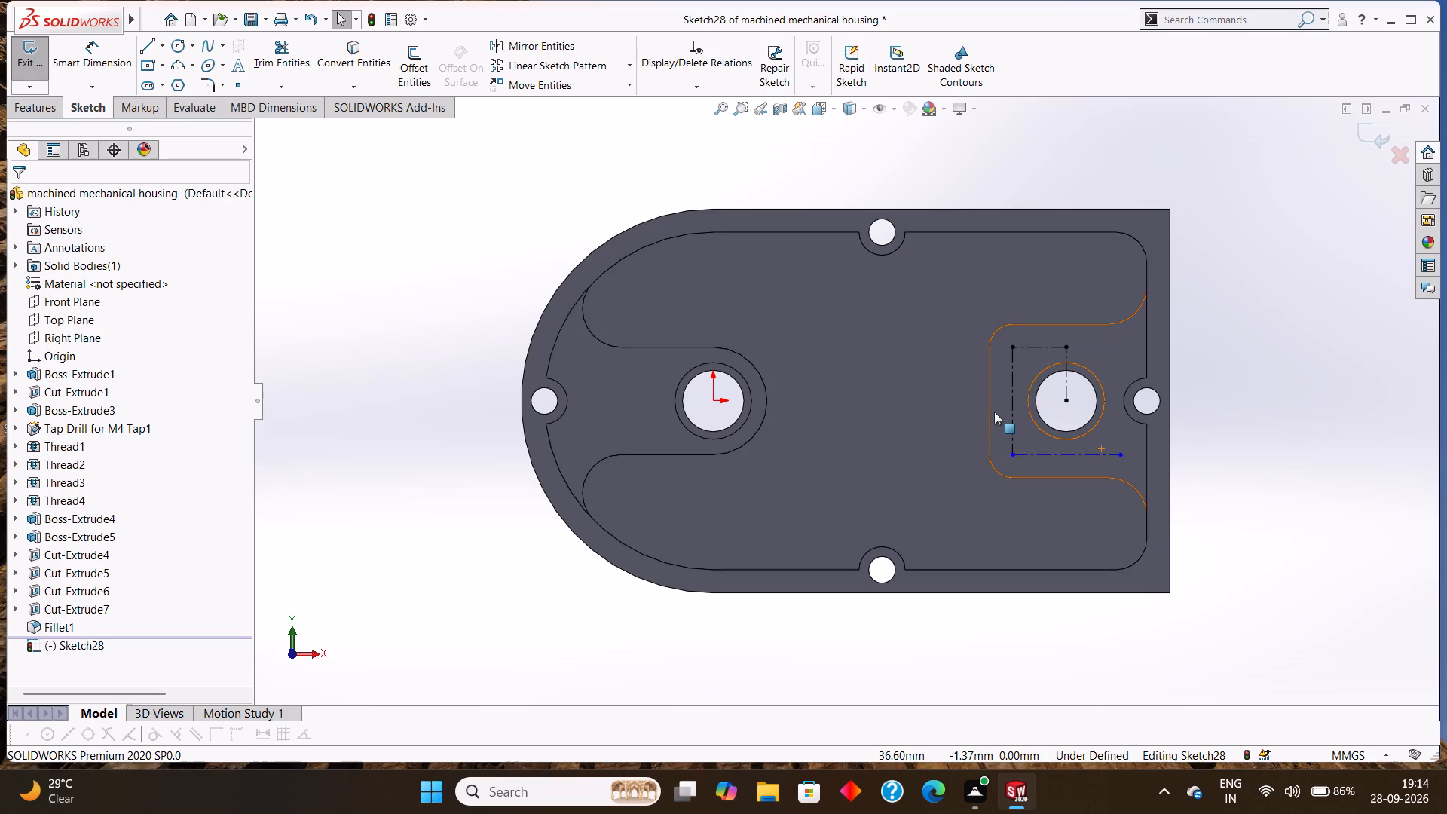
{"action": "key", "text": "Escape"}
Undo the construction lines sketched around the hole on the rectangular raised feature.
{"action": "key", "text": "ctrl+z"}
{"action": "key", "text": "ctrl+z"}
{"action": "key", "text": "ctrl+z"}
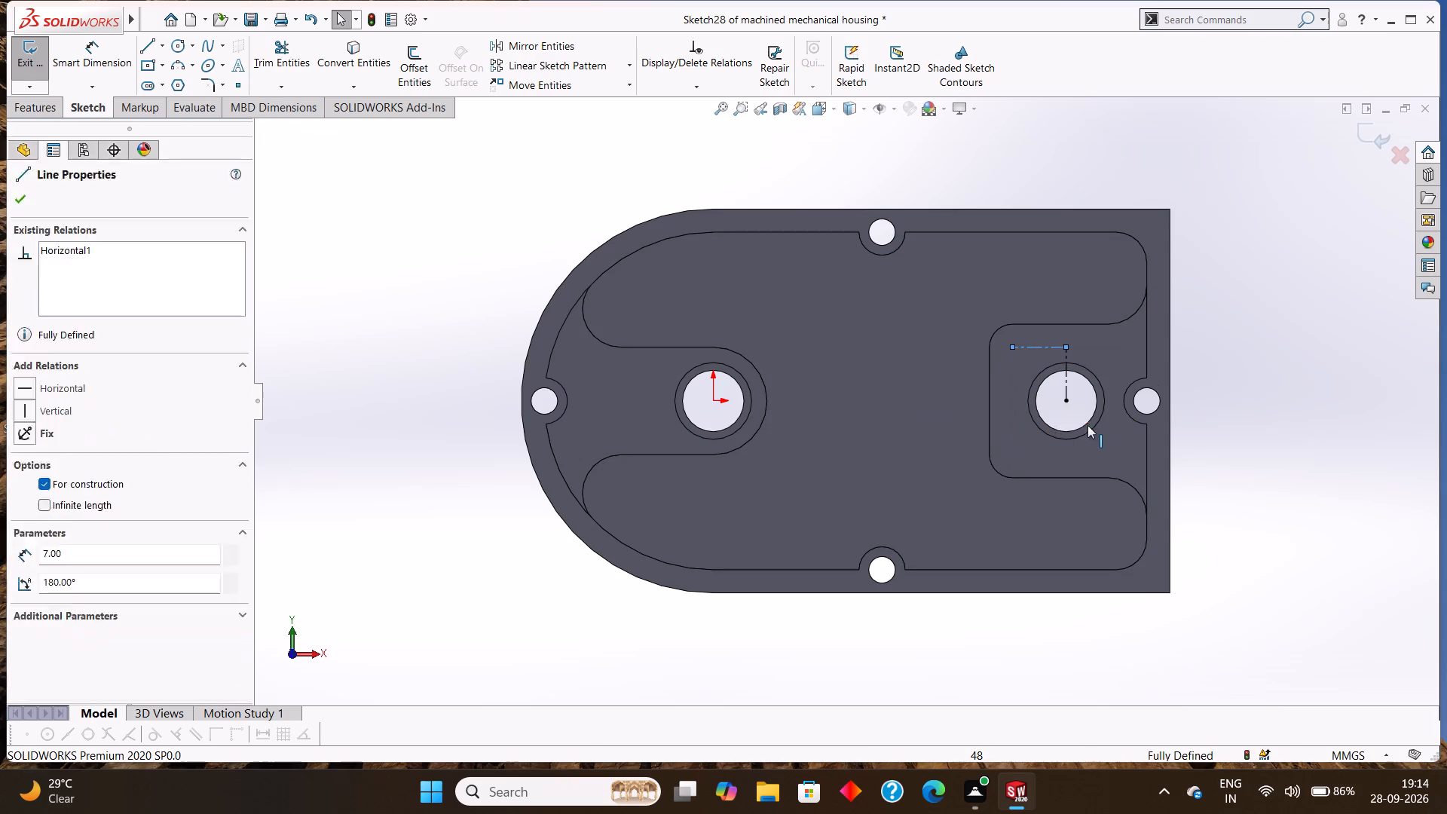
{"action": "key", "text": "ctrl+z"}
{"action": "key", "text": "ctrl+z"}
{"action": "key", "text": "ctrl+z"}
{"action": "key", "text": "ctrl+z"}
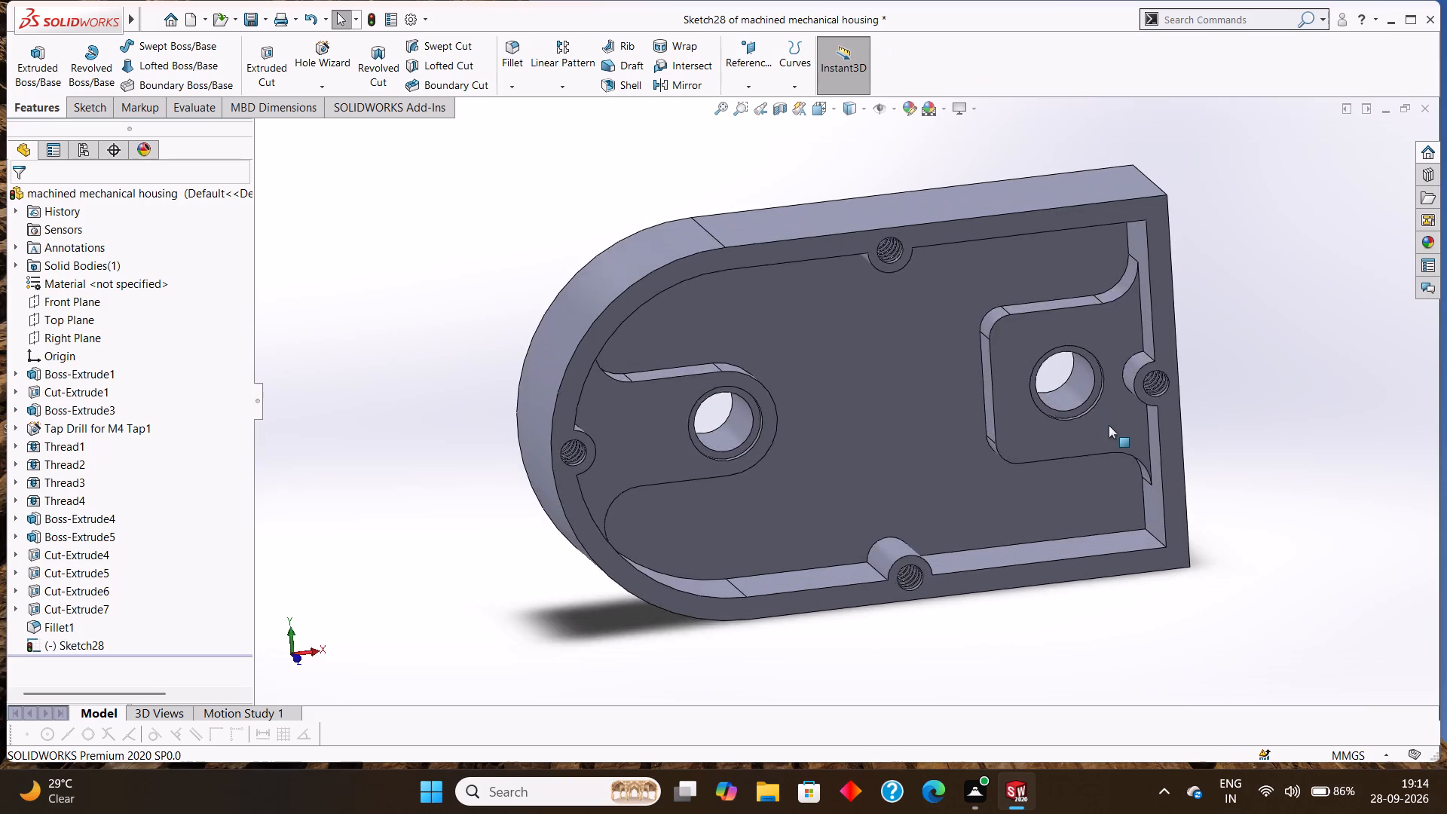
Undo the pocket corner fillets, the counterbore and the through hole at the origin.
{"action": "key", "text": "ctrl+z"}
{"action": "key", "text": "ctrl+z"}
{"action": "key", "text": "ctrl+z"}
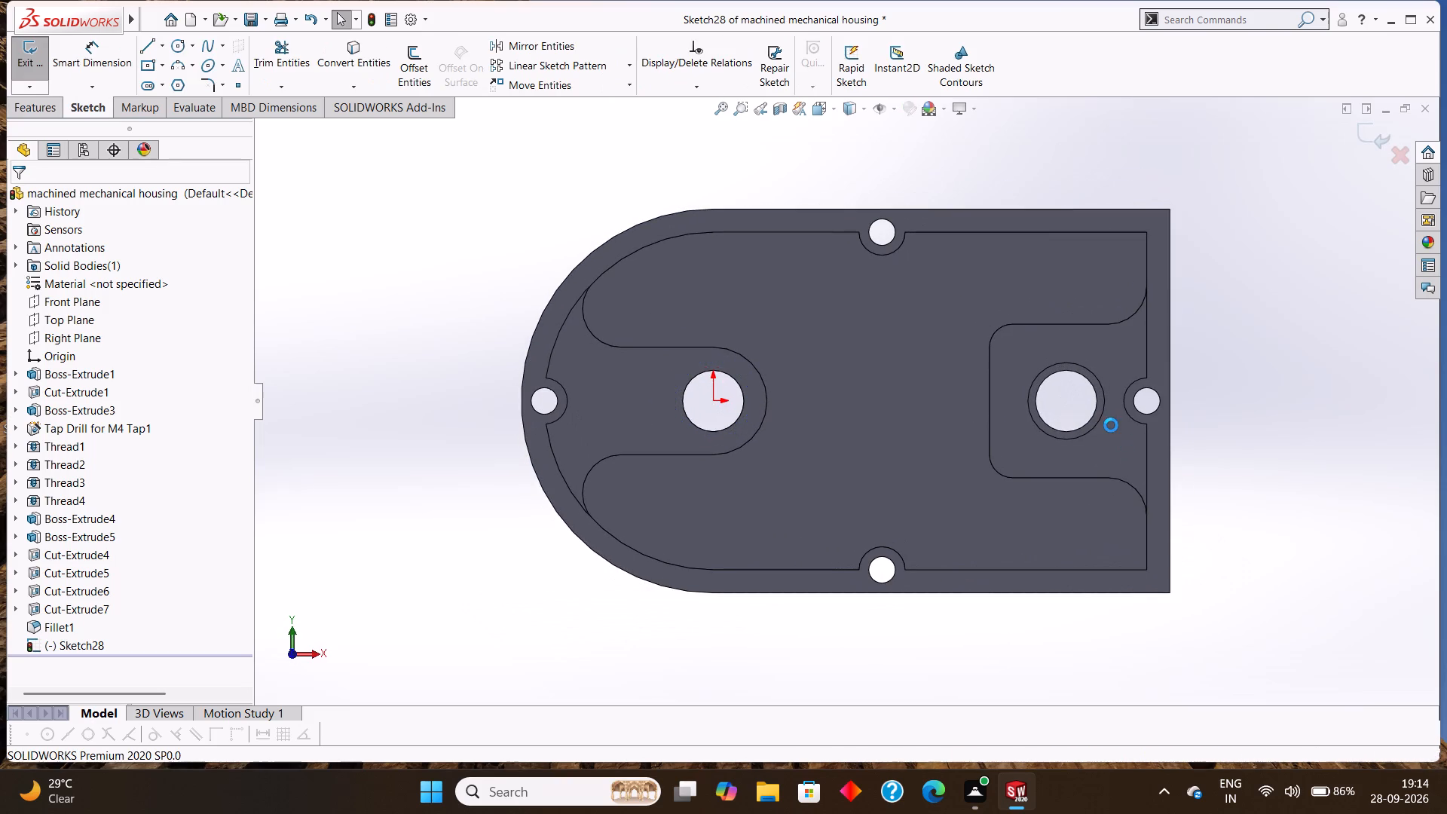
{"action": "key", "text": "ctrl+z"}
{"action": "key", "text": "ctrl+z"}
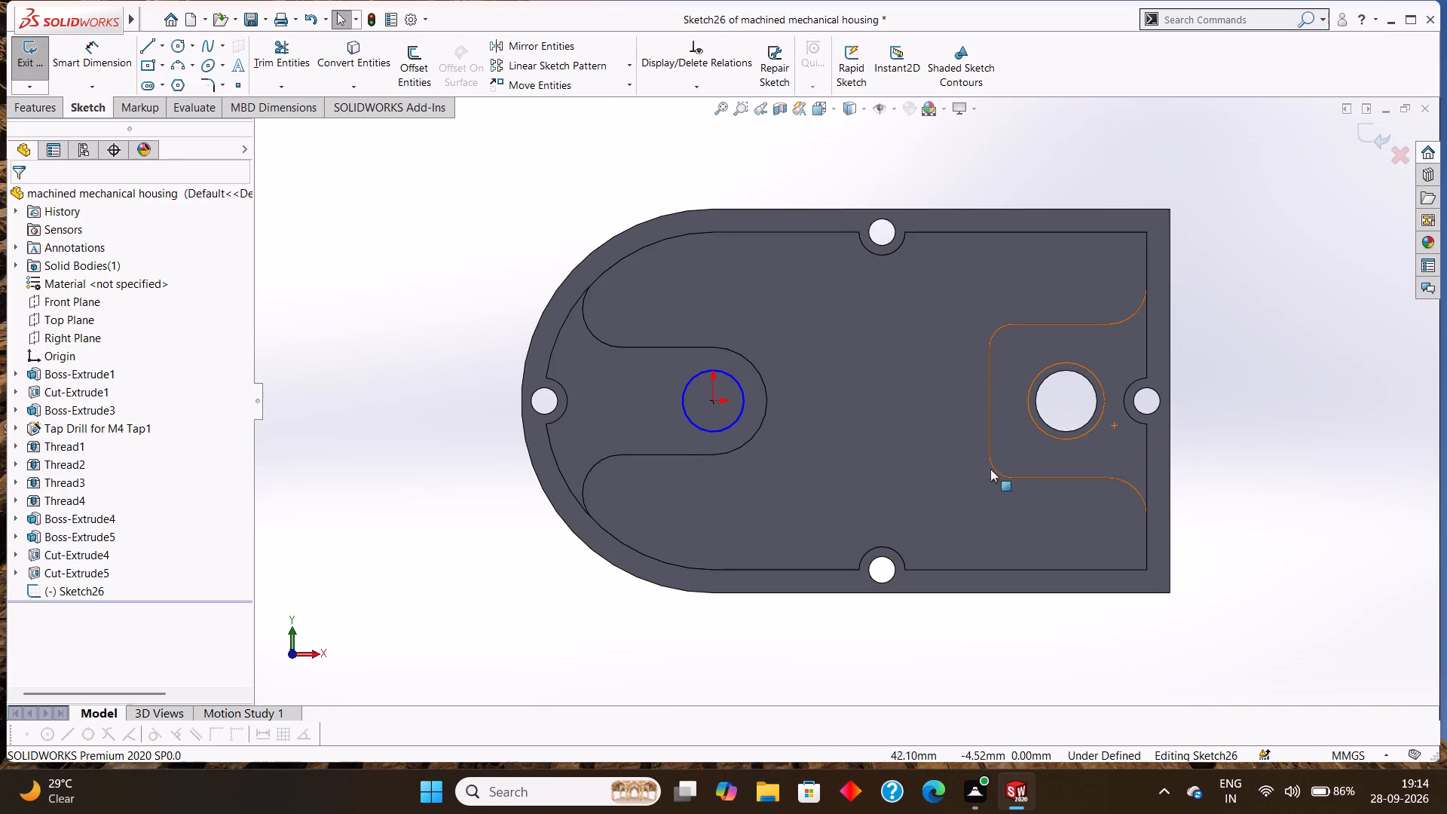
{"action": "key", "text": "ctrl+z"}
{"action": "key", "text": "ctrl+z"}
{"action": "key", "text": "ctrl+z"}
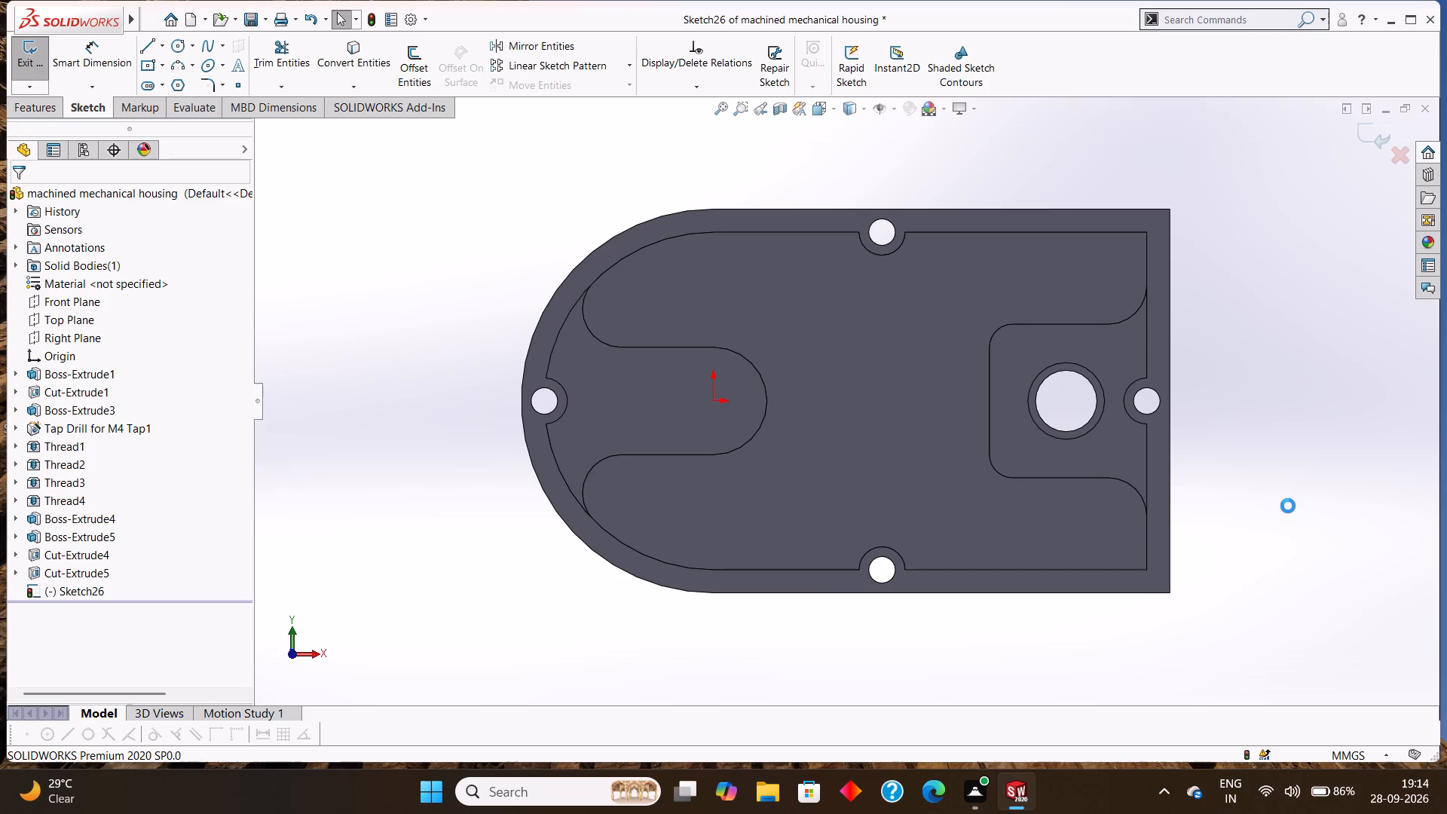
Undo the counterbore and the 8 mm through hole on the rectangular raised feature, including their sketches.
{"action": "key", "text": "ctrl+z"}
{"action": "key", "text": "ctrl+z"}
{"action": "key", "text": "ctrl+z"}
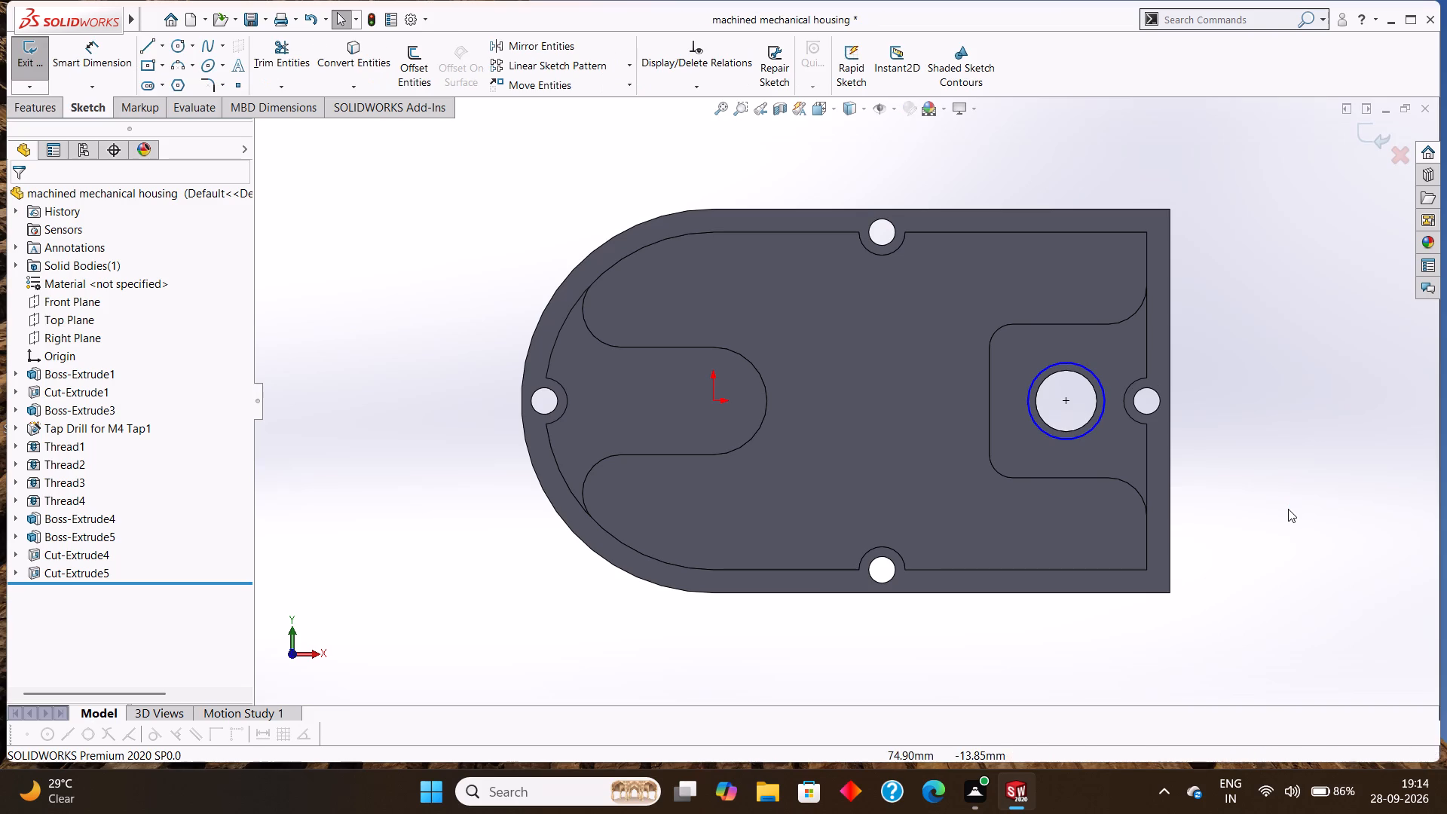
{"action": "key", "text": "ctrl+z"}
{"action": "key", "text": "ctrl+z"}
{"action": "key", "text": "ctrl+z"}
{"action": "key", "text": "ctrl+z"}
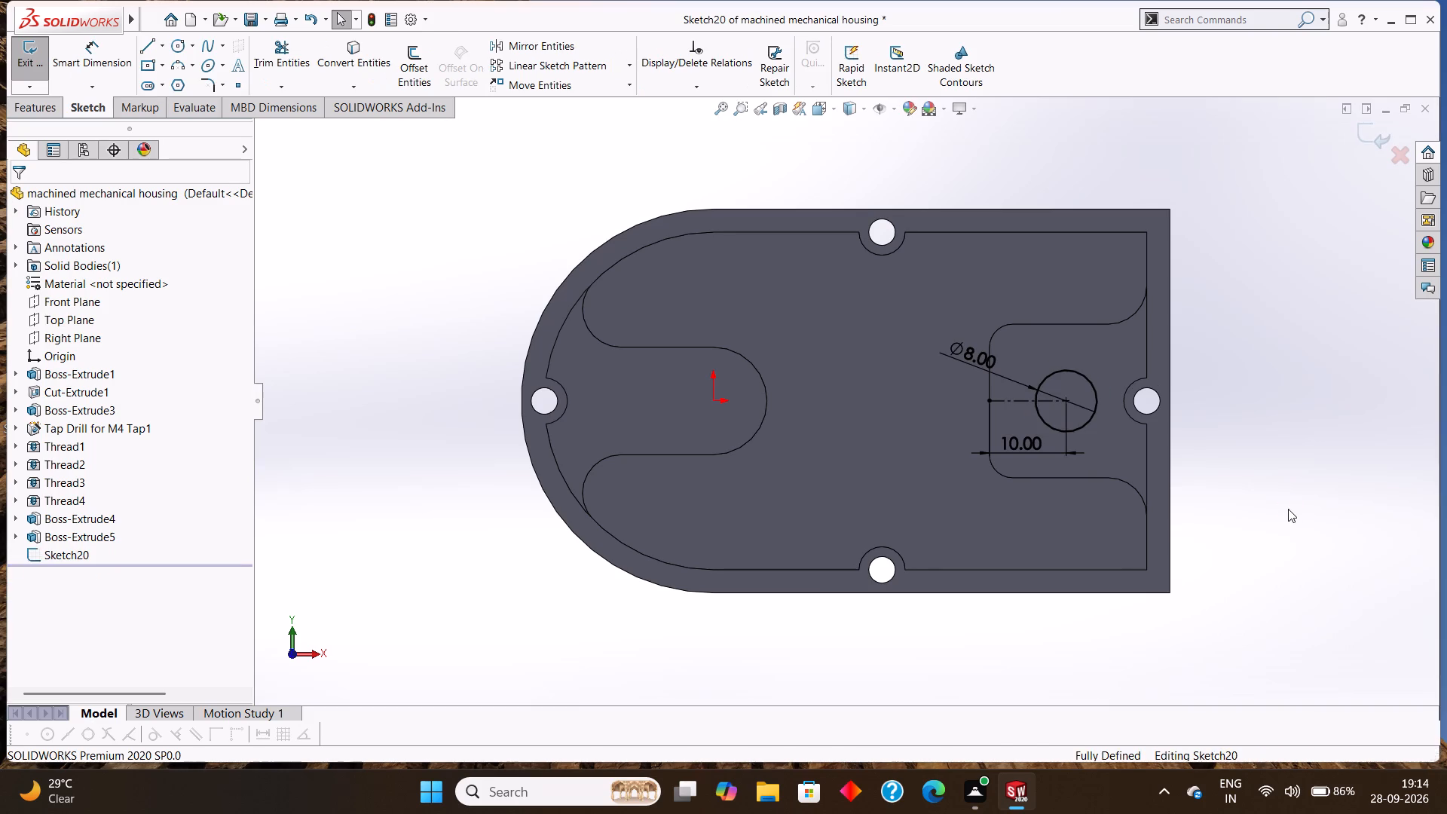
{"action": "key", "text": "ctrl+z"}
{"action": "key", "text": "ctrl+z"}
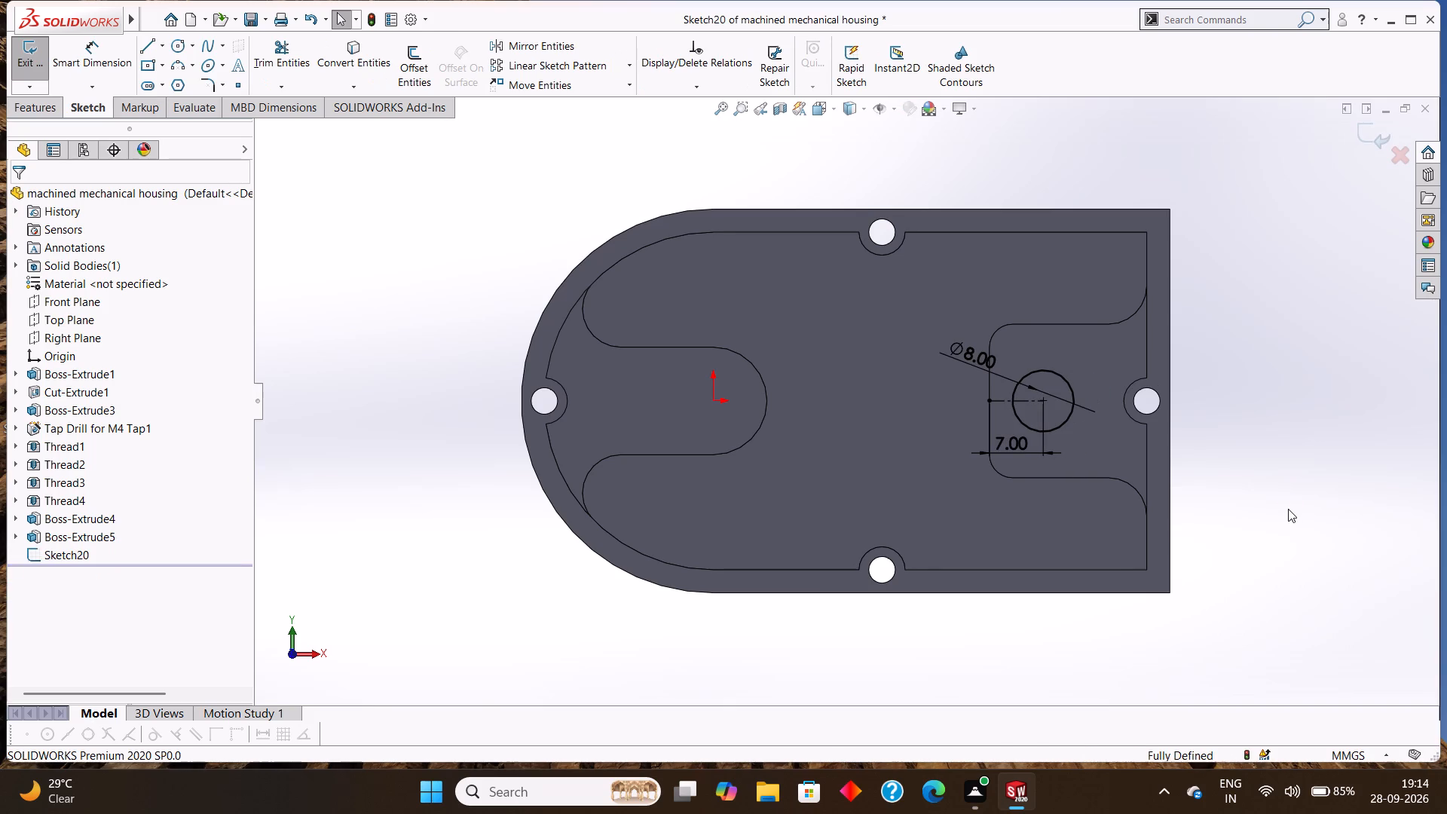
{"action": "key", "text": "ctrl+z"}
{"action": "key", "text": "ctrl+z"}
{"action": "key", "text": "ctrl+z"}
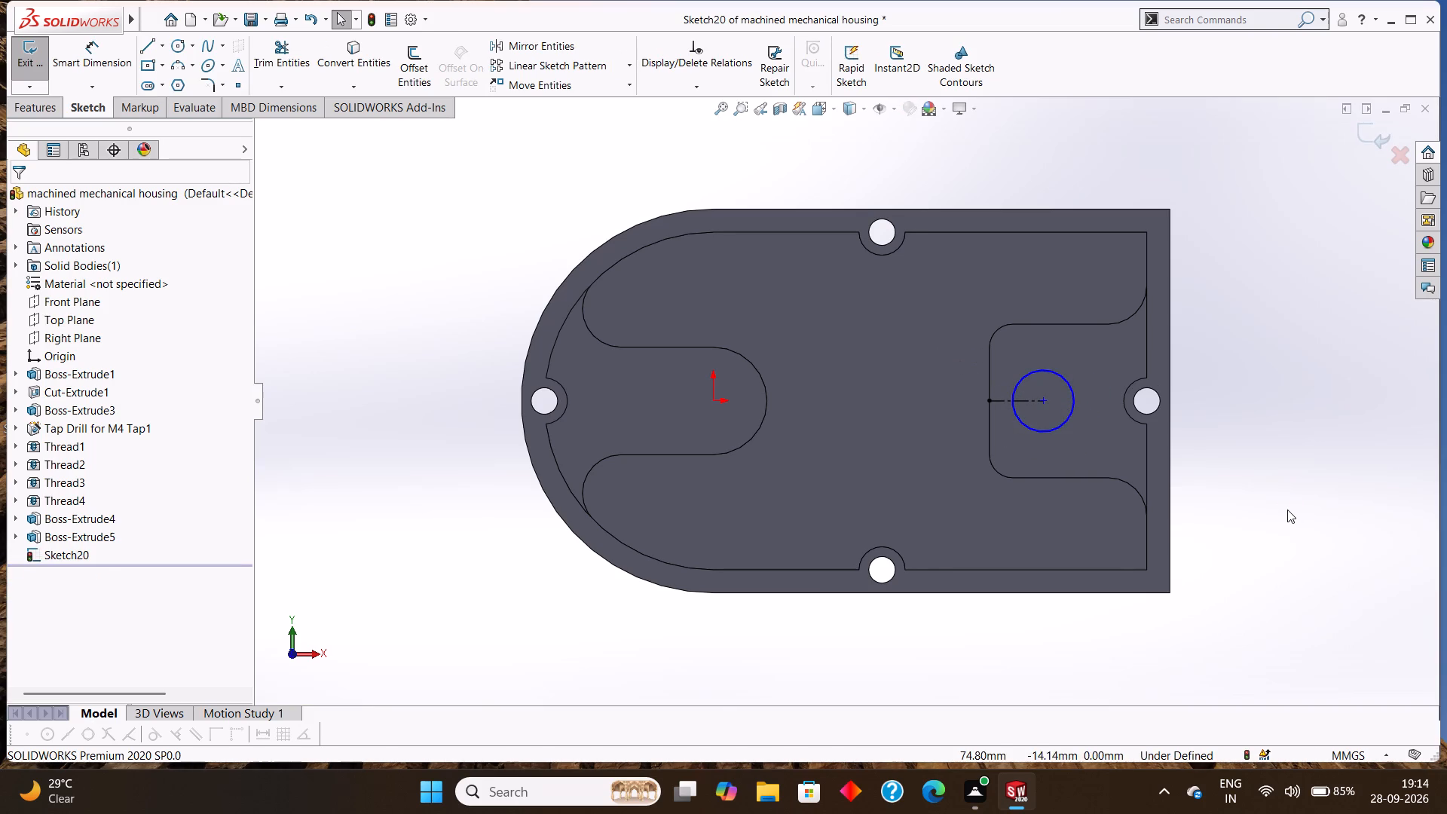
{"action": "key", "text": "ctrl+z"}
{"action": "key", "text": "ctrl+z"}
{"action": "key", "text": "ctrl+z"}
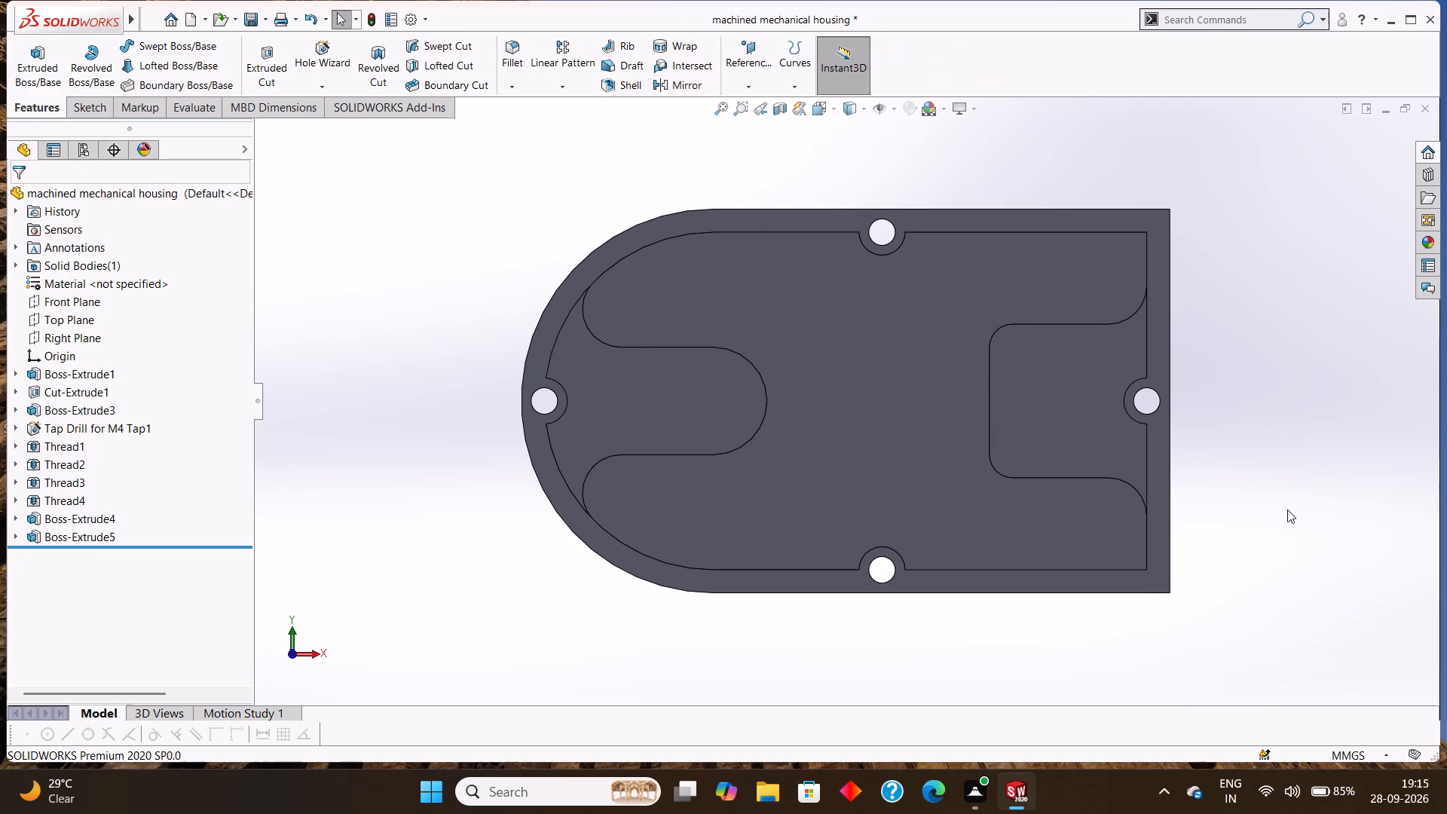
Undo the rectangular raised feature's extrusion to return to its profile sketch.
{"action": "key", "text": "ctrl+z"}
{"action": "key", "text": "ctrl+z"}
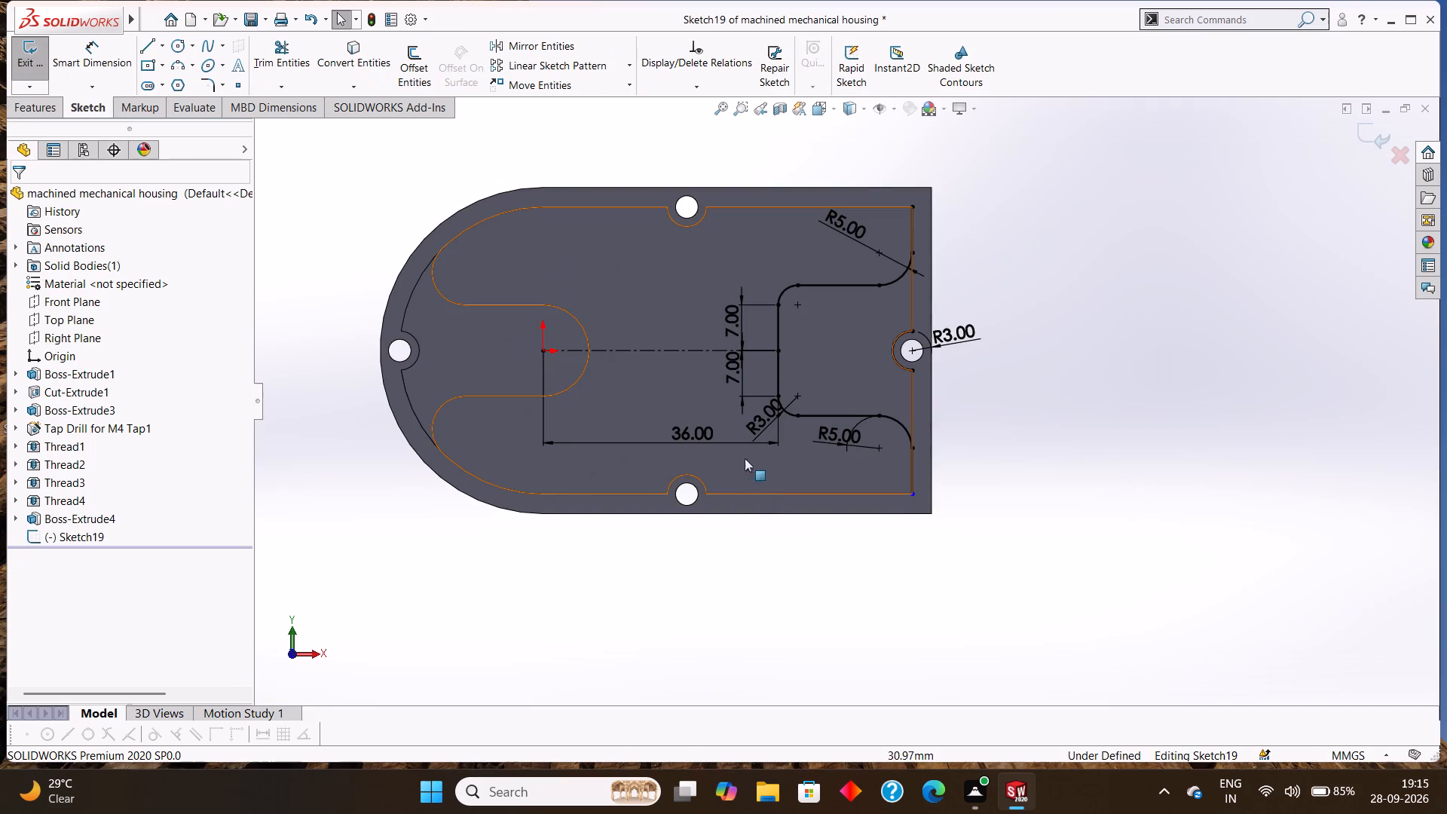
Delete the 36 mm horizontal centerline running from the origin to the raised feature's profile.
{"action": "scroll", "coordinate": [851, 311], "scroll_direction": "down", "scroll_amount": 2}
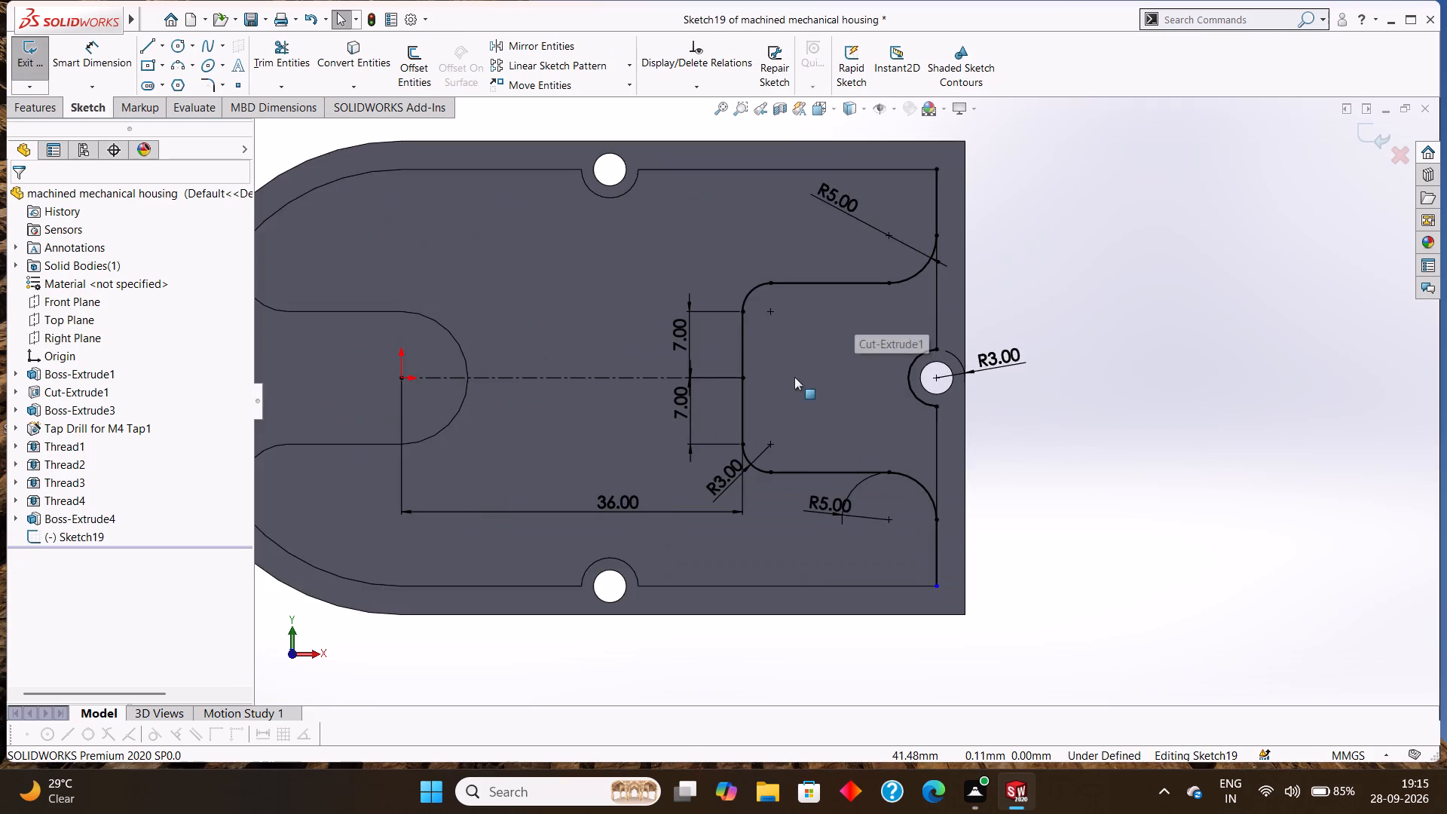
{"action": "scroll", "coordinate": [794, 377], "scroll_direction": "up", "scroll_amount": 2}
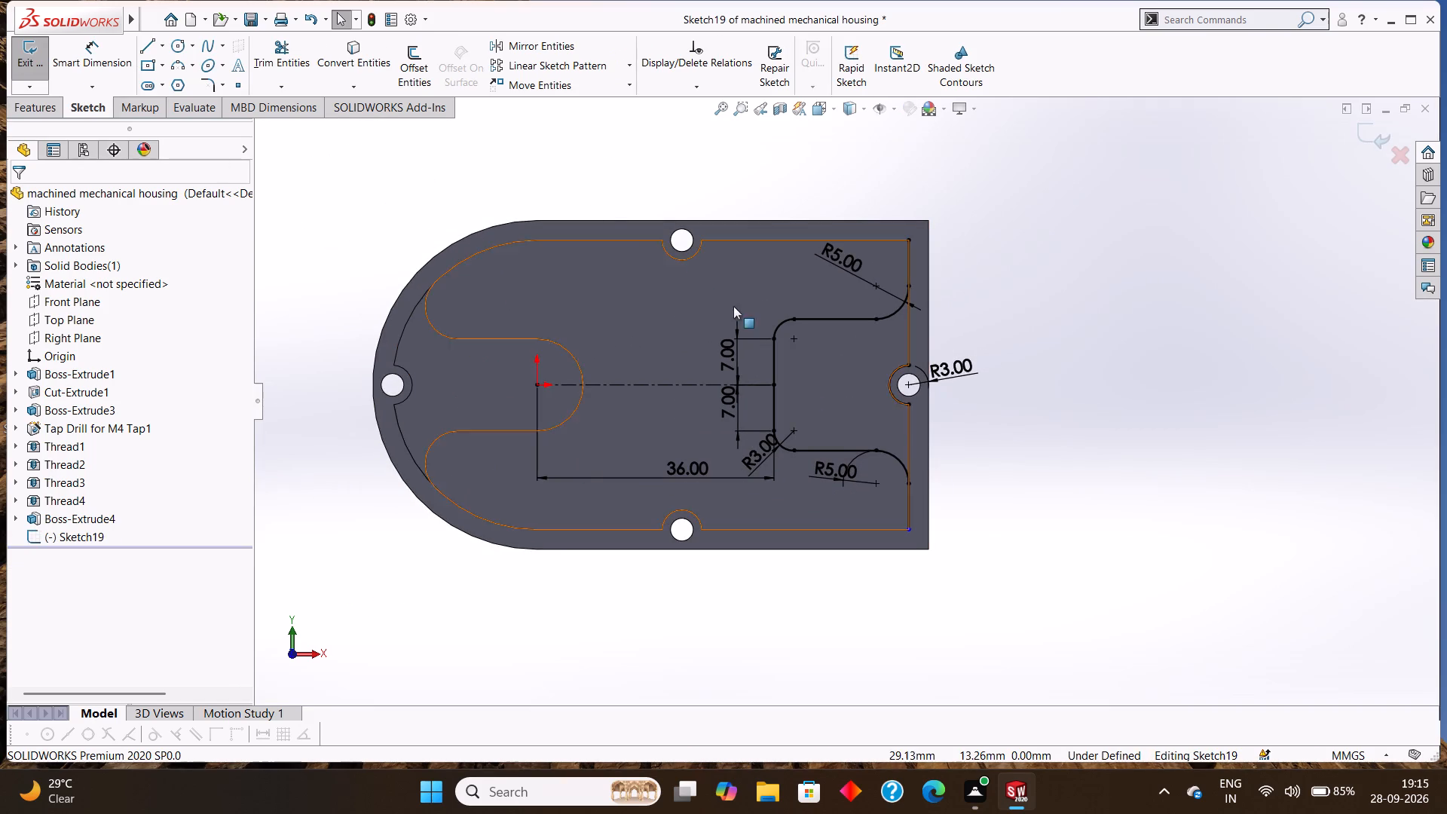
{"action": "right_click", "coordinate": [678, 387]}
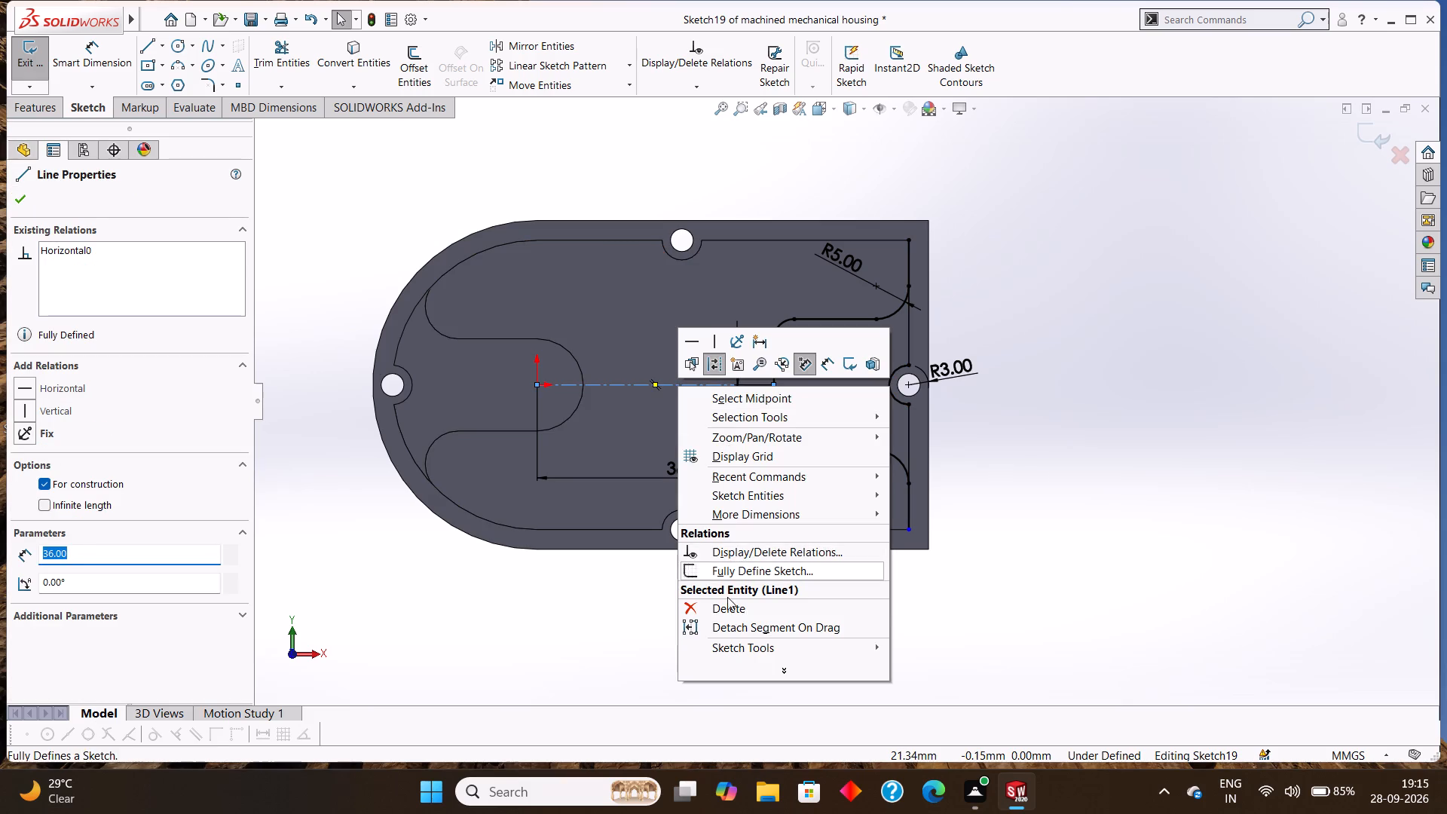
{"action": "left_click", "coordinate": [728, 605]}
{"action": "left_click", "coordinate": [629, 390]}
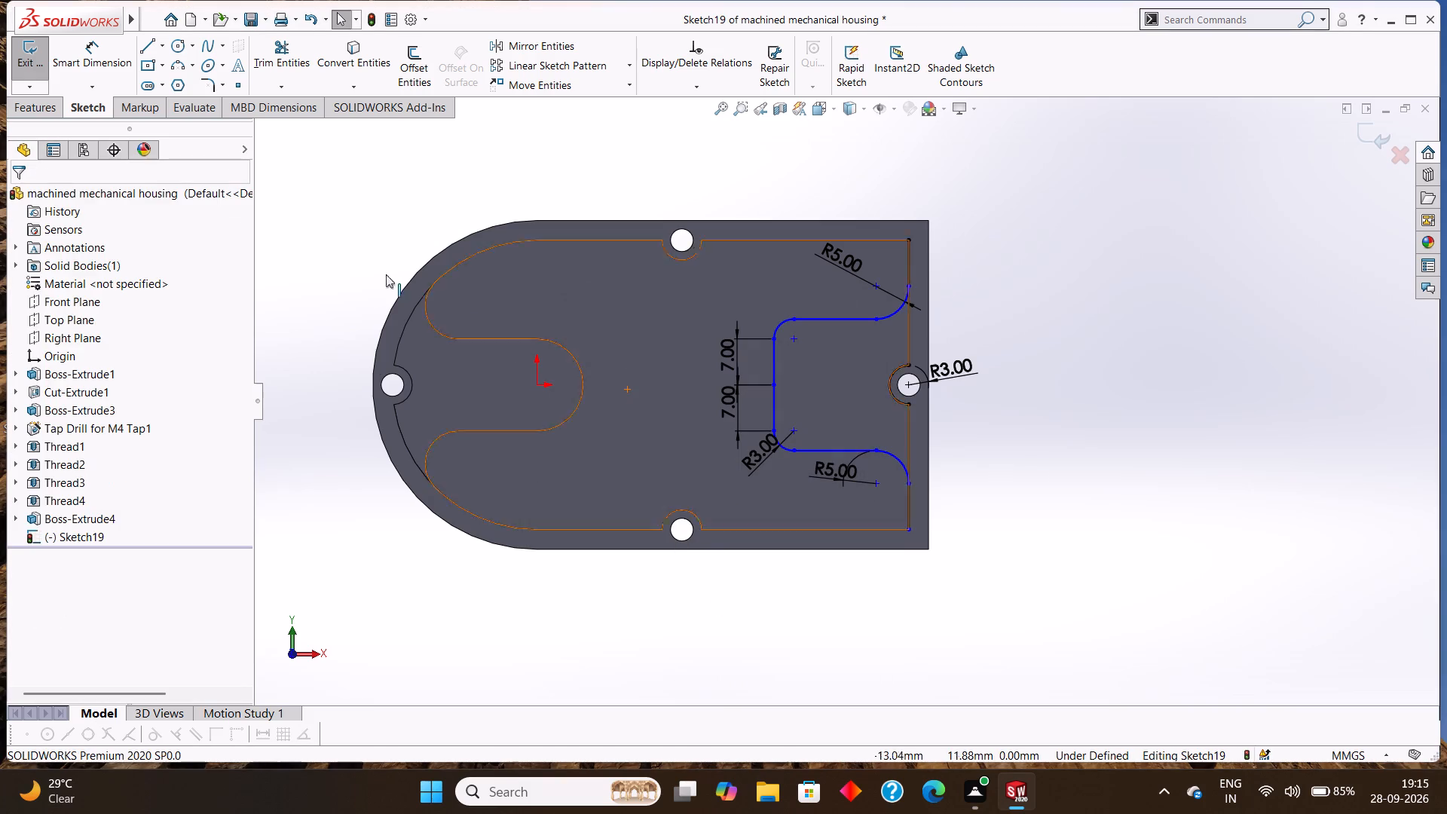
Sketch crossing vertical and horizontal centerlines, each about 3.5 mm long, across the threaded hole in the lower long wall.
{"action": "left_click", "coordinate": [94, 52]}
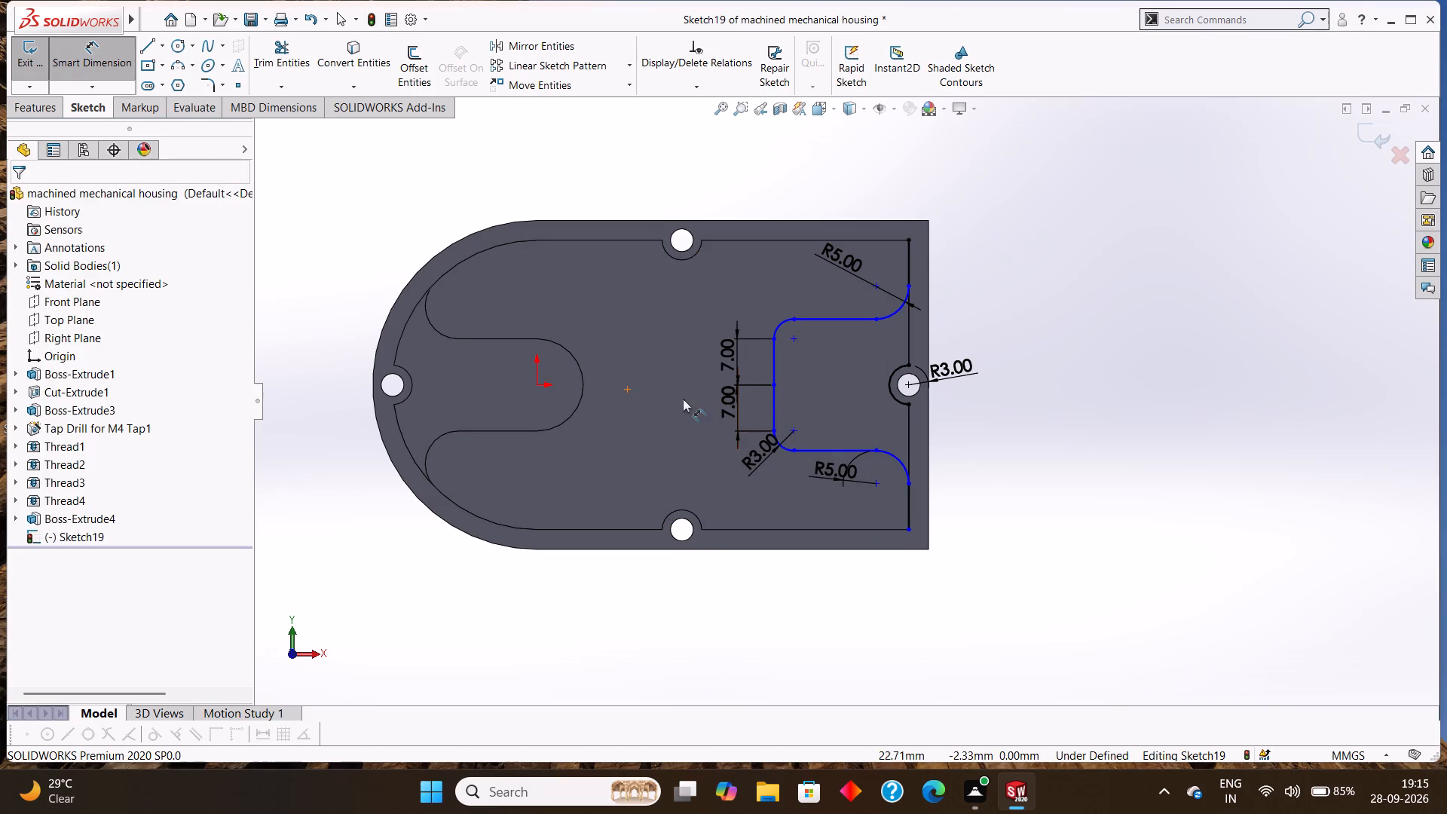
{"action": "key", "text": "Escape"}
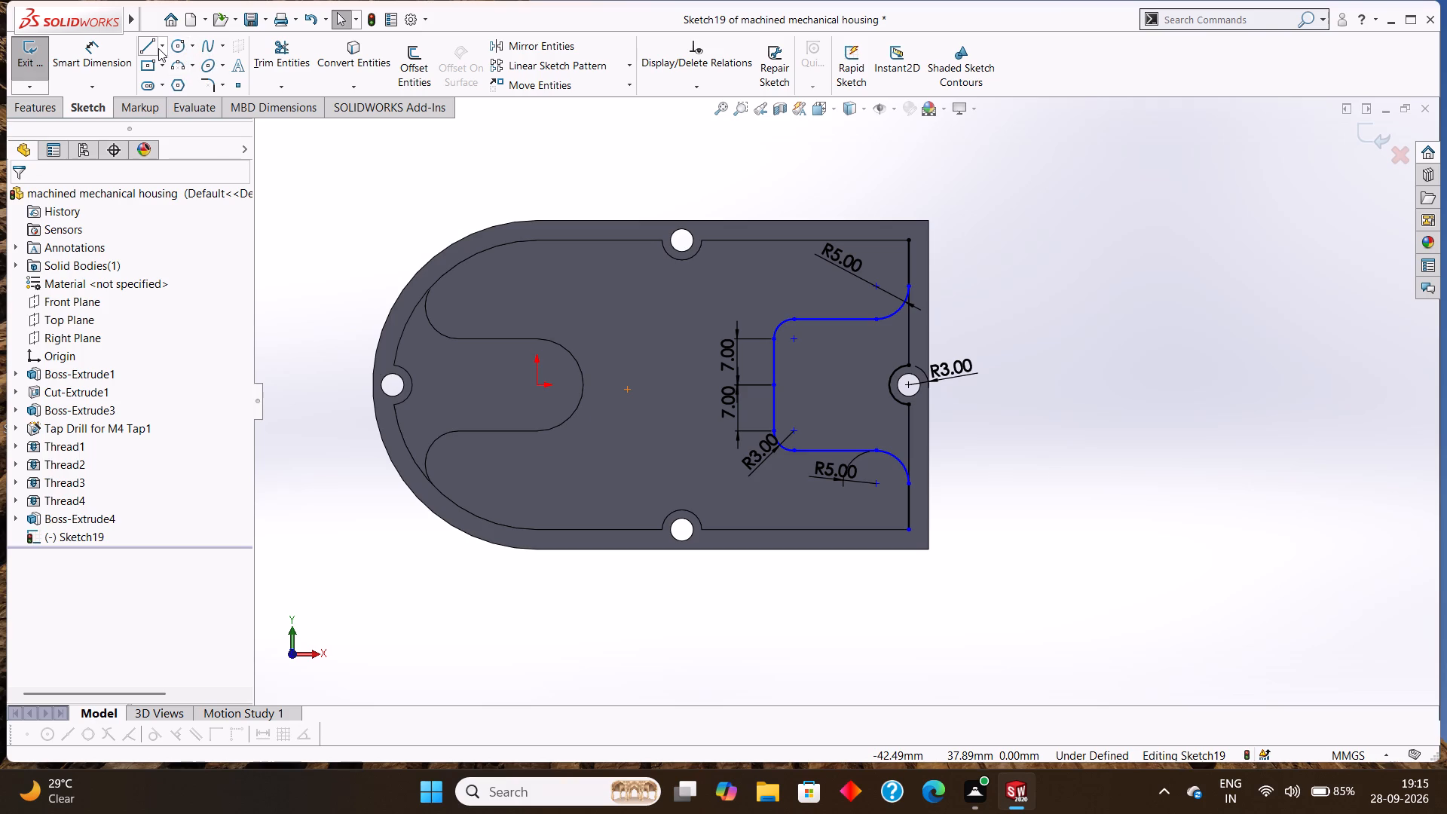
{"action": "left_click", "coordinate": [161, 47]}
{"action": "left_click", "coordinate": [170, 81]}
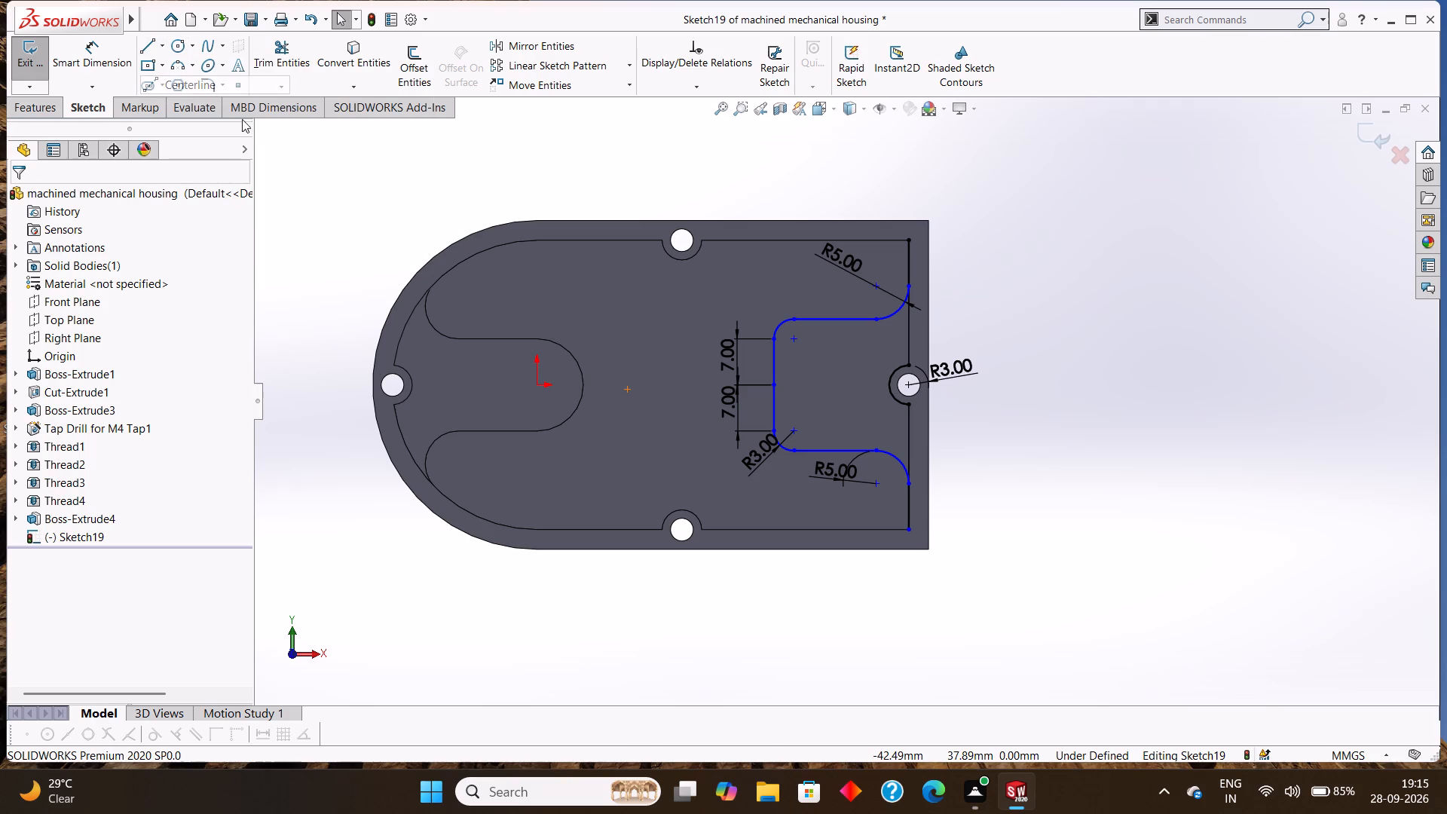
{"action": "left_click", "coordinate": [678, 540]}
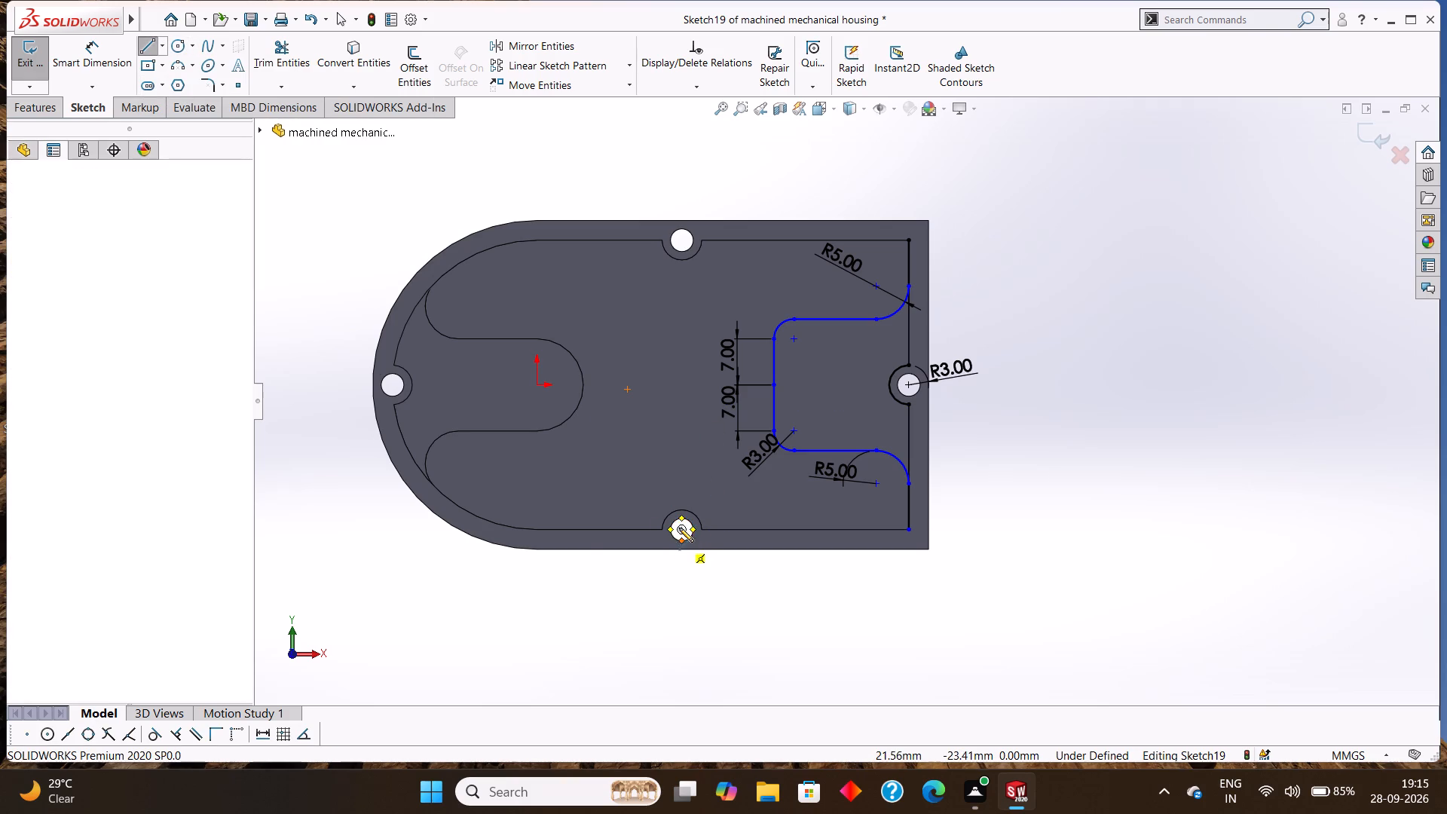
{"action": "left_click", "coordinate": [680, 522]}
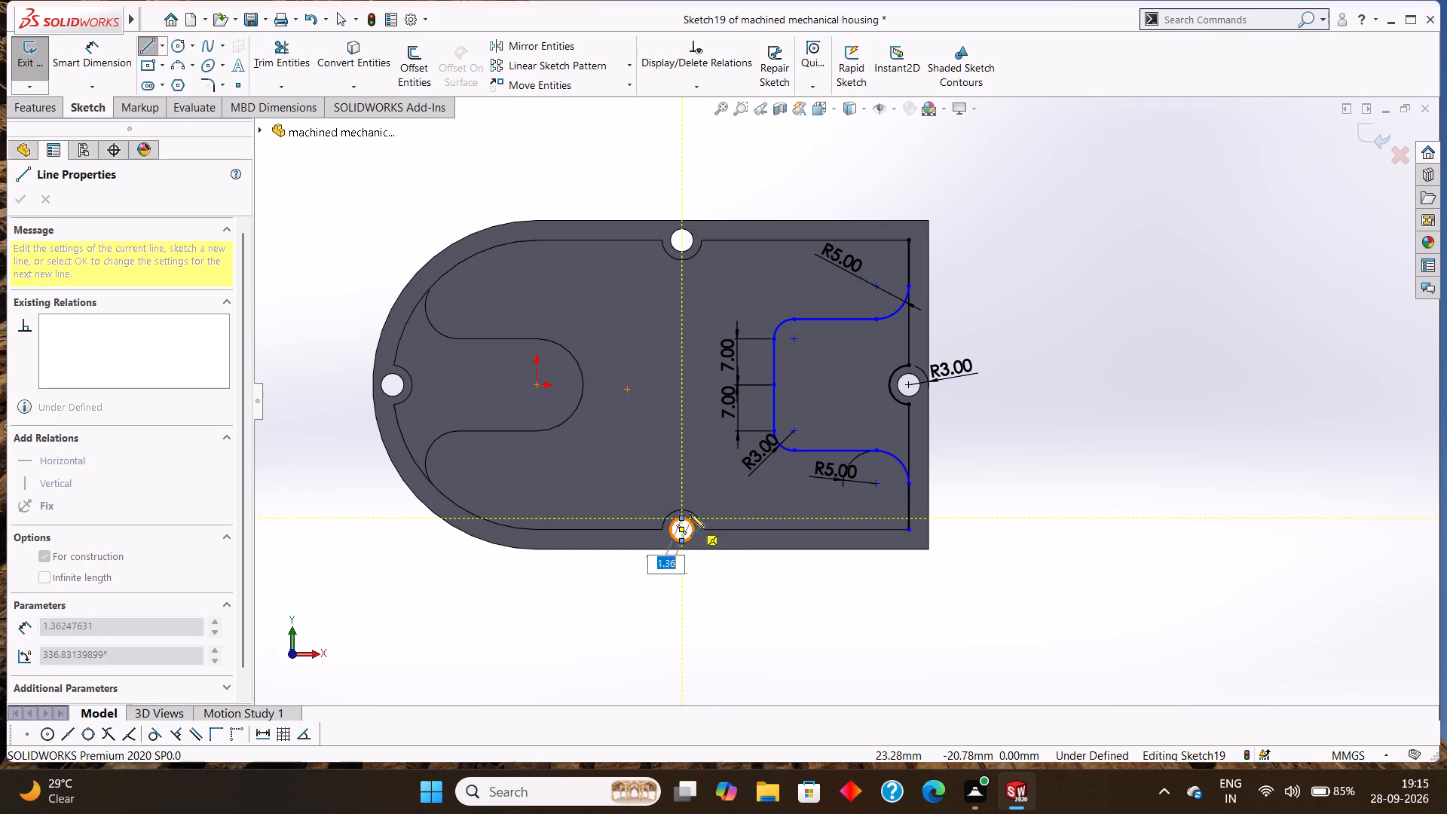
{"action": "key", "text": "Escape"}
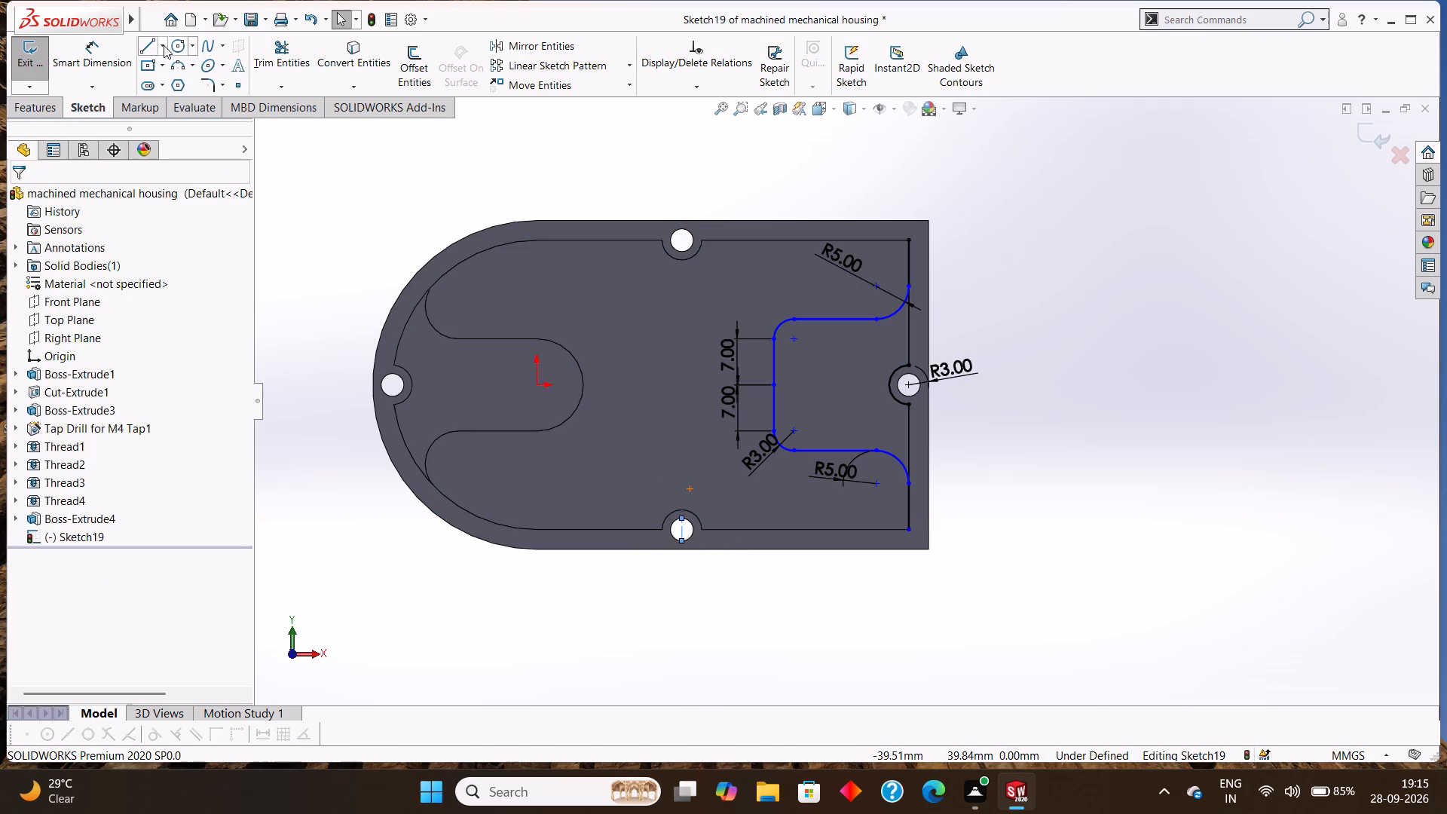
{"action": "left_click", "coordinate": [164, 45]}
{"action": "left_click", "coordinate": [182, 81]}
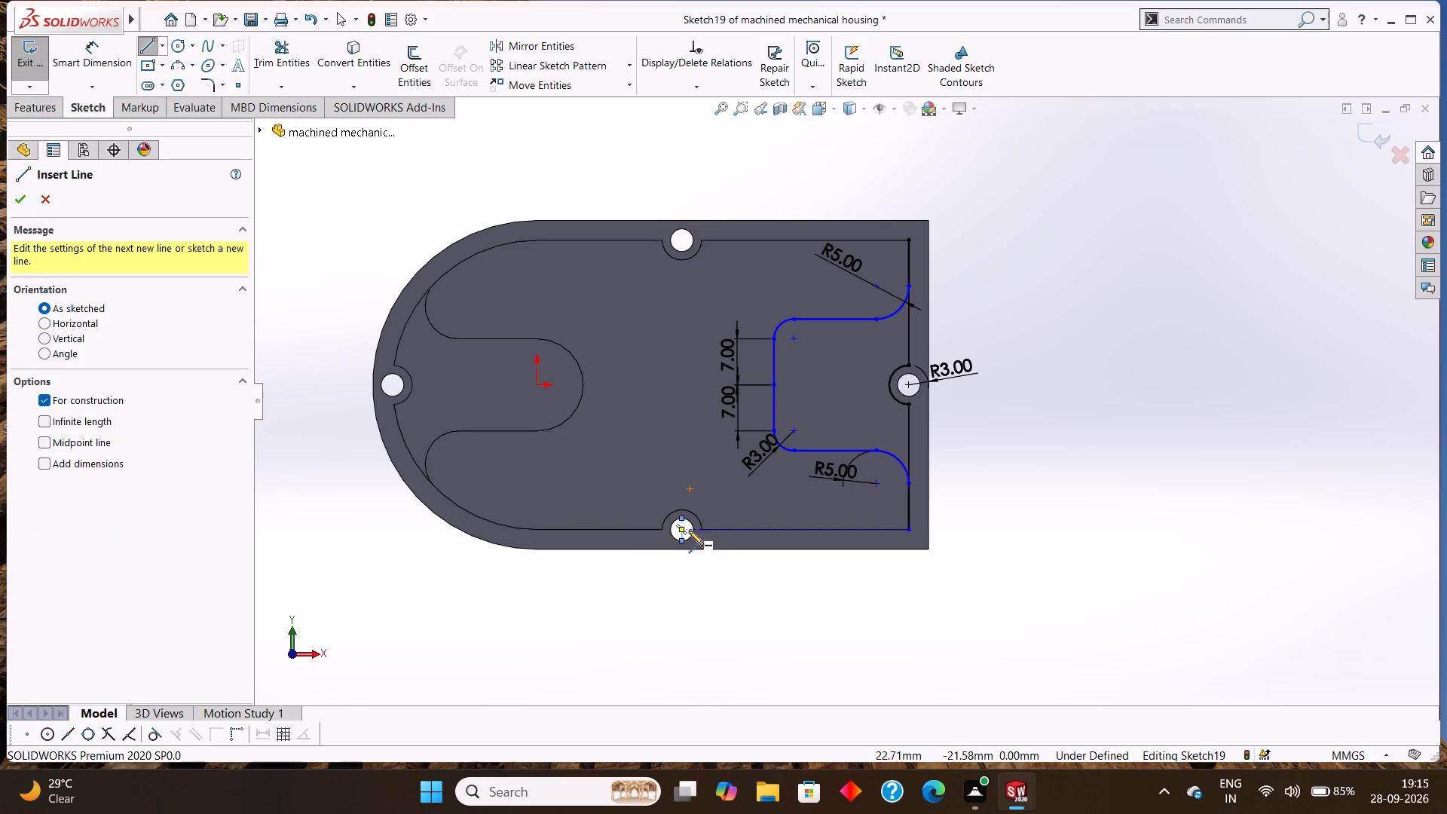
{"action": "left_click", "coordinate": [693, 529]}
{"action": "left_click", "coordinate": [668, 527]}
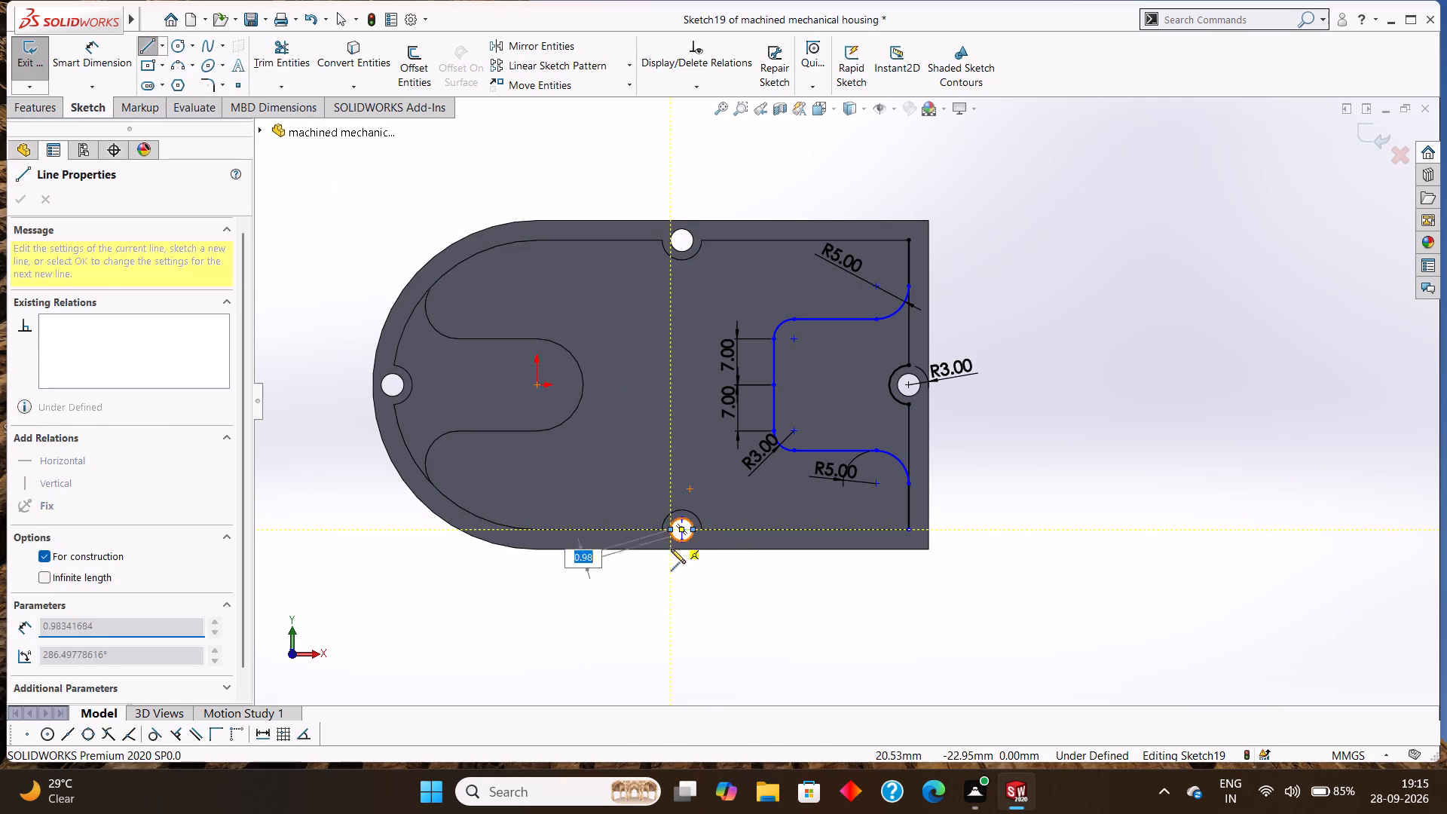
{"action": "right_click", "coordinate": [666, 577]}
{"action": "left_click", "coordinate": [699, 590]}
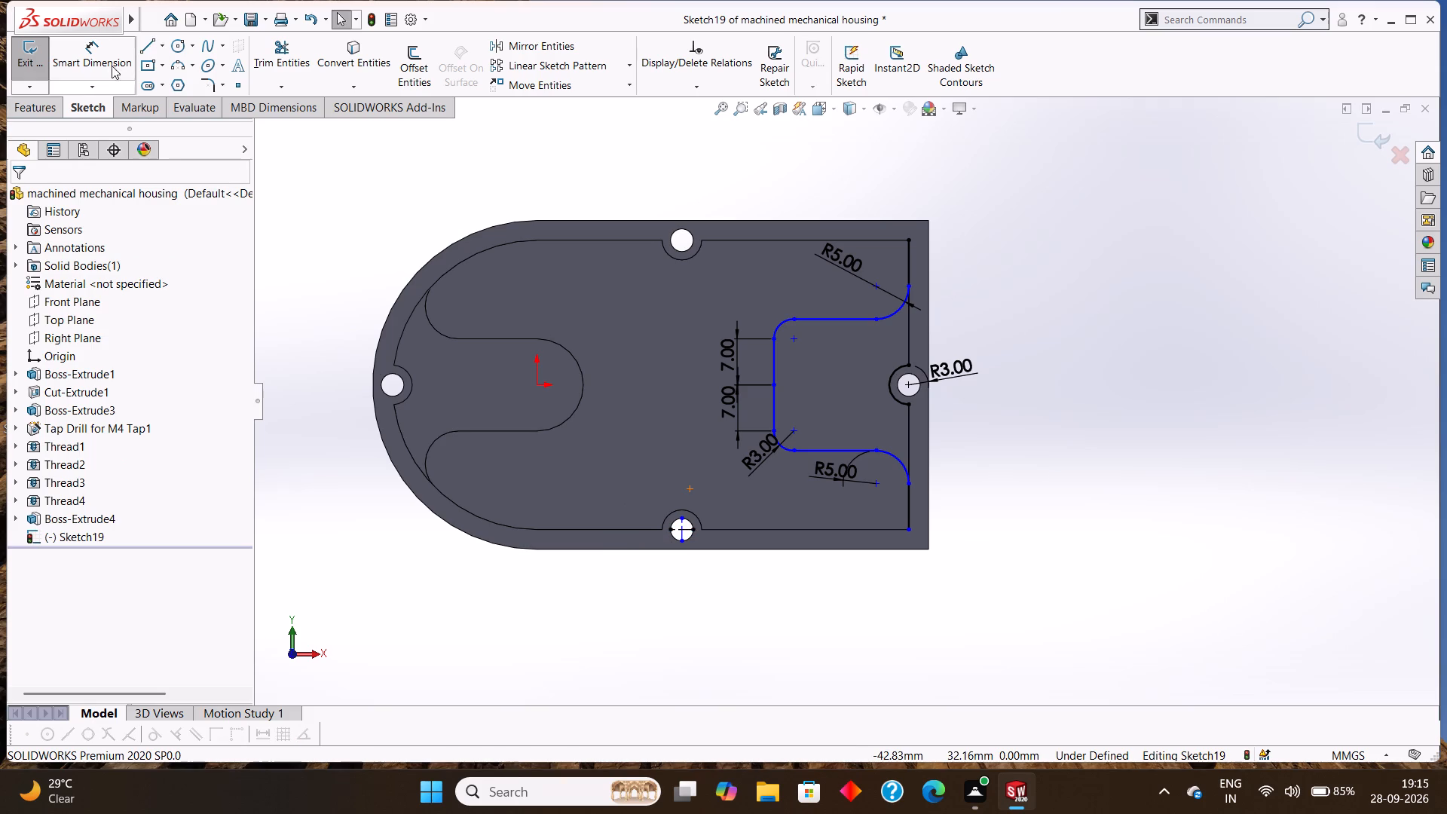
Measure the horizontal distance from the midpoint of the profile's inner vertical edge to the vertical centerline in the lower hole.
{"action": "left_click", "coordinate": [108, 50]}
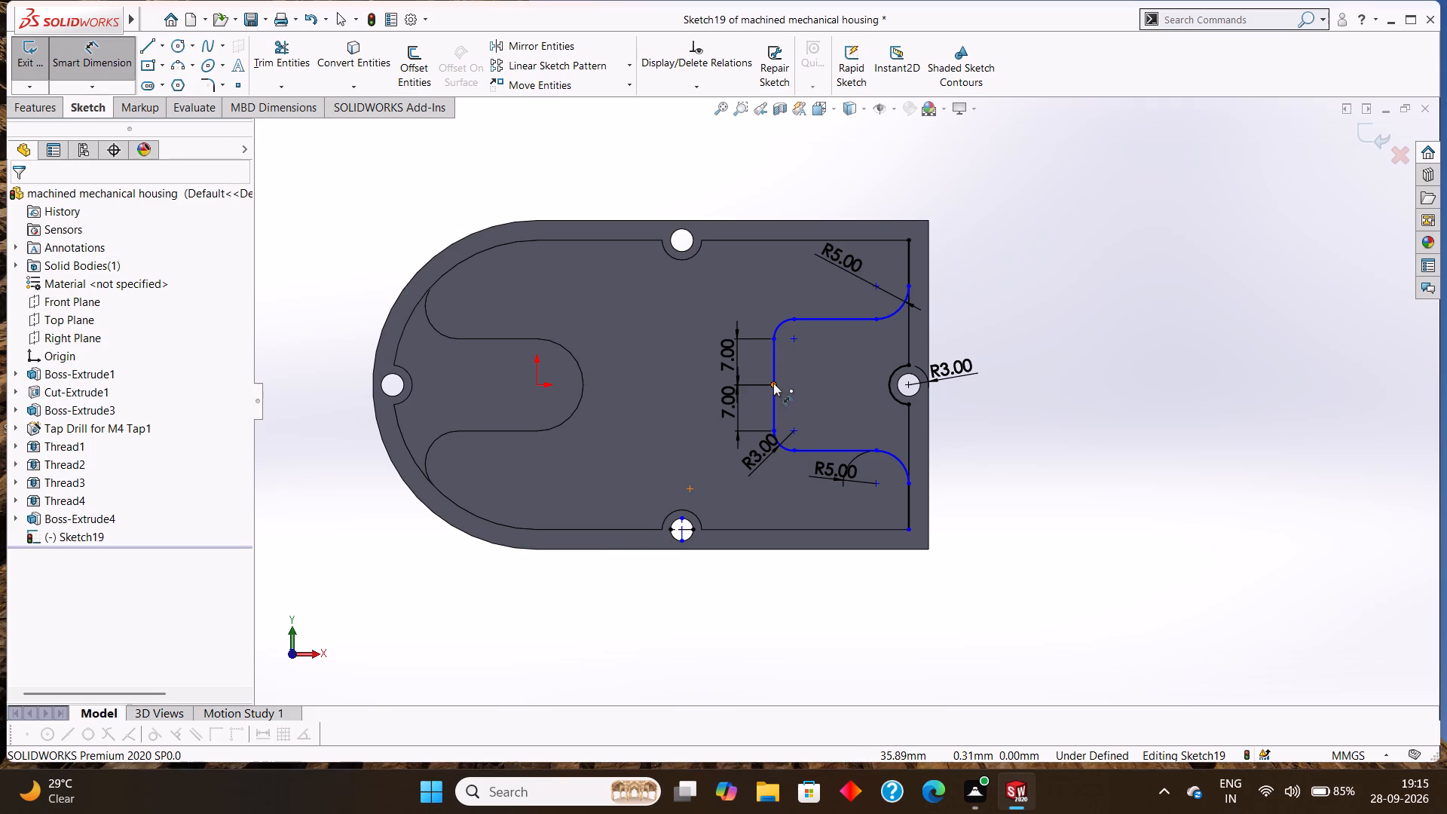
{"action": "left_click", "coordinate": [773, 383]}
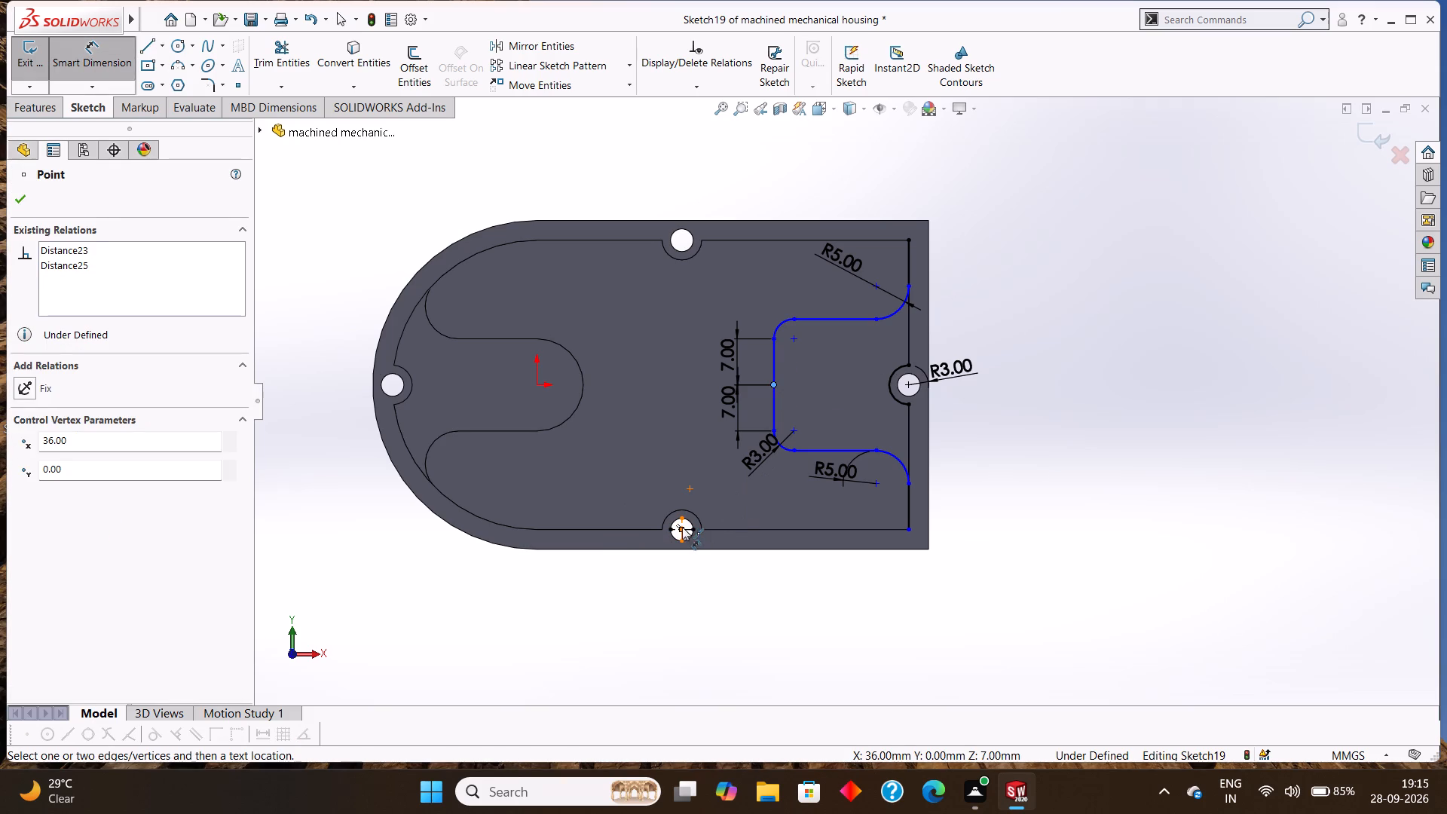
{"action": "left_click_drag", "start_coordinate": [682, 527], "coordinate": [683, 520]}
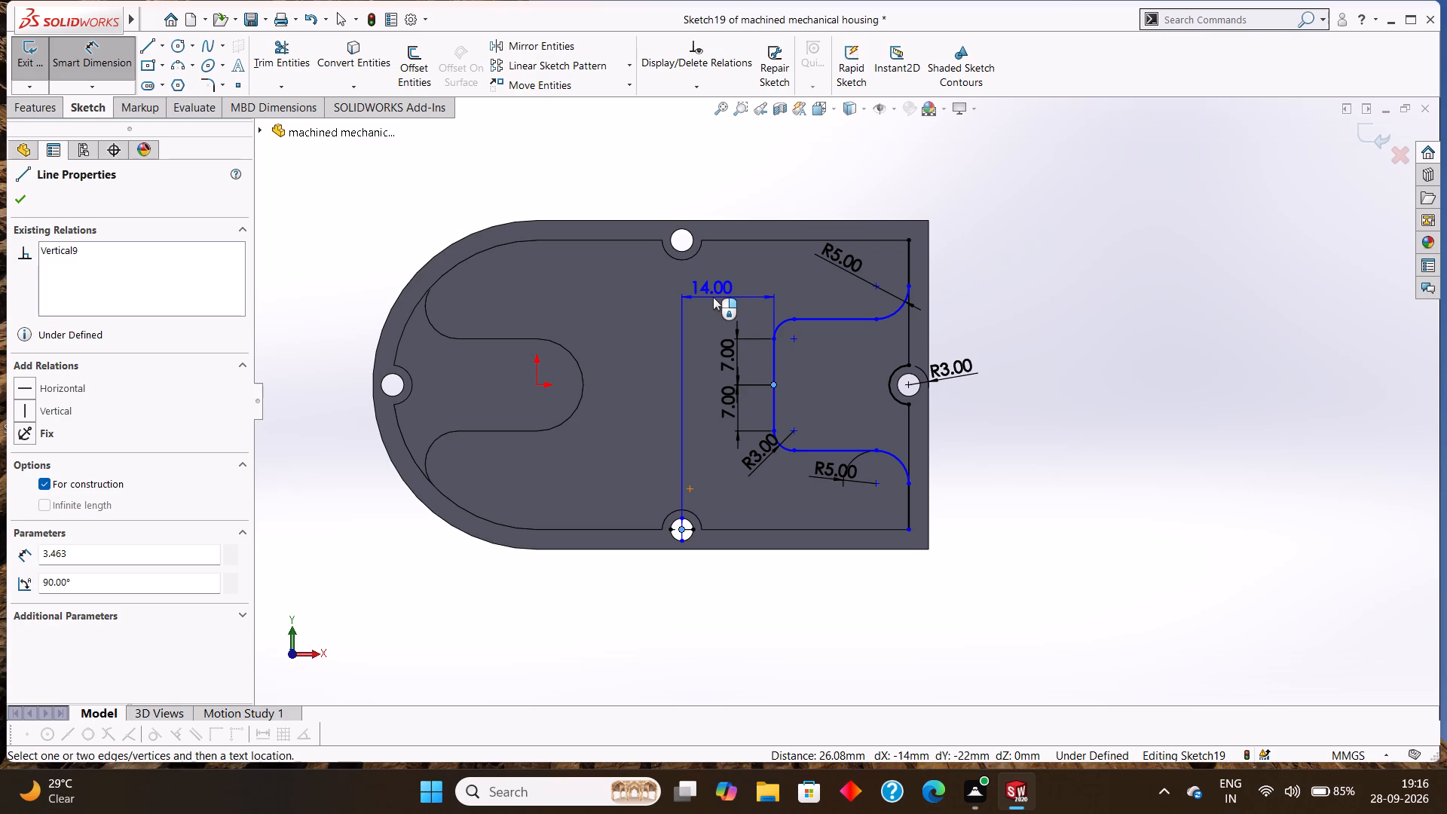
{"action": "key", "text": "Escape"}
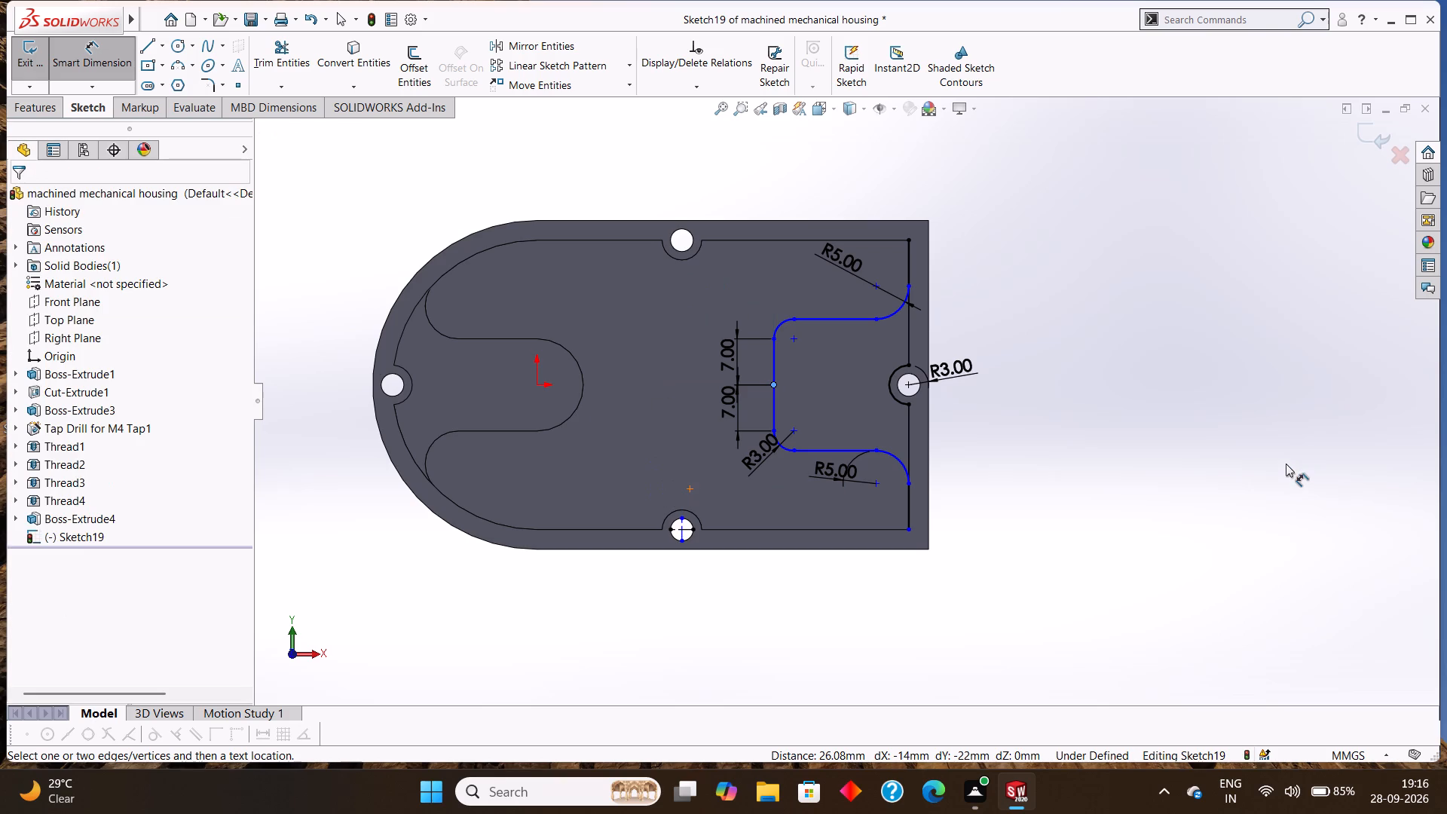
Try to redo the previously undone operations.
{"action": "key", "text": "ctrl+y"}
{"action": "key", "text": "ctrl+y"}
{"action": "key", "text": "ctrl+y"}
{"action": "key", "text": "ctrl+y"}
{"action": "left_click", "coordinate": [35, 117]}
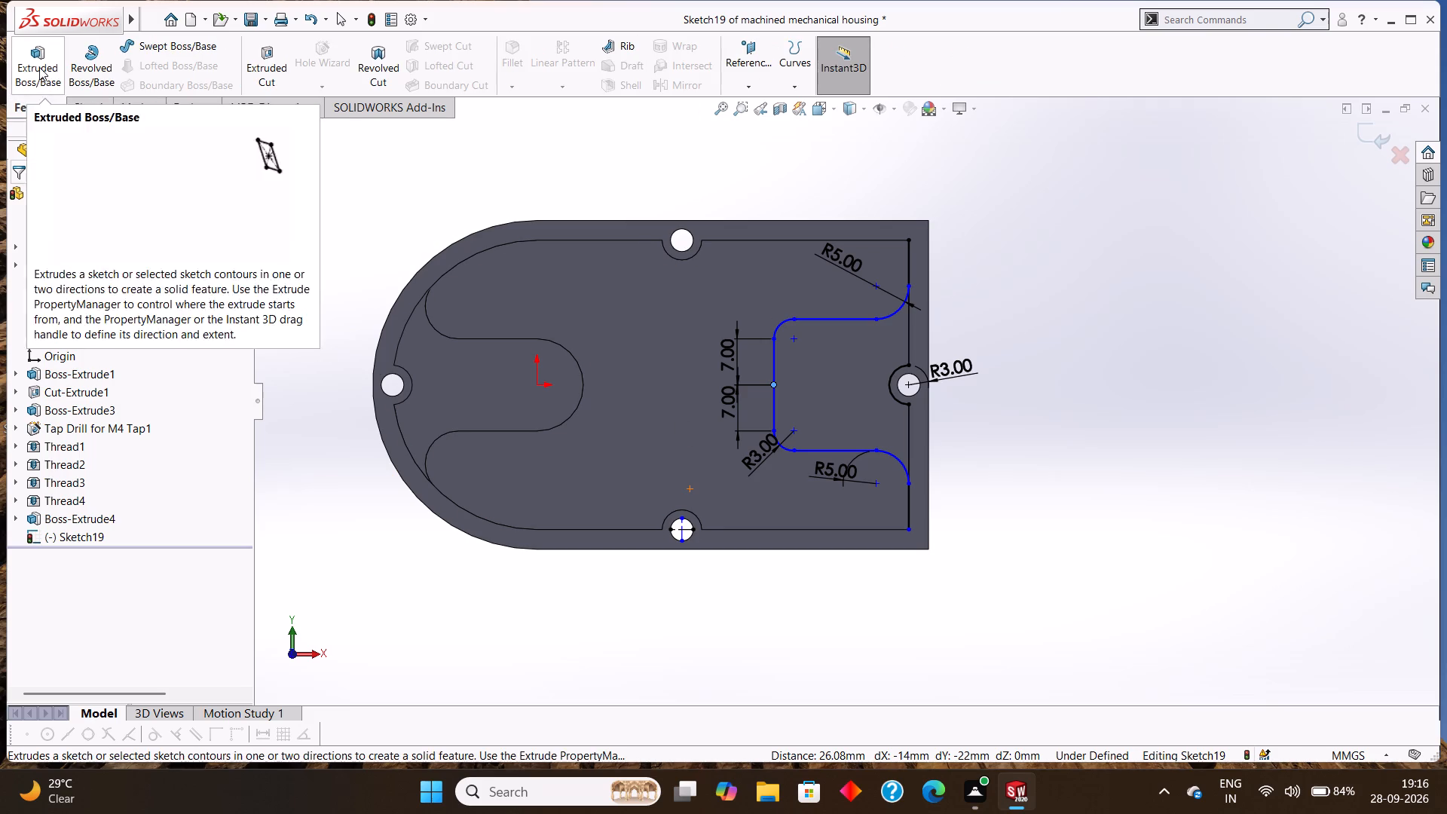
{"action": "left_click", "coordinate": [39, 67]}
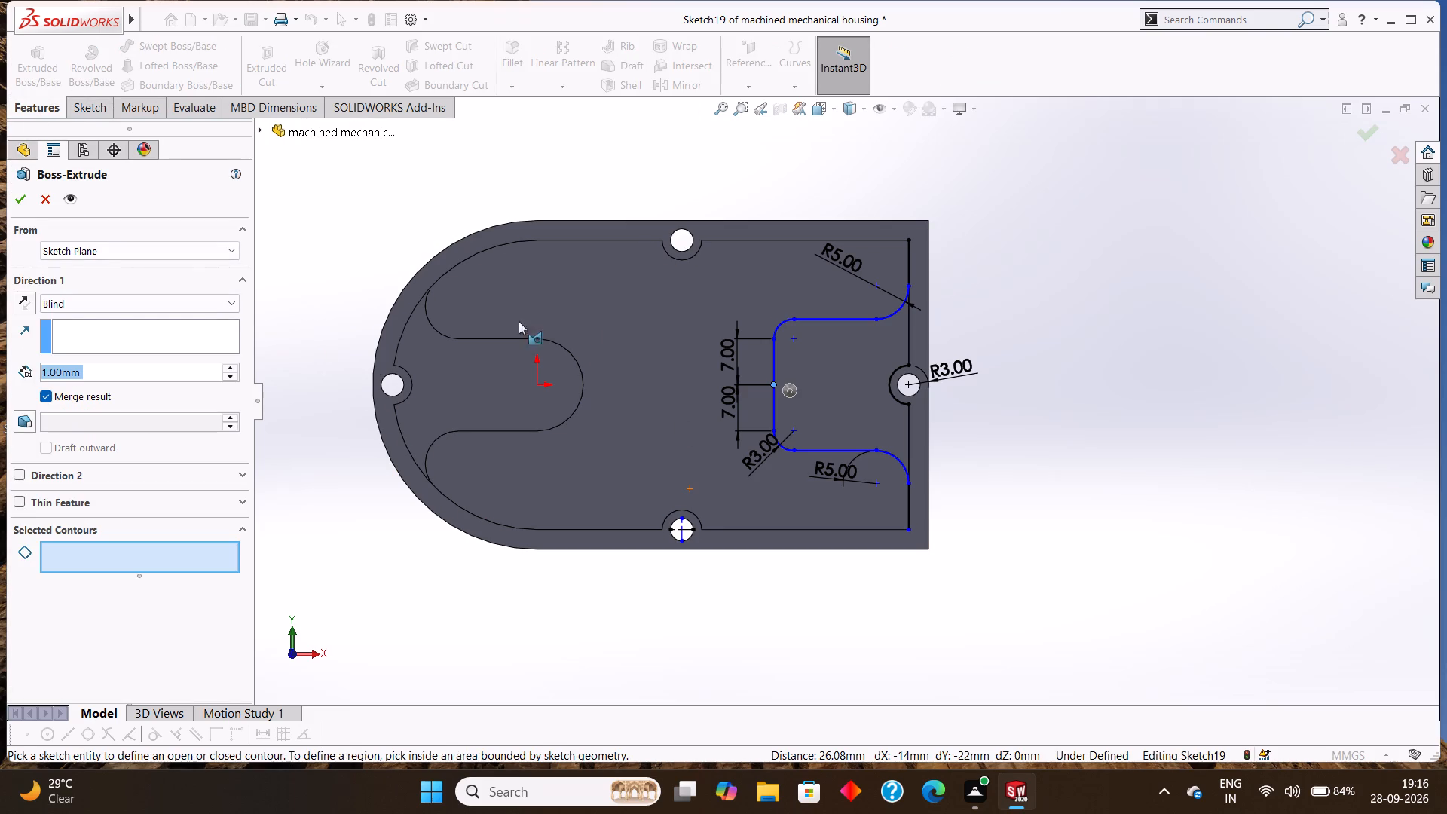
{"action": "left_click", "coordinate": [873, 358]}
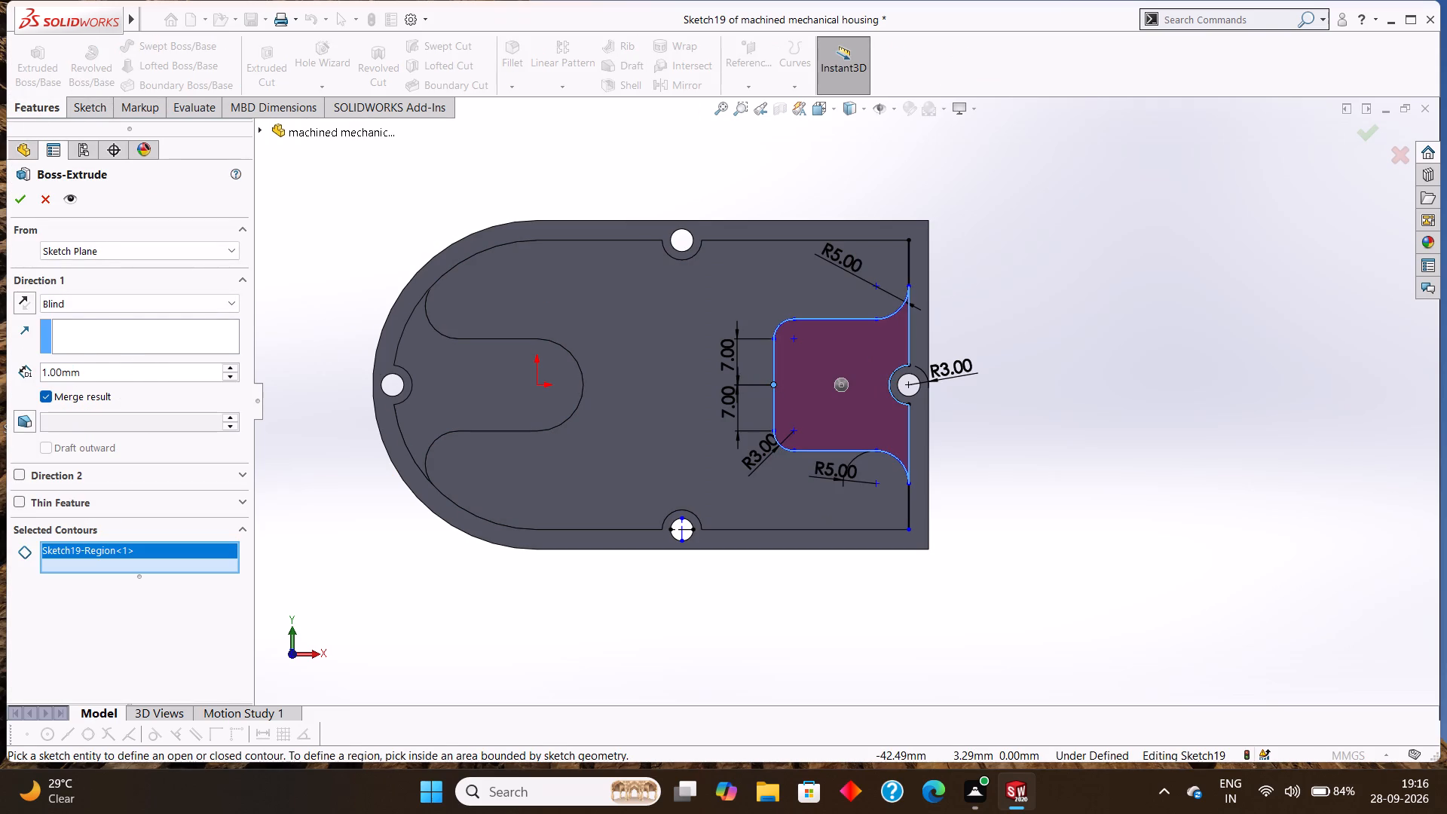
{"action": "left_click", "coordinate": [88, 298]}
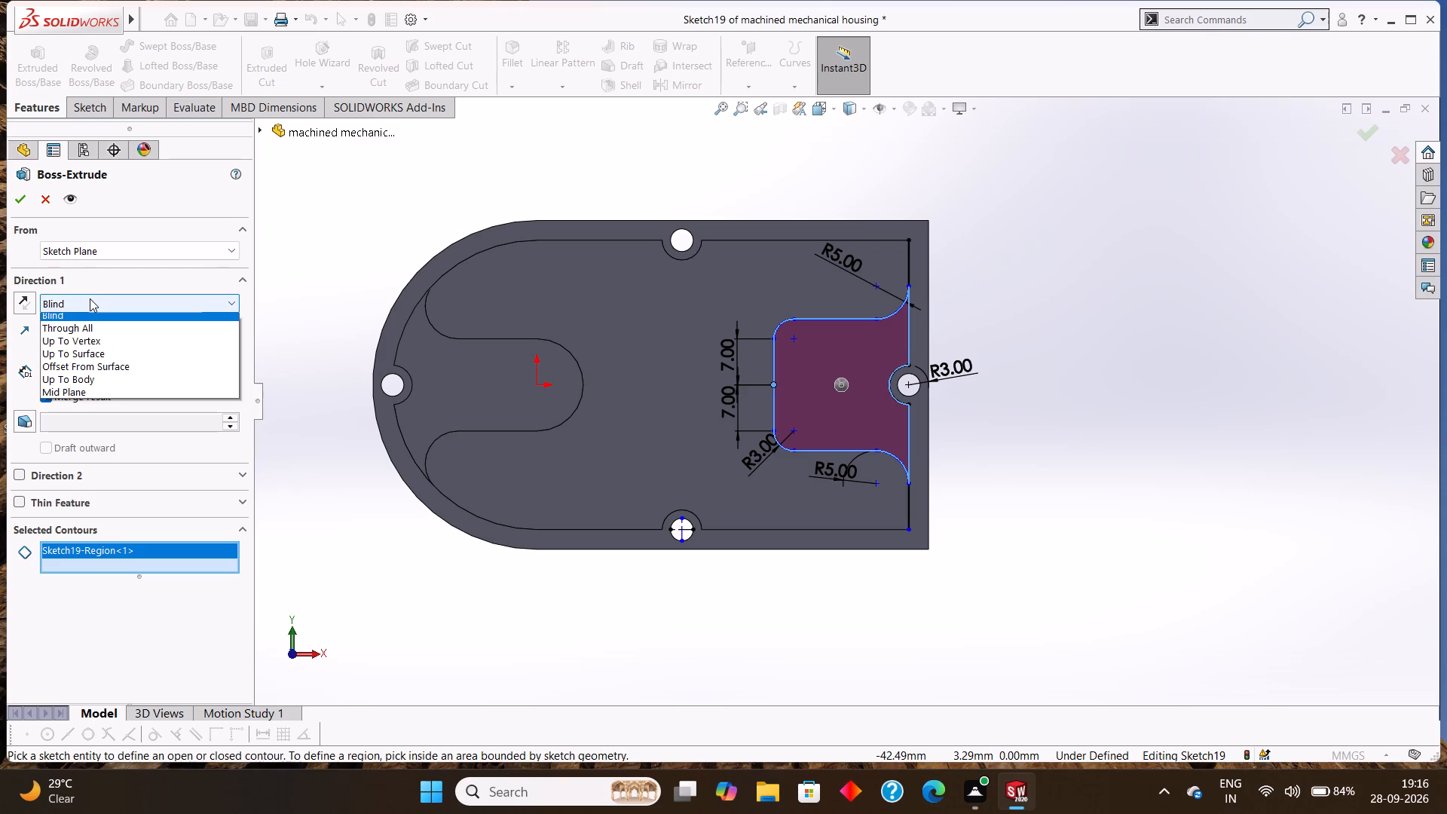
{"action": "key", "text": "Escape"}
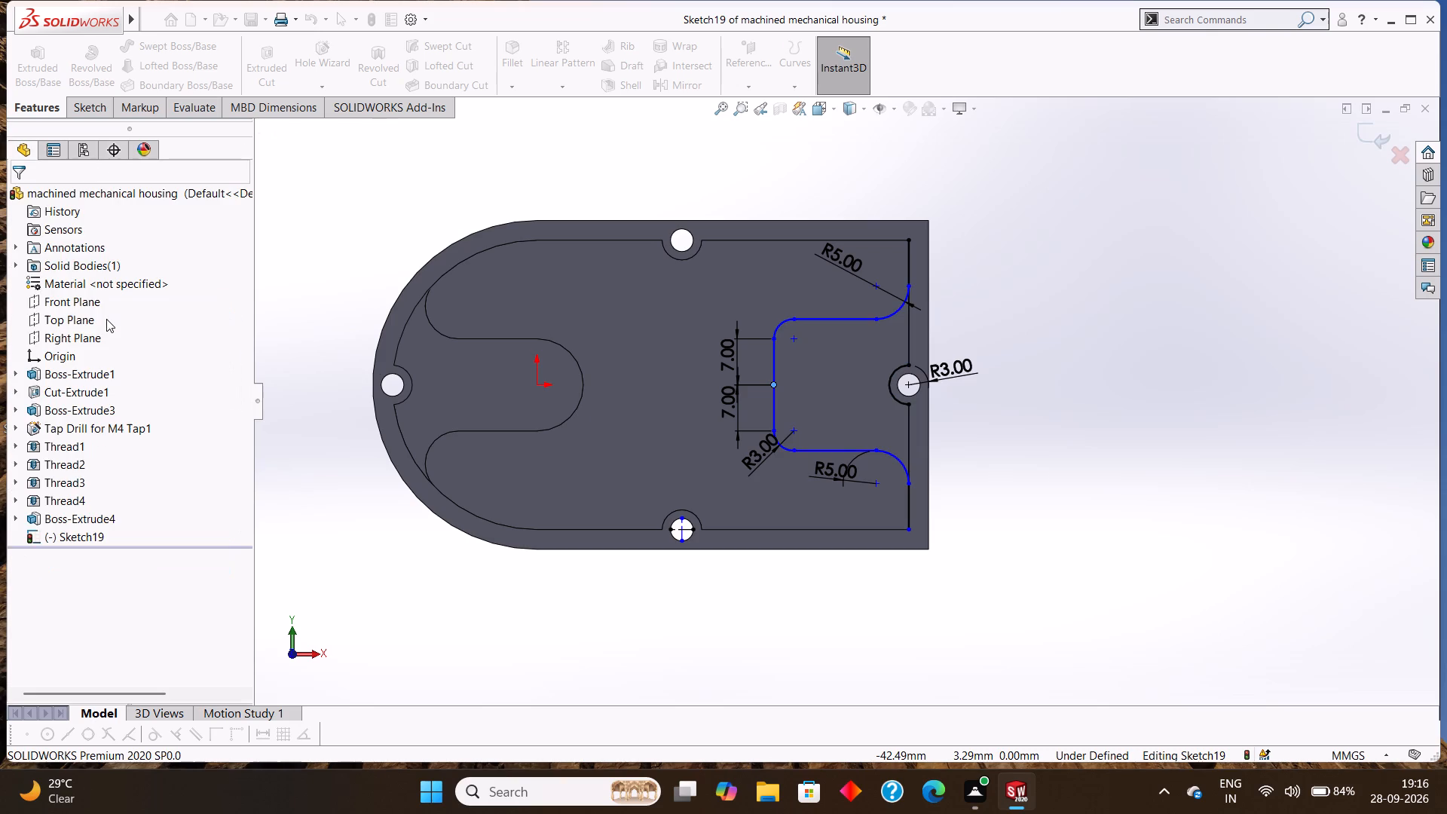
Extrude the closed rectangular profile region around the straight end wall's hole as a blind boss 5 mm deep, merged with the body.
{"action": "left_click", "coordinate": [32, 66]}
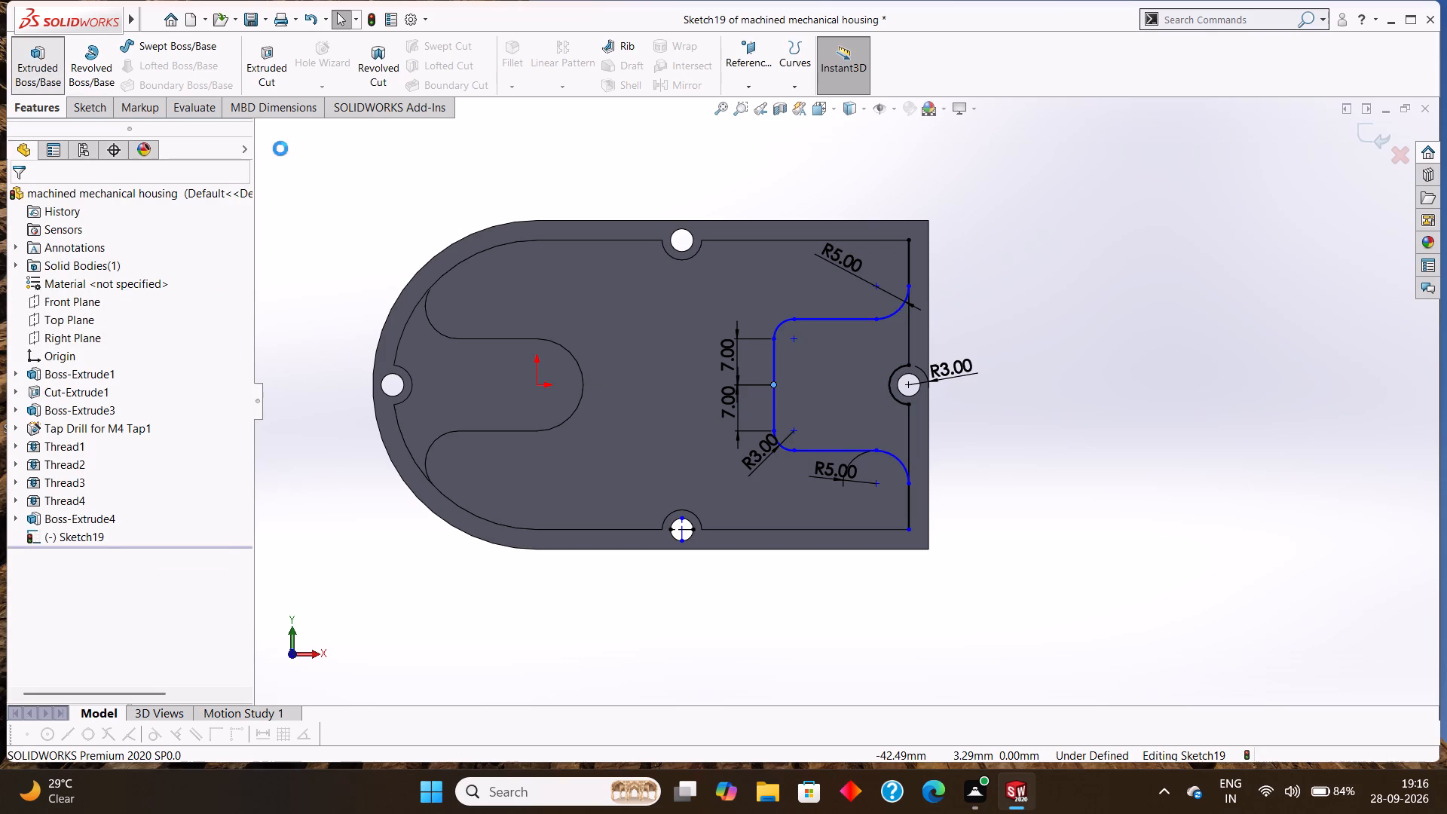
{"action": "left_click", "coordinate": [846, 356]}
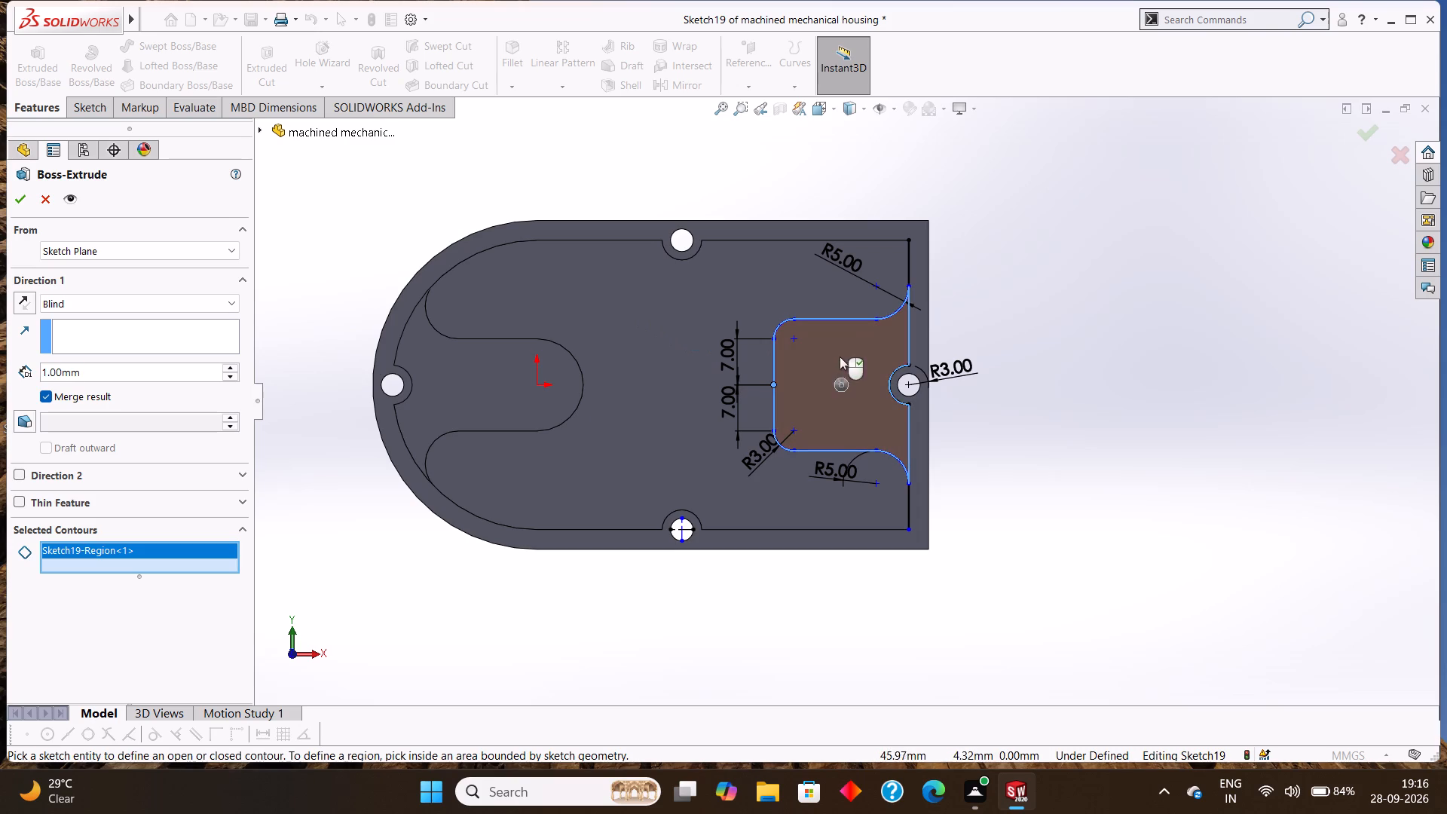
{"action": "left_click_drag", "start_coordinate": [121, 375], "coordinate": [106, 375]}
{"action": "left_click_drag", "start_coordinate": [106, 375], "coordinate": [29, 375]}
{"action": "key", "text": "5"}
{"action": "key", "text": "Return"}
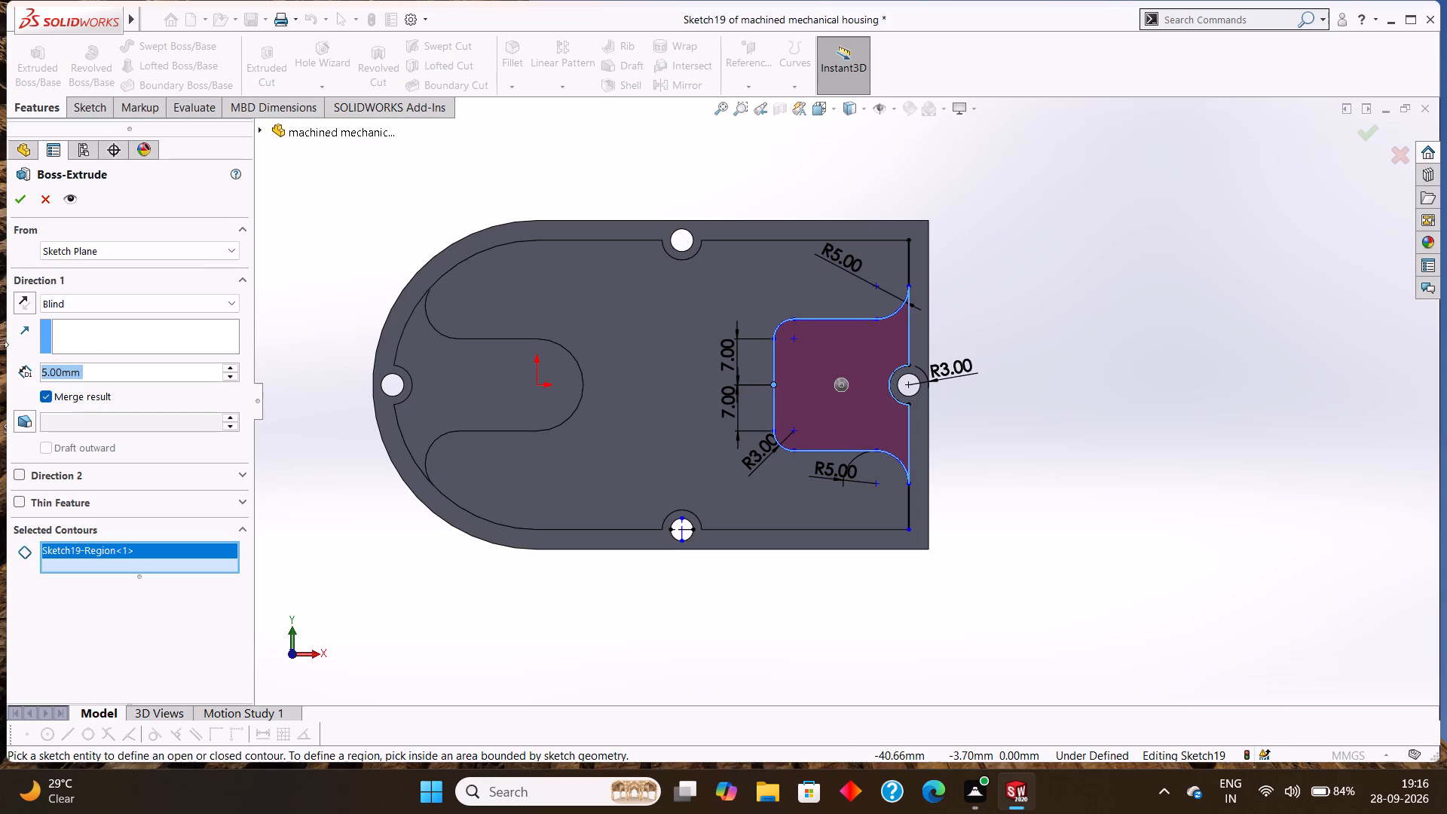
{"action": "left_click", "coordinate": [10, 198]}
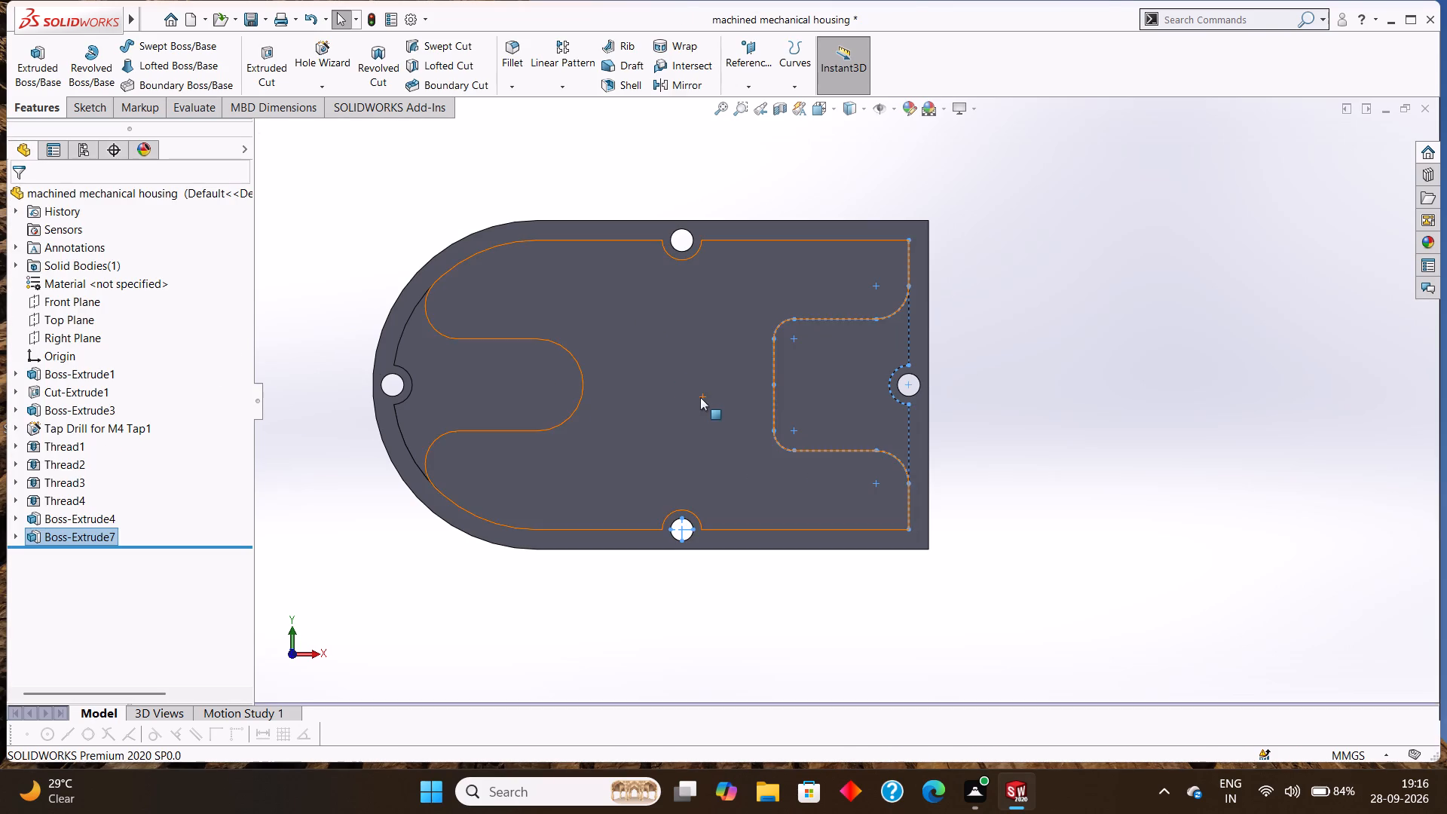
Start a new sketch on the top face of the rectangular raised feature.
{"action": "left_click", "coordinate": [1089, 392]}
{"action": "middle_click_drag", "start_coordinate": [1092, 415], "coordinate": [1099, 338]}
{"action": "scroll", "coordinate": [1085, 368], "scroll_direction": "up", "scroll_amount": 1}
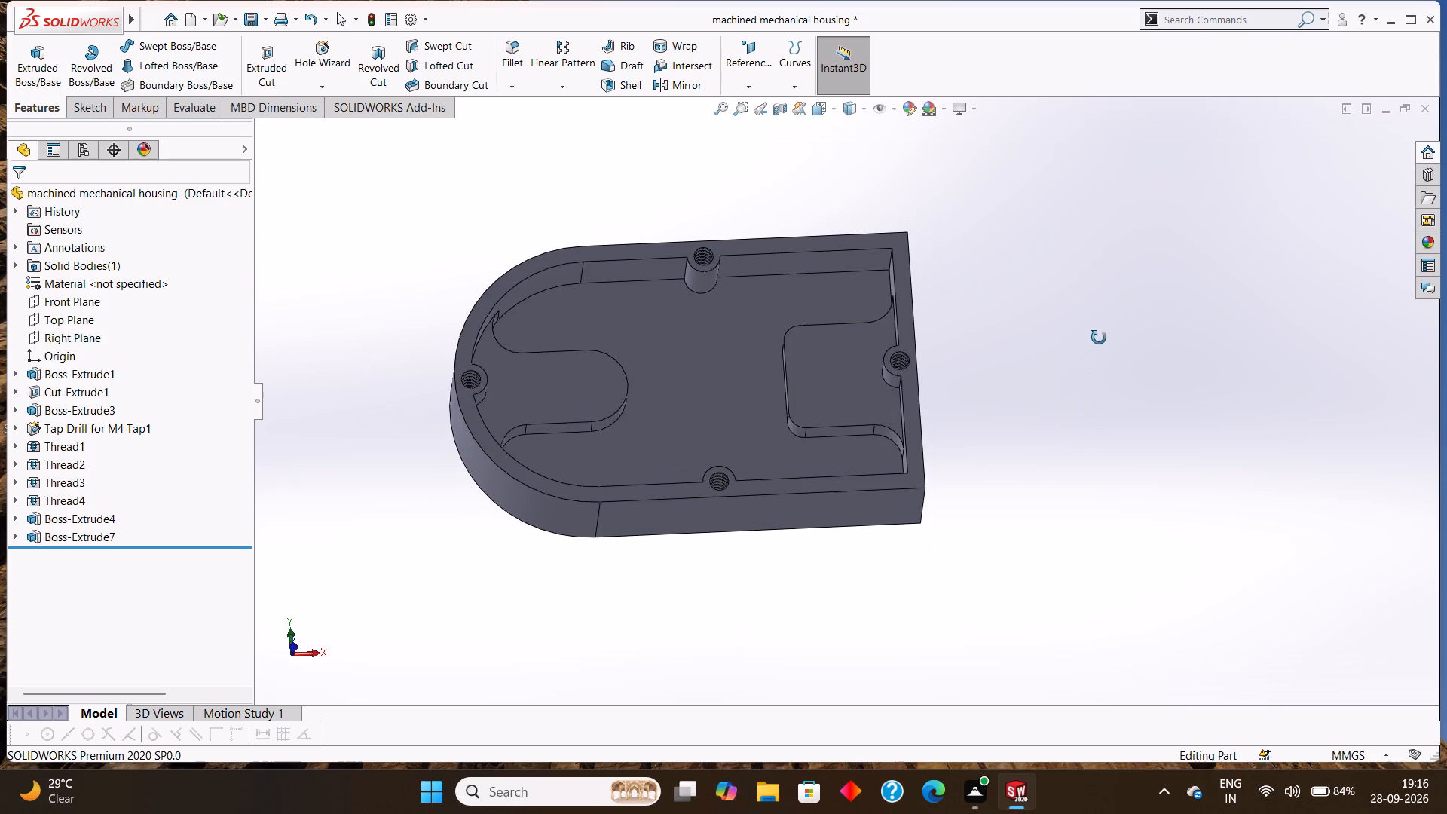
{"action": "middle_click_drag", "start_coordinate": [1099, 338], "coordinate": [1104, 350]}
{"action": "left_click", "coordinate": [840, 370]}
{"action": "left_click", "coordinate": [904, 331]}
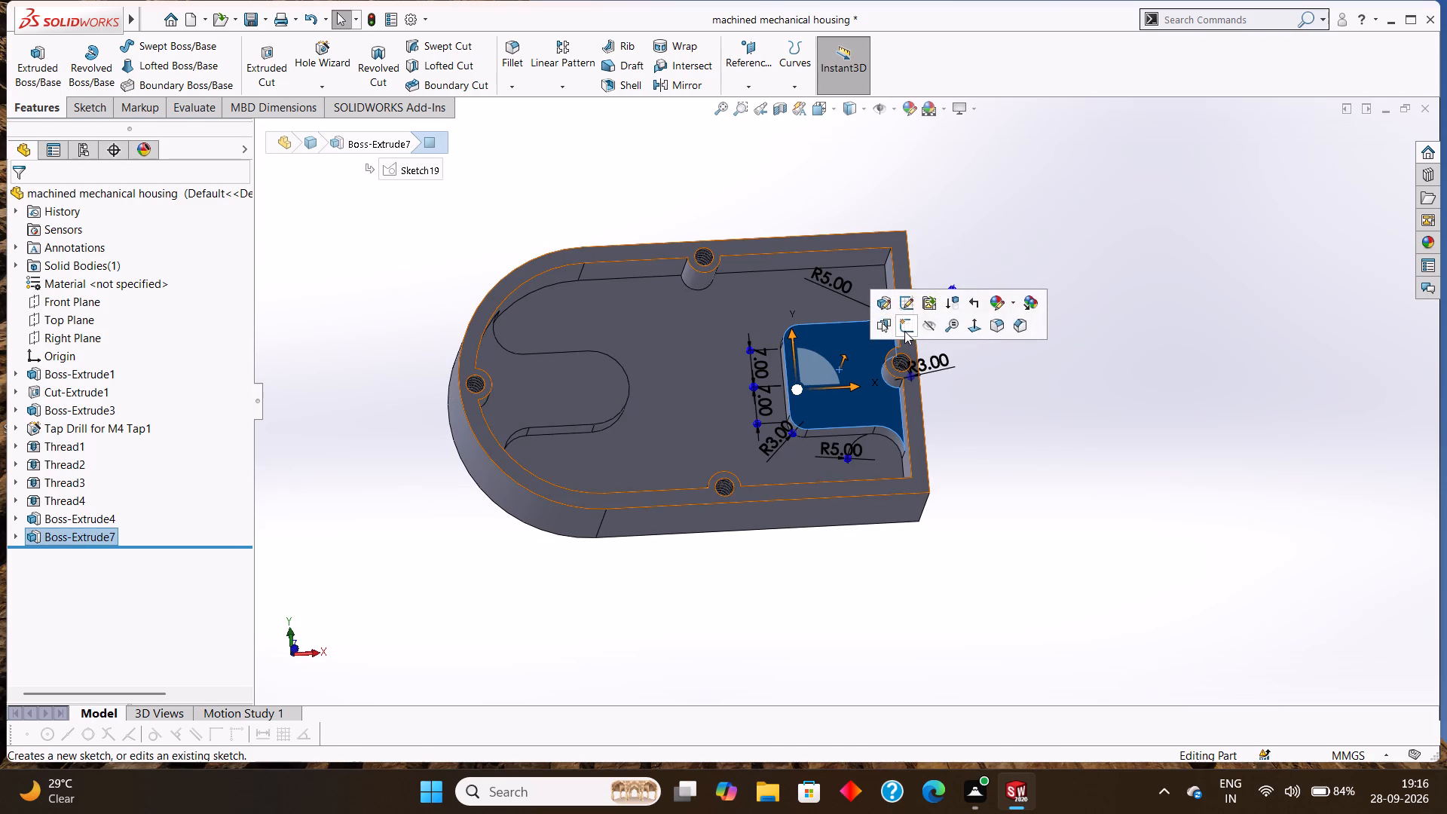
{"action": "key", "text": "Escape"}
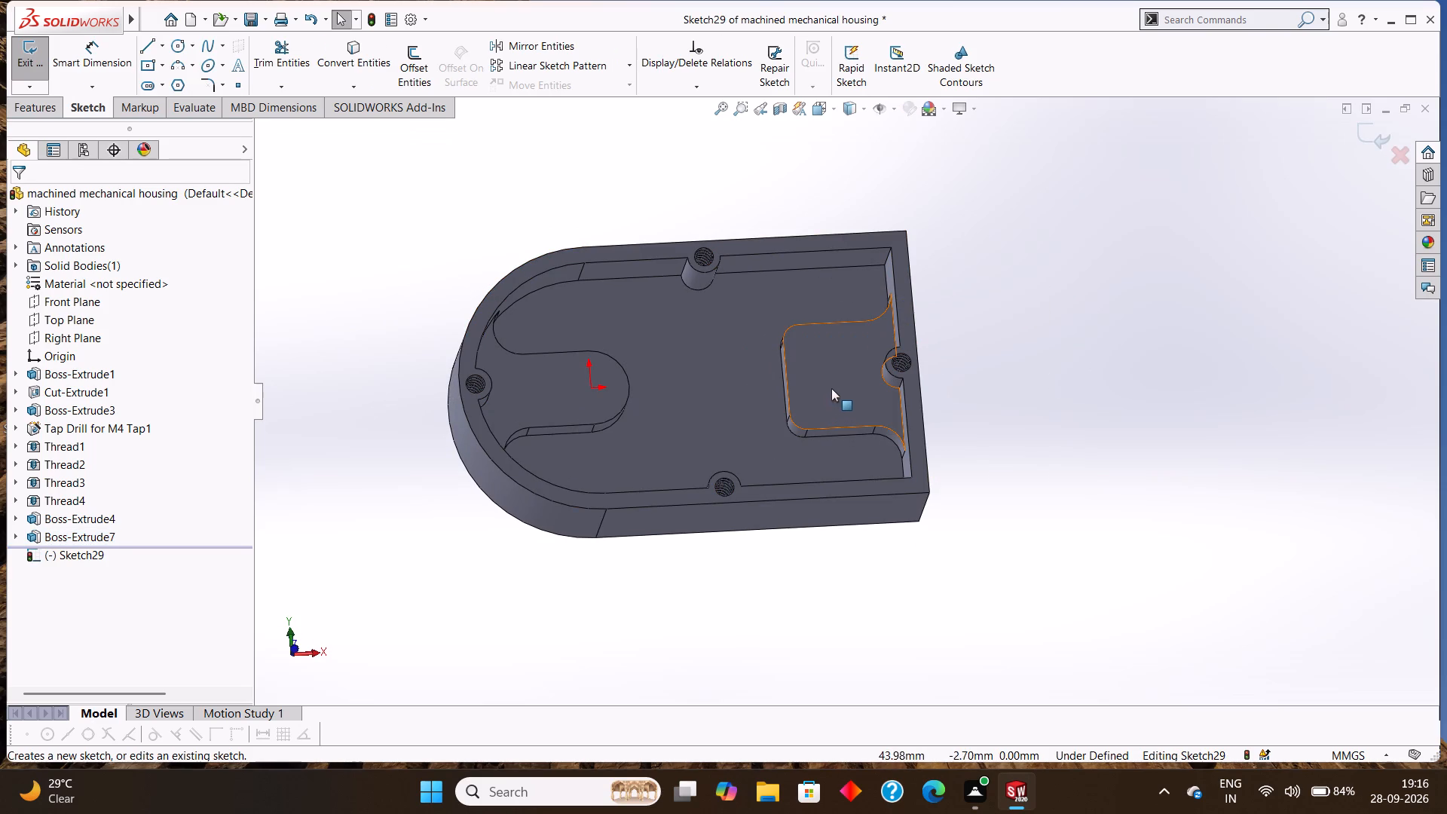
{"action": "right_click", "coordinate": [824, 360]}
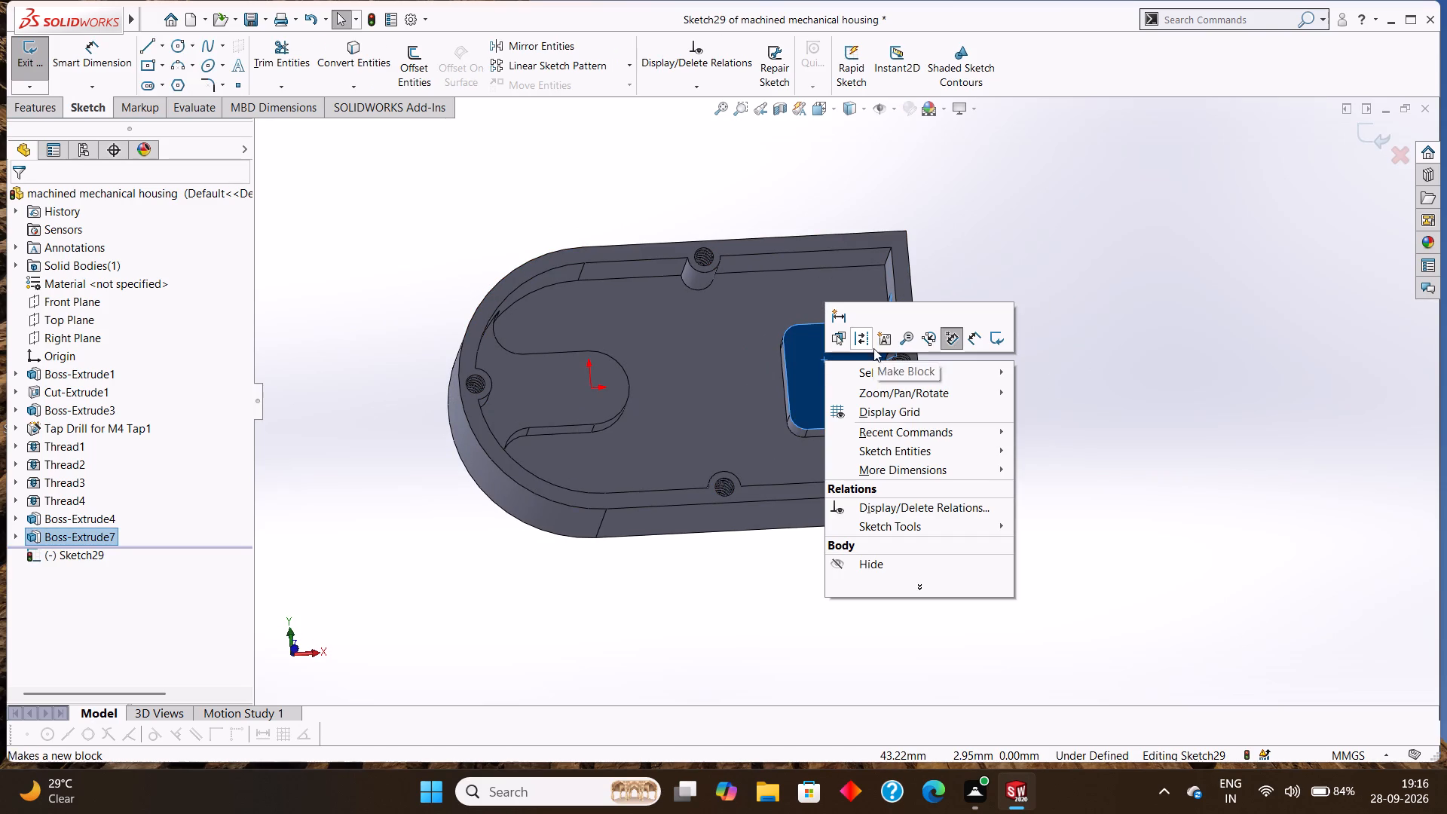
{"action": "key", "text": "Escape"}
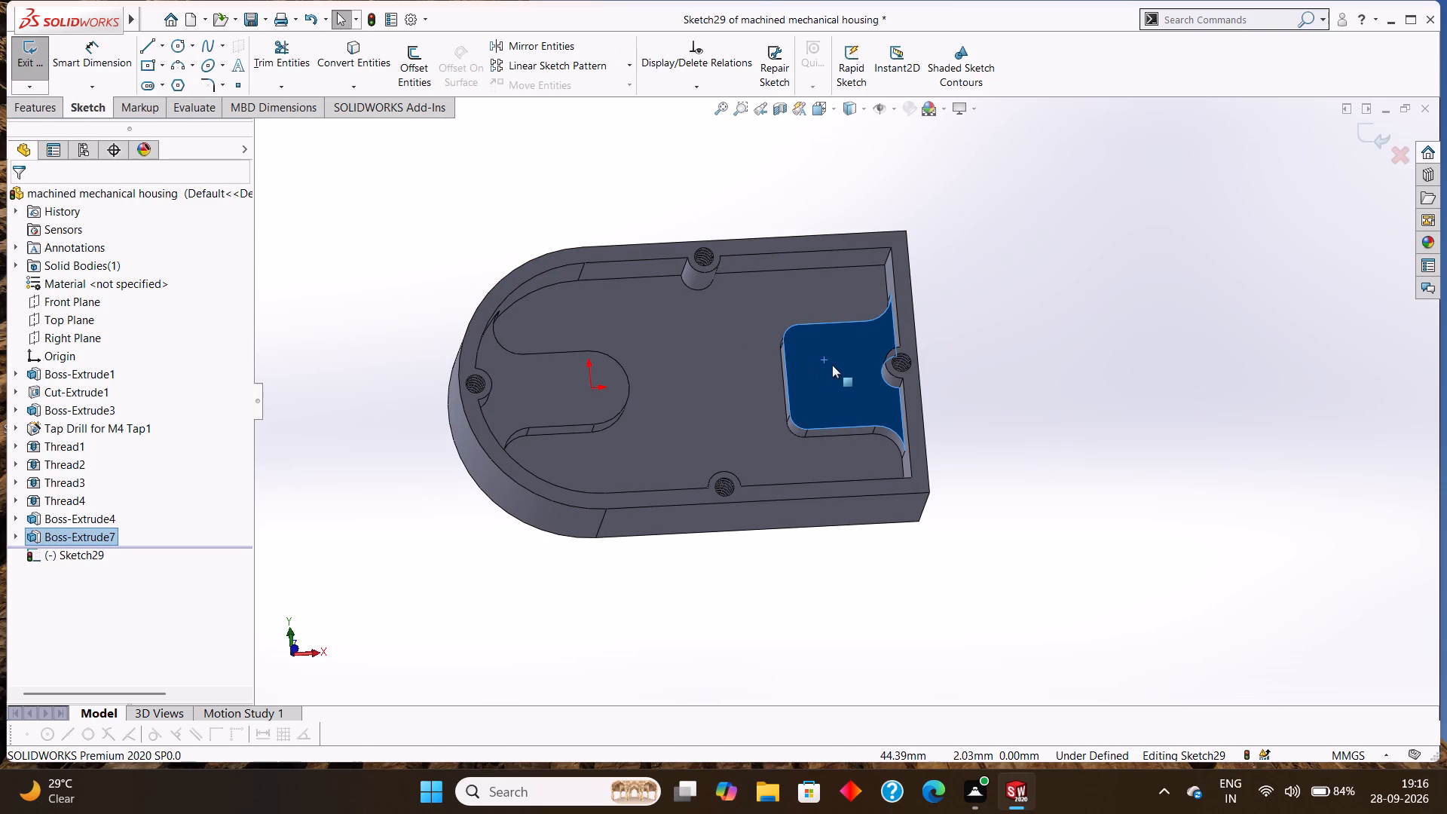
{"action": "key", "text": "ctrl+8"}
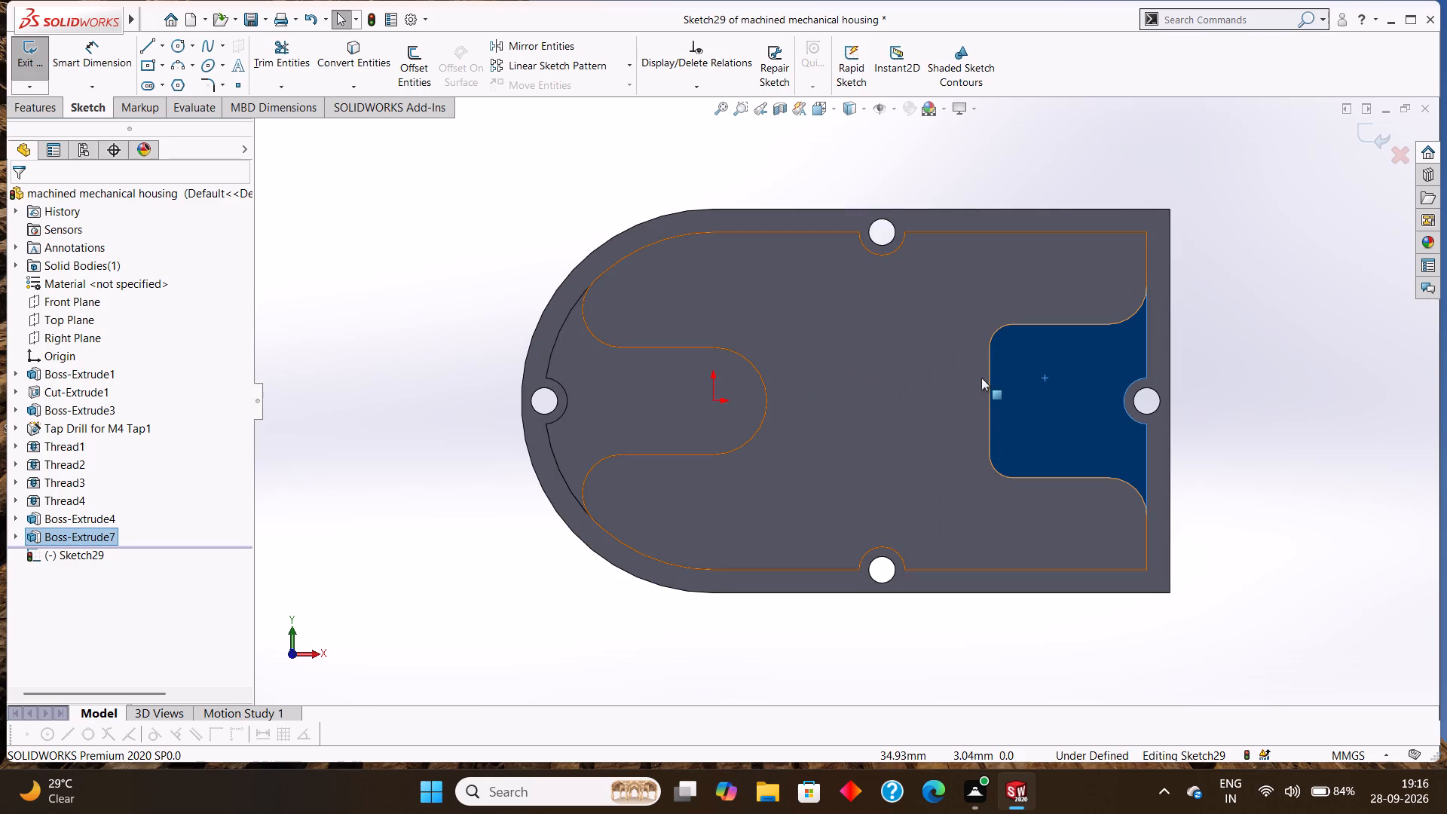
{"action": "key", "text": "Escape"}
{"action": "key", "text": "Escape"}
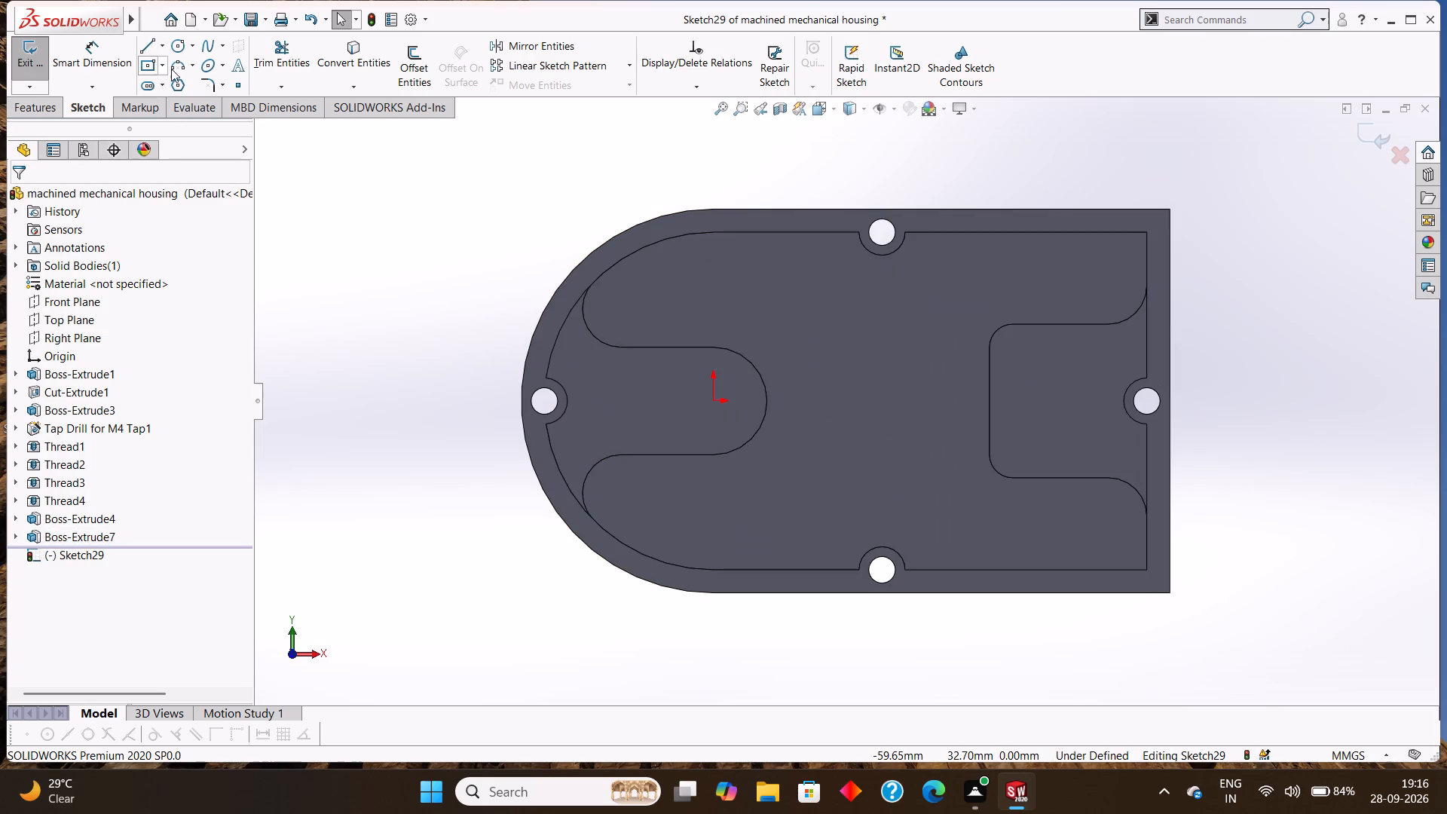
Draw a 4 mm radius circle on the rectangular raised feature, centred about 43 mm from the origin and horizontally level with it.
{"action": "left_click", "coordinate": [176, 39]}
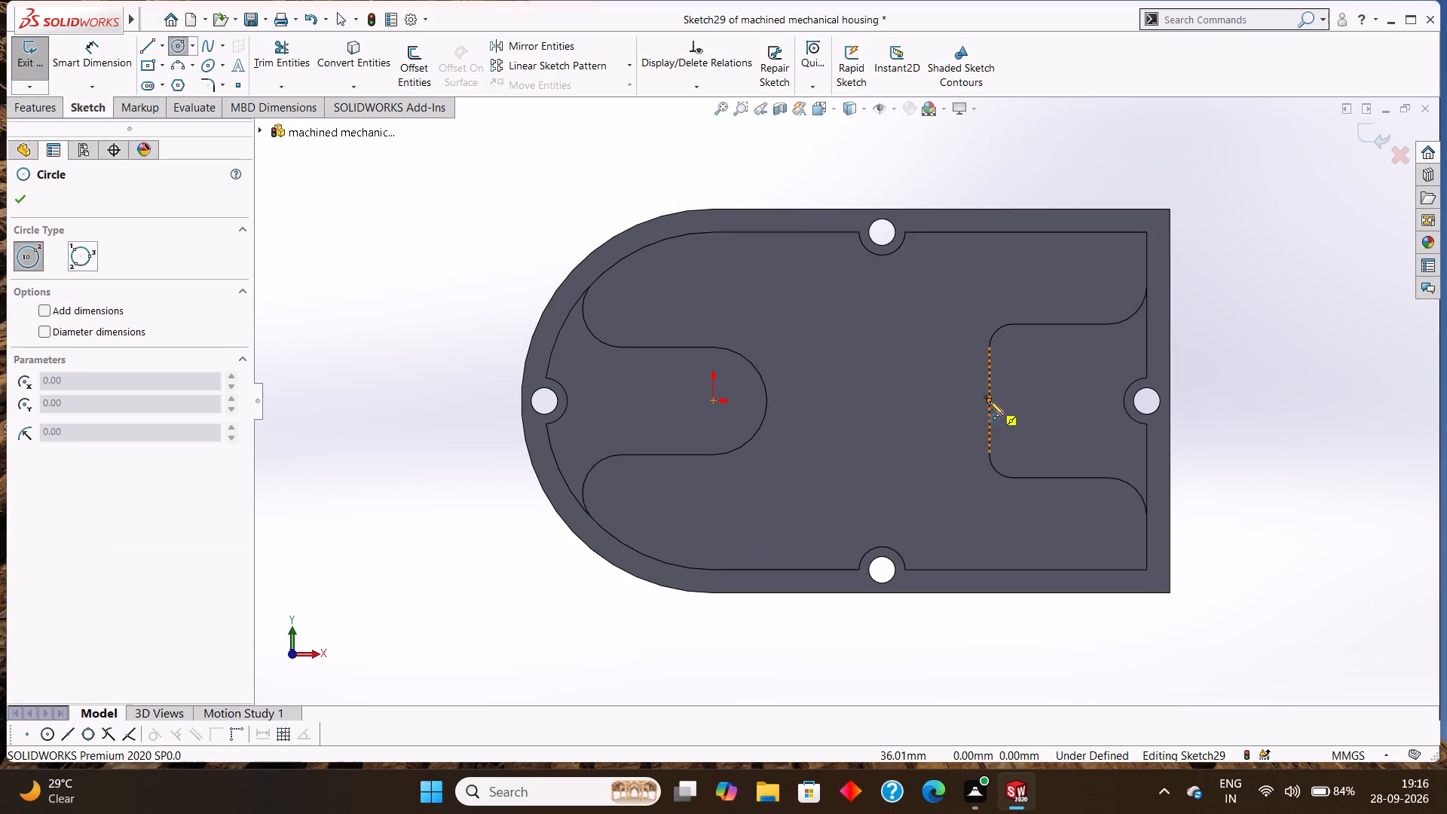
{"action": "left_click", "coordinate": [1044, 400]}
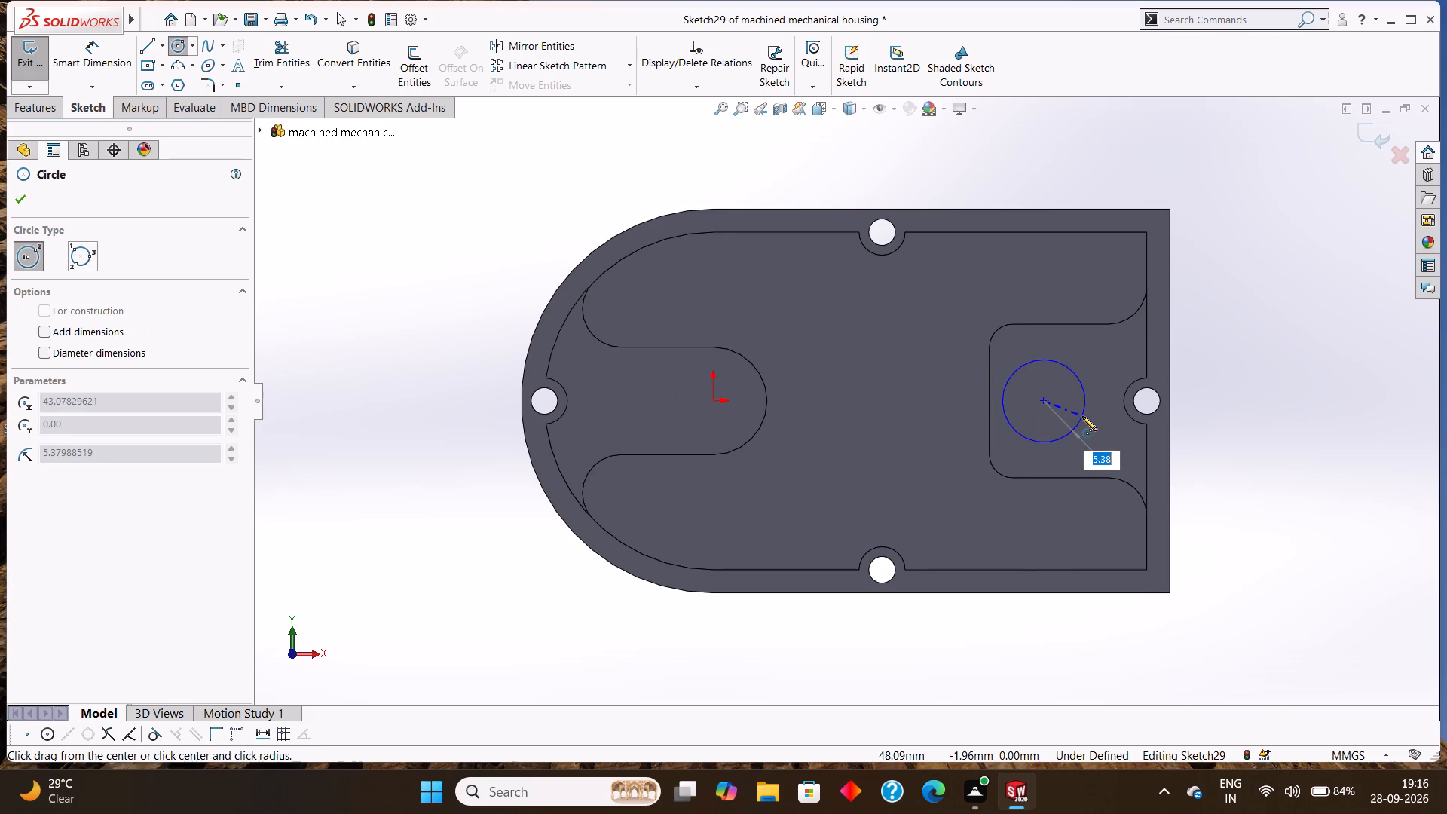
{"action": "key", "text": "4"}
{"action": "key", "text": "Return"}
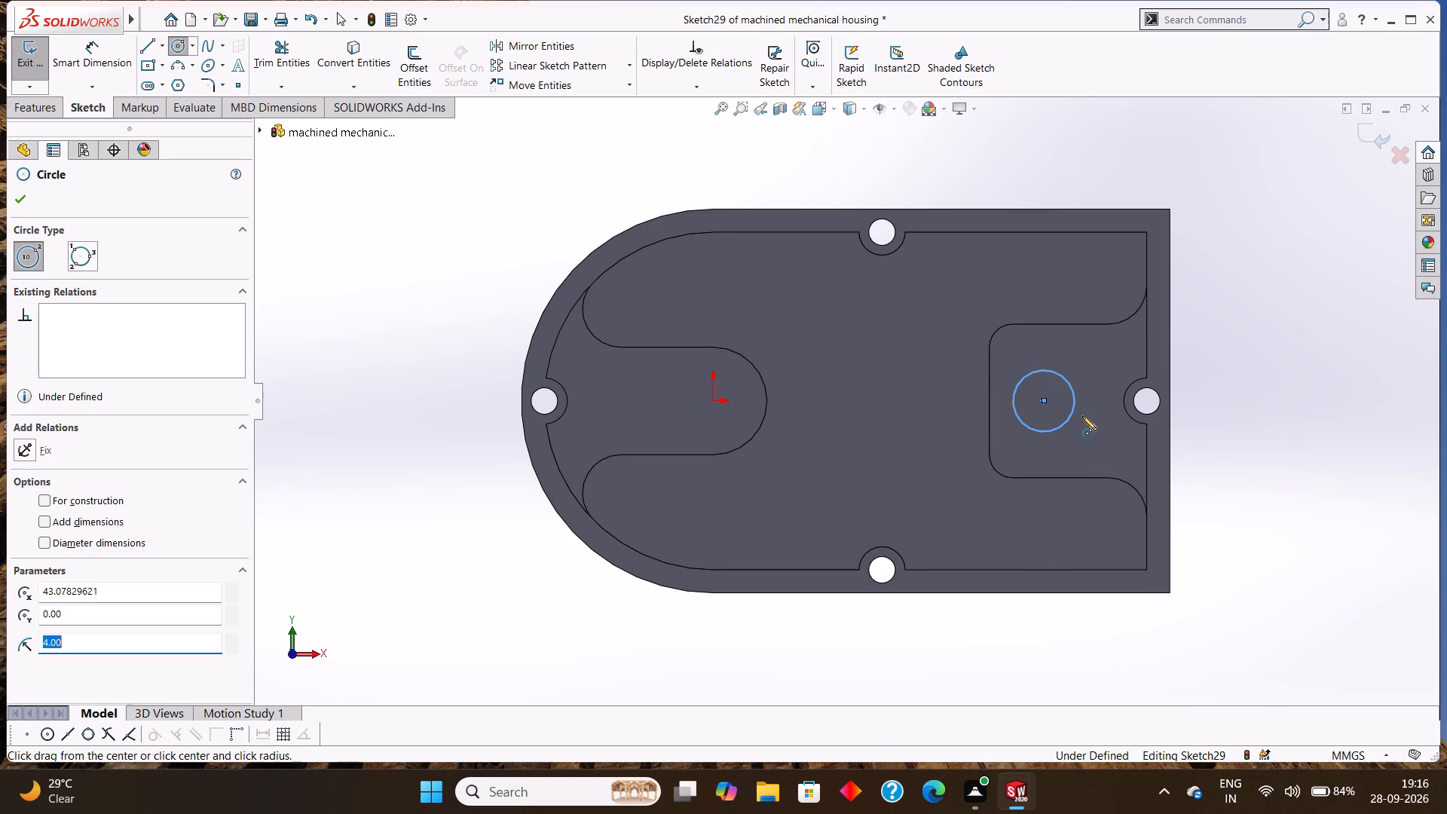
Dimension the circle's centre 7 mm from the rectangular raised feature's straight edge facing the origin.
{"action": "left_click", "coordinate": [20, 200]}
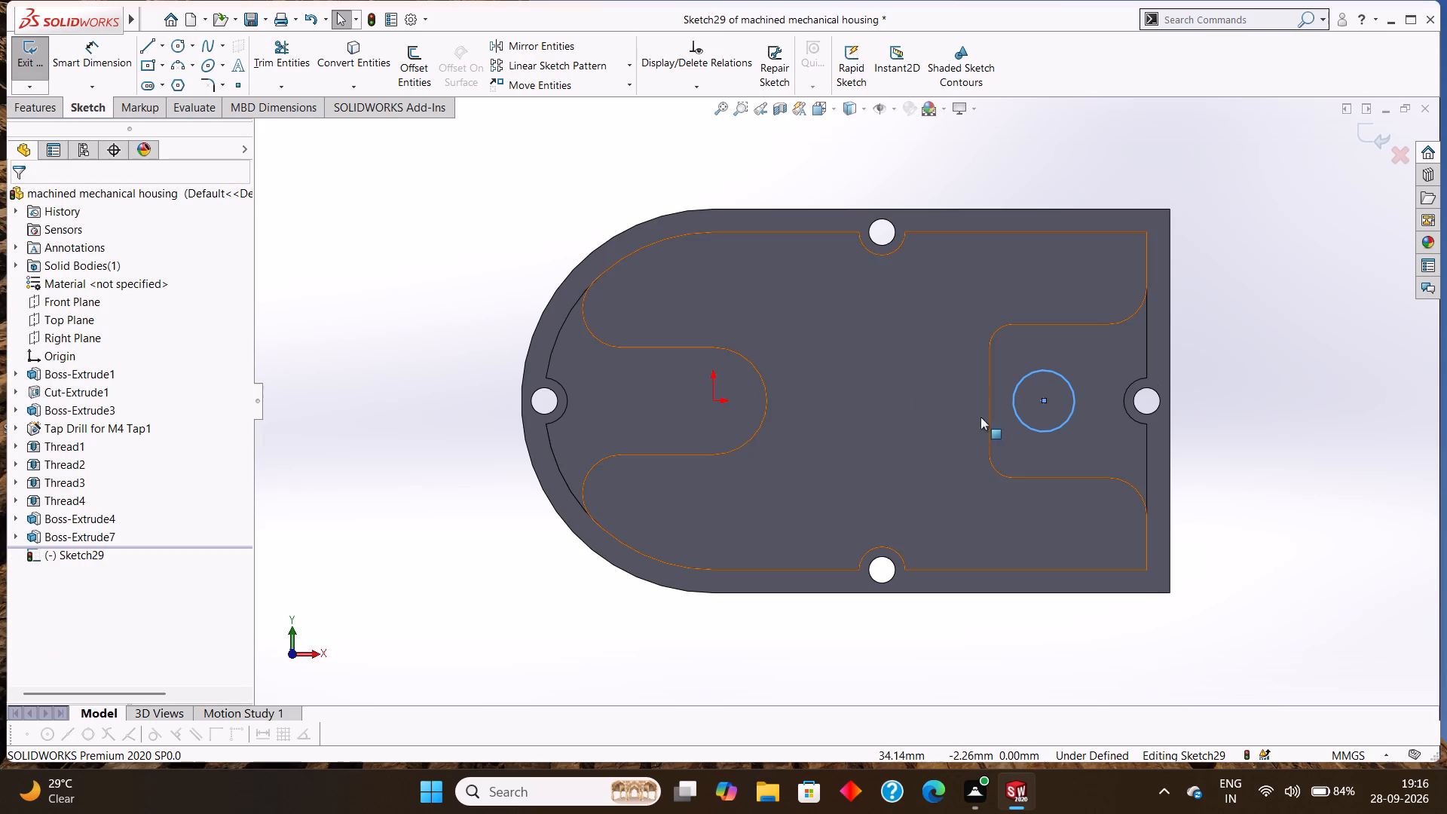
{"action": "left_click", "coordinate": [99, 47]}
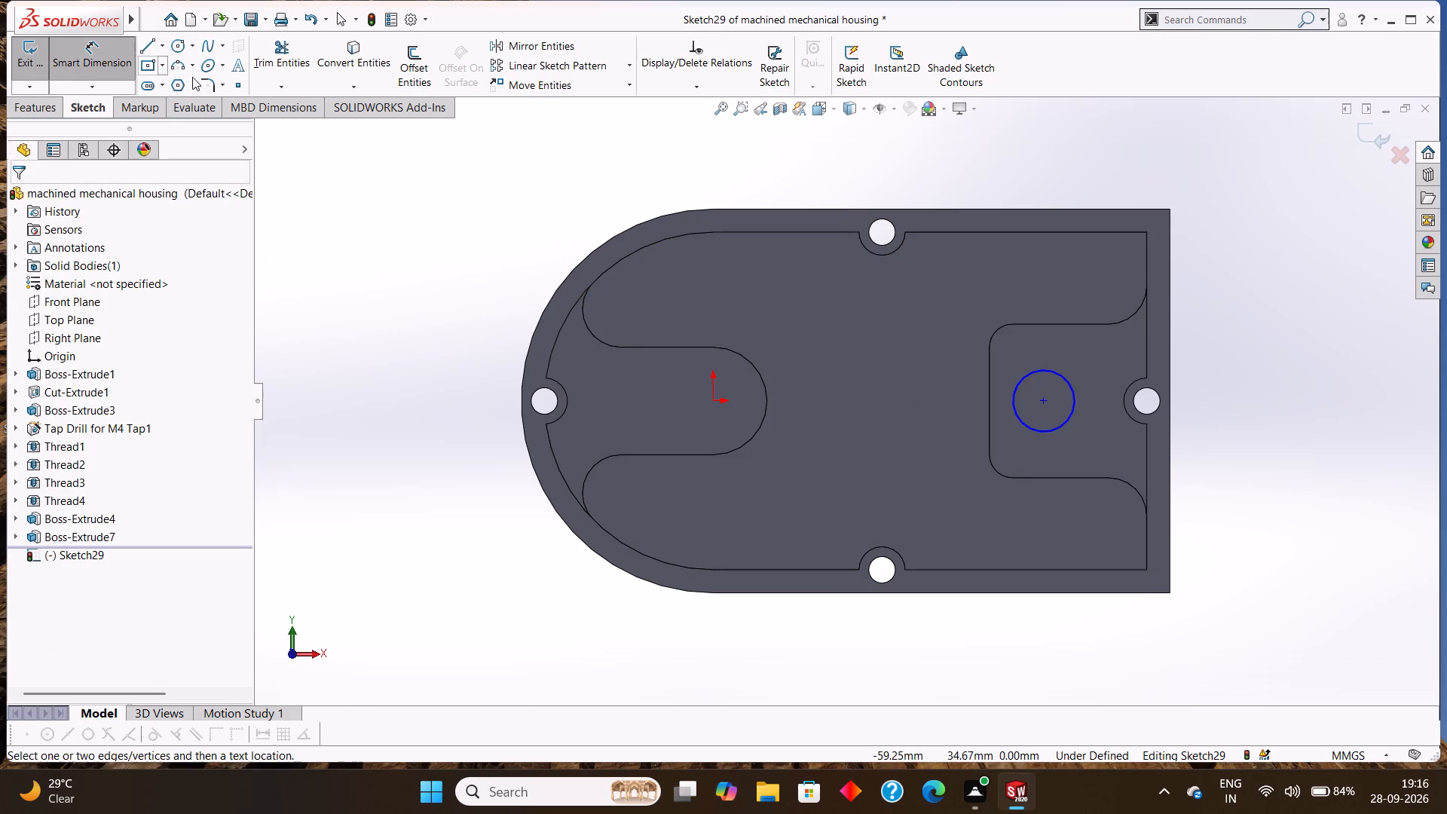
{"action": "left_click", "coordinate": [989, 387]}
{"action": "left_click", "coordinate": [1043, 400]}
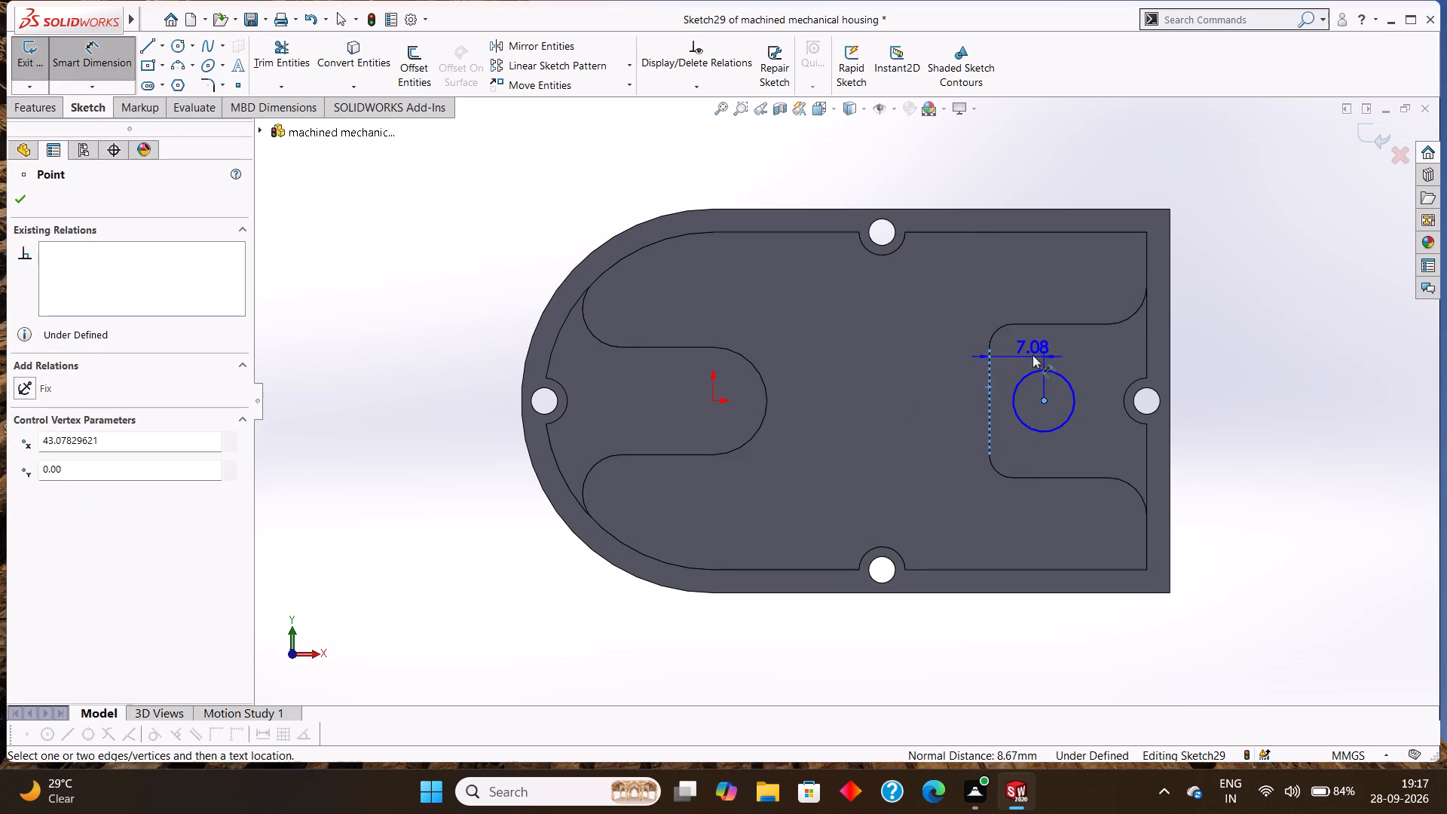
{"action": "left_click", "coordinate": [1032, 351]}
{"action": "key", "text": "7"}
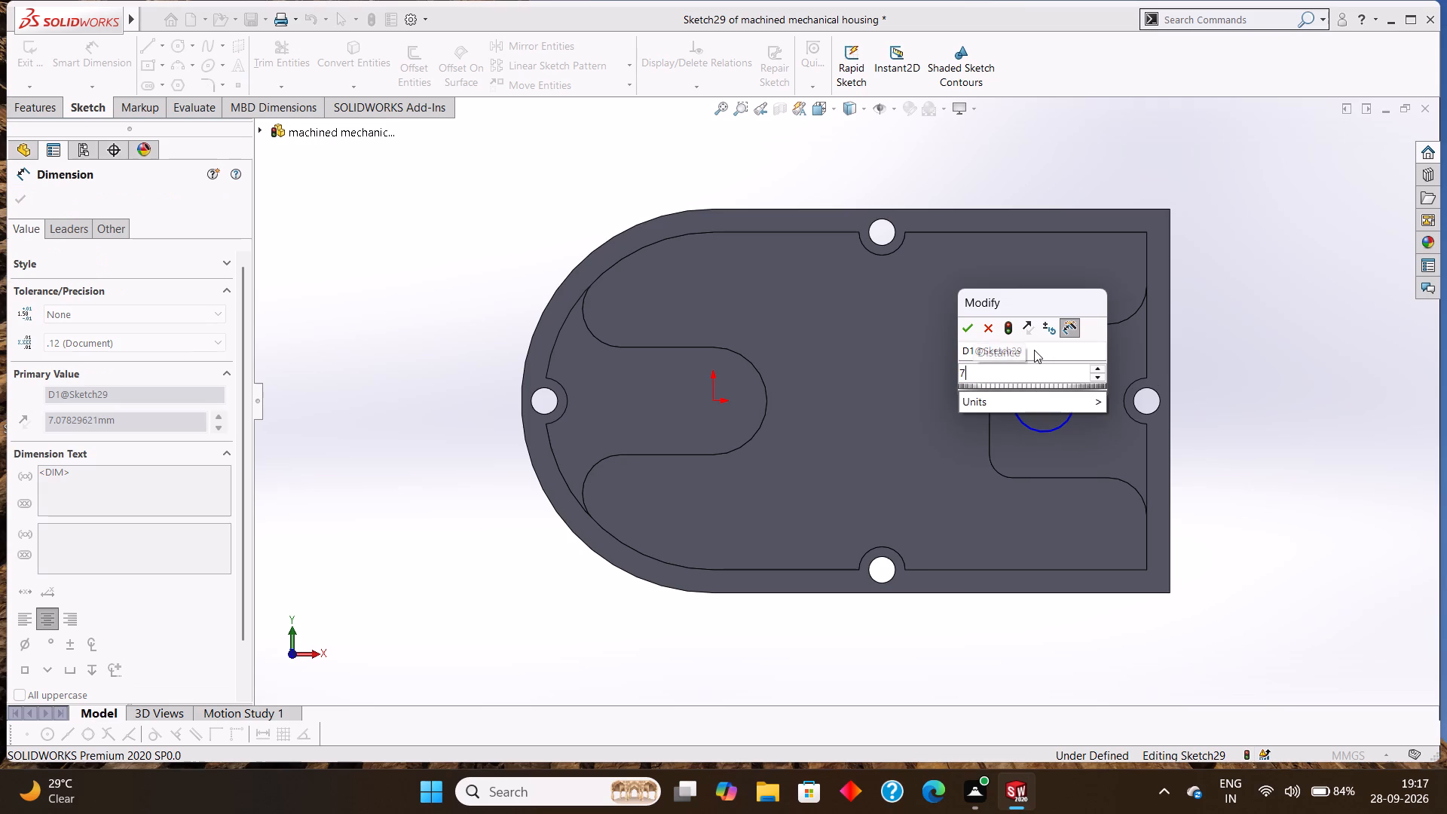
{"action": "key", "text": "Return"}
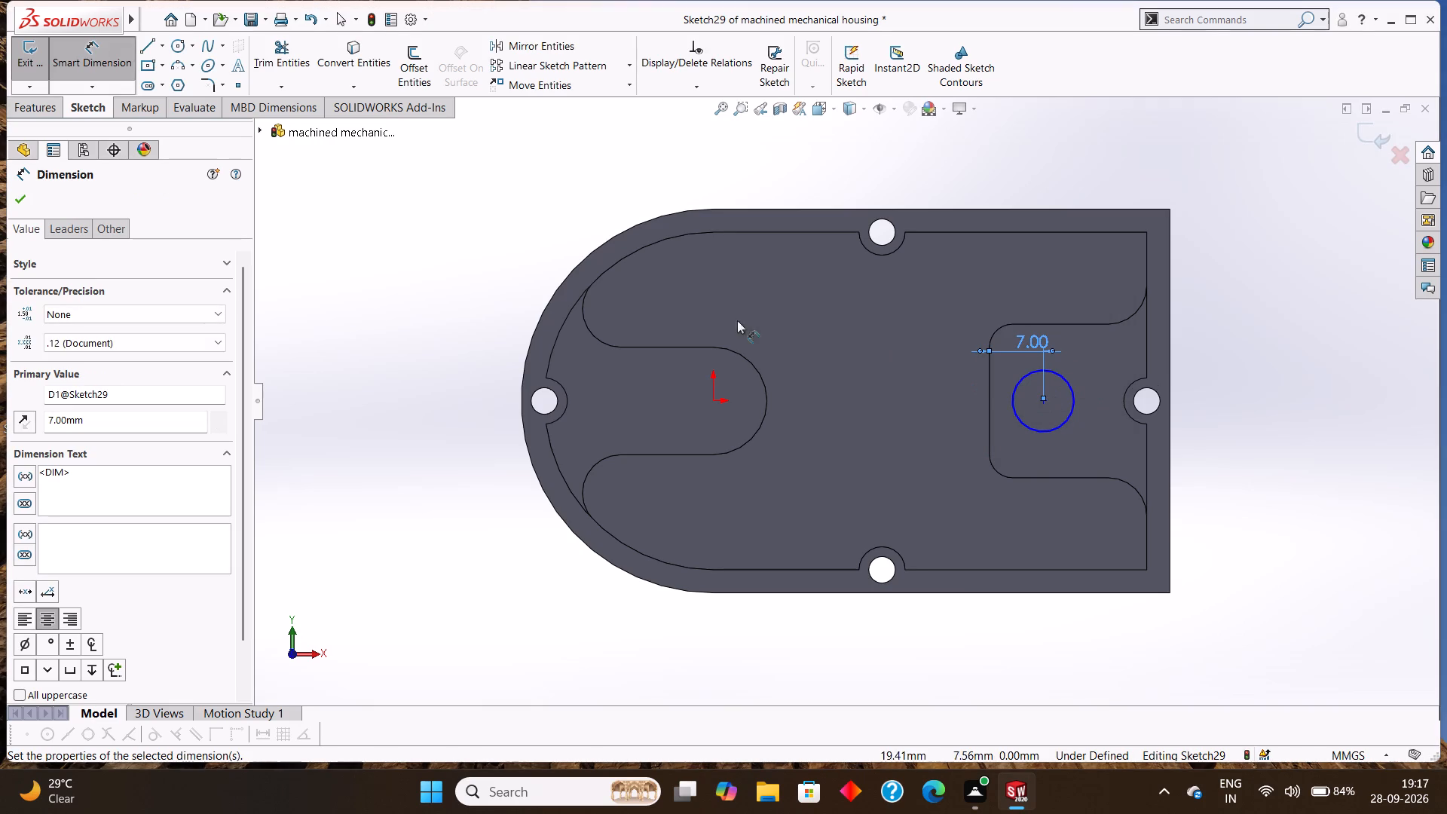
{"action": "left_click", "coordinate": [26, 200]}
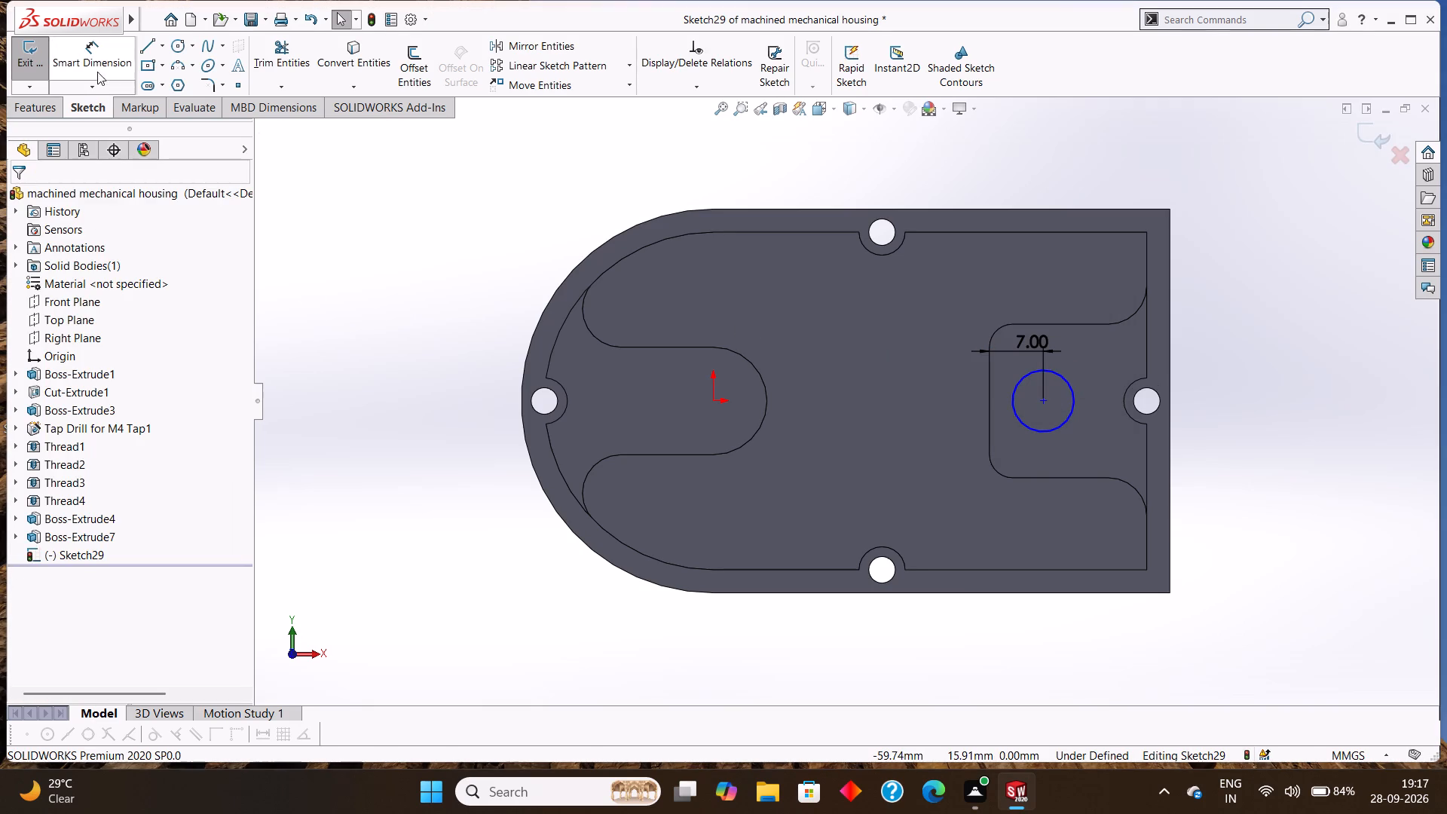
Dimension the diameter of the circle on the rectangular raised feature.
{"action": "left_click", "coordinate": [97, 63]}
{"action": "left_click", "coordinate": [1025, 378]}
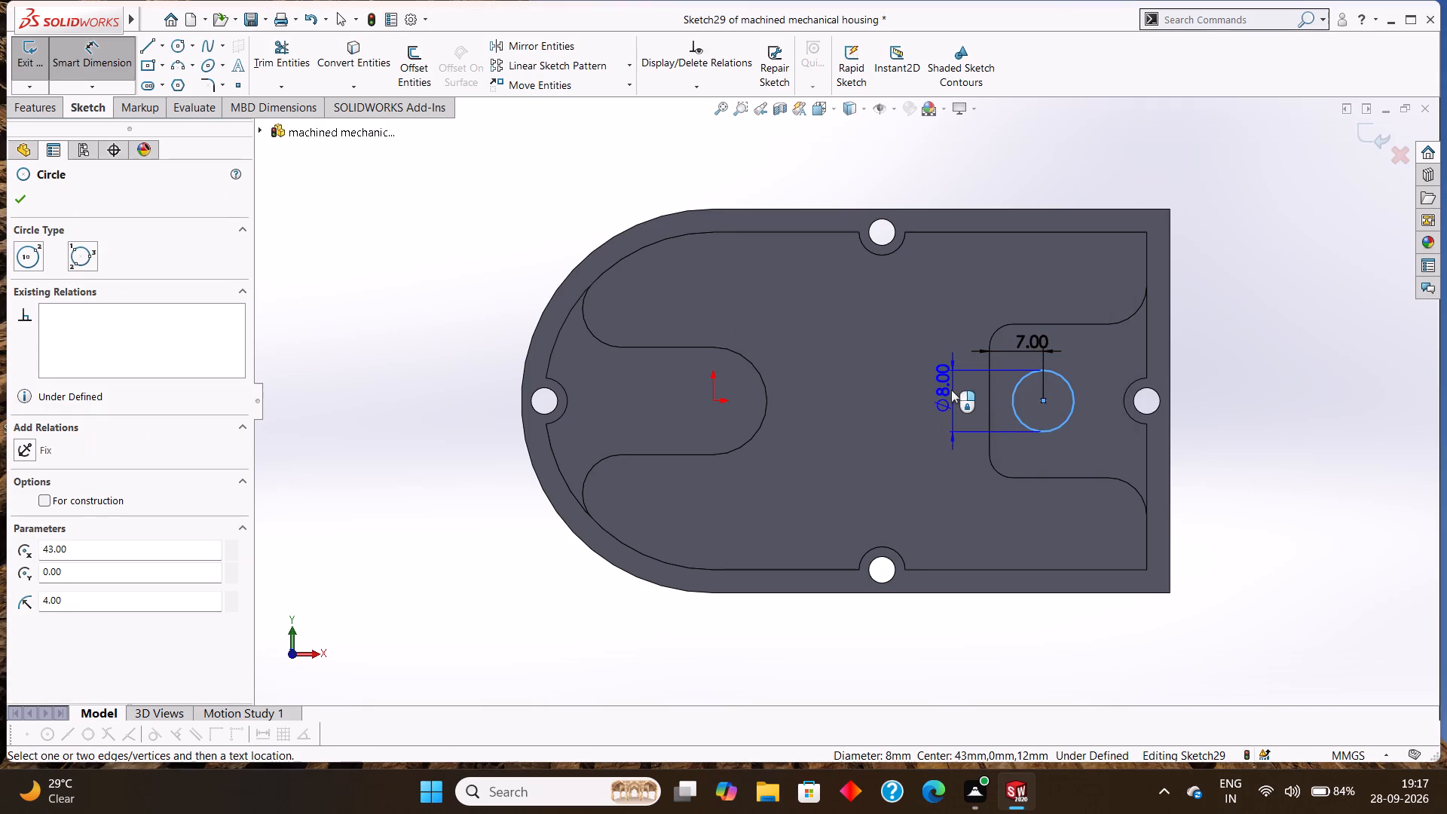
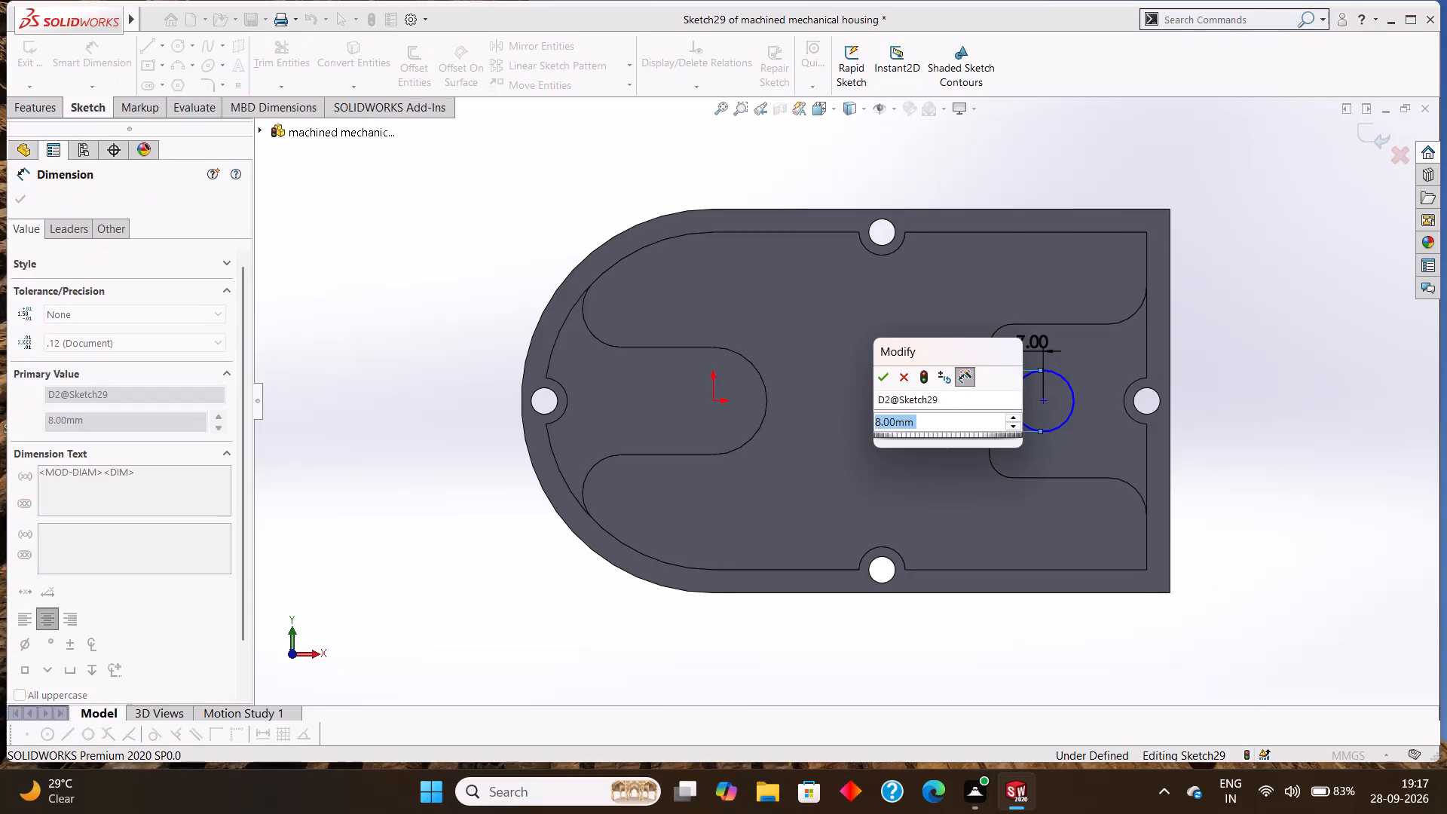
Accept 8 mm as the diameter dimension of the circle on the rectangular pad.
{"action": "left_click", "coordinate": [881, 375]}
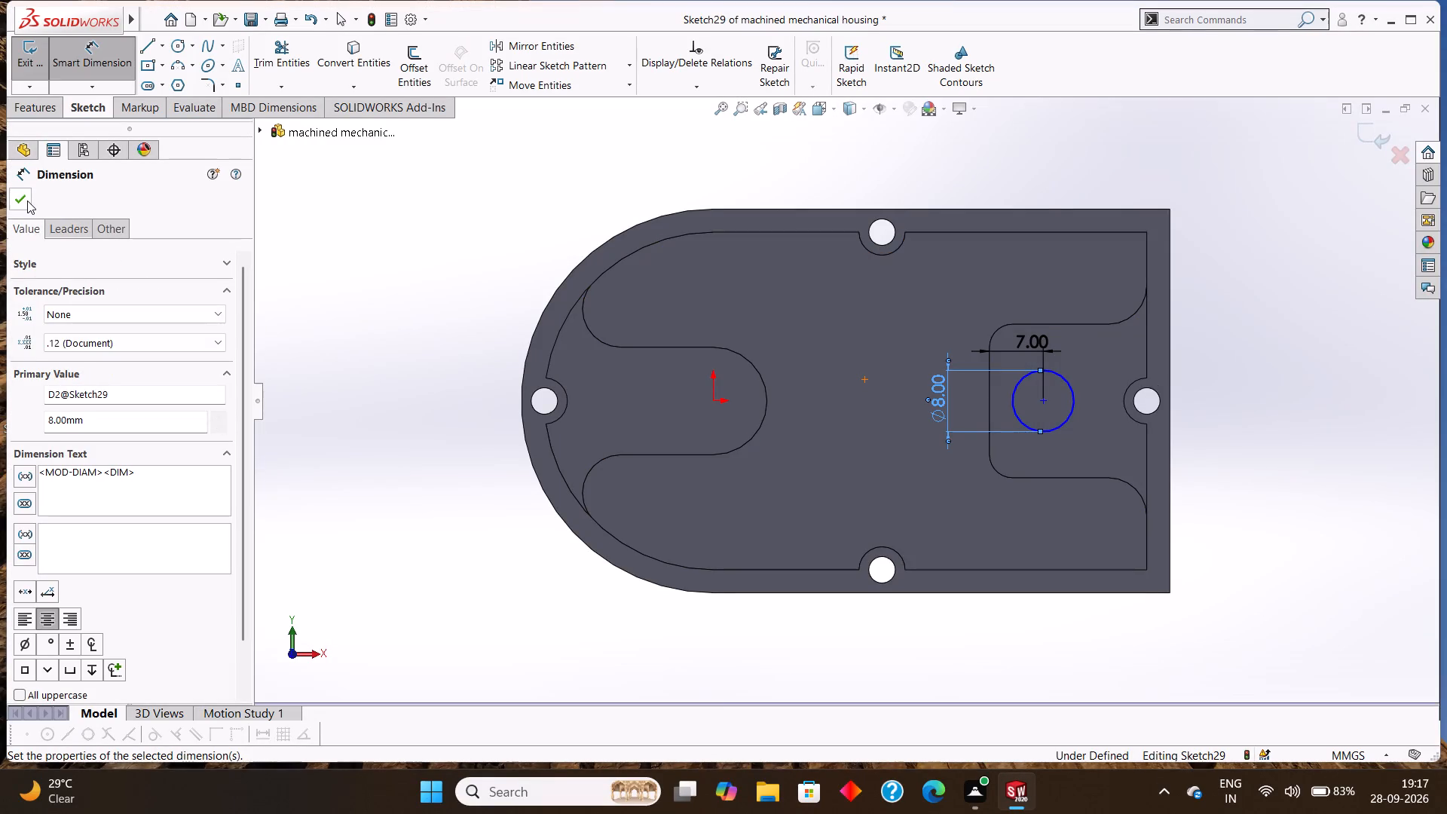
{"action": "left_click", "coordinate": [27, 200]}
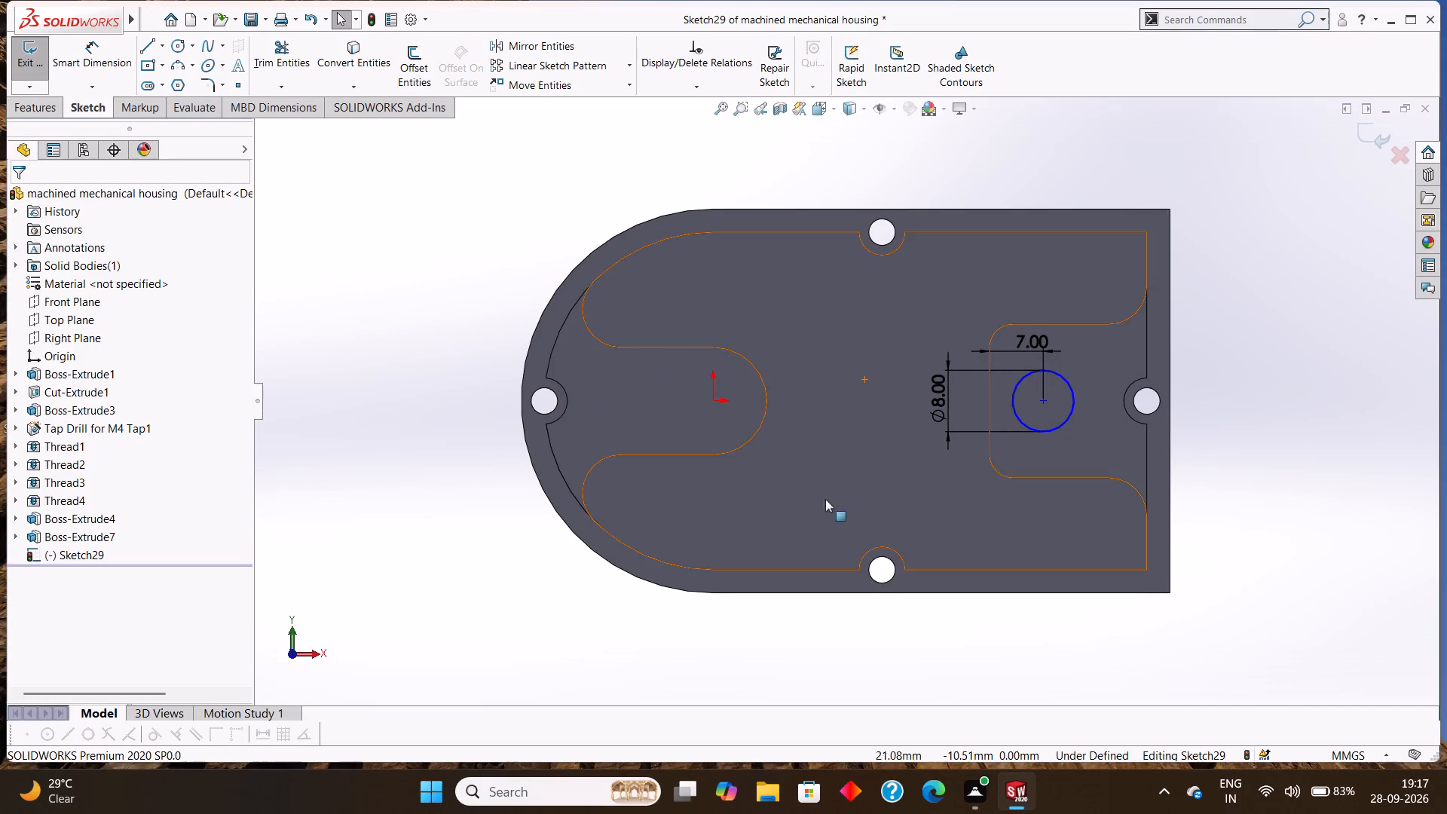
Extrude-cut the 8 mm circle on the rectangular pad with the Through All end condition.
{"action": "left_click", "coordinate": [26, 103]}
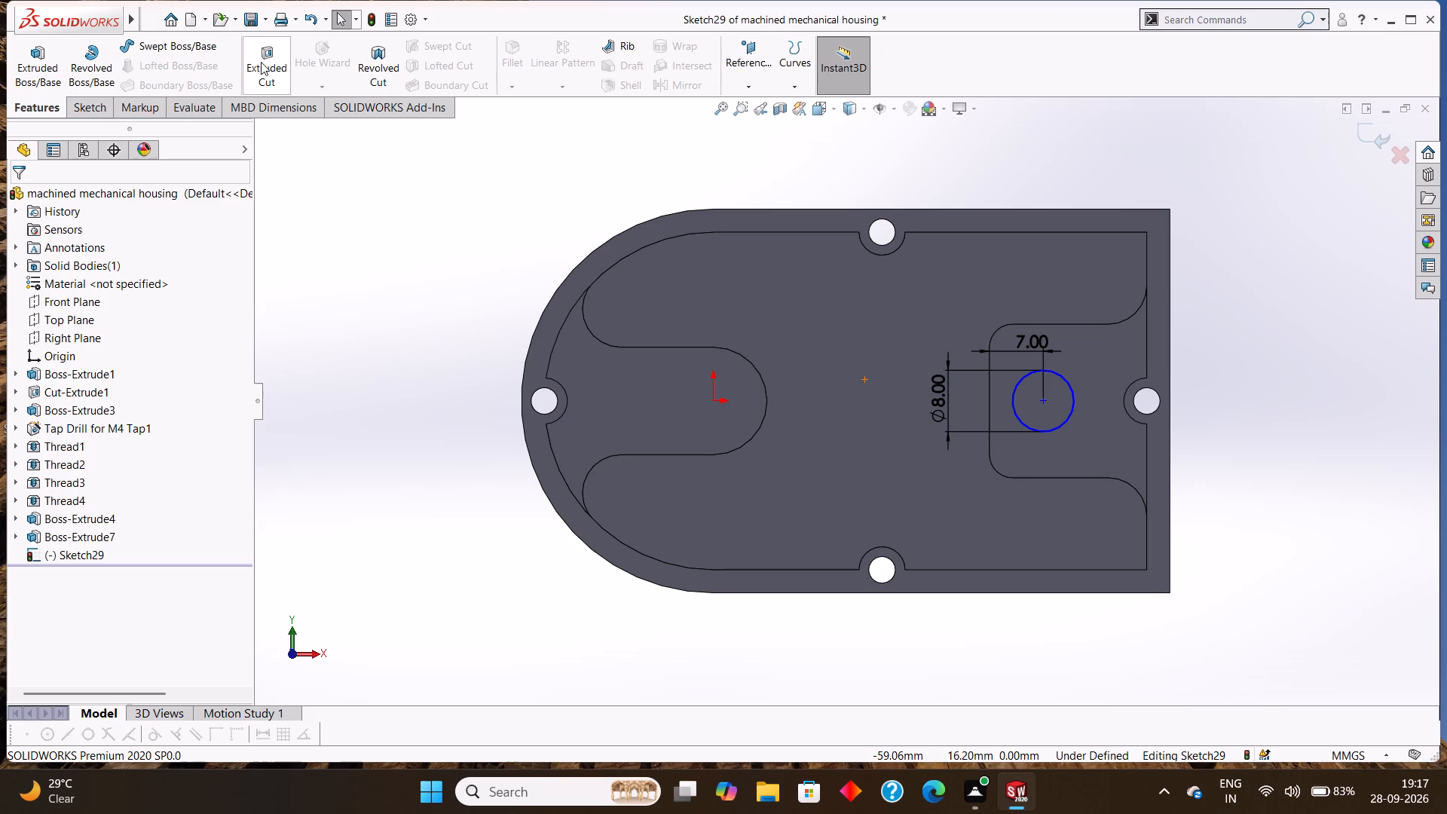
{"action": "left_click", "coordinate": [262, 63]}
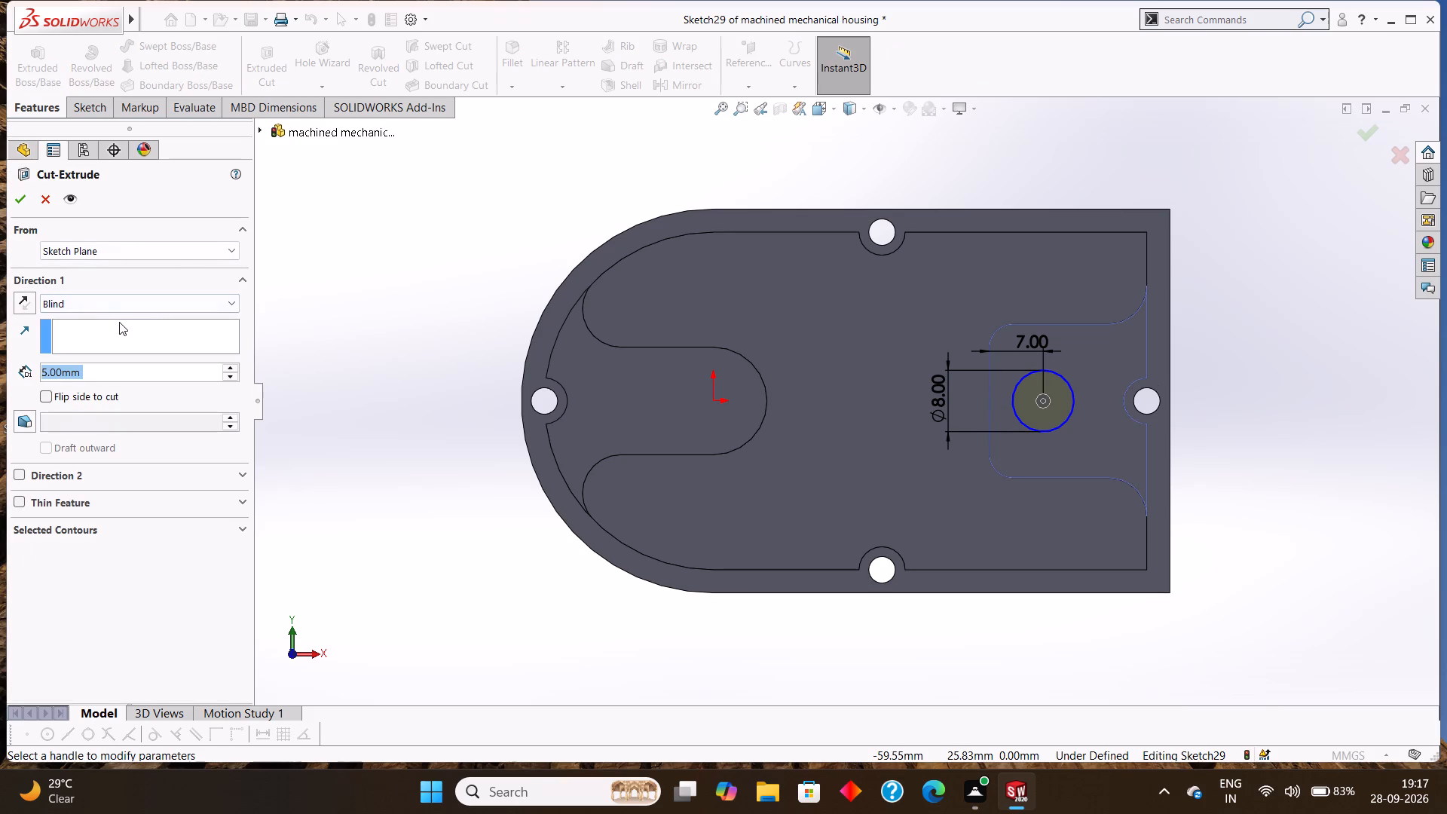
{"action": "left_click", "coordinate": [107, 304]}
{"action": "left_click", "coordinate": [94, 335]}
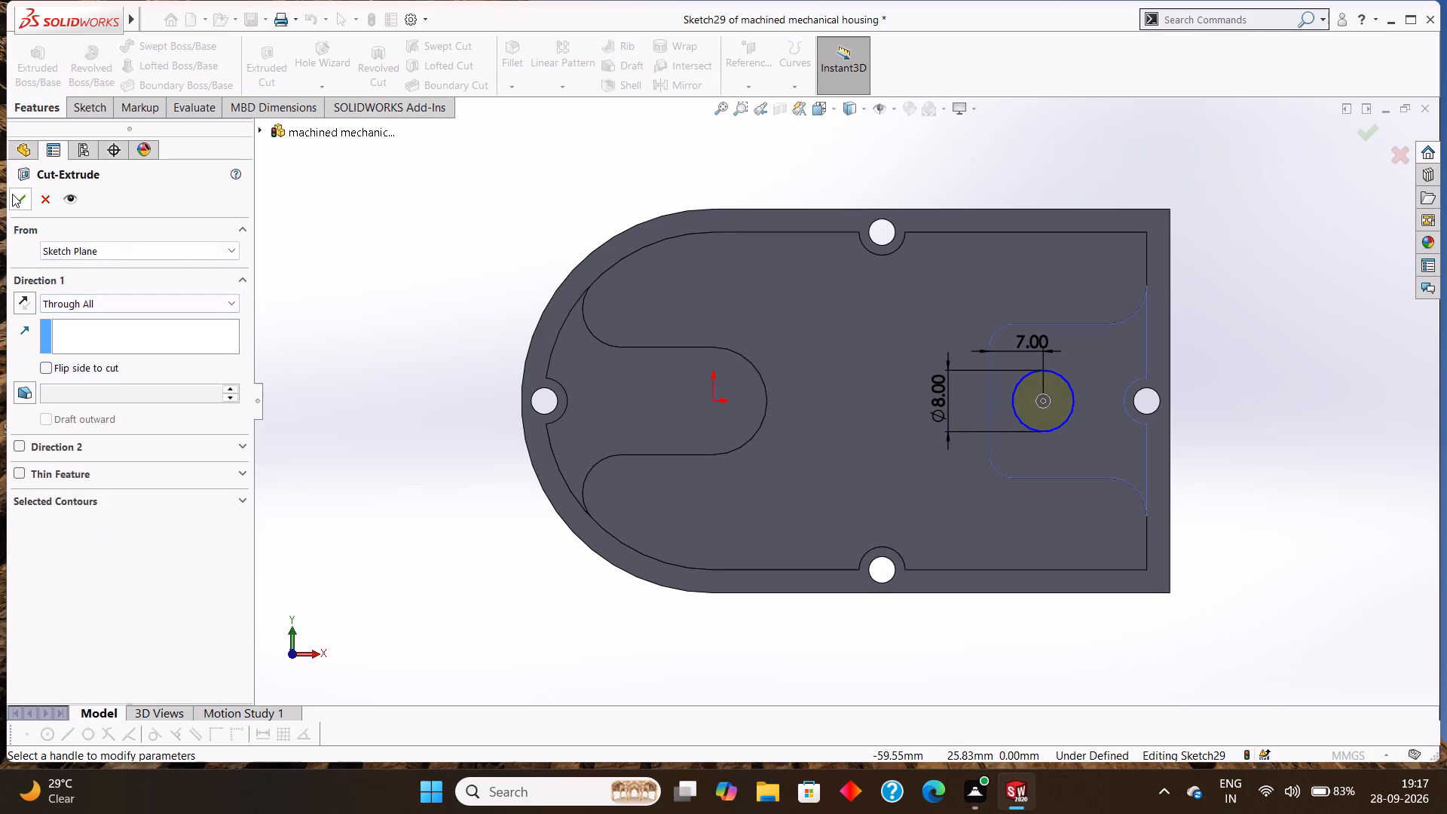
{"action": "left_click", "coordinate": [12, 194]}
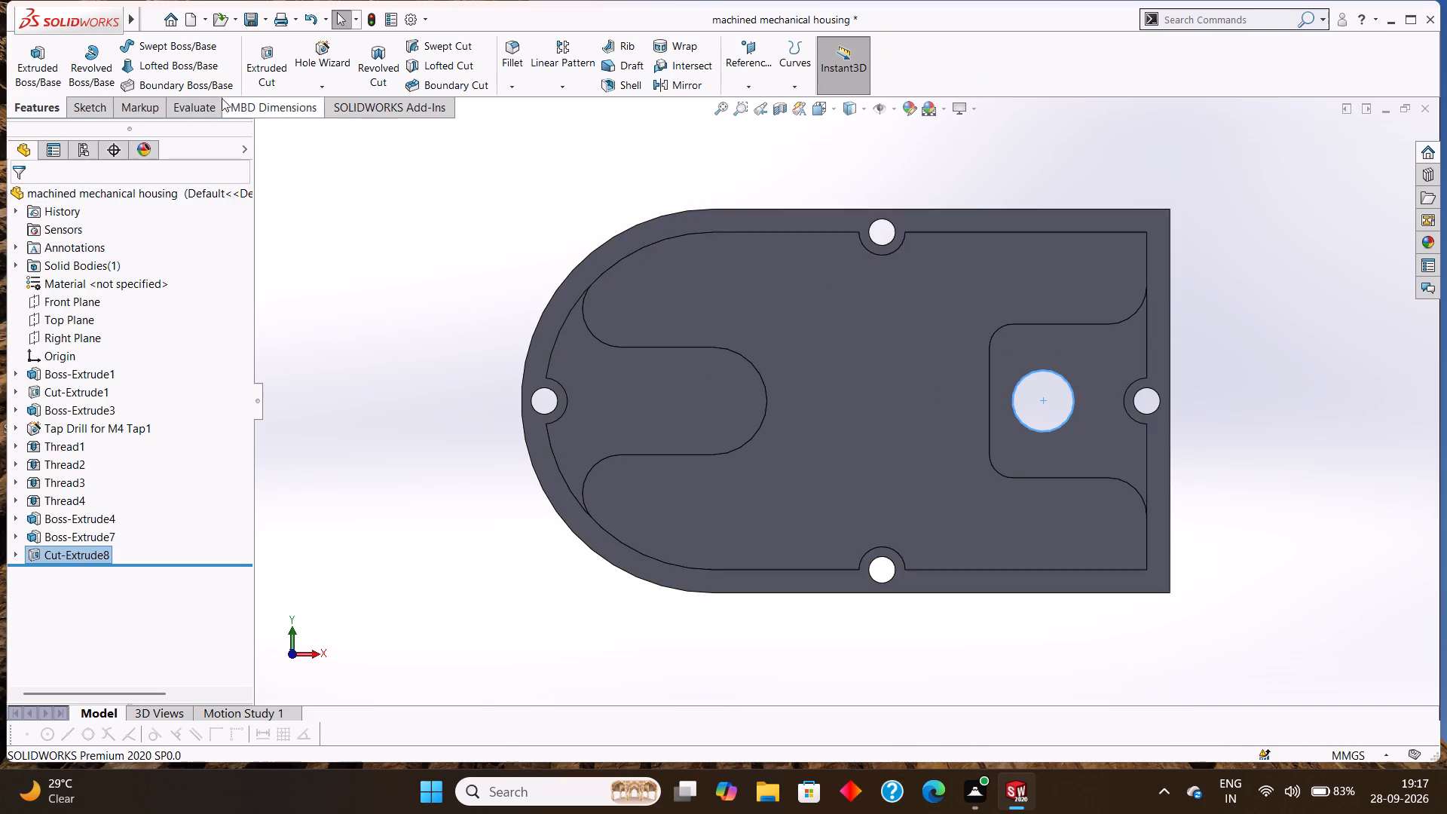
On the rectangular pad's face, sketch a circle of 5 mm radius concentric with the 8 mm hole.
{"action": "right_click", "coordinate": [1030, 344]}
{"action": "left_click", "coordinate": [1062, 326]}
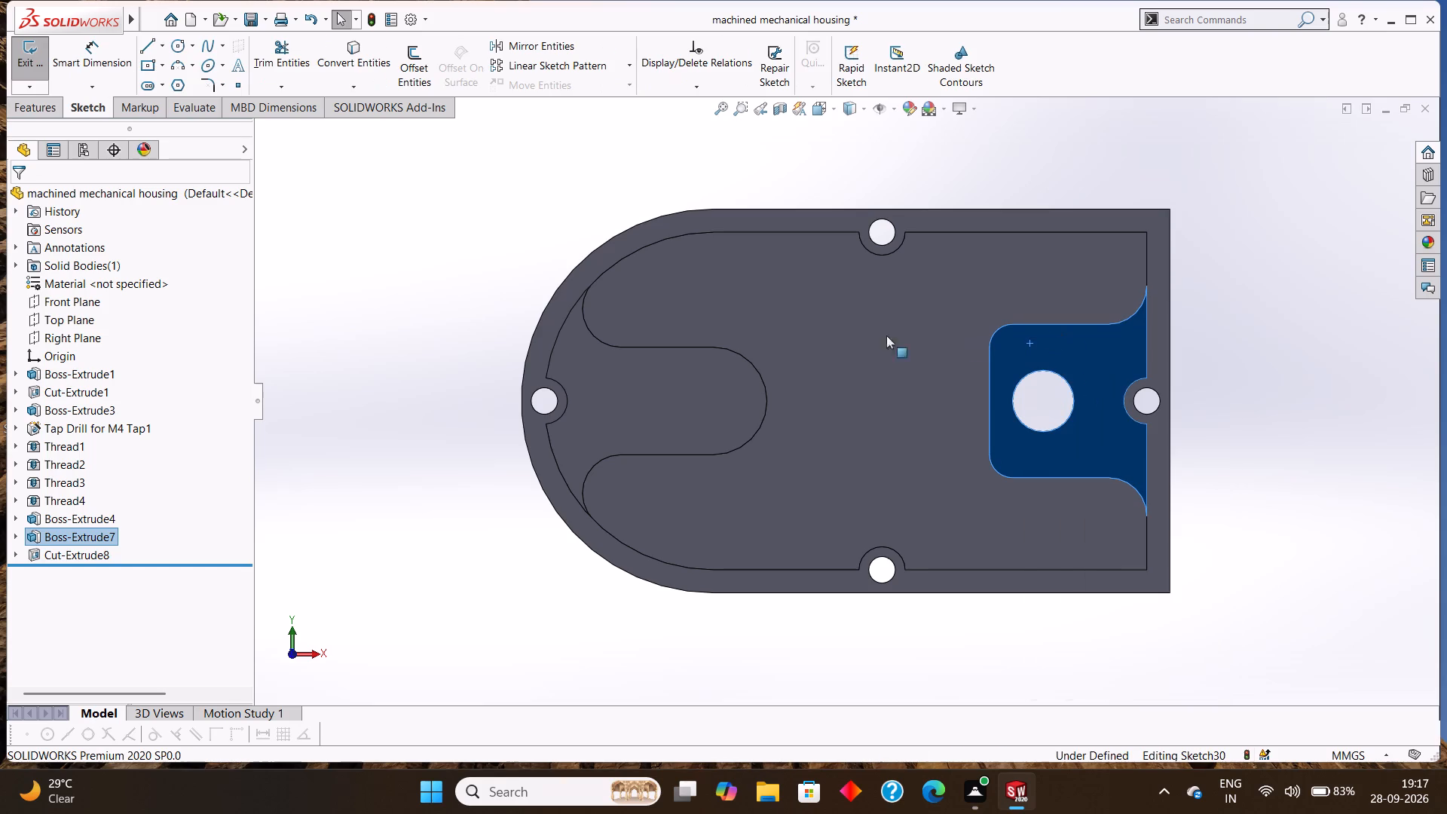
{"action": "left_click", "coordinate": [176, 47]}
{"action": "key", "text": "Escape"}
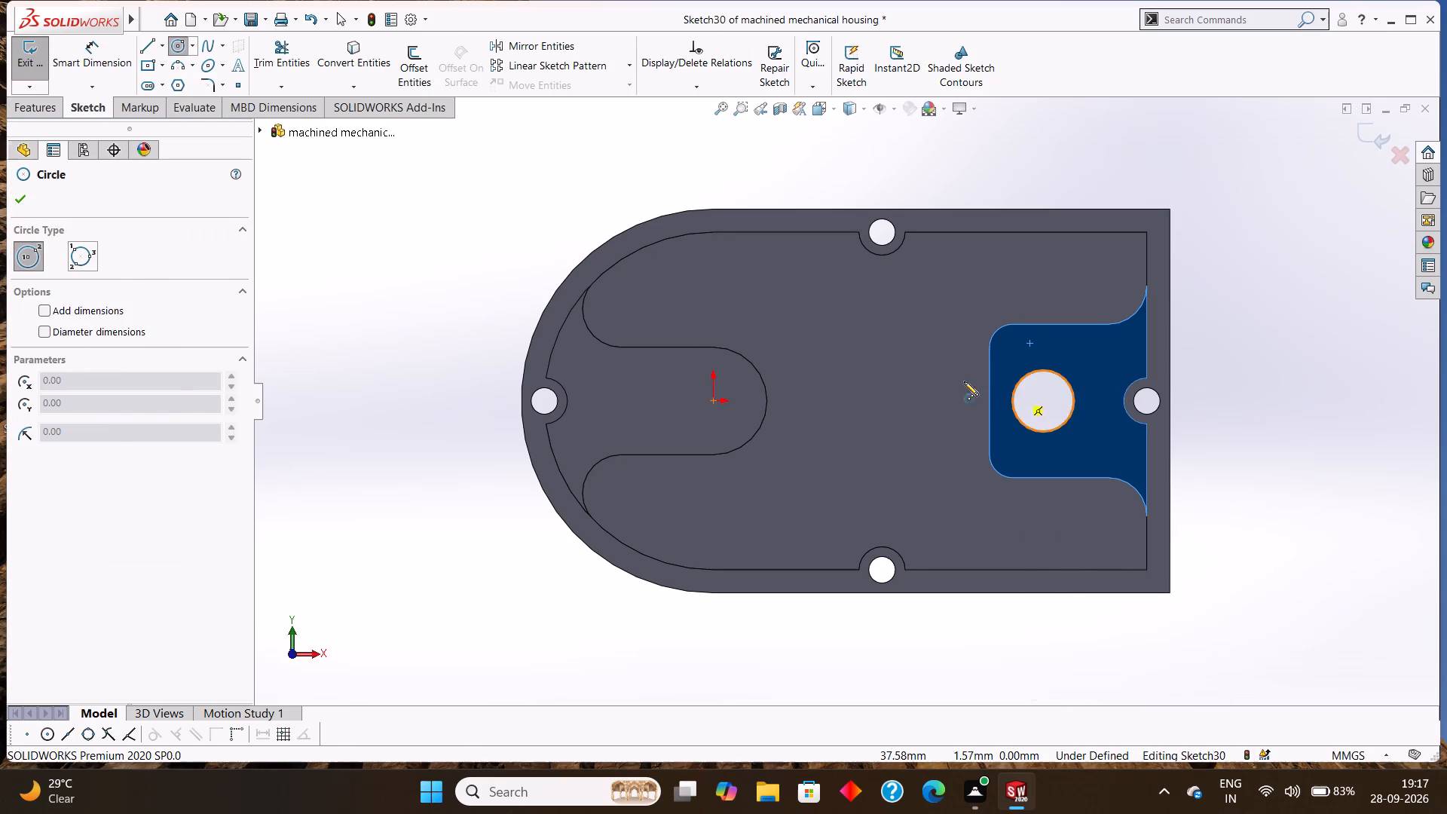
{"action": "left_click", "coordinate": [170, 44]}
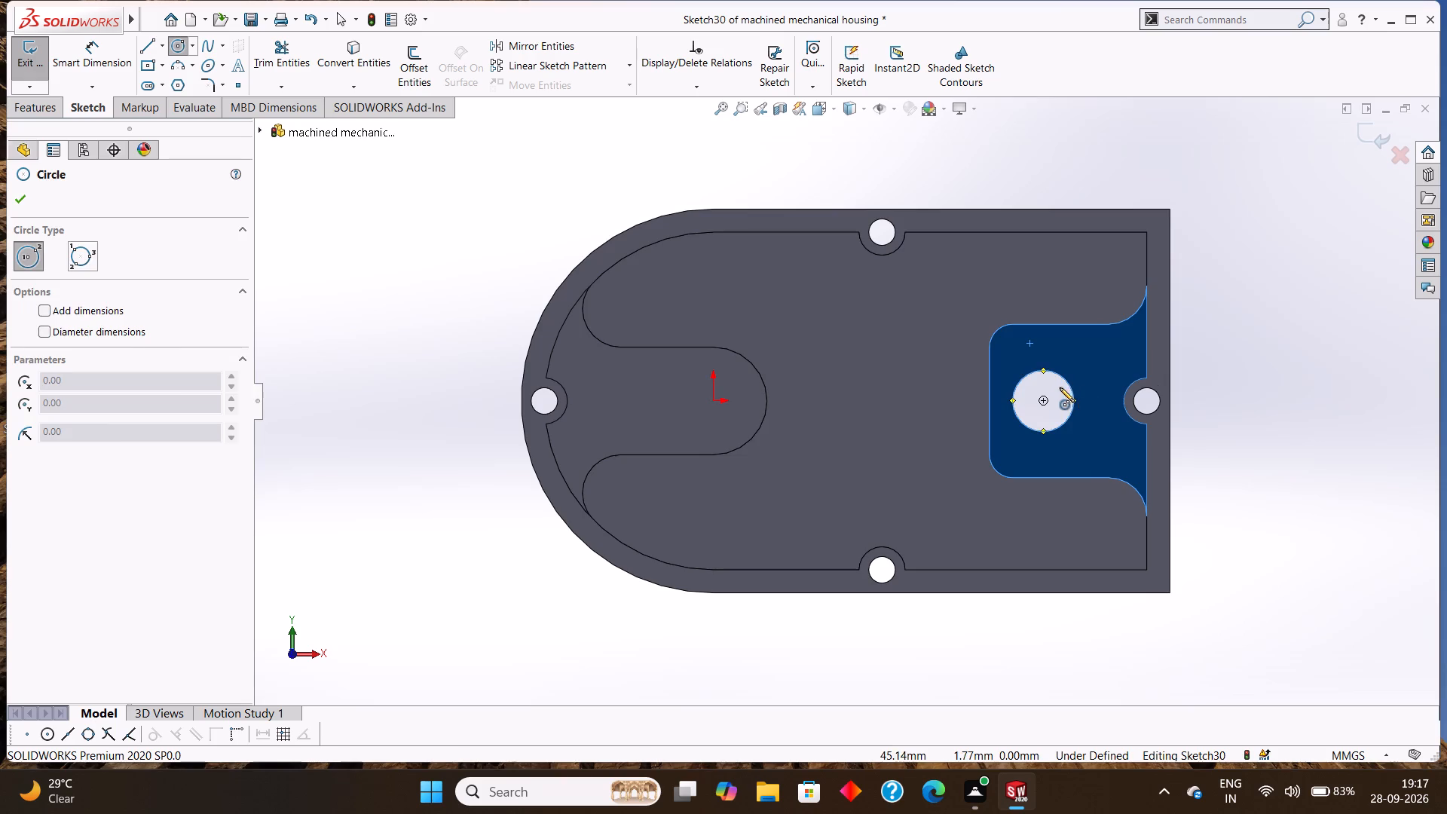
{"action": "key", "text": "Escape"}
{"action": "key", "text": "Escape"}
{"action": "left_click", "coordinate": [172, 41]}
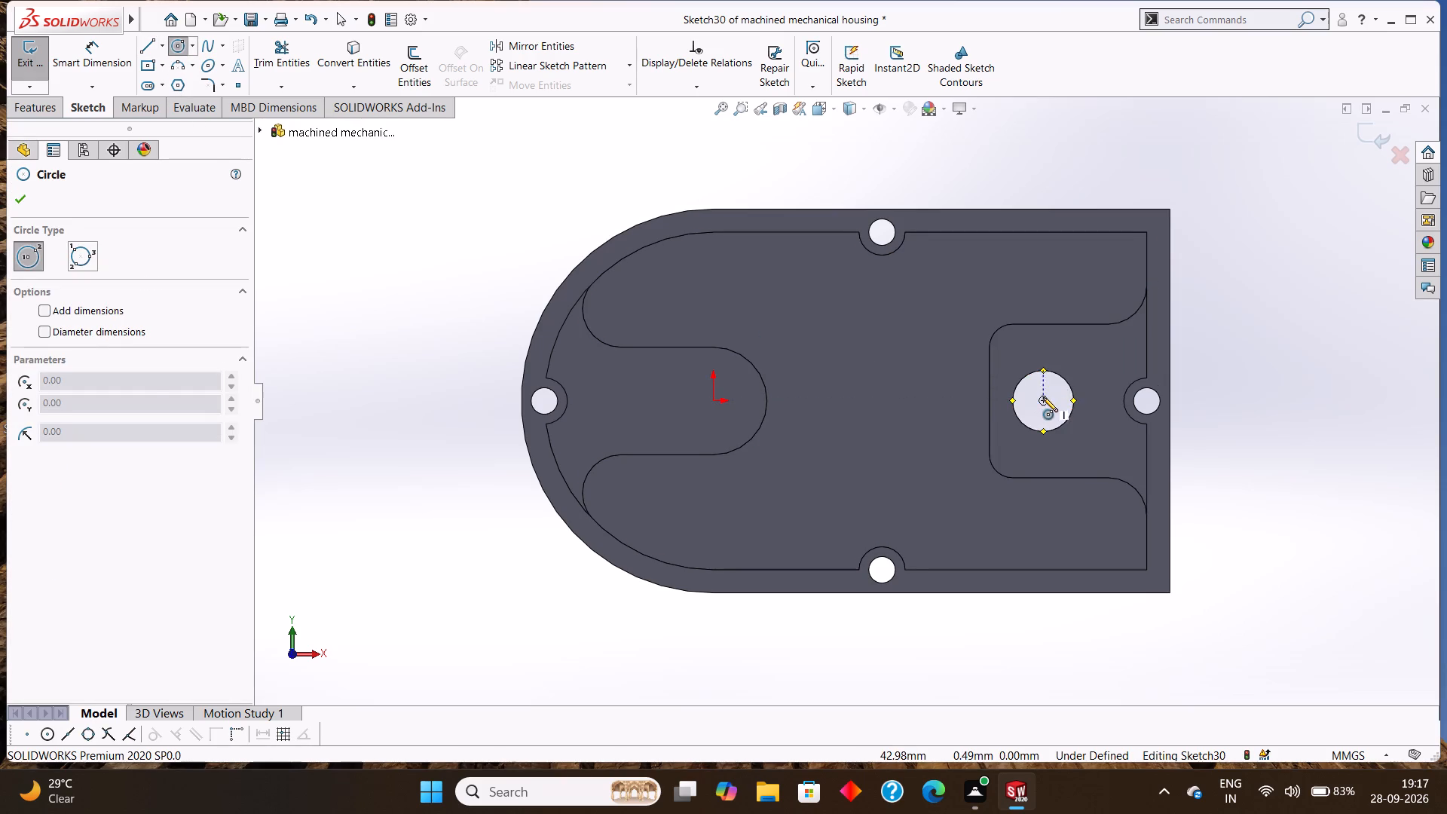
{"action": "left_click", "coordinate": [1043, 398]}
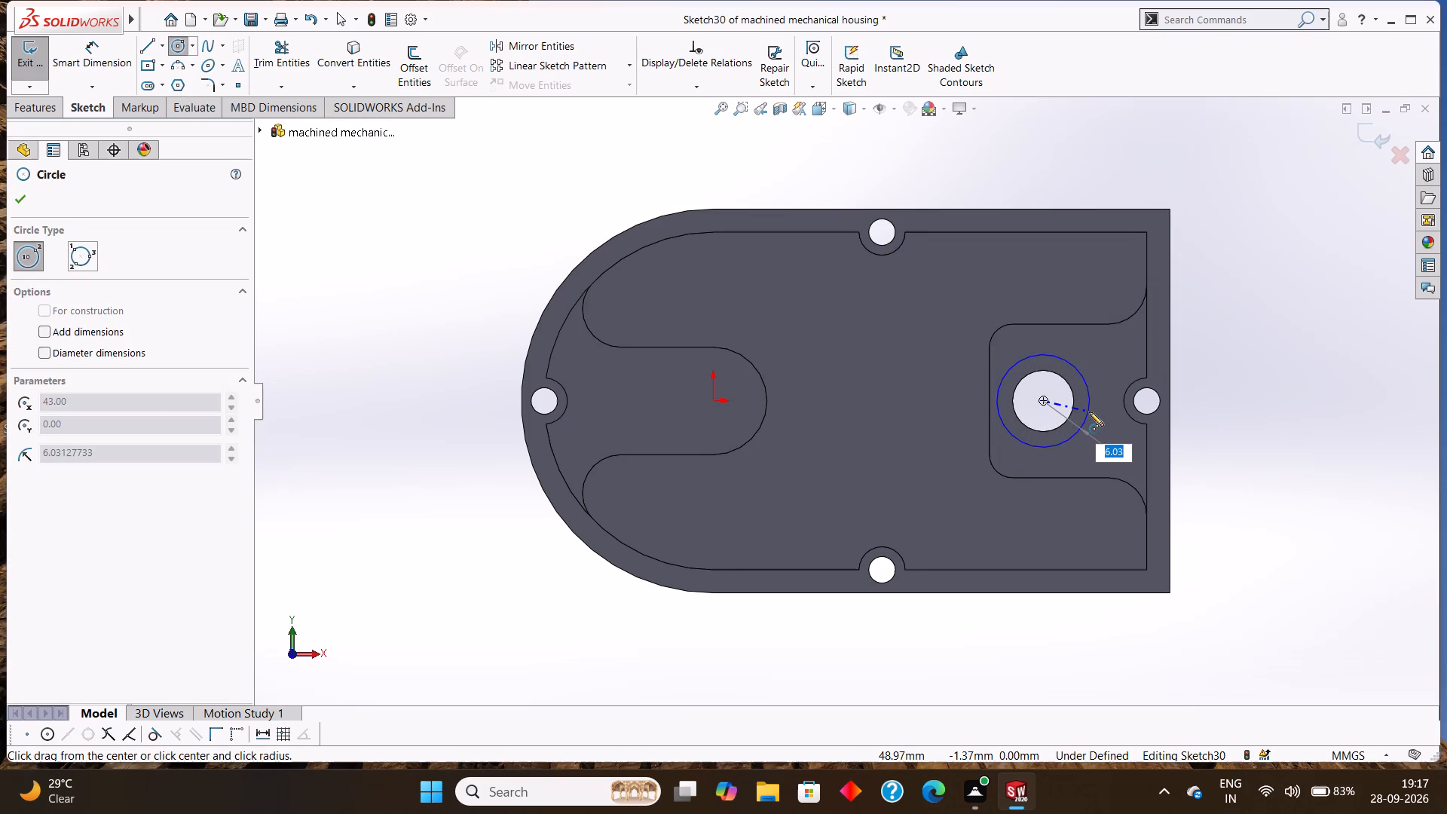
{"action": "key", "text": "5"}
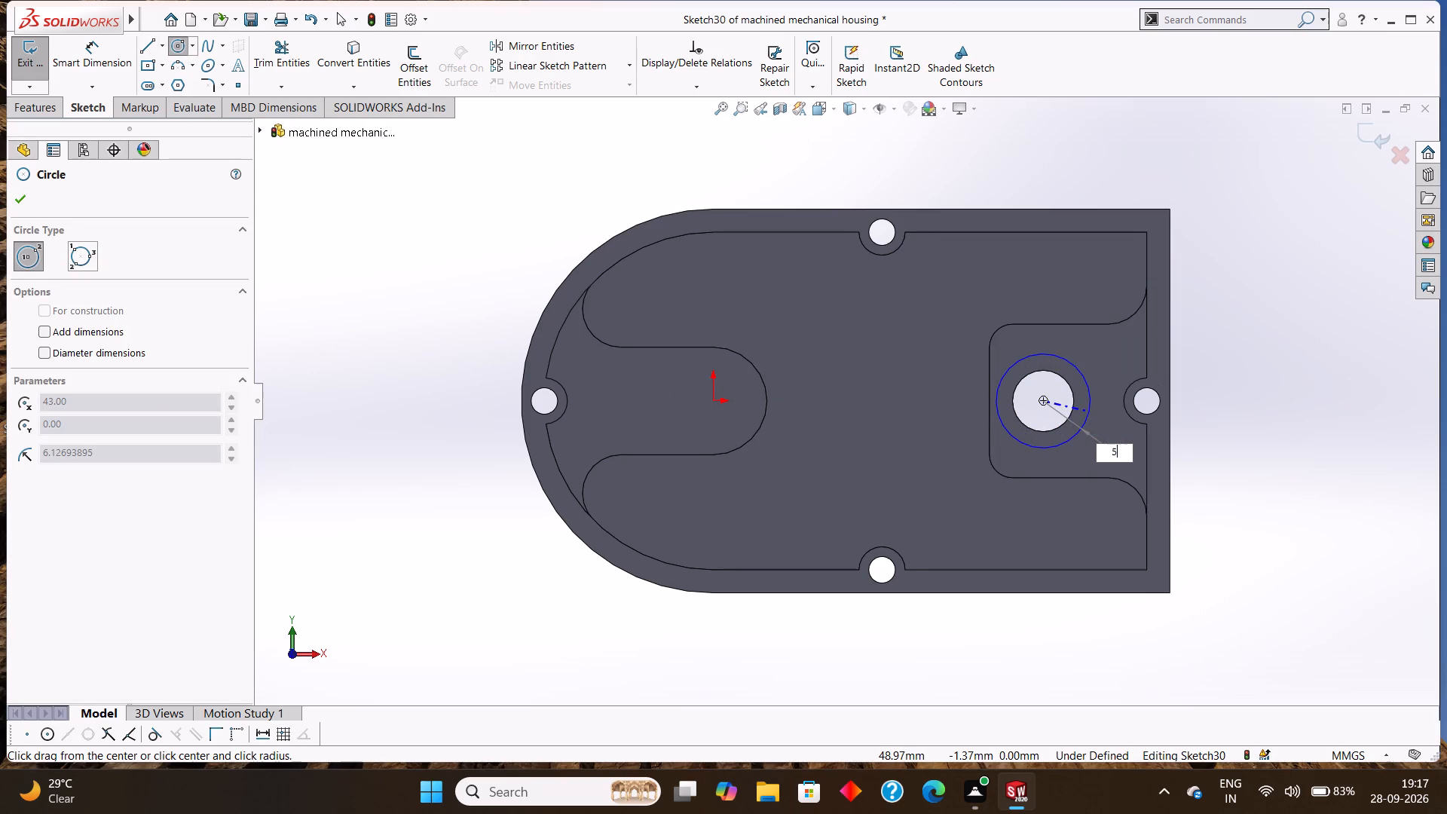
{"action": "key", "text": "Return"}
{"action": "left_click", "coordinate": [14, 202]}
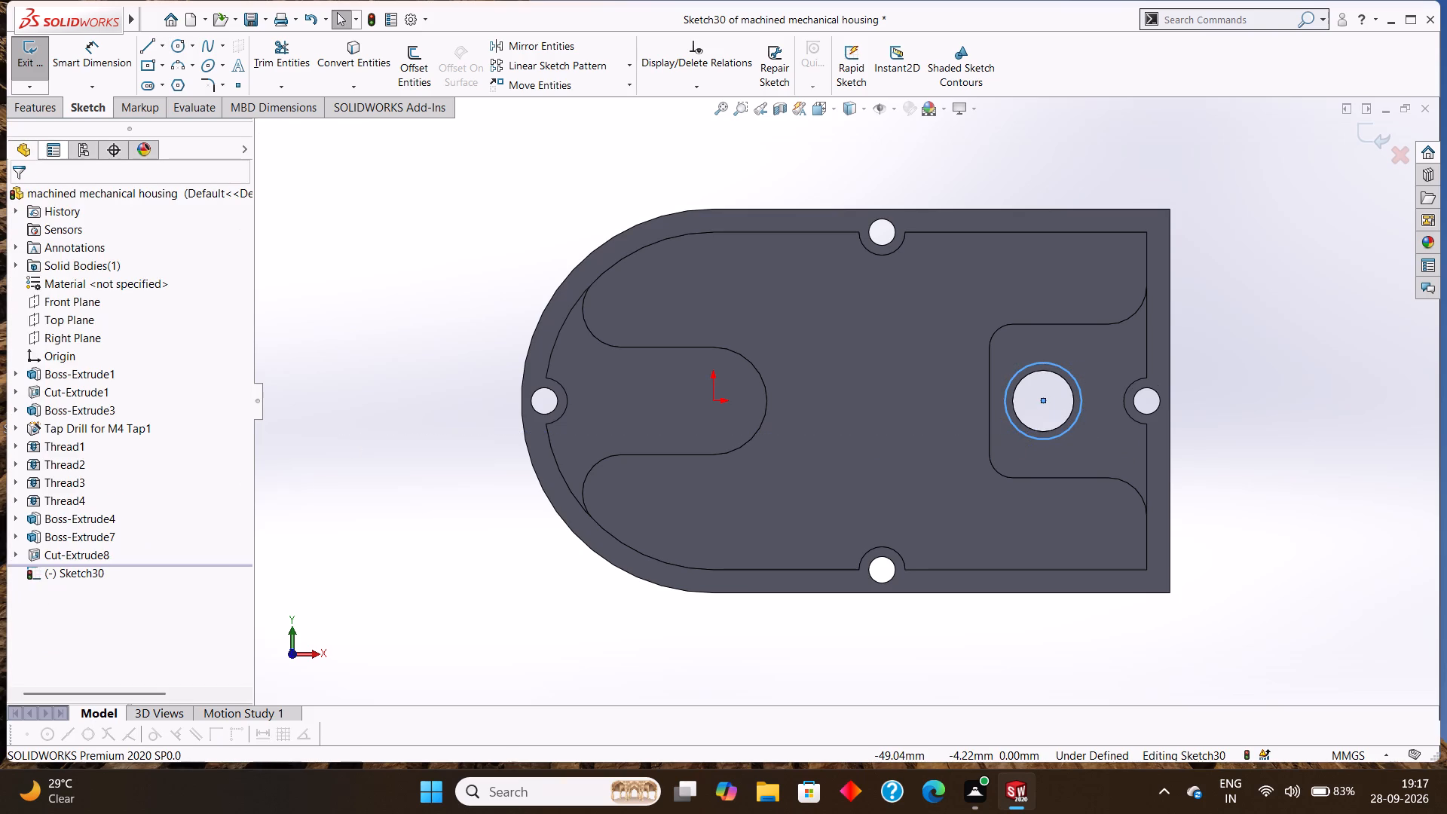
Extrude-cut the 5 mm radius circle to a blind depth of 1 mm as a counterbore around the hole.
{"action": "left_click", "coordinate": [42, 103]}
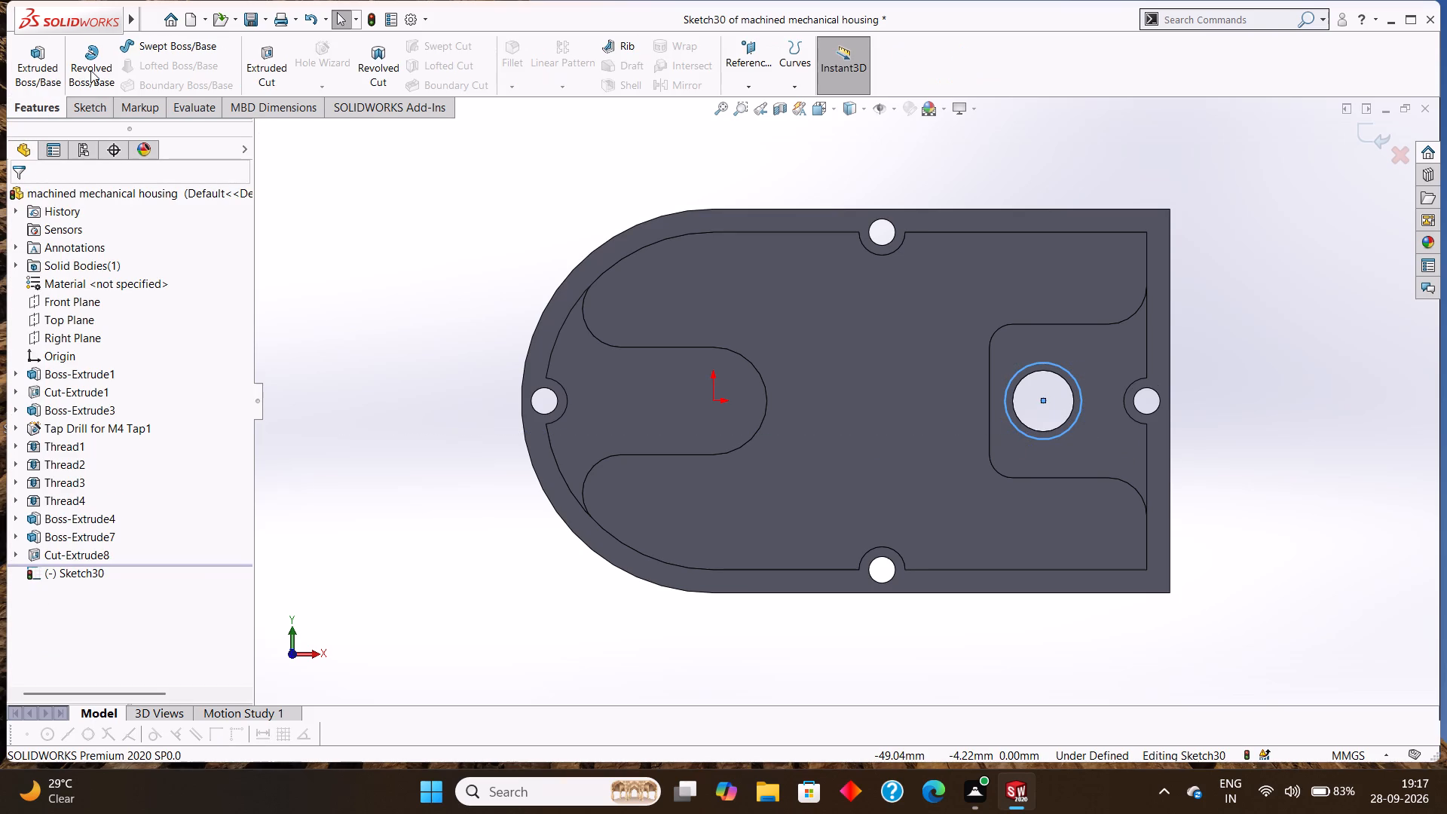
{"action": "left_click", "coordinate": [264, 69]}
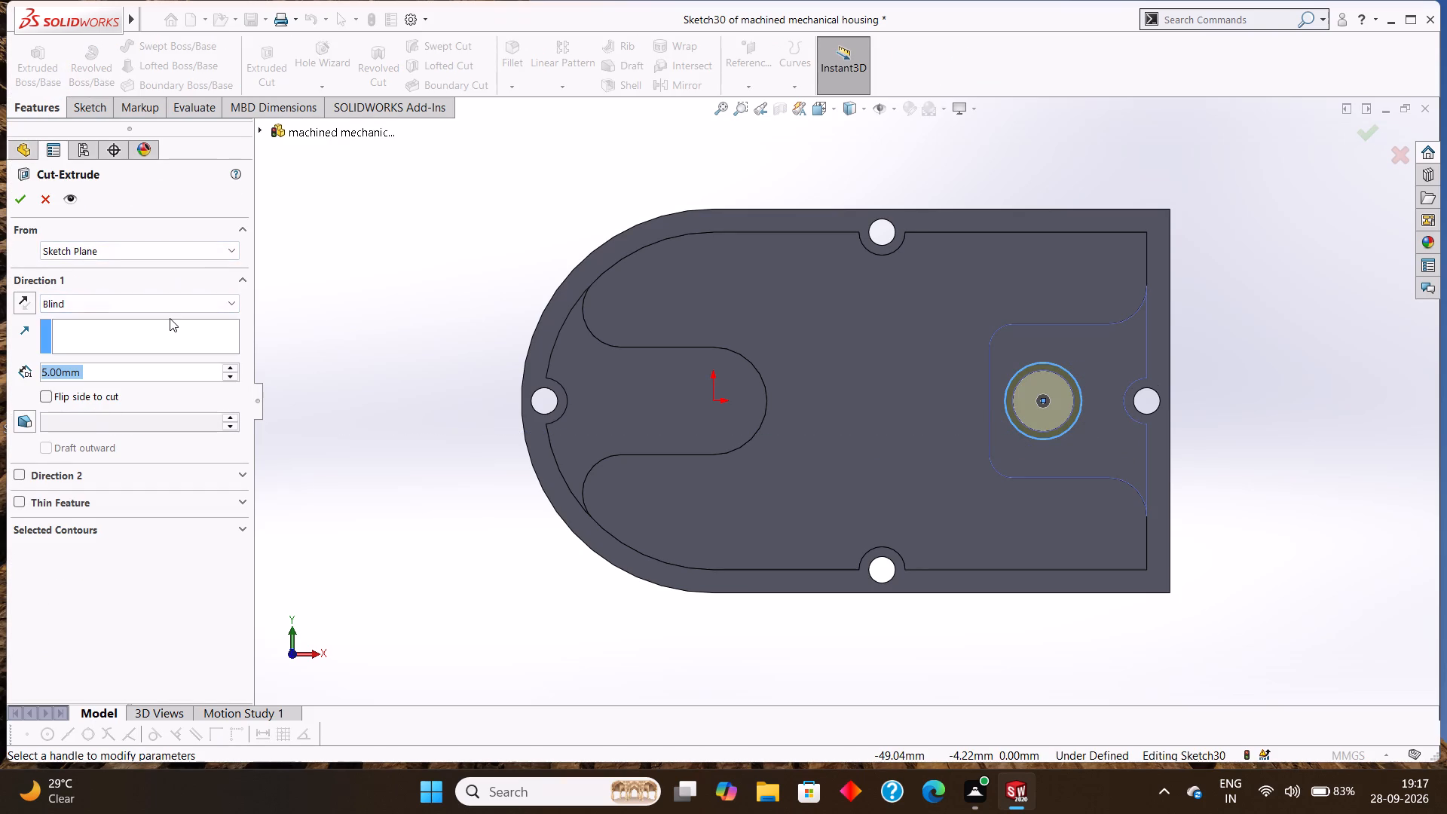
{"action": "key", "text": "BackSpace"}
{"action": "key", "text": "1"}
{"action": "key", "text": "Return"}
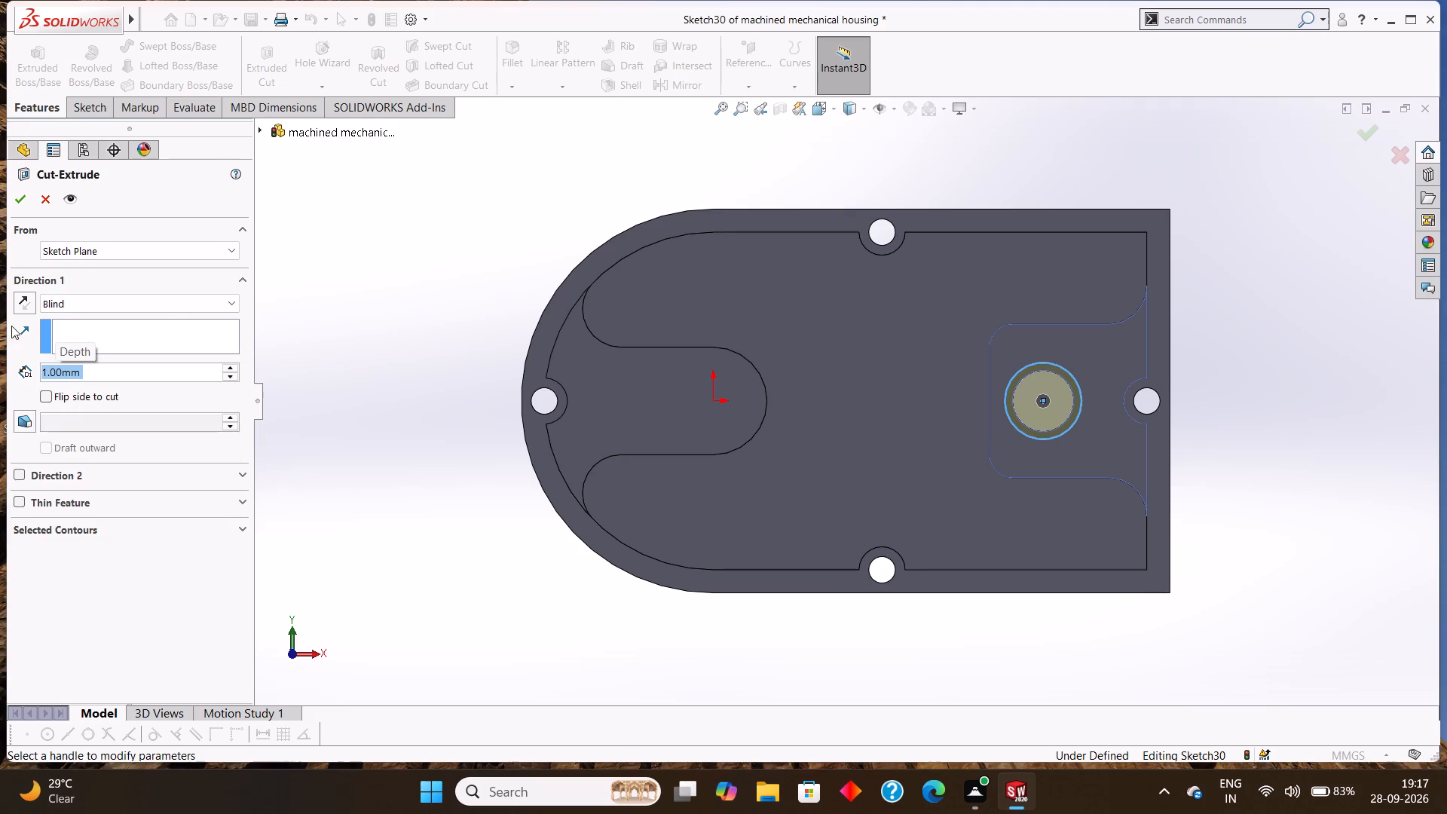
{"action": "left_click", "coordinate": [14, 197]}
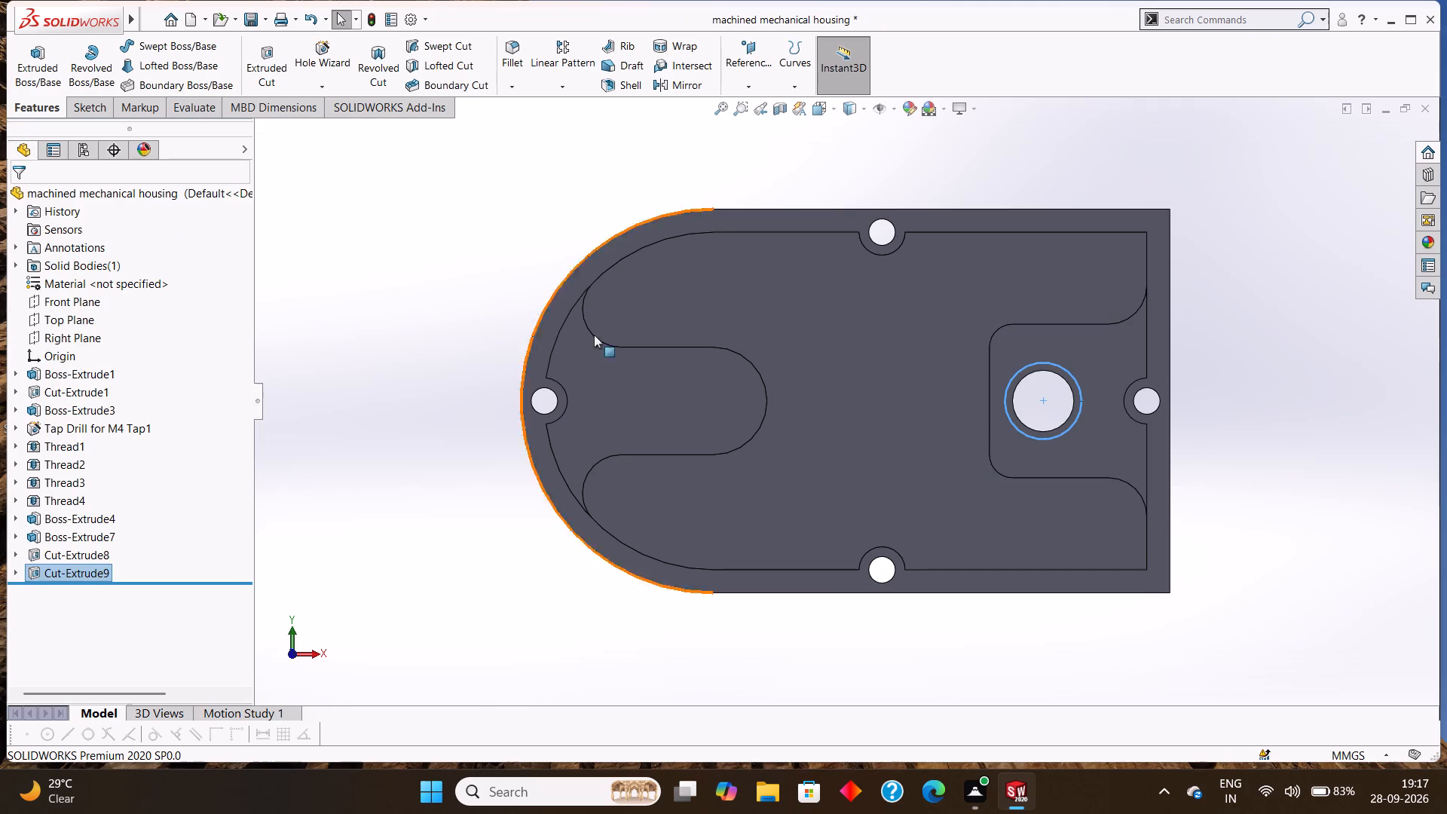
{"action": "key", "text": "Escape"}
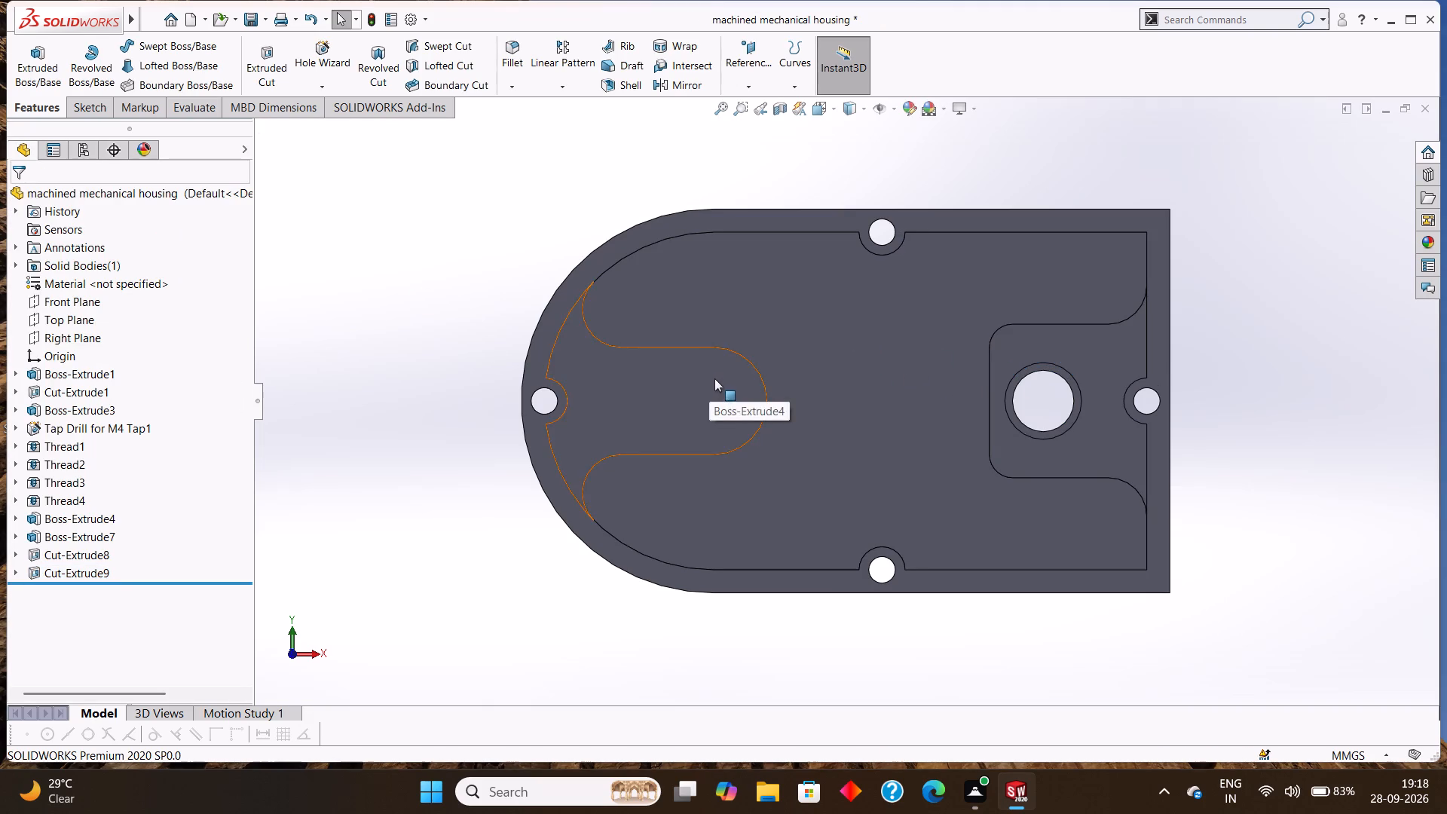
On the face of the round-ended pad, sketch a circle of 3 mm radius centred on the origin.
{"action": "right_click", "coordinate": [654, 369]}
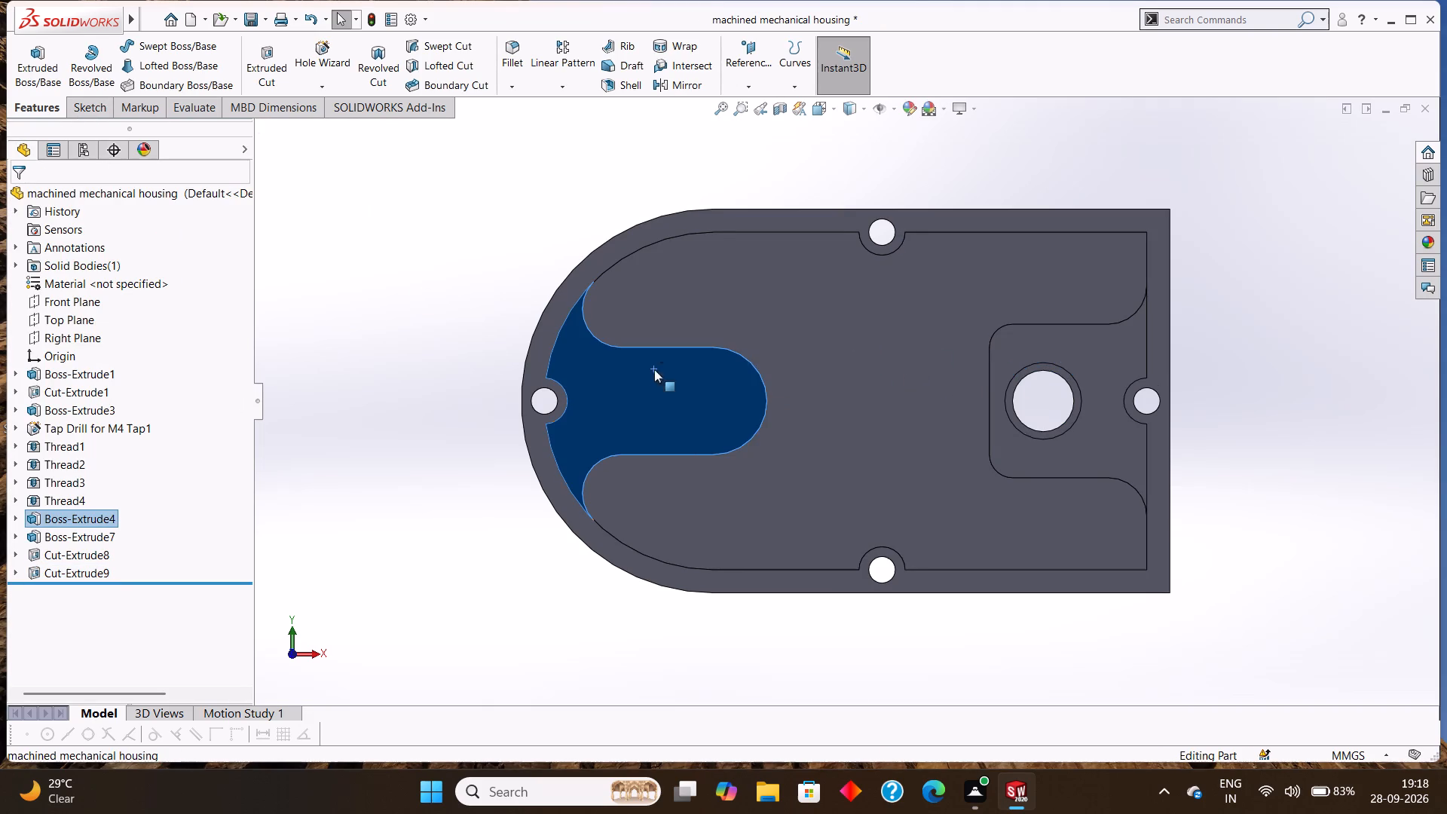
{"action": "left_click", "coordinate": [696, 346]}
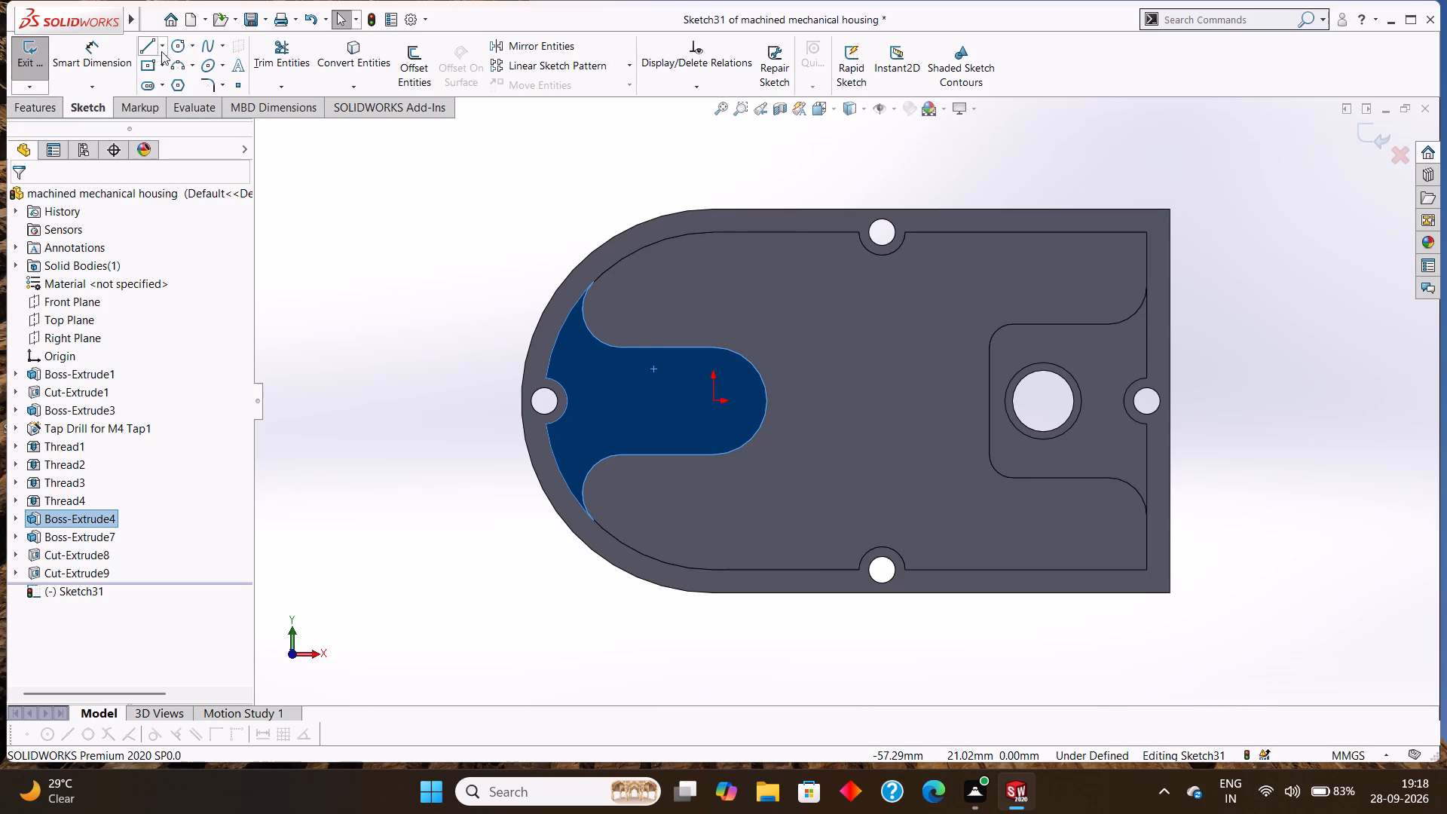
{"action": "left_click", "coordinate": [177, 48]}
{"action": "key", "text": "Escape"}
{"action": "key", "text": "Escape"}
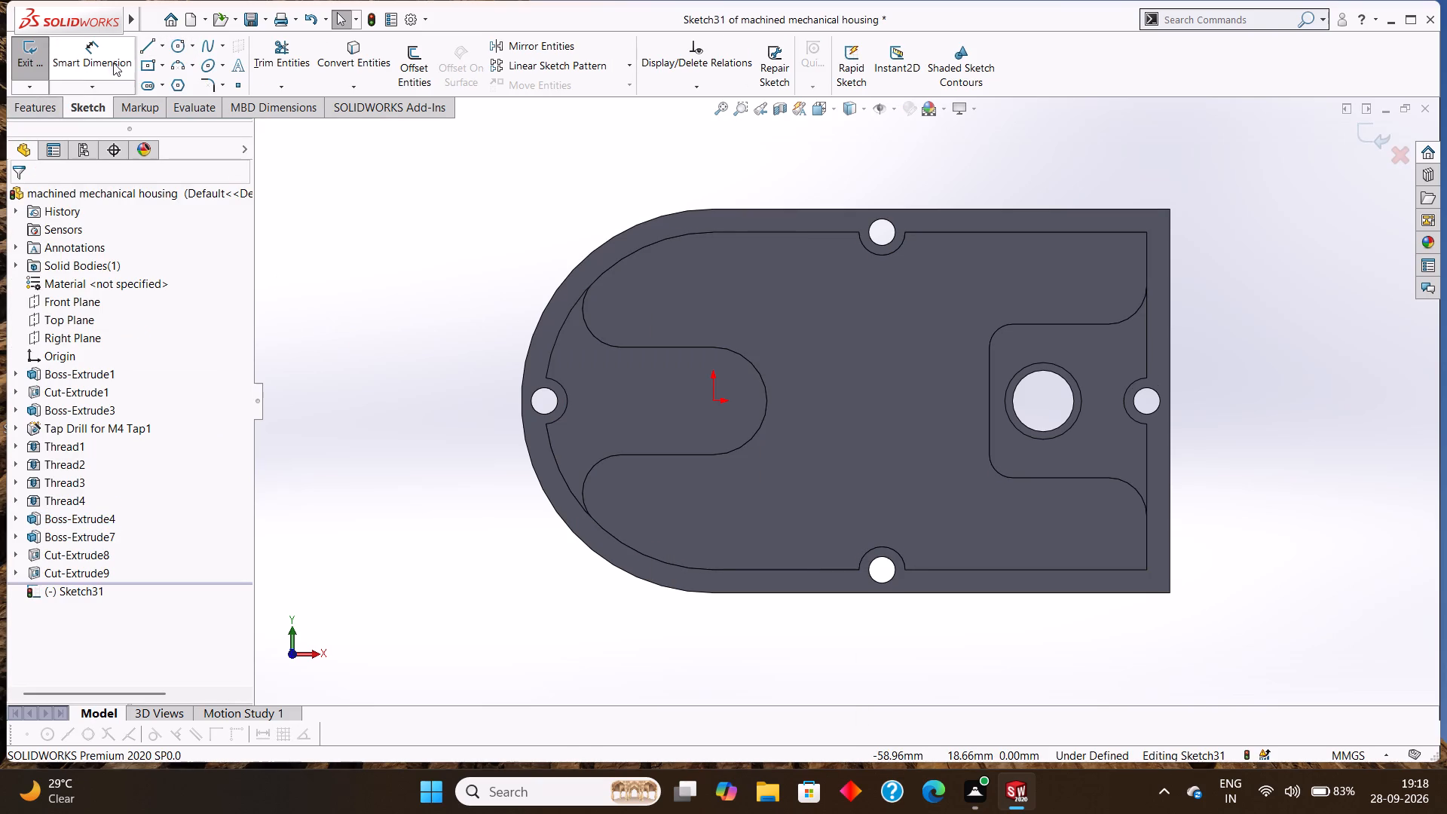
{"action": "left_click", "coordinate": [179, 39]}
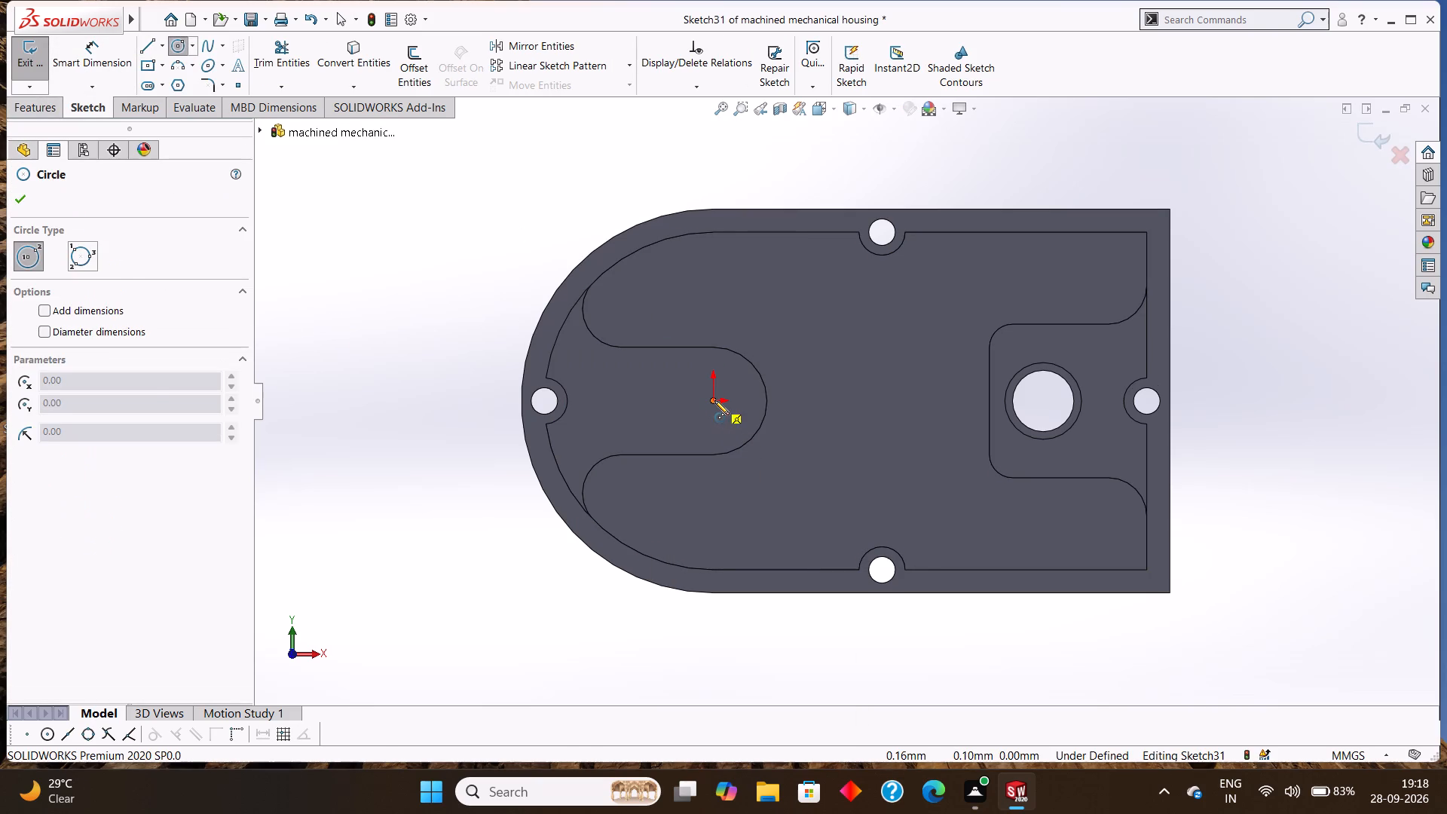
{"action": "left_click", "coordinate": [714, 400]}
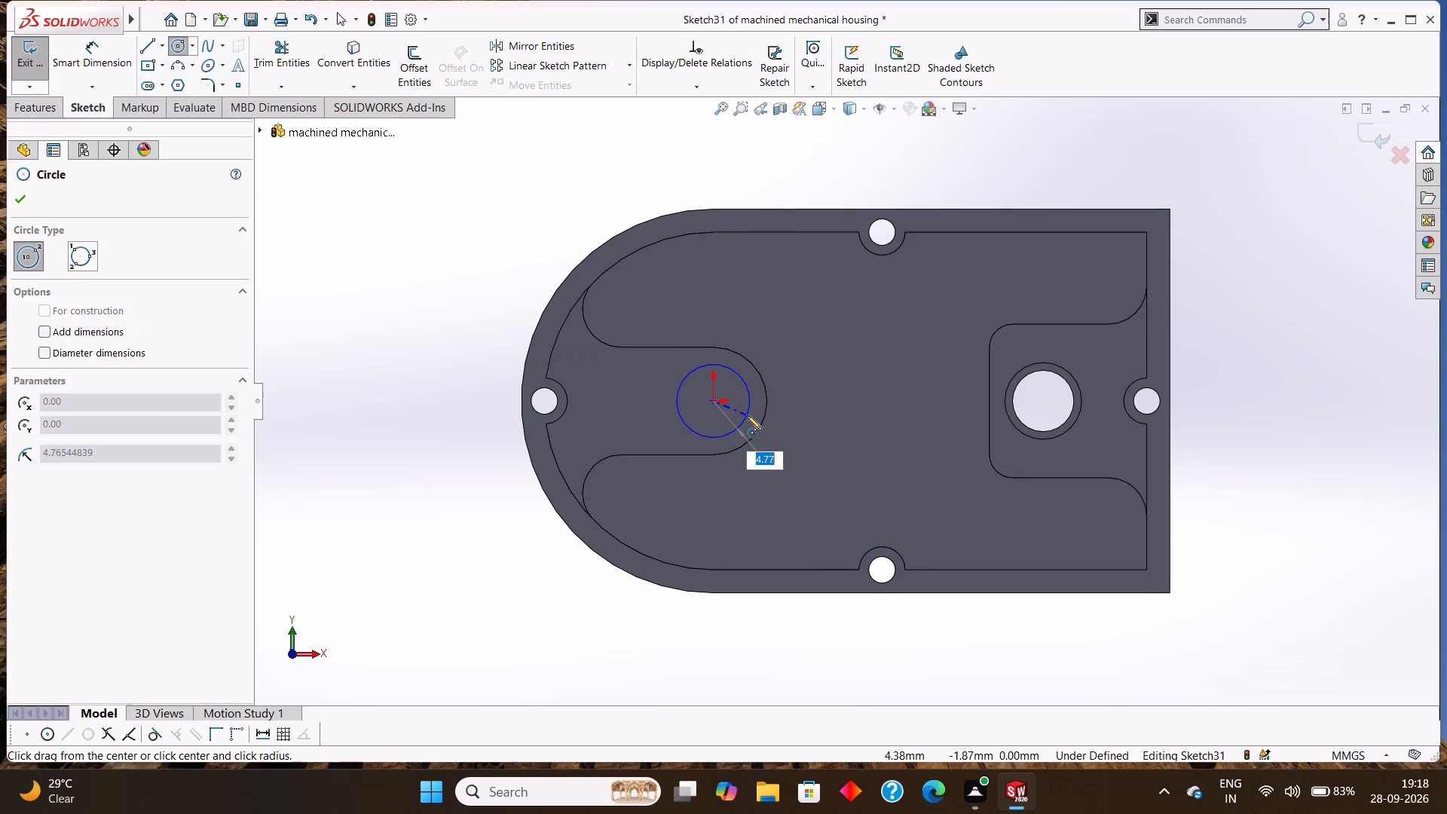
{"action": "key", "text": "3"}
{"action": "key", "text": "Return"}
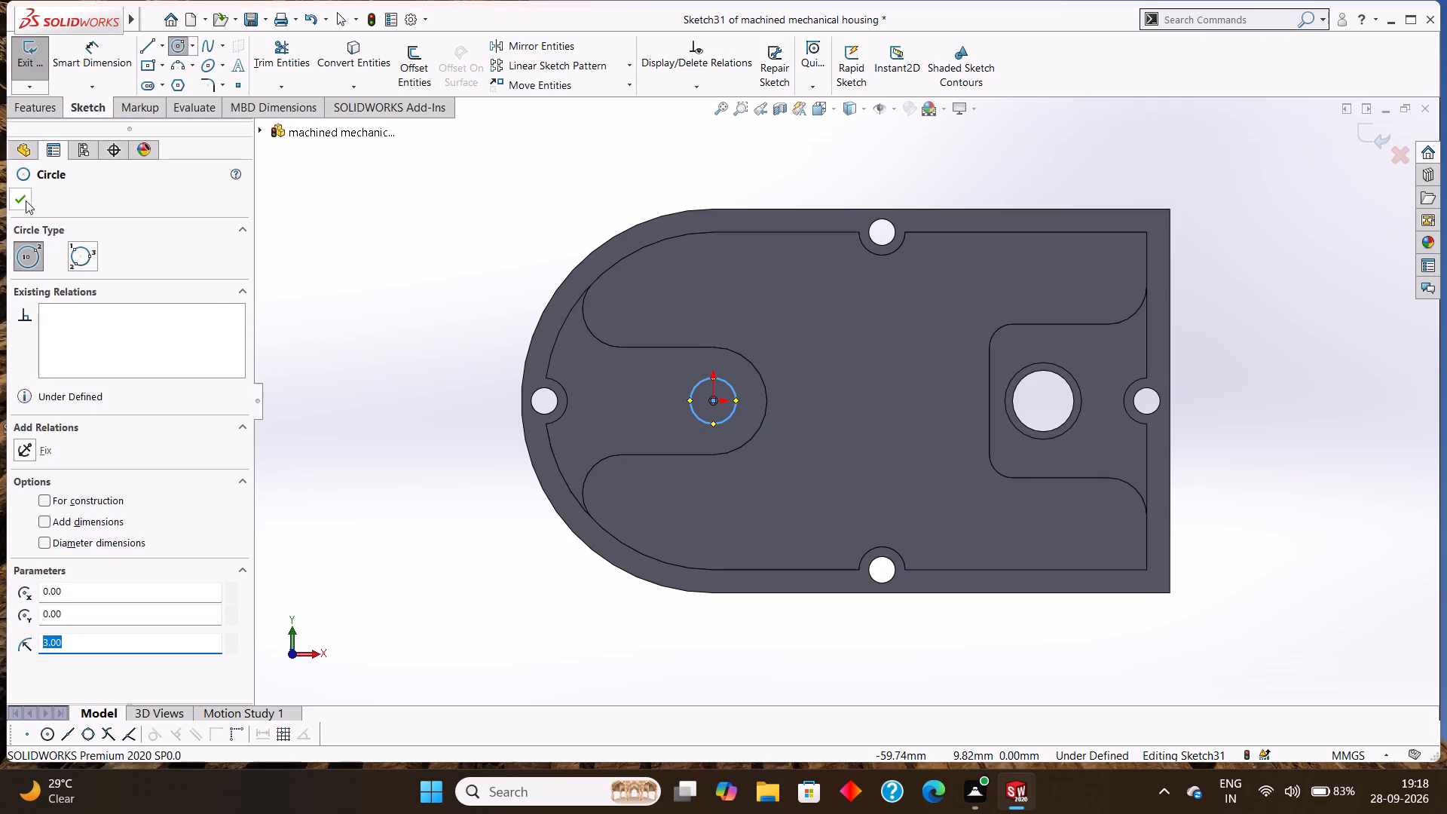
{"action": "left_click", "coordinate": [21, 200]}
Extrude-cut the 3 mm radius circle on the round-ended pad with the Through All end condition.
{"action": "left_click", "coordinate": [33, 109]}
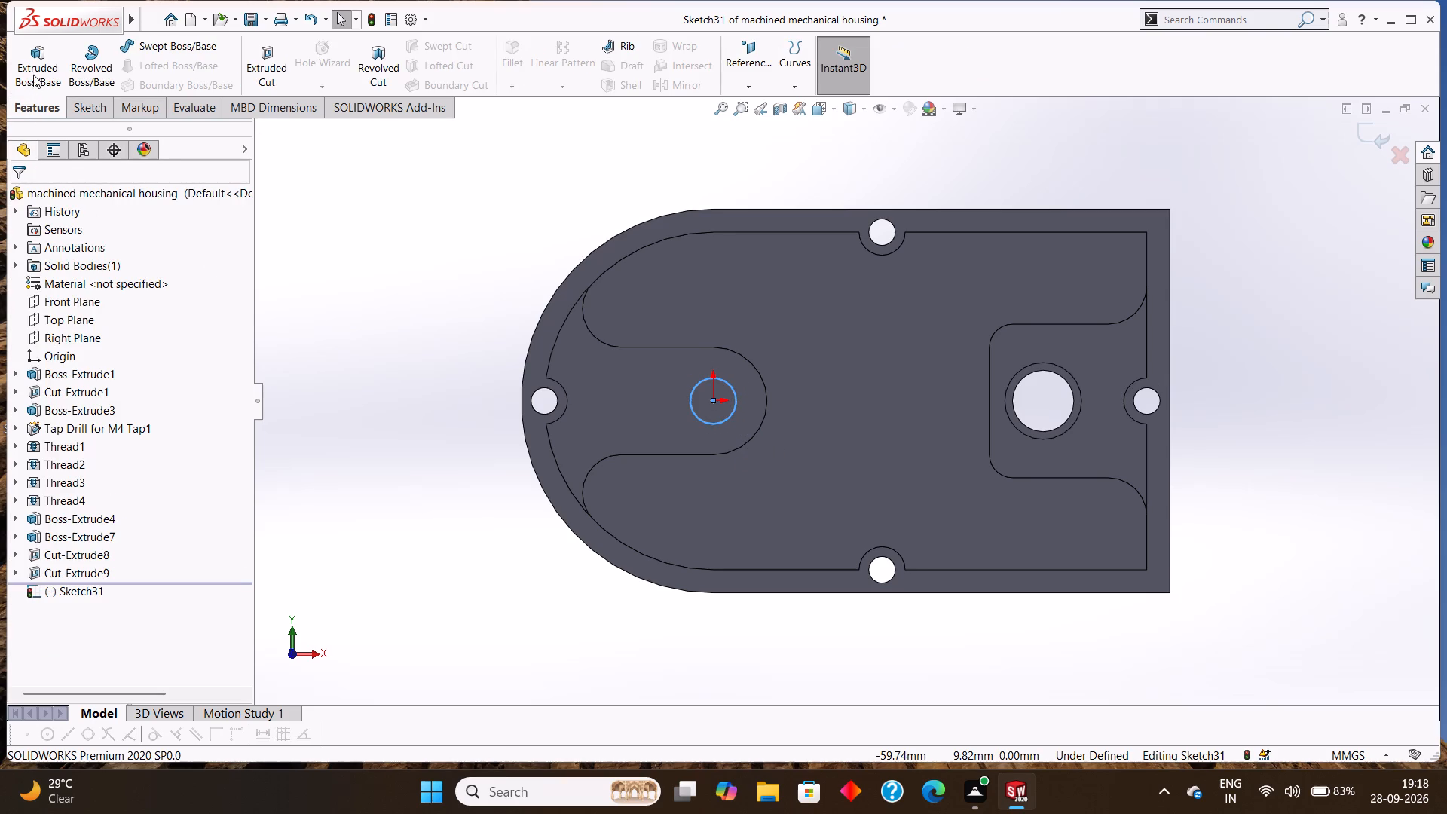
{"action": "left_click", "coordinate": [252, 64]}
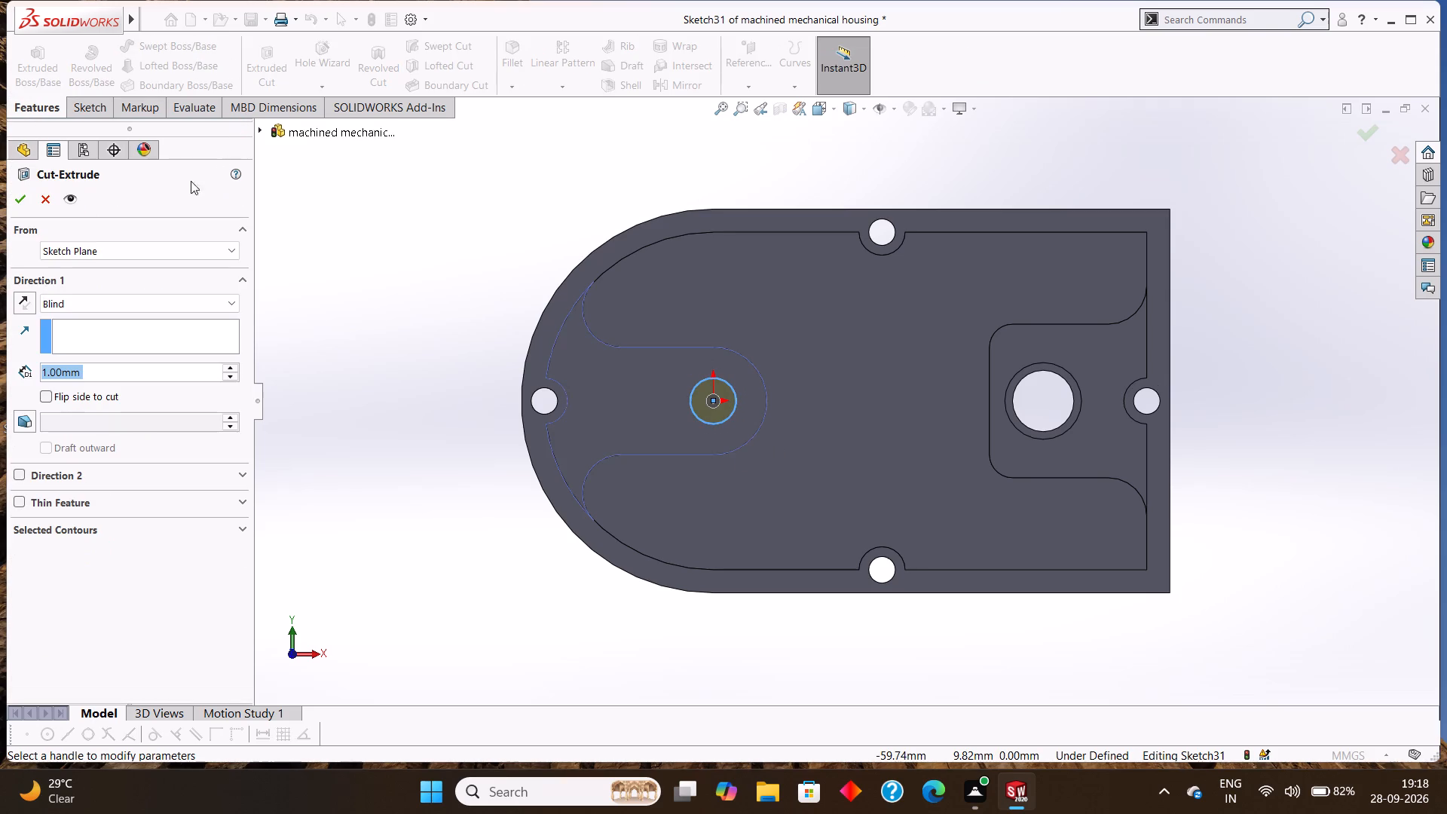
{"action": "left_click", "coordinate": [106, 304]}
{"action": "left_click", "coordinate": [94, 332]}
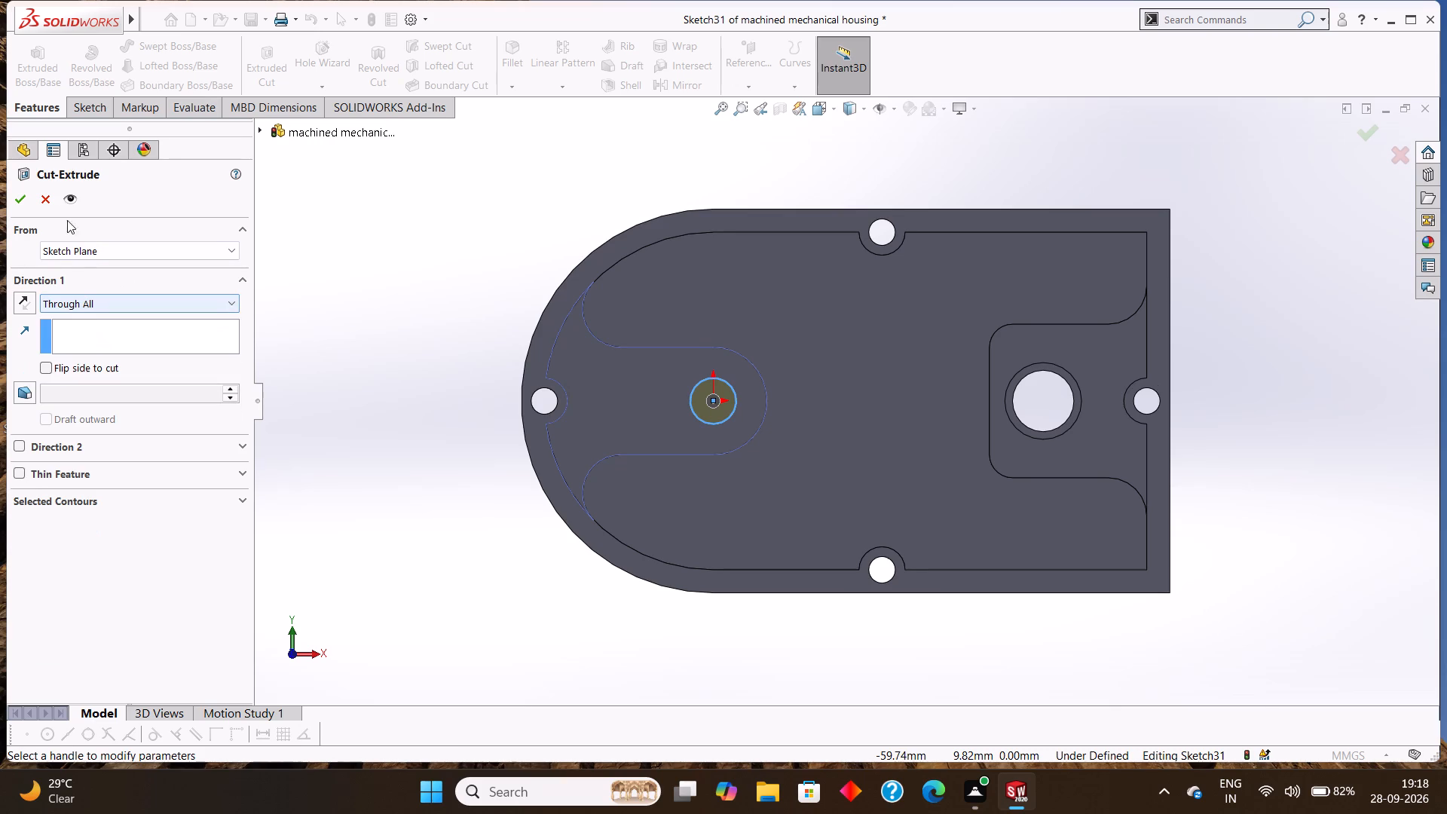
{"action": "left_click", "coordinate": [23, 198]}
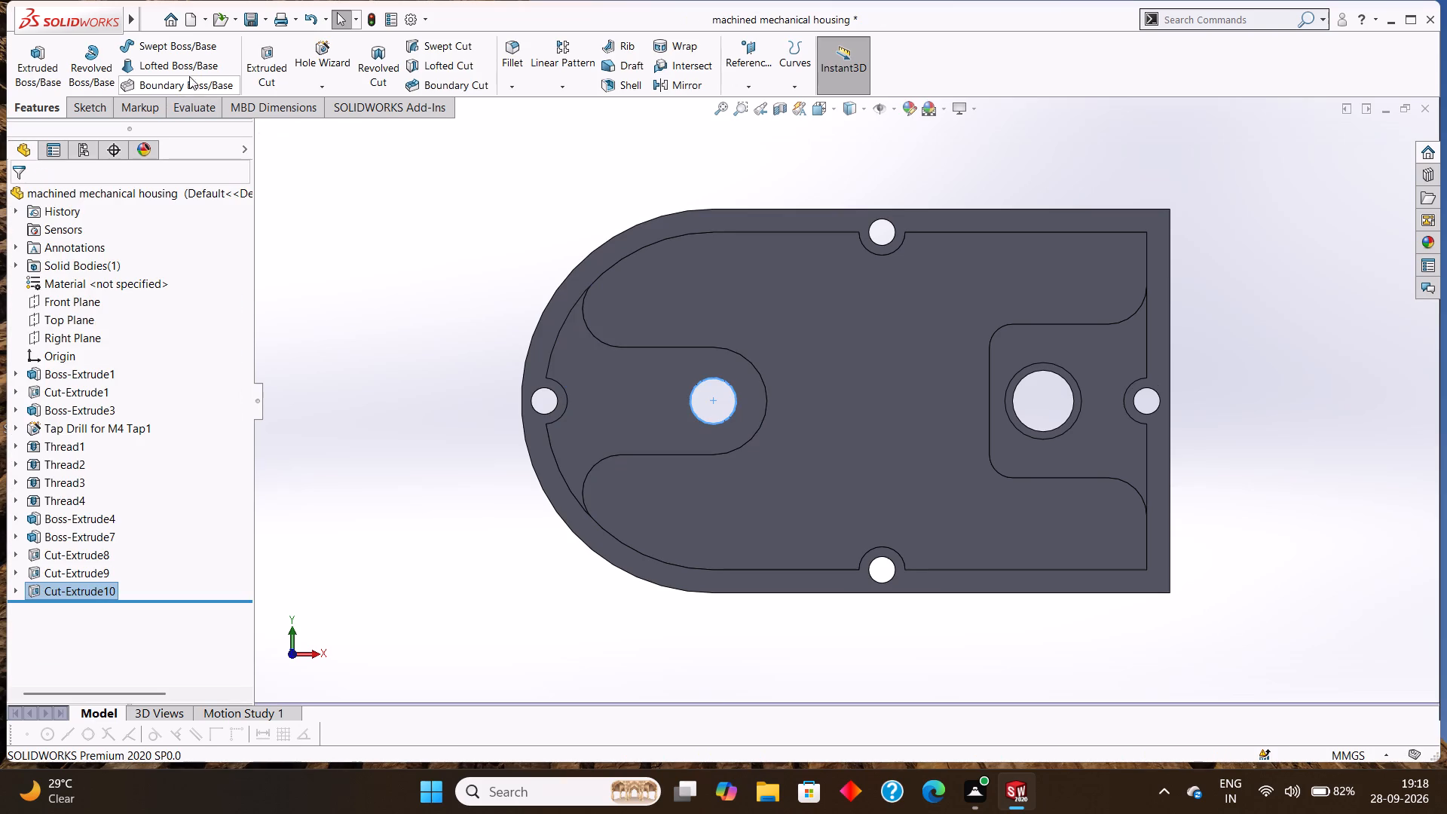
{"action": "key", "text": "Escape"}
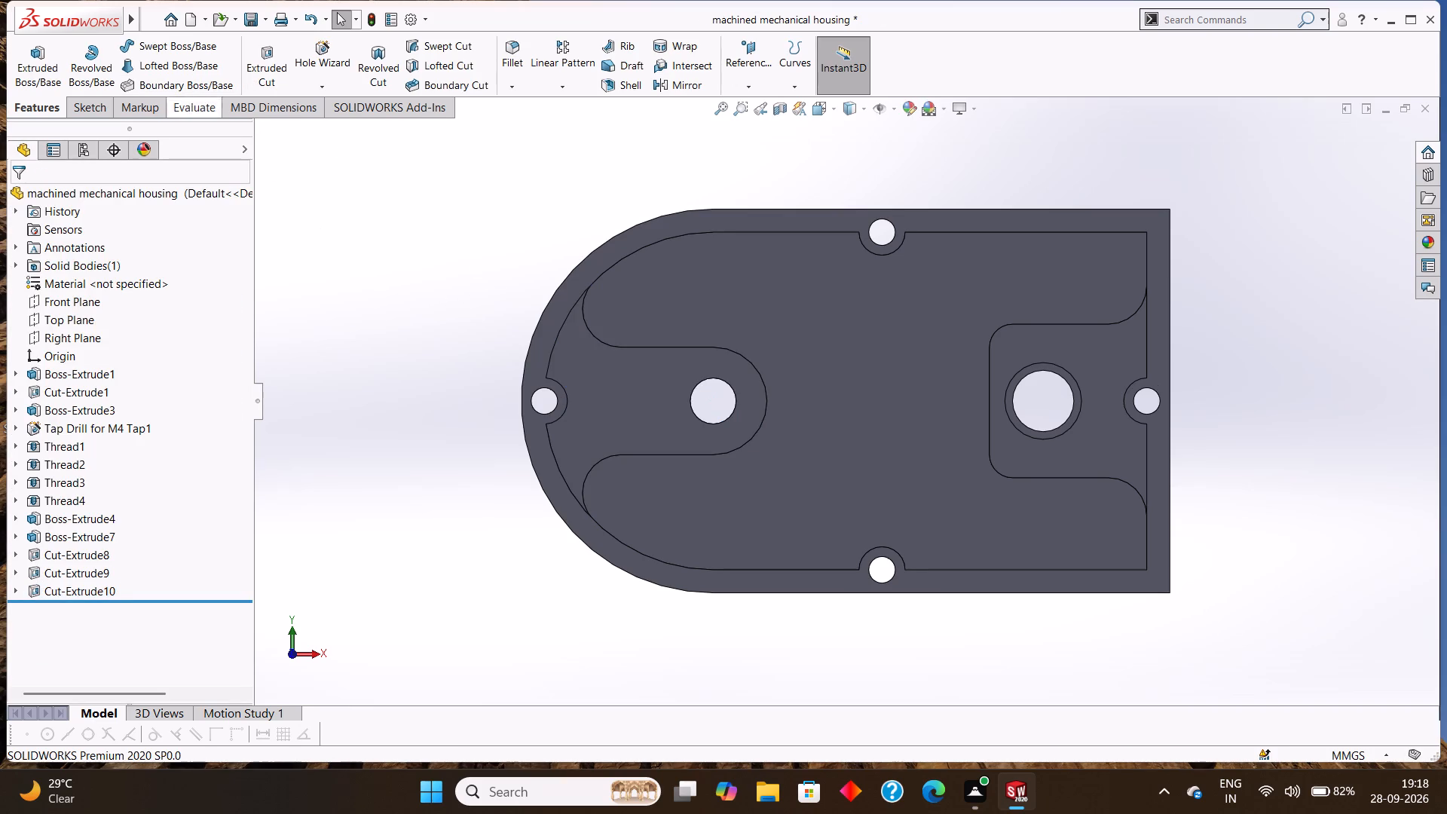
On the round-ended pad's face, sketch a circle of 4 mm radius centred on the origin around the new hole.
{"action": "right_click", "coordinate": [618, 373]}
{"action": "left_click", "coordinate": [654, 347]}
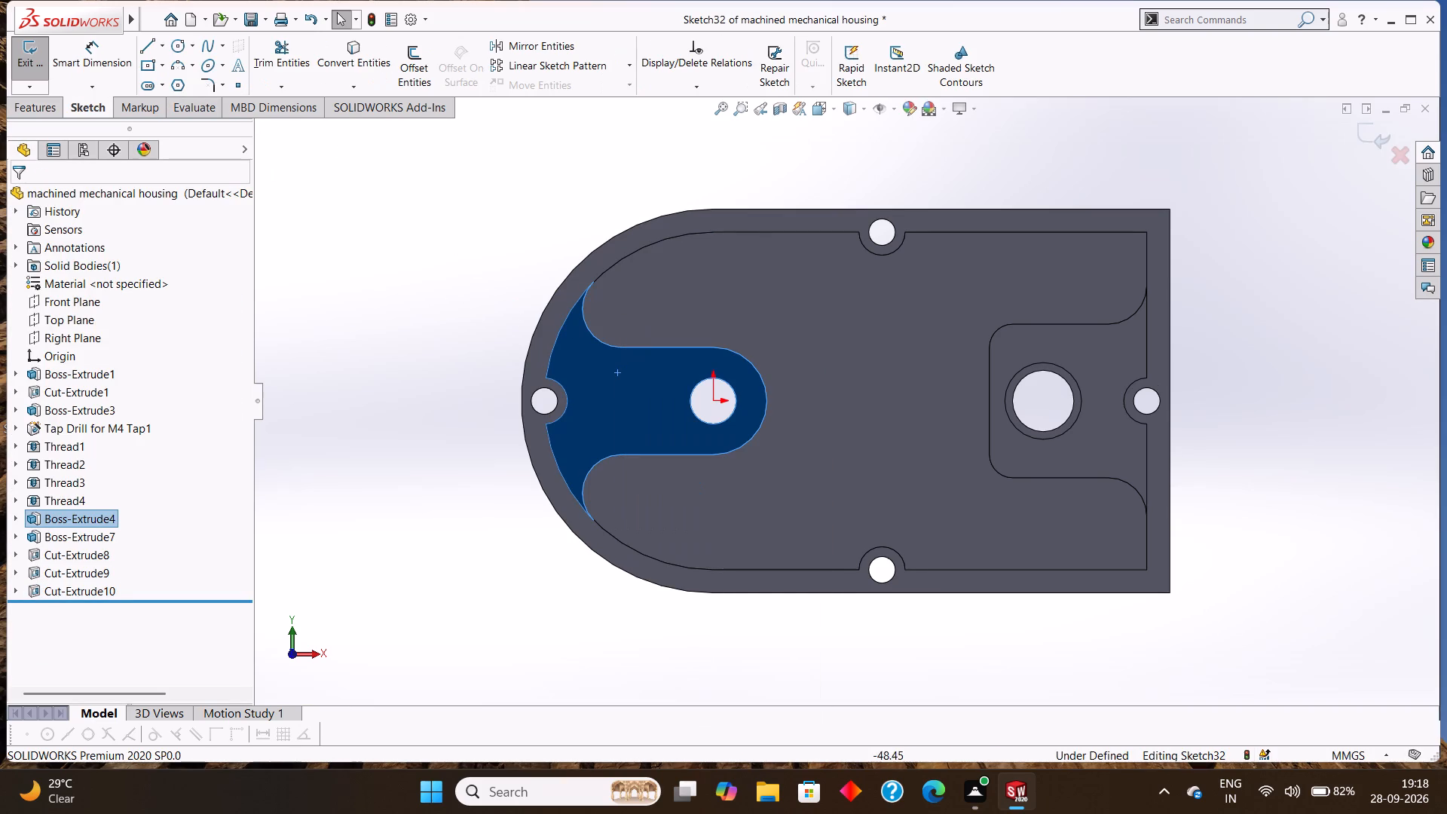
{"action": "left_click", "coordinate": [176, 48]}
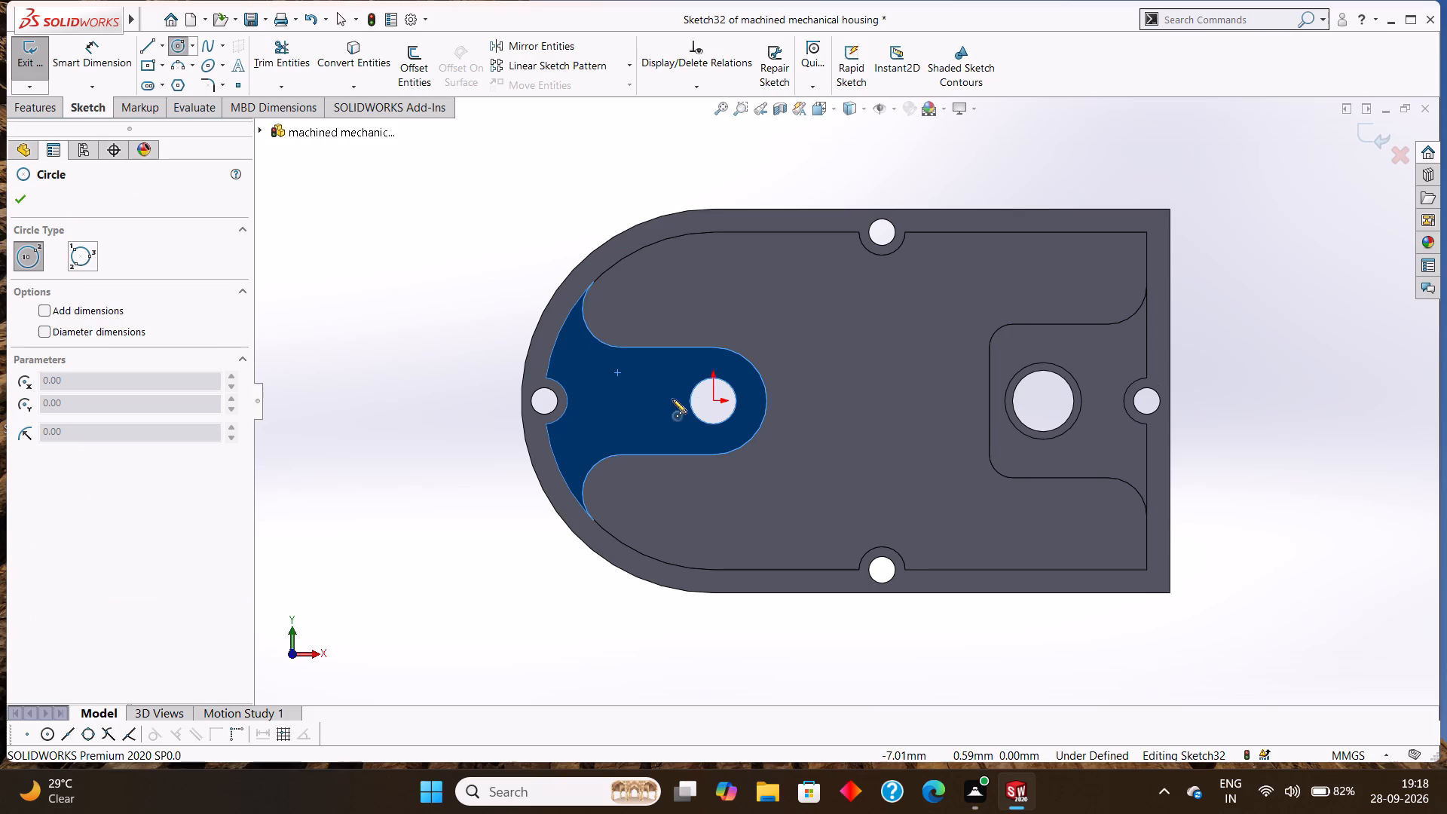
{"action": "left_click", "coordinate": [715, 399]}
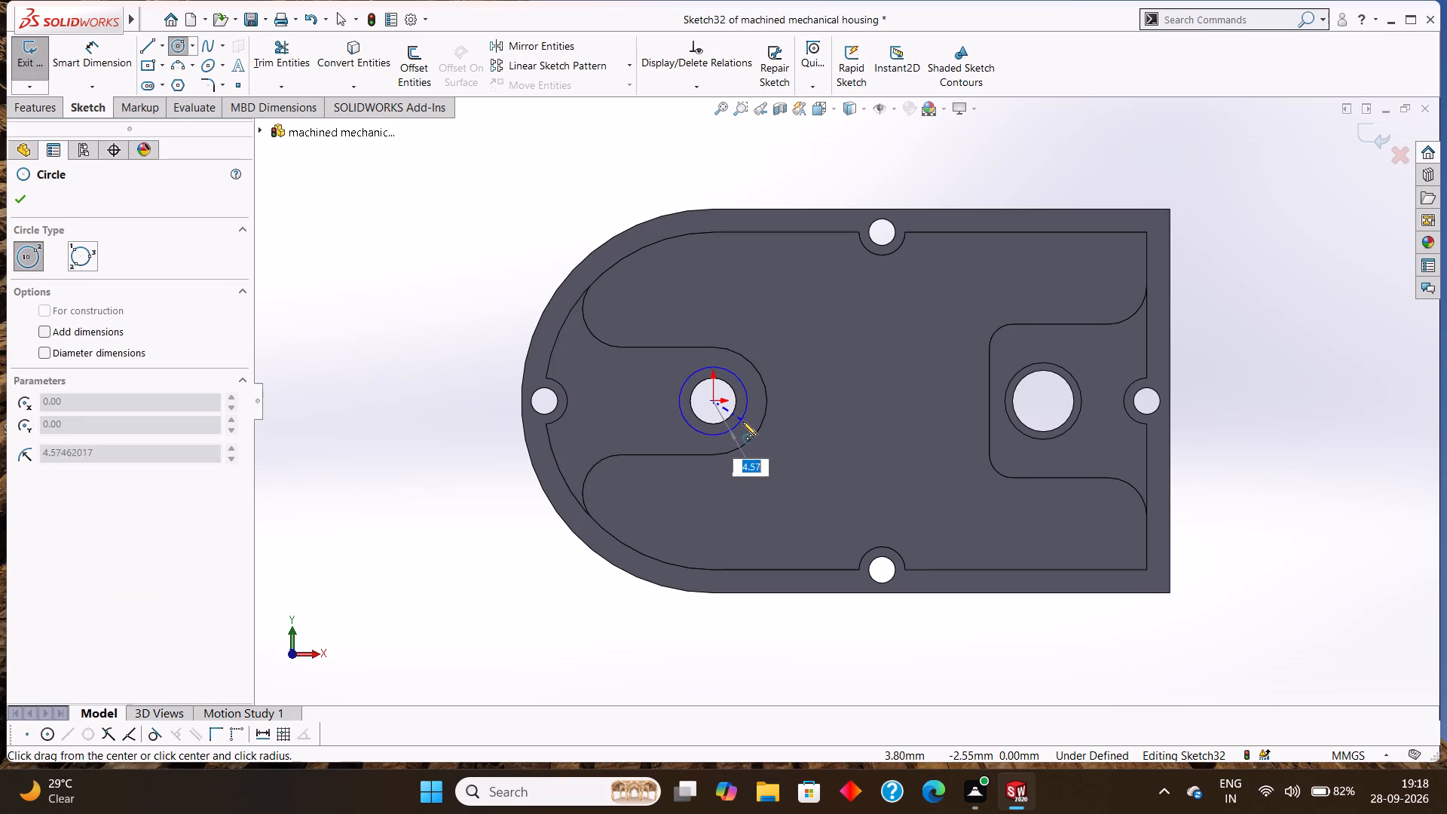
{"action": "key", "text": "4"}
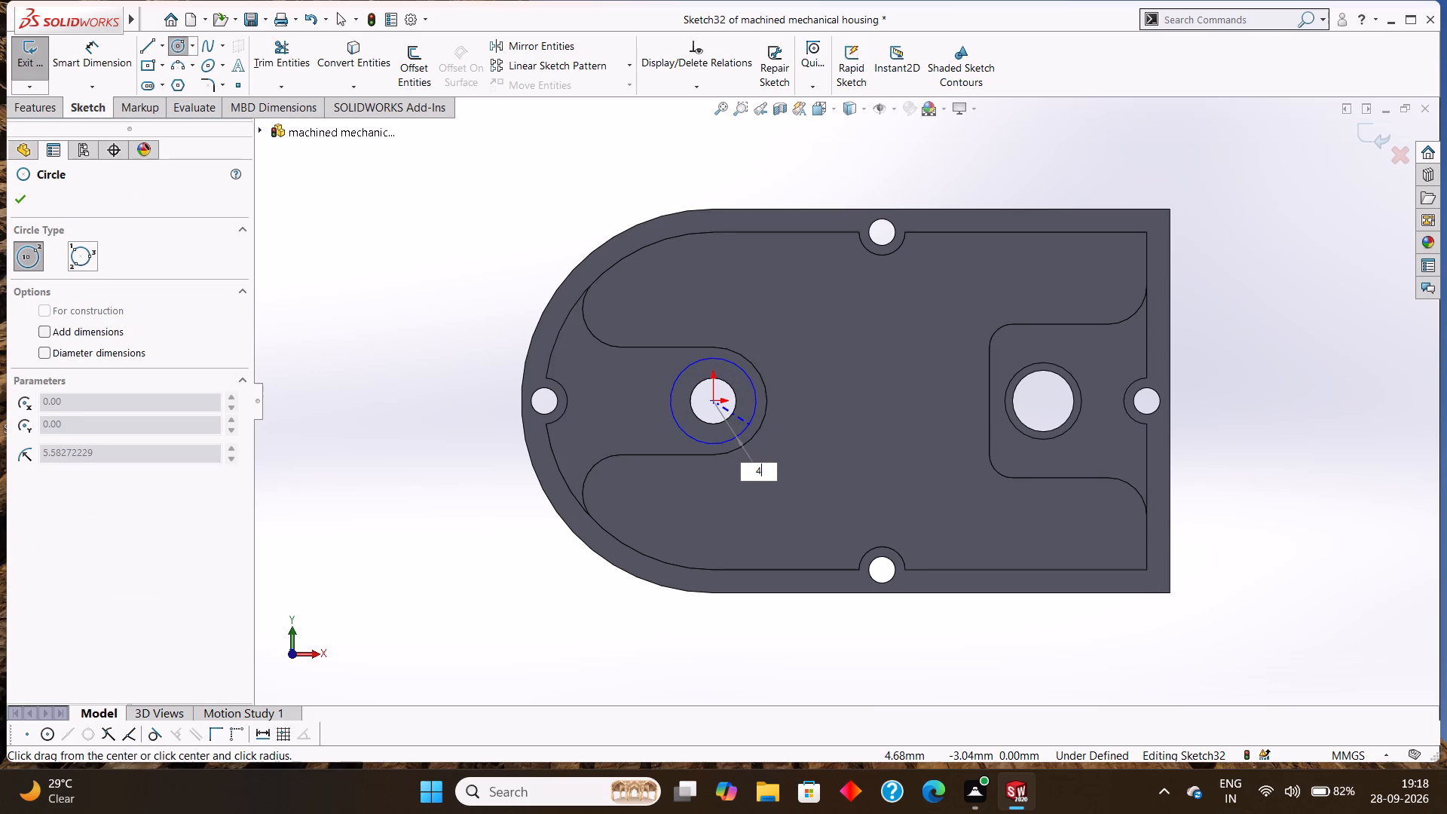
{"action": "key", "text": "Return"}
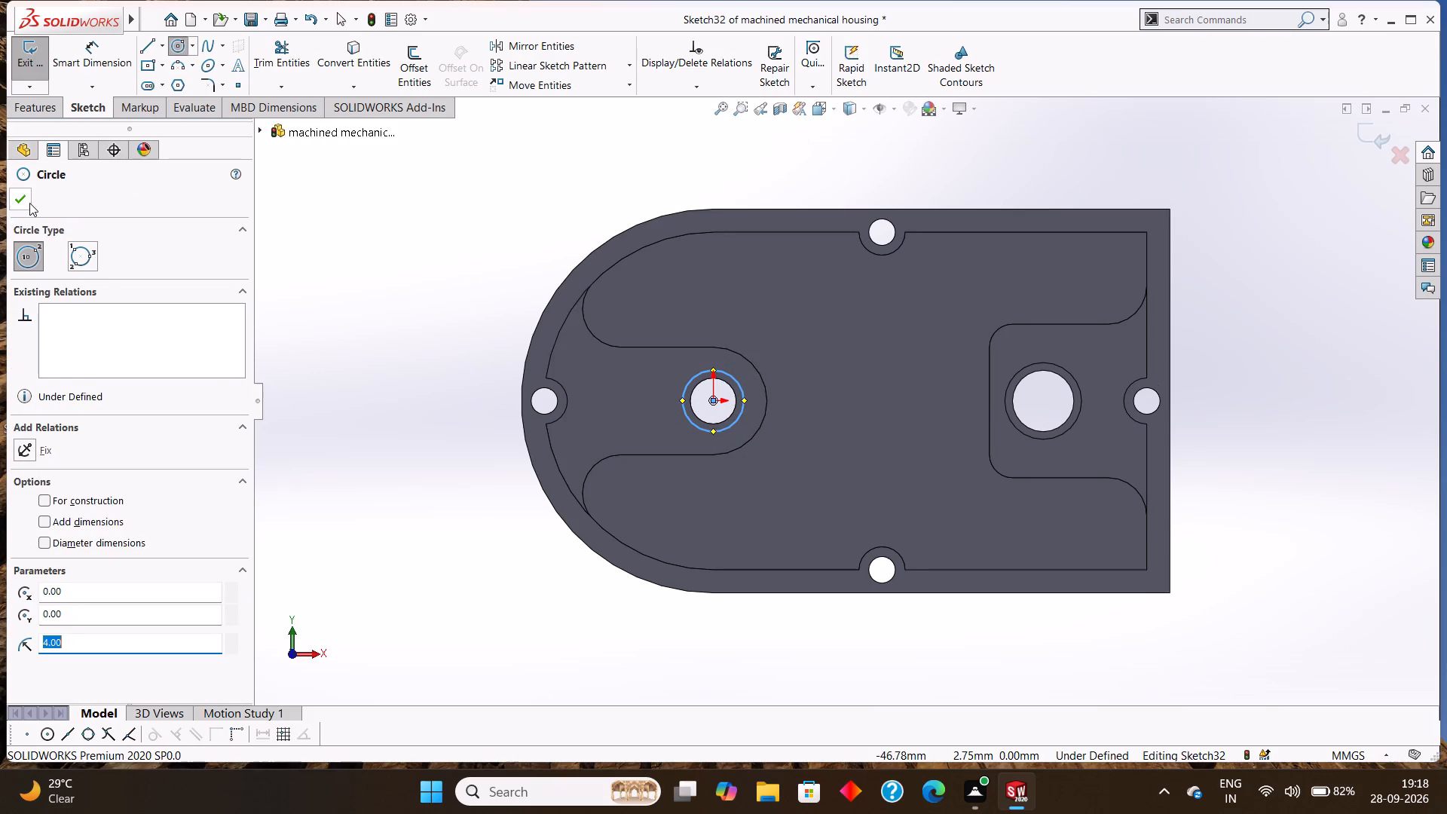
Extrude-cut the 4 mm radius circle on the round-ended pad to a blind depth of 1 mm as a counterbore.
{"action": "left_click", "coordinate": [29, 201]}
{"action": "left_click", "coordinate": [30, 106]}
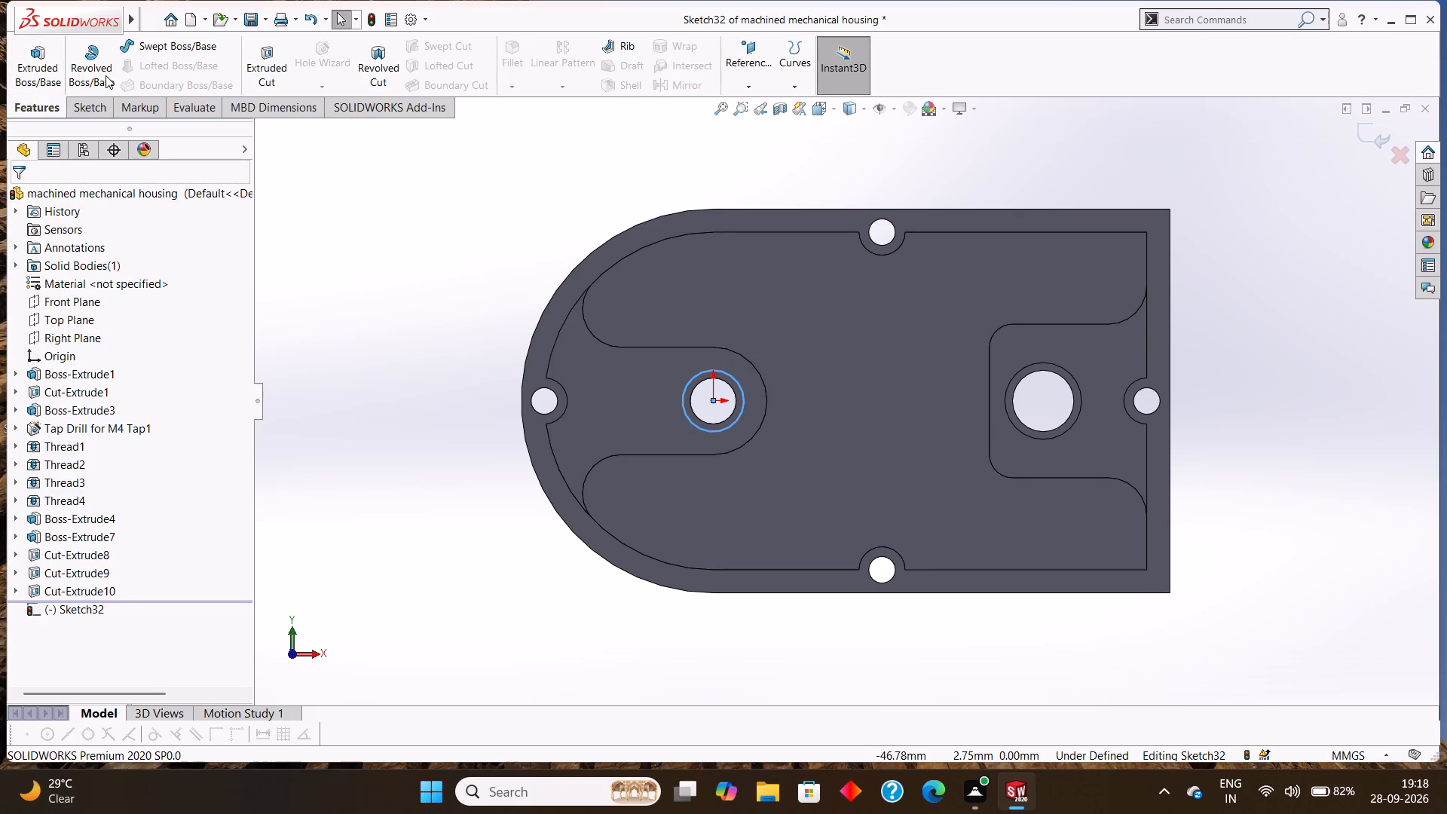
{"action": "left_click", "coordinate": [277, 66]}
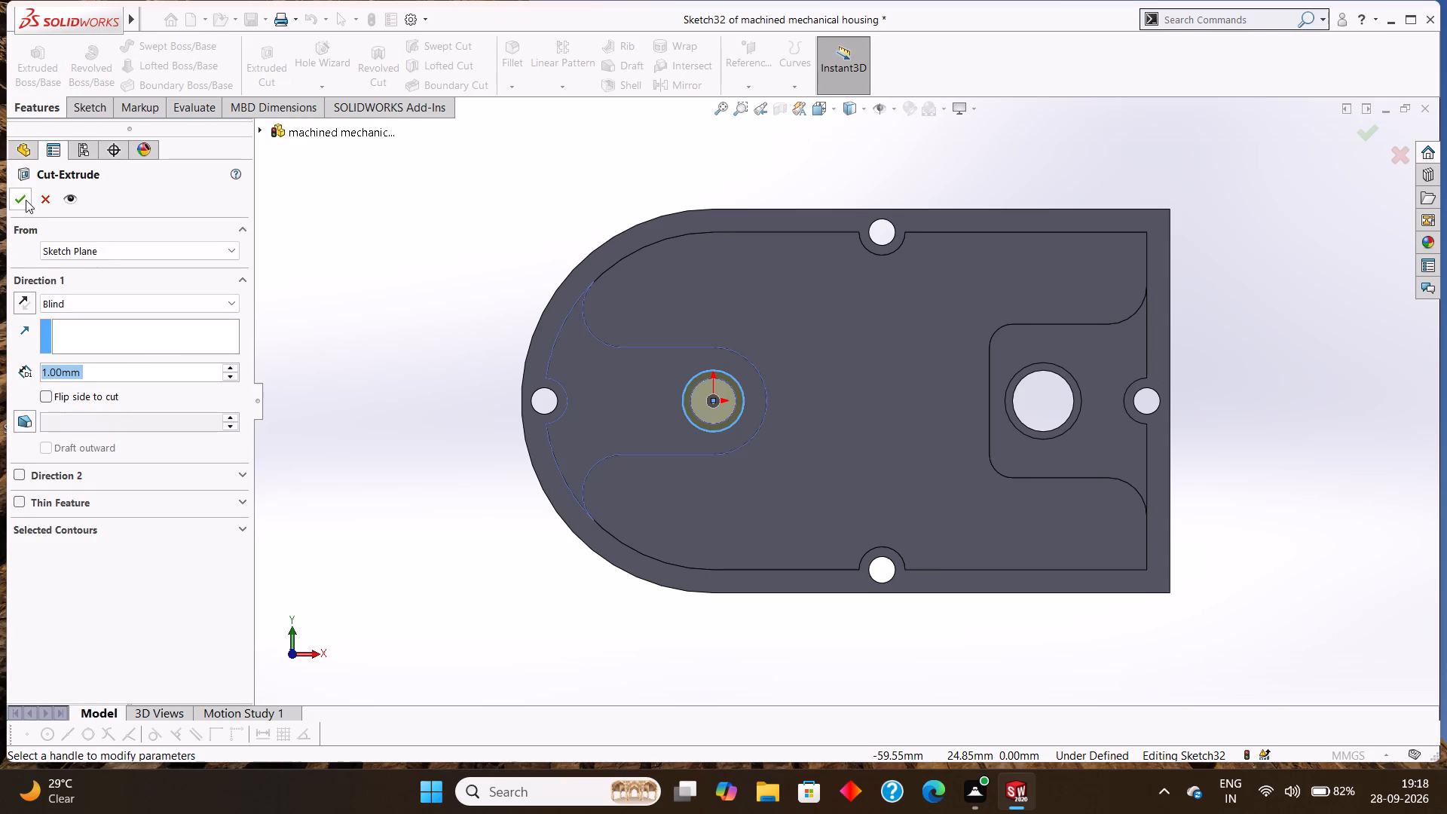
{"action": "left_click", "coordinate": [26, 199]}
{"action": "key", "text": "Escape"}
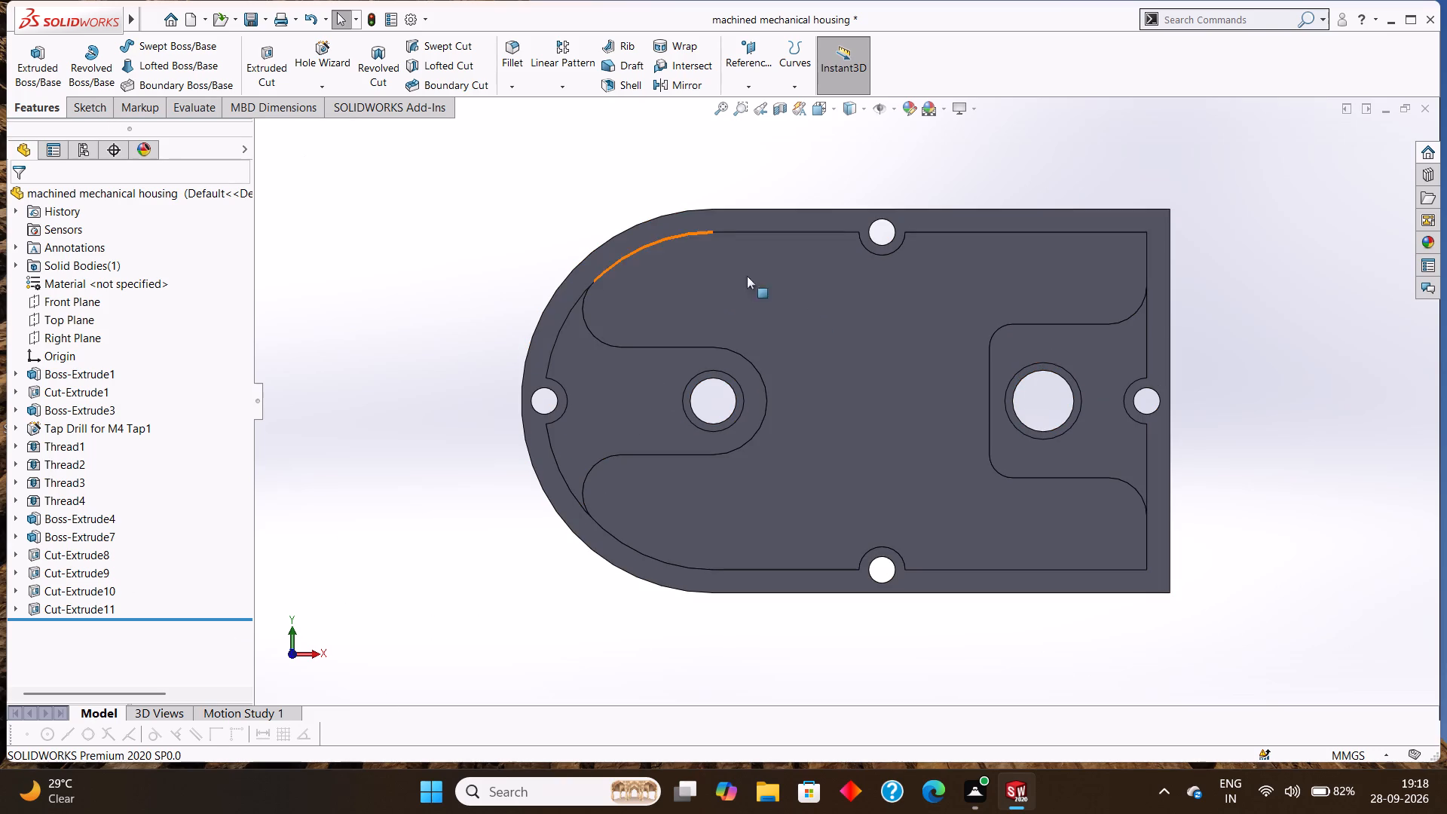
On the rectangular pad's face, use a temporary sketch line to check the distance from the hole's centre to the pad's straight edge.
{"action": "right_click", "coordinate": [1036, 343]}
{"action": "left_click", "coordinate": [1066, 324]}
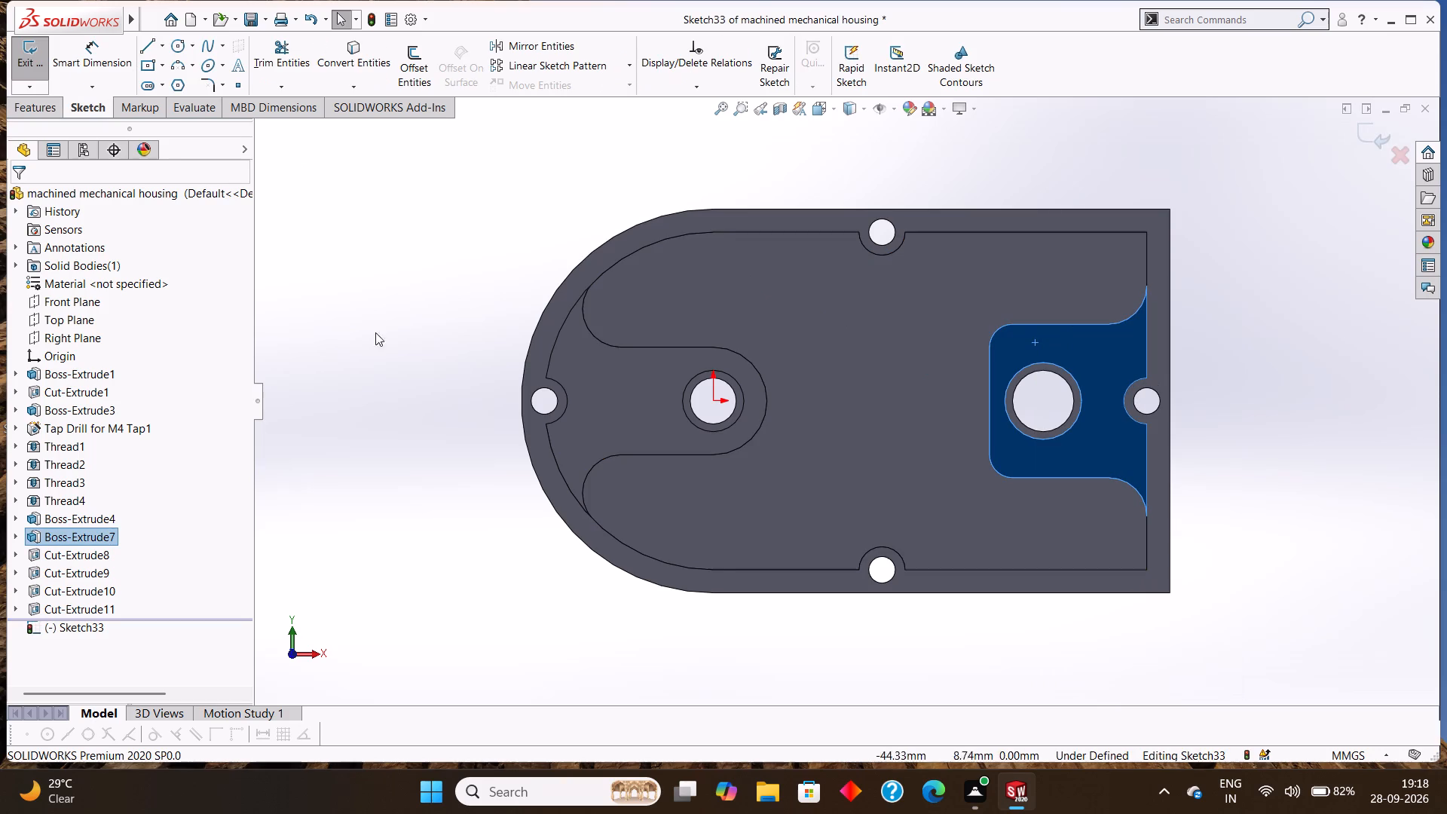
{"action": "key", "text": "Escape"}
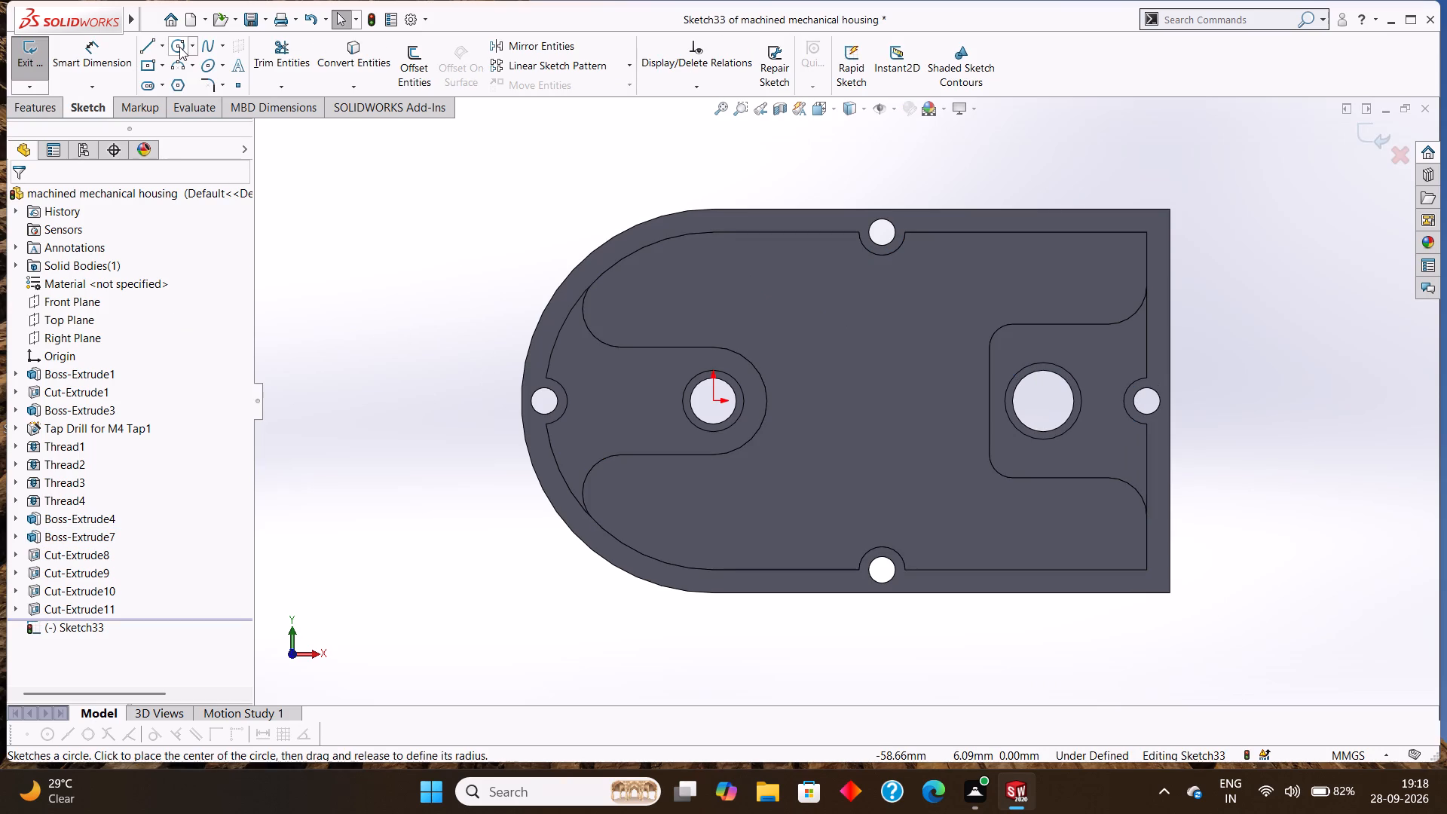
{"action": "left_click", "coordinate": [164, 66]}
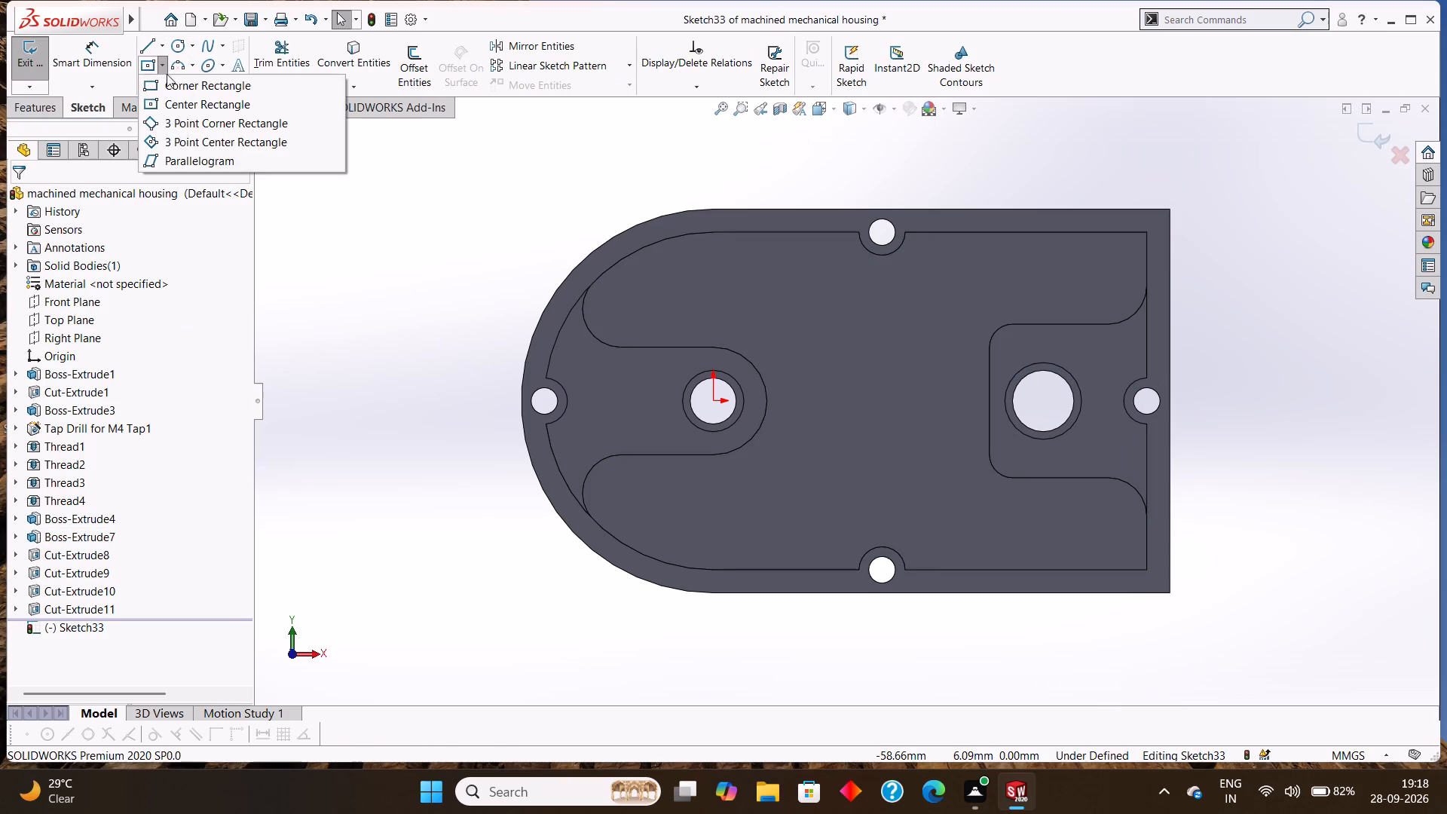
{"action": "left_click", "coordinate": [174, 84]}
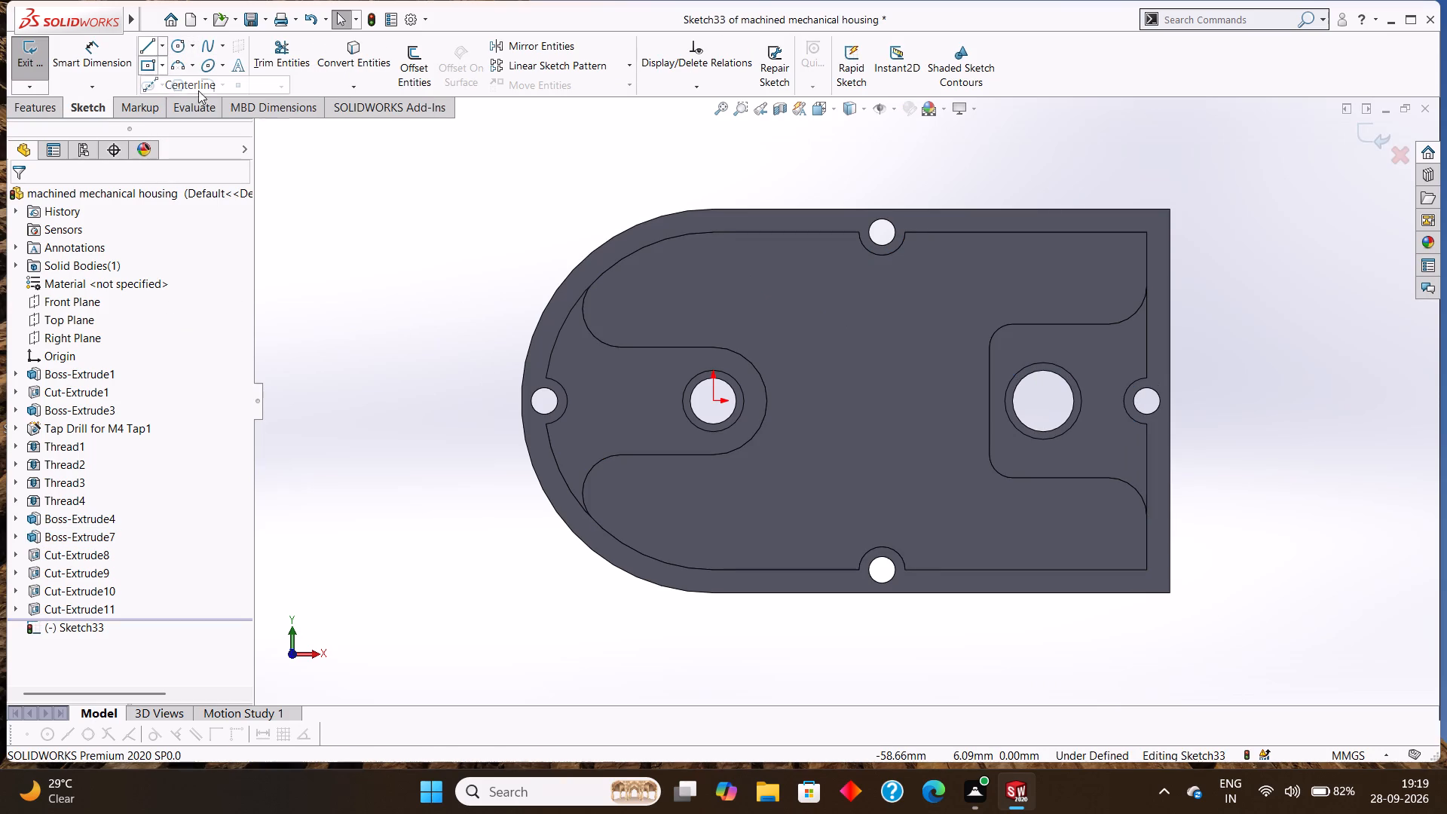
{"action": "left_click", "coordinate": [1036, 400]}
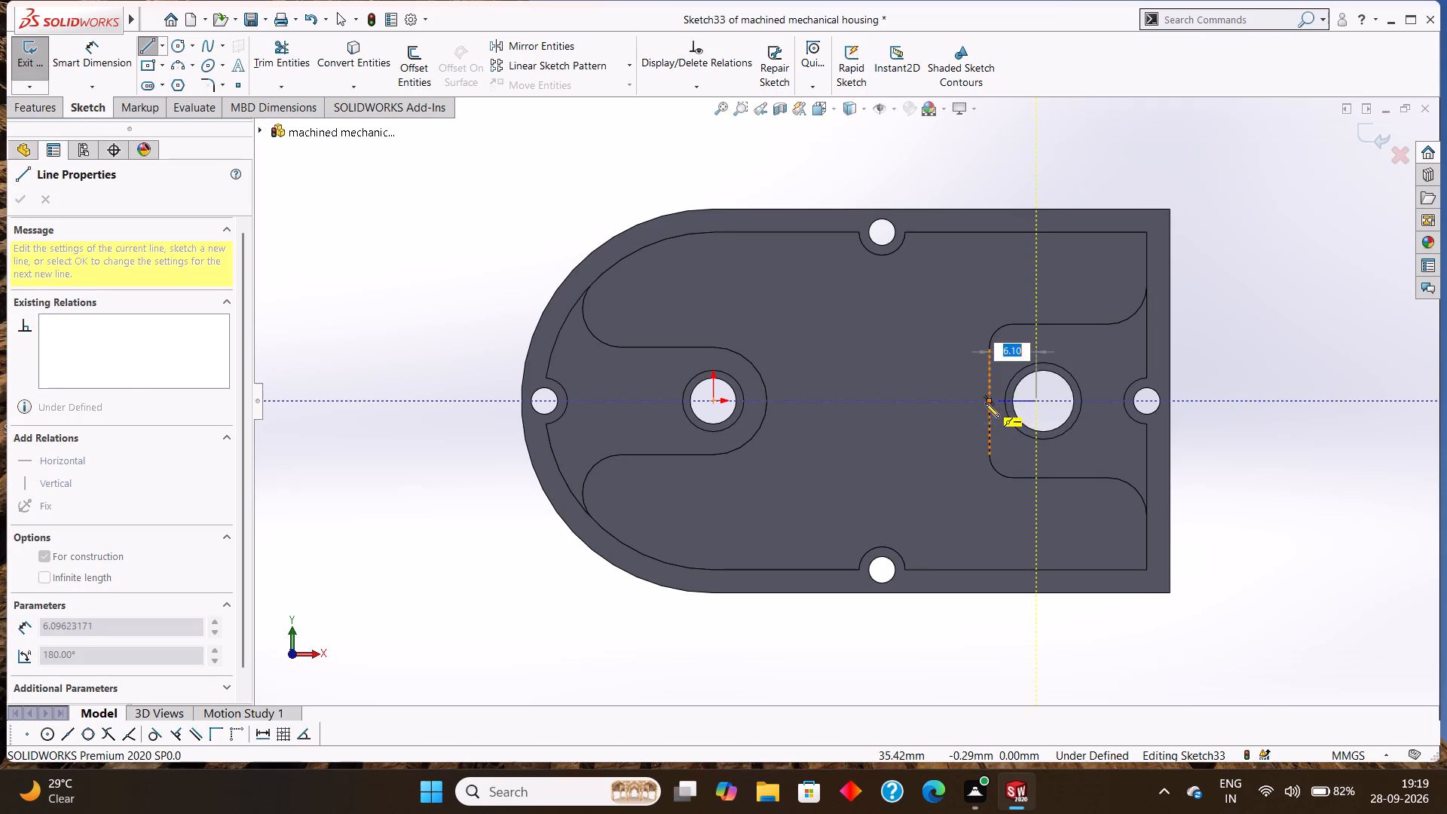
{"action": "key", "text": "Escape"}
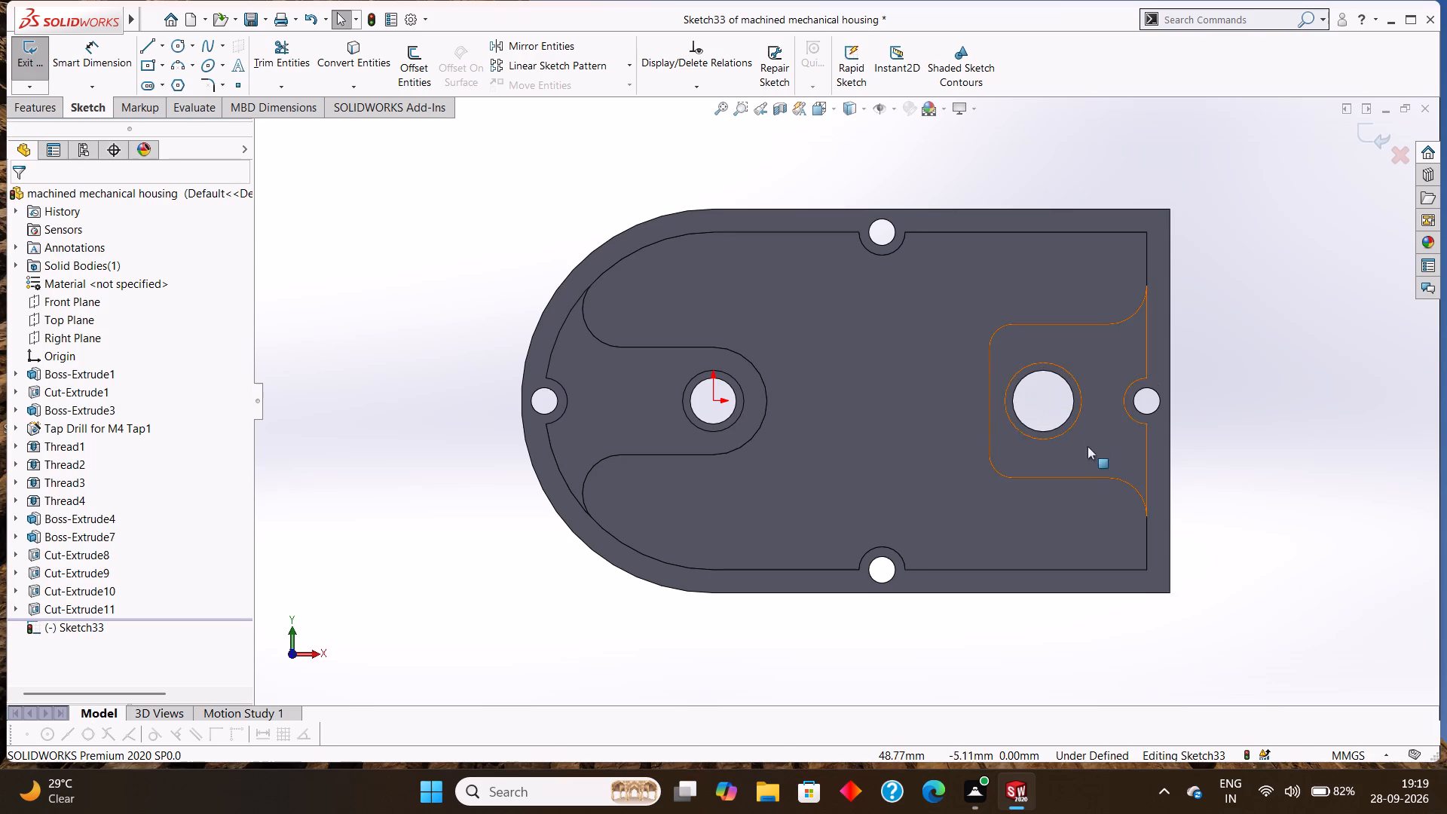
{"action": "left_click", "coordinate": [145, 46]}
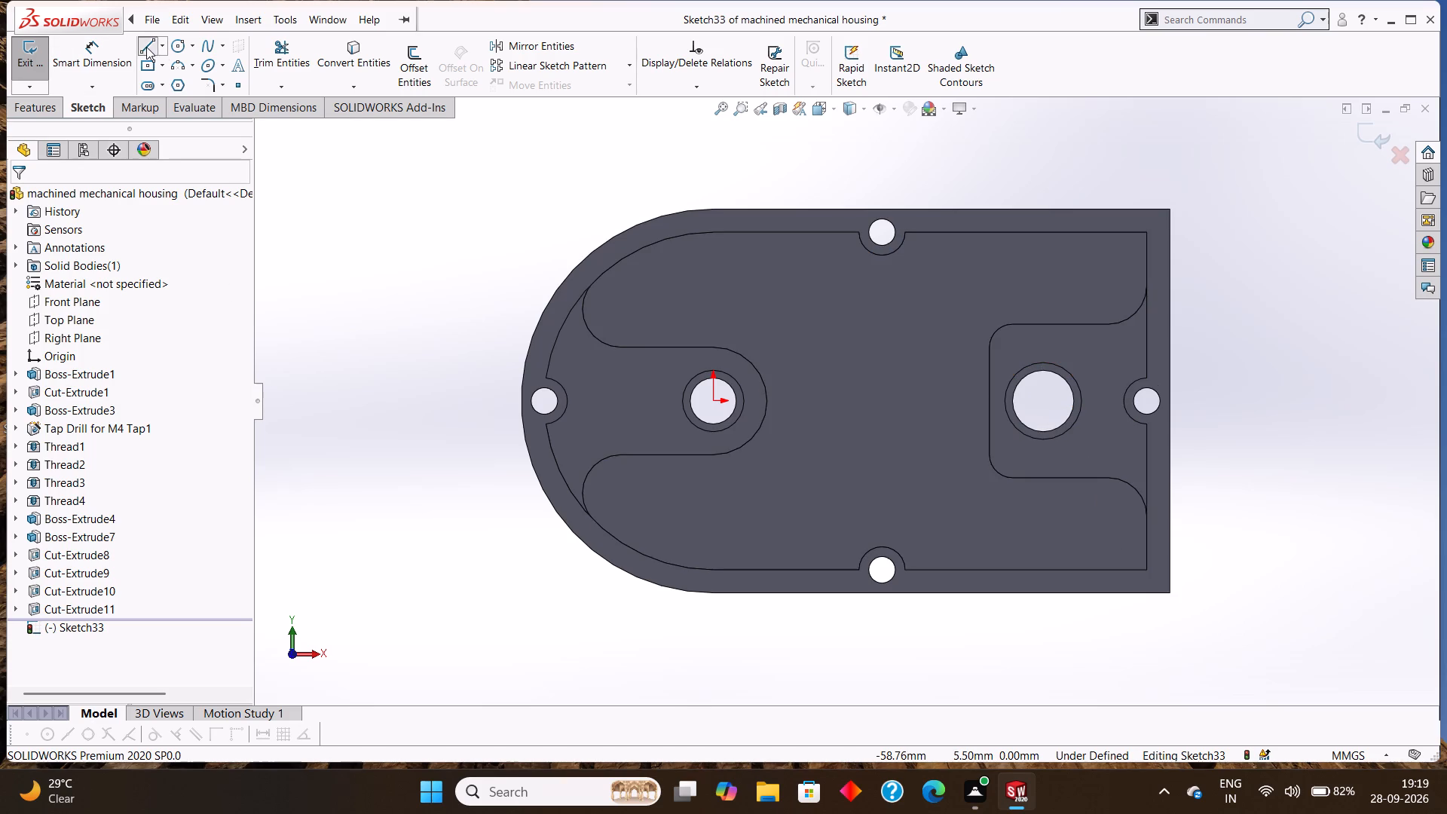
{"action": "left_click", "coordinate": [1042, 399]}
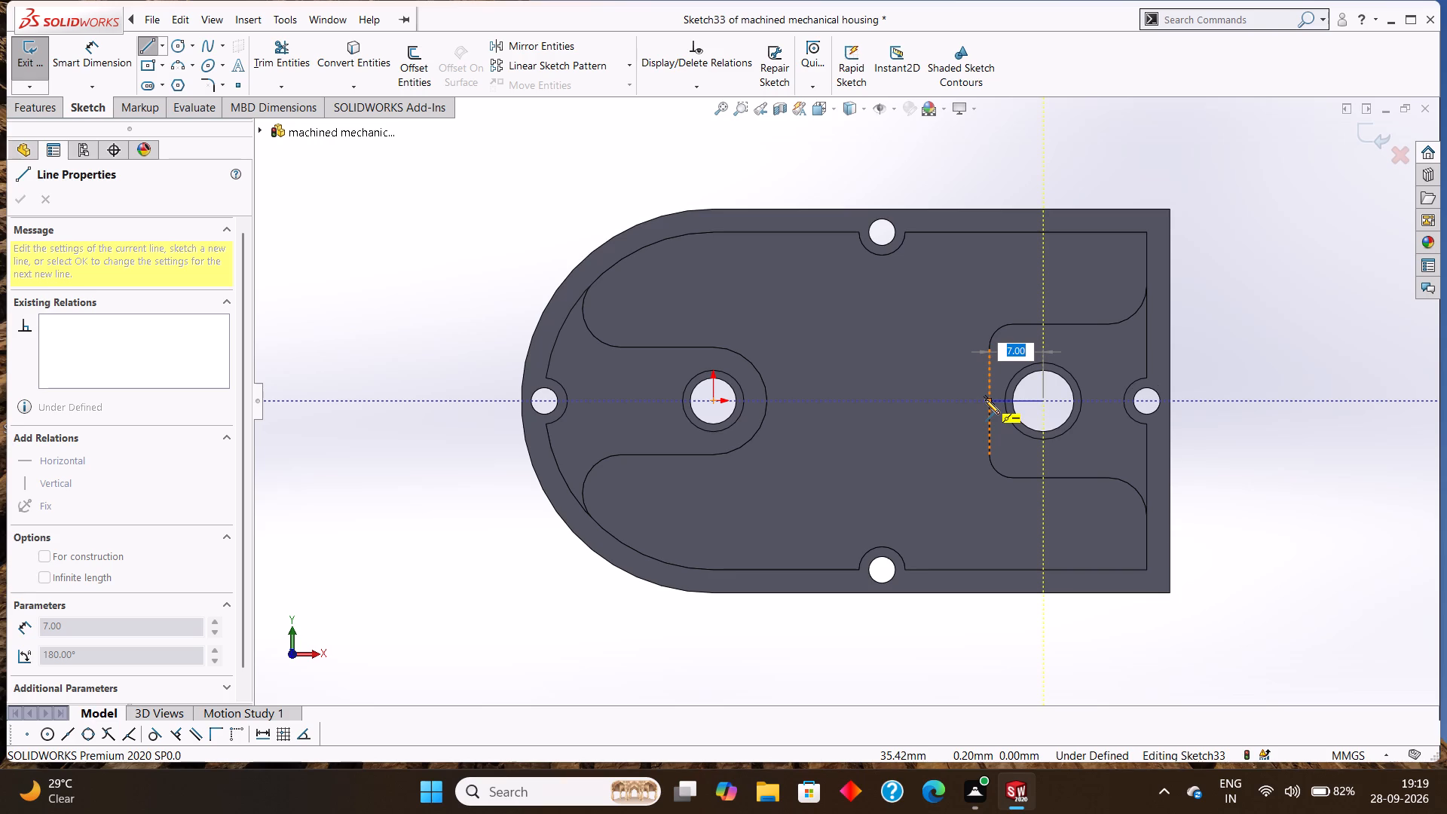
{"action": "key", "text": "Escape"}
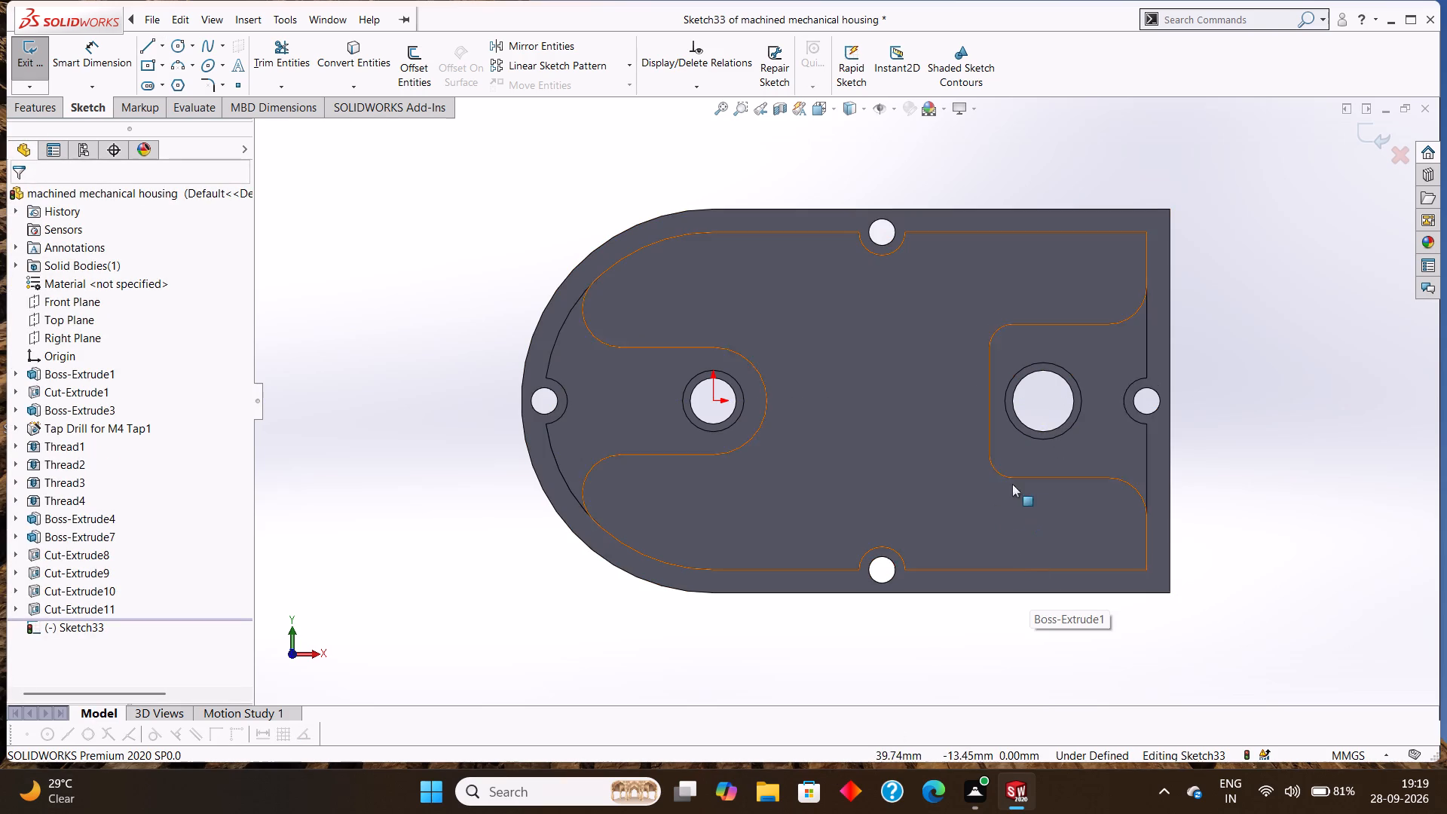
Undo the holes and counterbores on both pads, back to the open sketch of the 8 mm diameter circle on the rectangular pad.
{"action": "key", "text": "ctrl+z"}
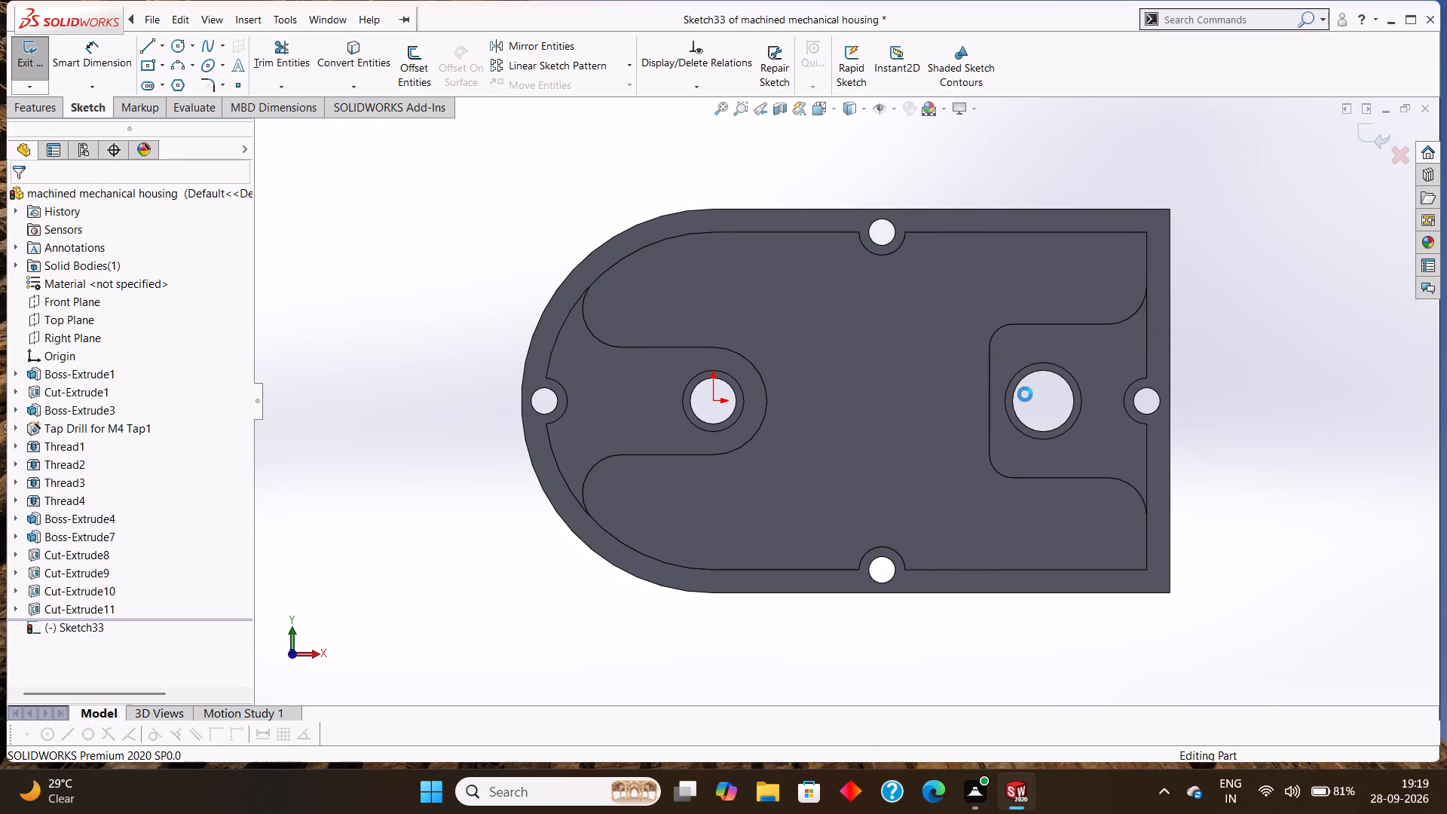
{"action": "key", "text": "ctrl+z"}
{"action": "key", "text": "ctrl+z"}
{"action": "key", "text": "ctrl+z"}
{"action": "key", "text": "ctrl+z"}
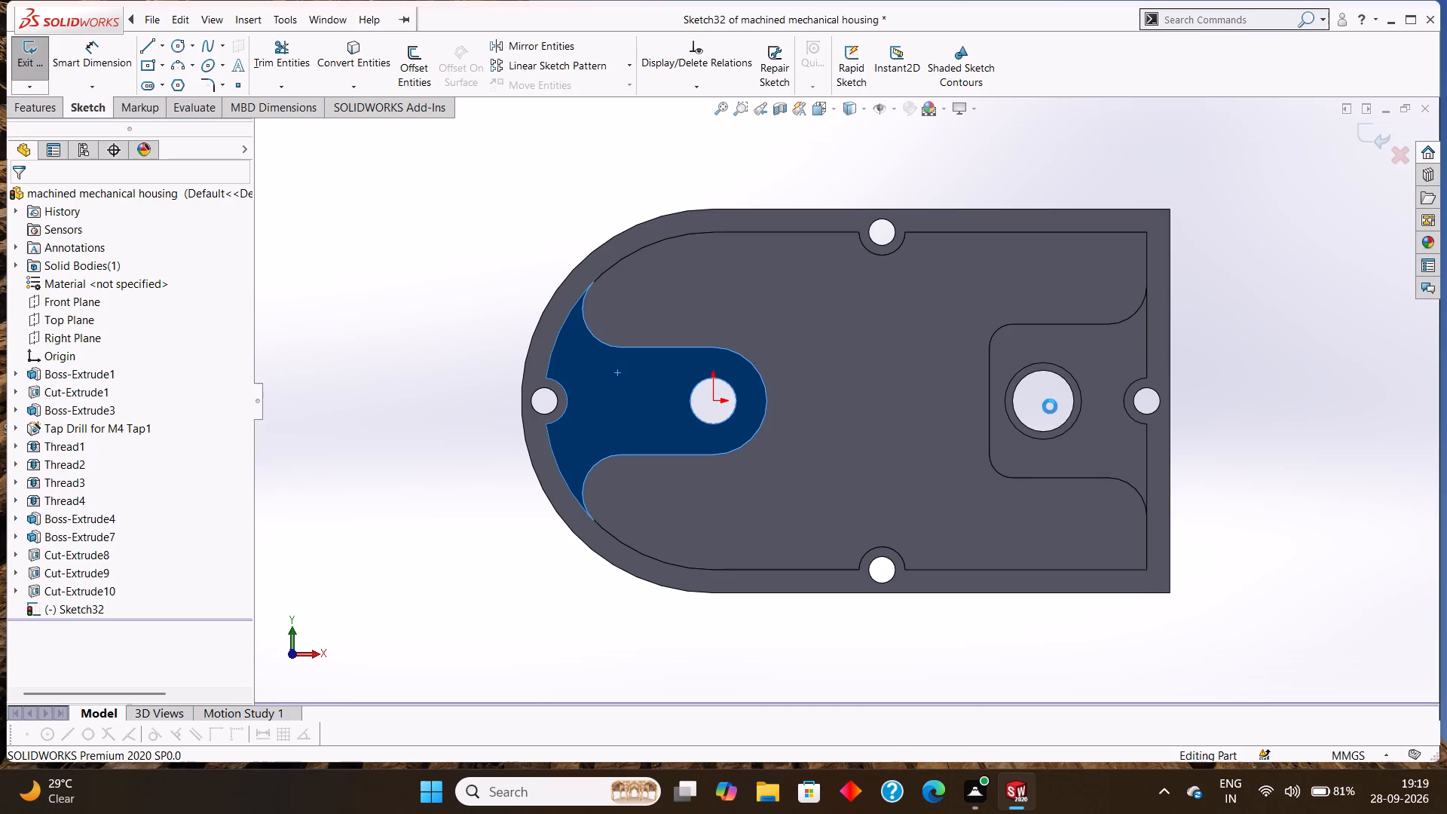
{"action": "key", "text": "ctrl+z"}
{"action": "key", "text": "ctrl+z"}
{"action": "key", "text": "ctrl+z"}
{"action": "key", "text": "ctrl+z"}
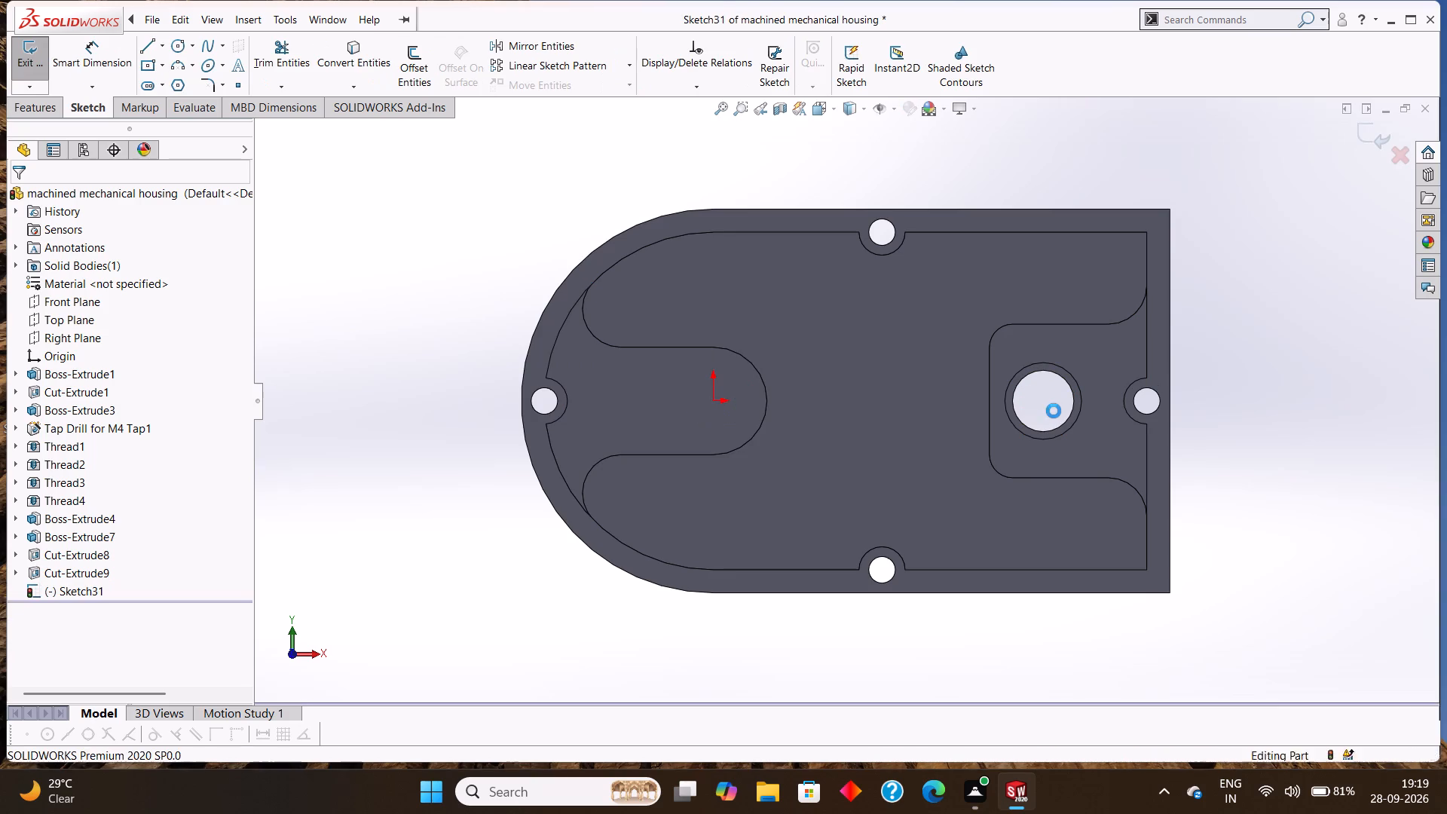
{"action": "key", "text": "ctrl+z"}
{"action": "key", "text": "ctrl+z"}
{"action": "key", "text": "ctrl+z"}
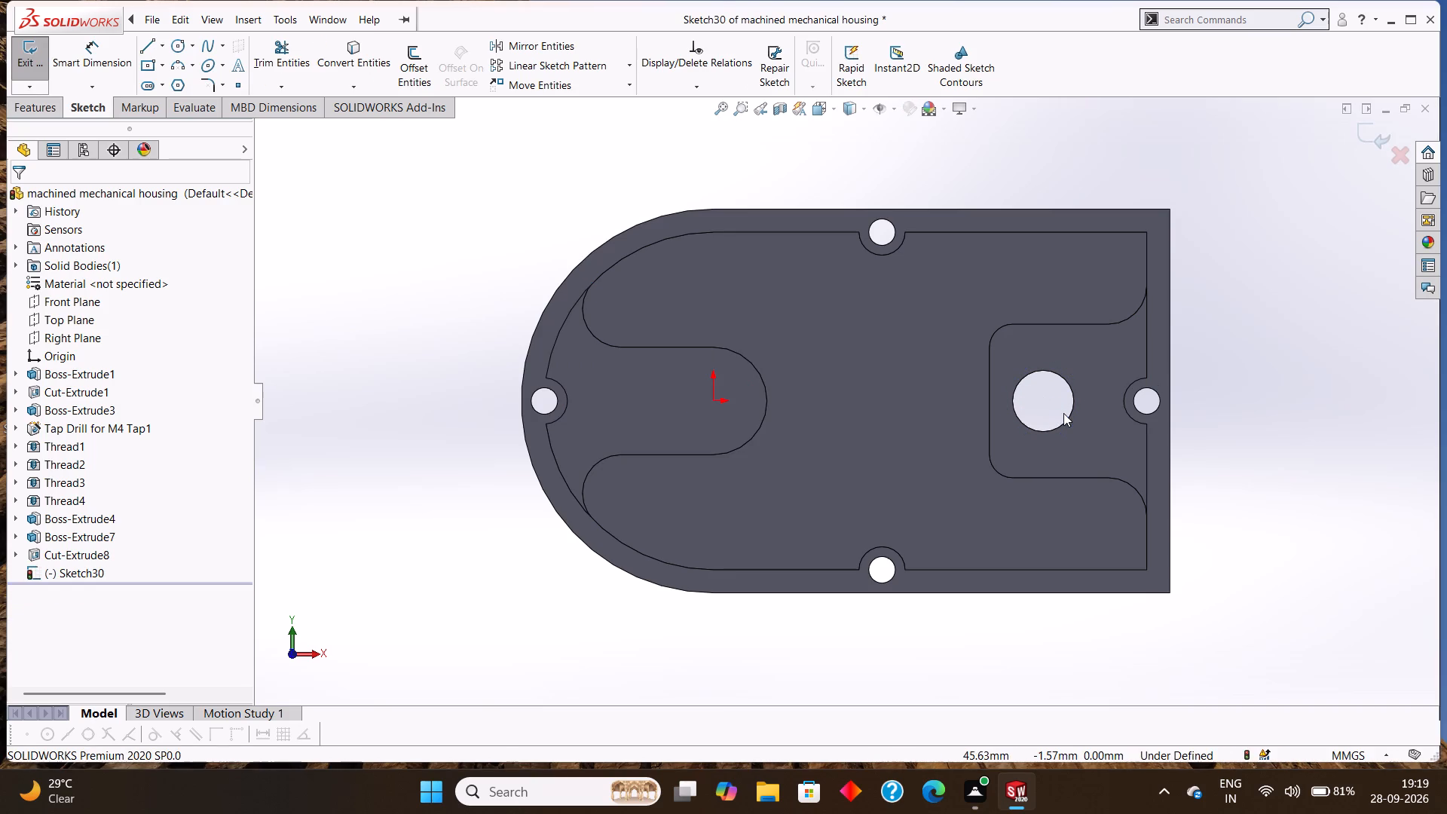
{"action": "key", "text": "ctrl+z"}
{"action": "key", "text": "ctrl+z"}
{"action": "key", "text": "ctrl+z"}
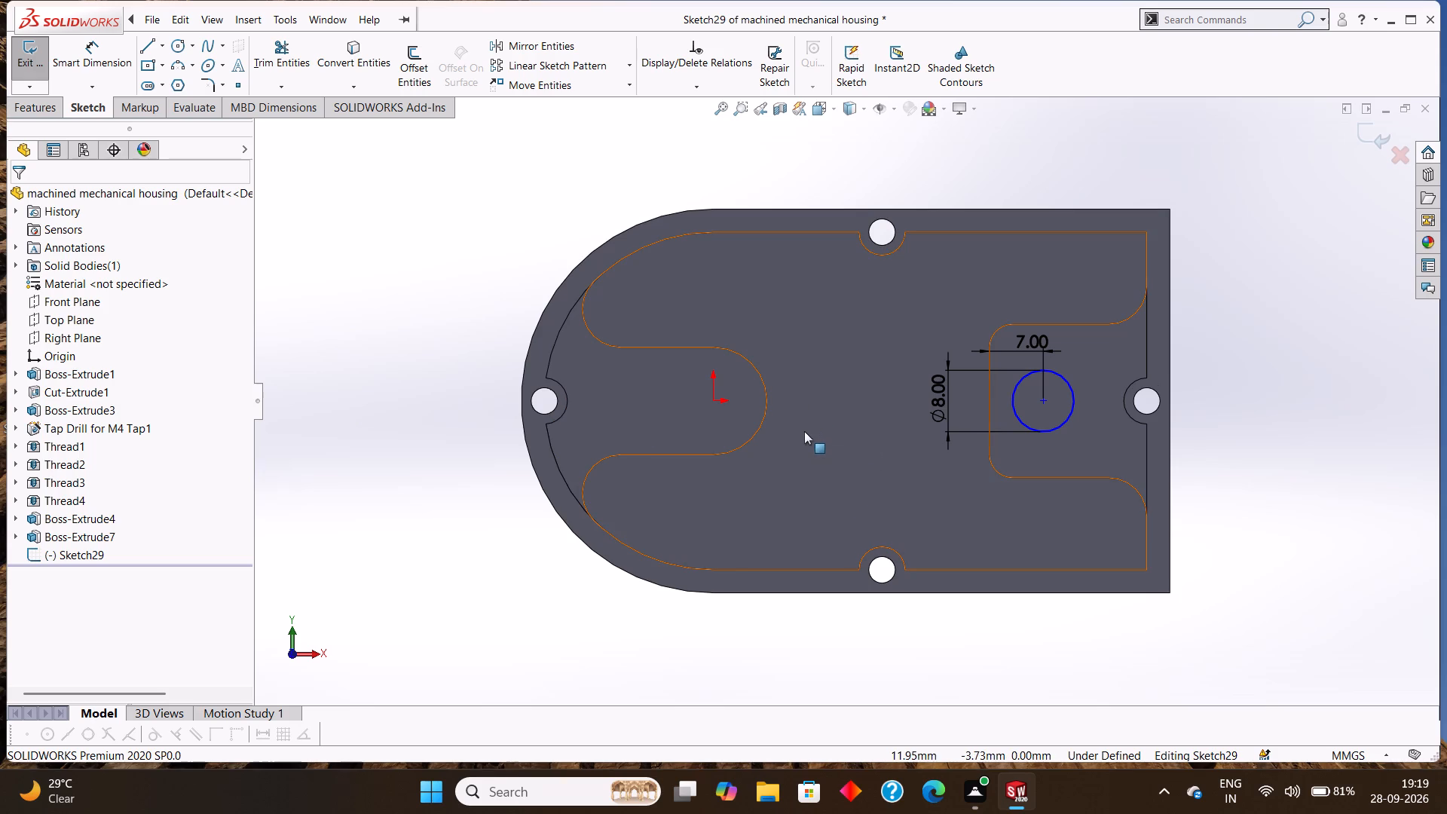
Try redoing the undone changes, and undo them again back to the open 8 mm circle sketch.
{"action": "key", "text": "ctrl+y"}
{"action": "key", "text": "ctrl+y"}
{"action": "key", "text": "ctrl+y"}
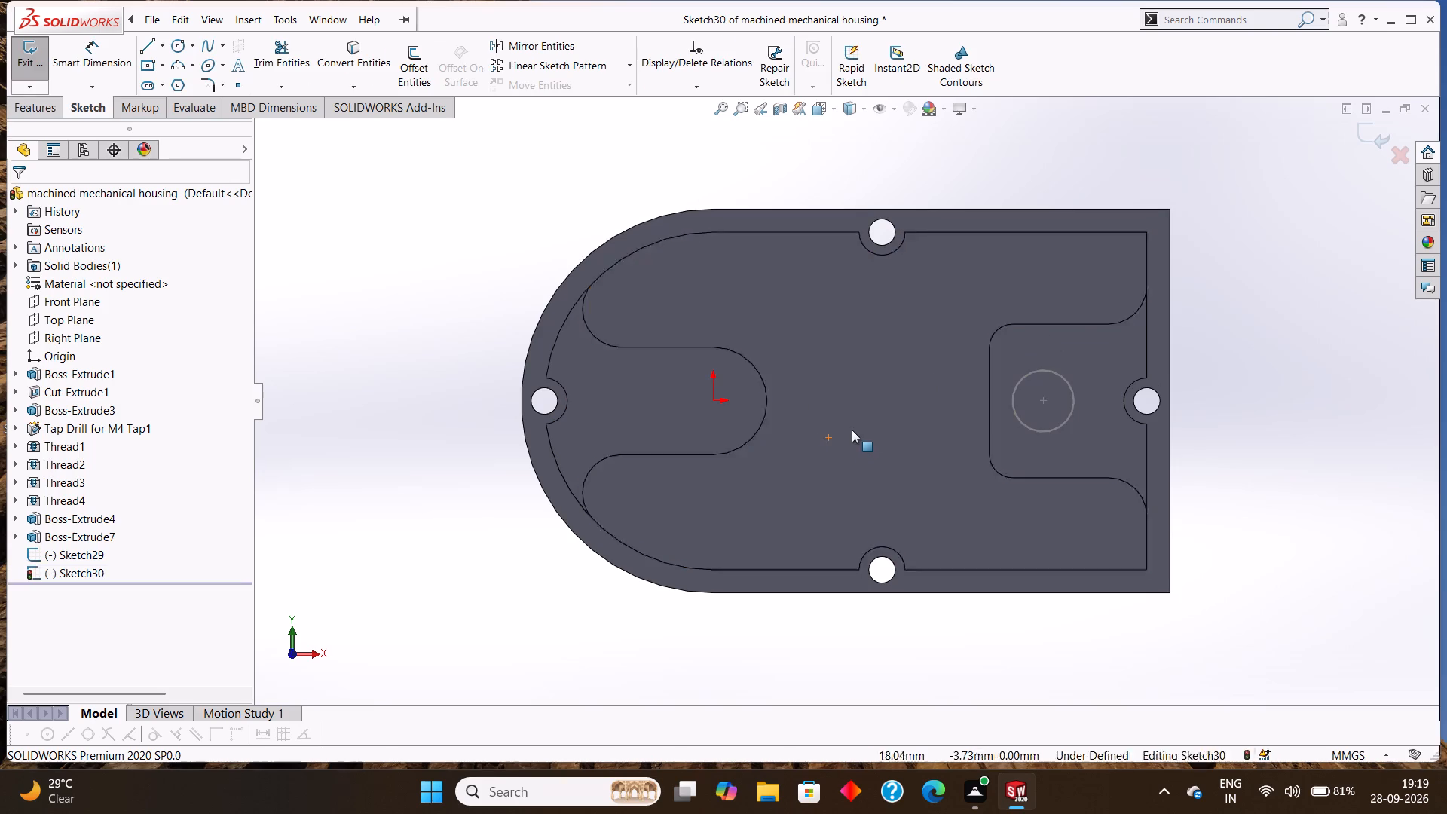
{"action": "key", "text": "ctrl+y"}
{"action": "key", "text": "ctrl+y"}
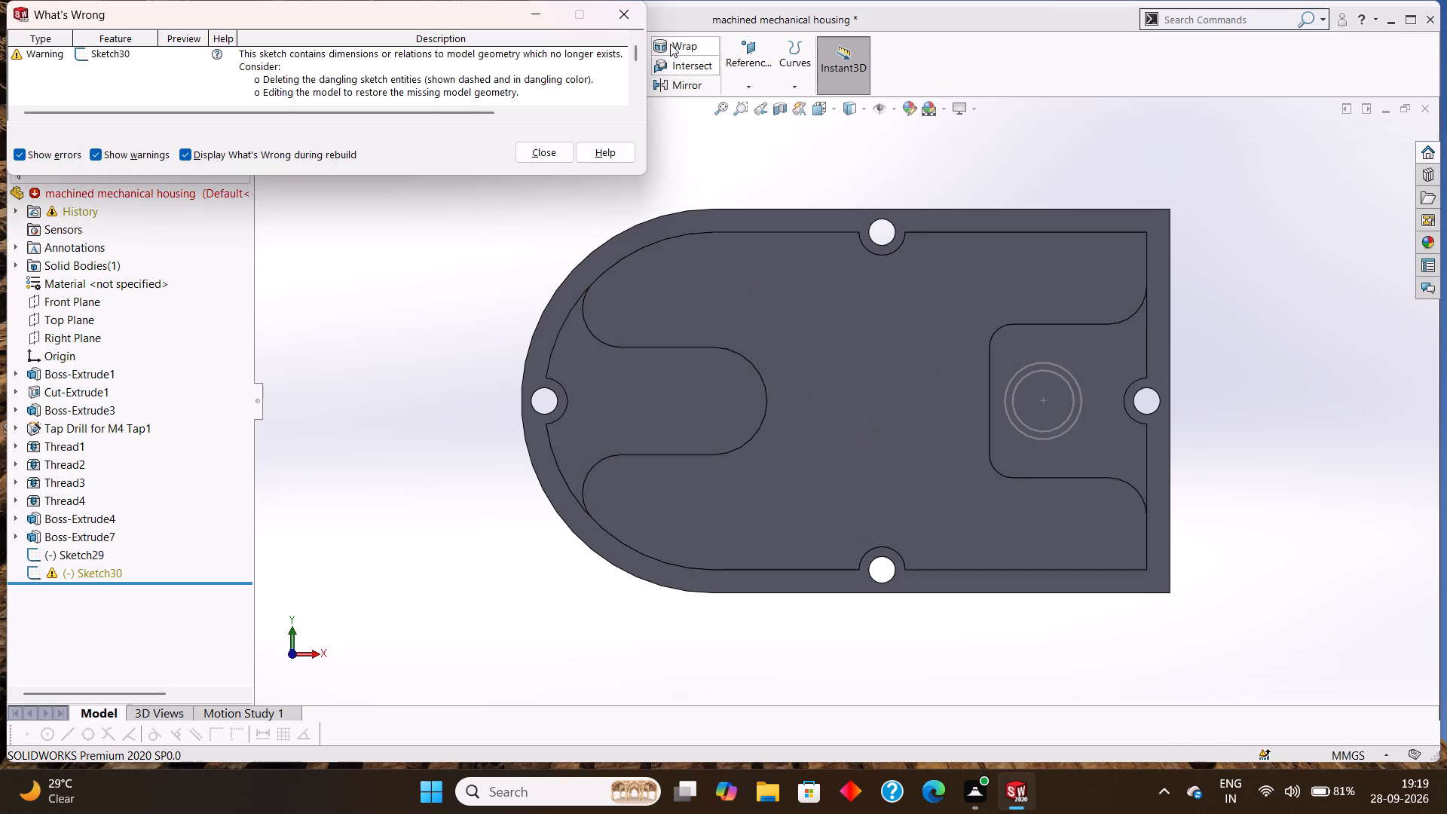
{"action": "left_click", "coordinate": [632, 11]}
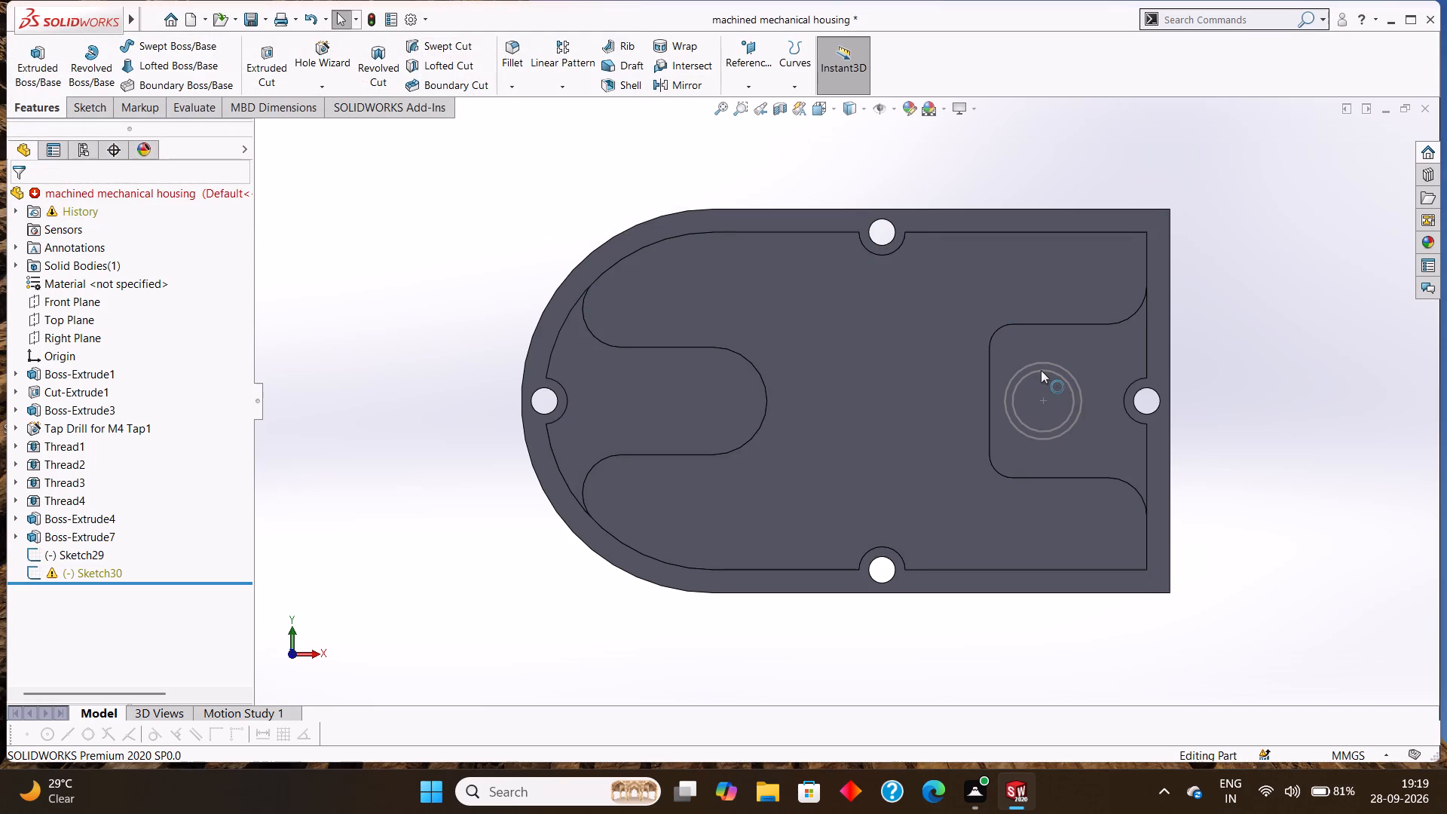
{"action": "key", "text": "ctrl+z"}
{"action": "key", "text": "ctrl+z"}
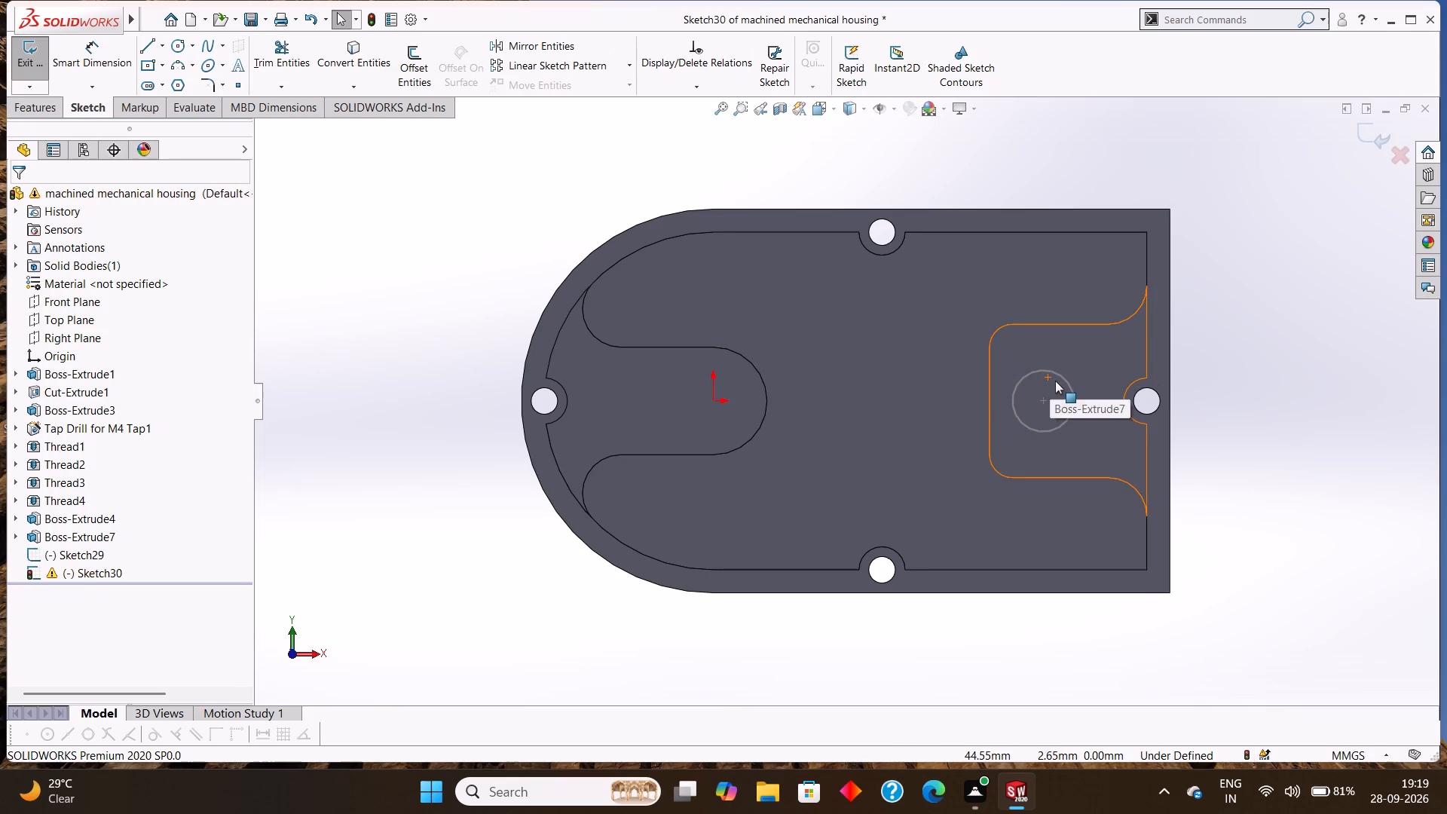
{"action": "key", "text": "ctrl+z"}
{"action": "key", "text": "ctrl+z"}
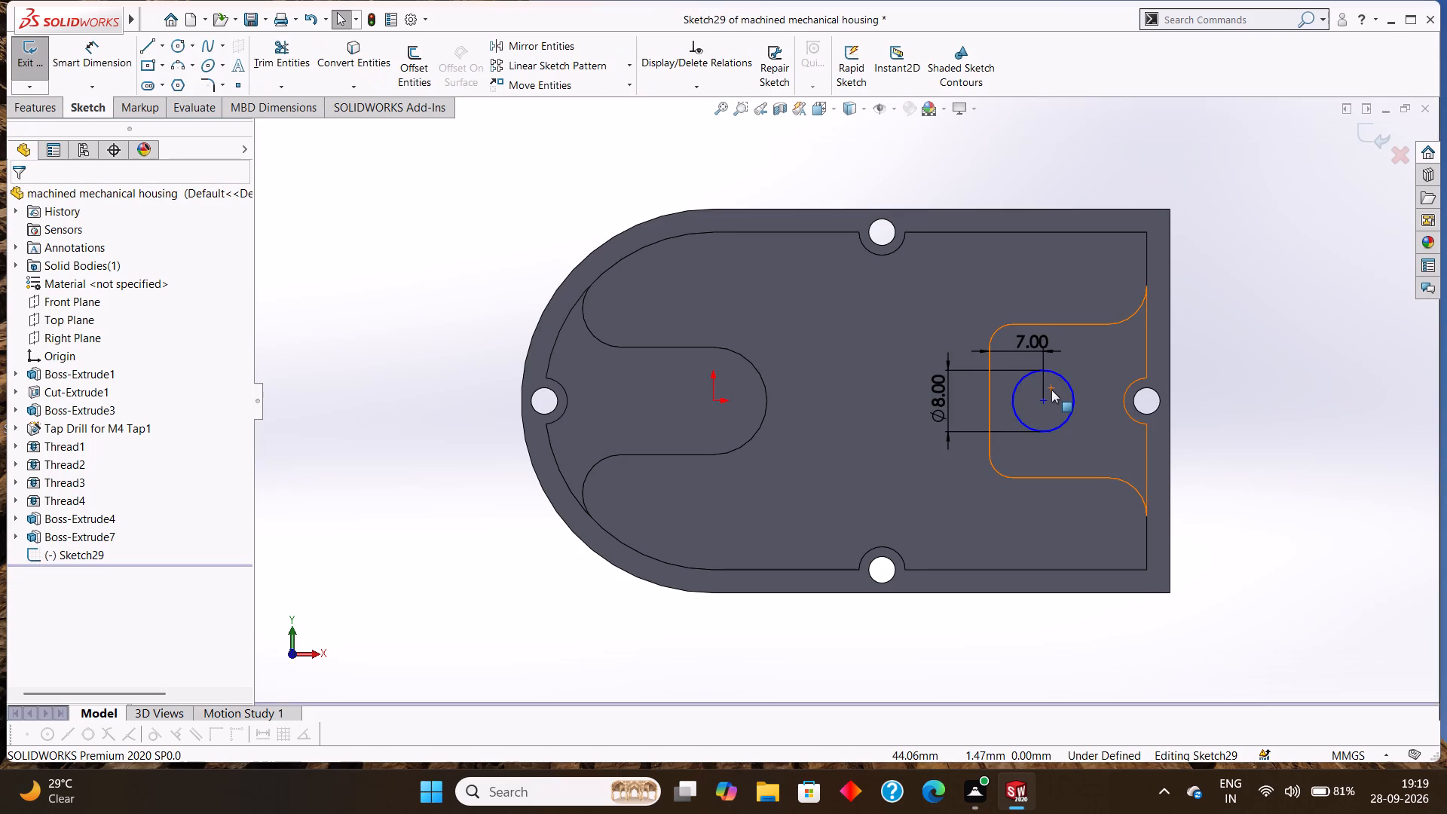
Extrude-cut the 8 mm diameter circle on the rectangular pad with the Through All end condition.
{"action": "left_click", "coordinate": [33, 115]}
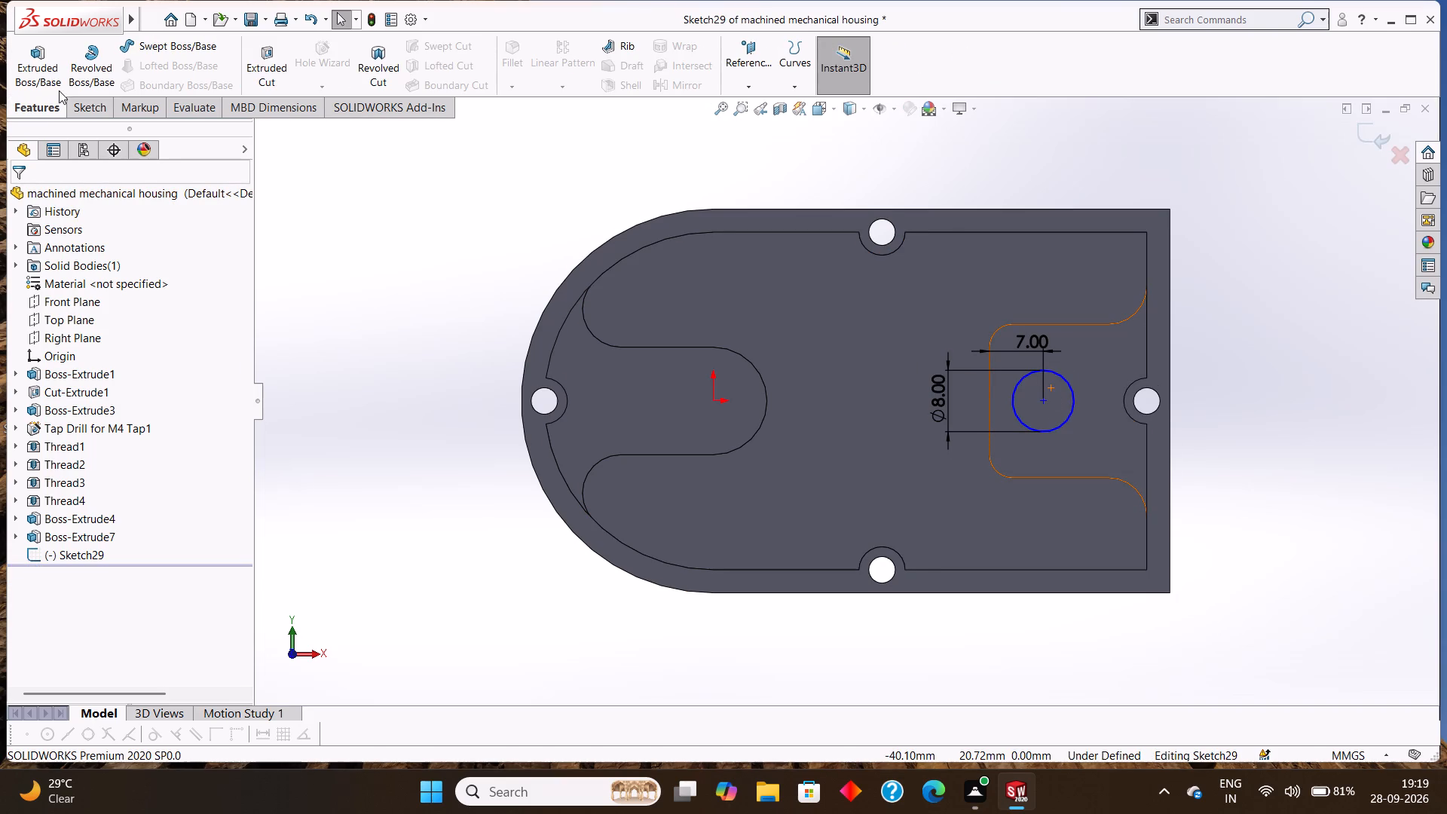
{"action": "left_click", "coordinate": [259, 66]}
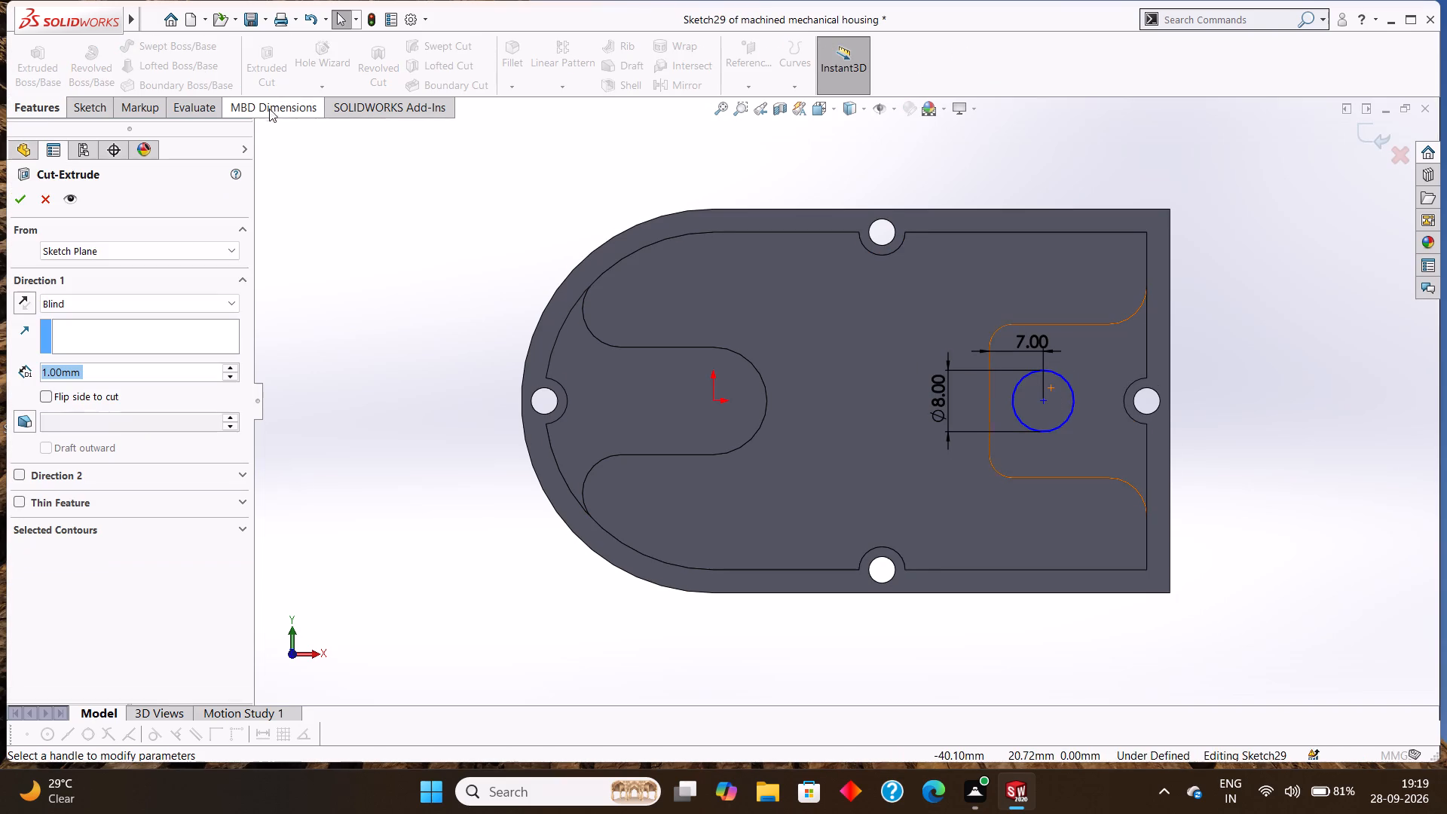
{"action": "left_click", "coordinate": [106, 307]}
{"action": "left_click", "coordinate": [95, 332]}
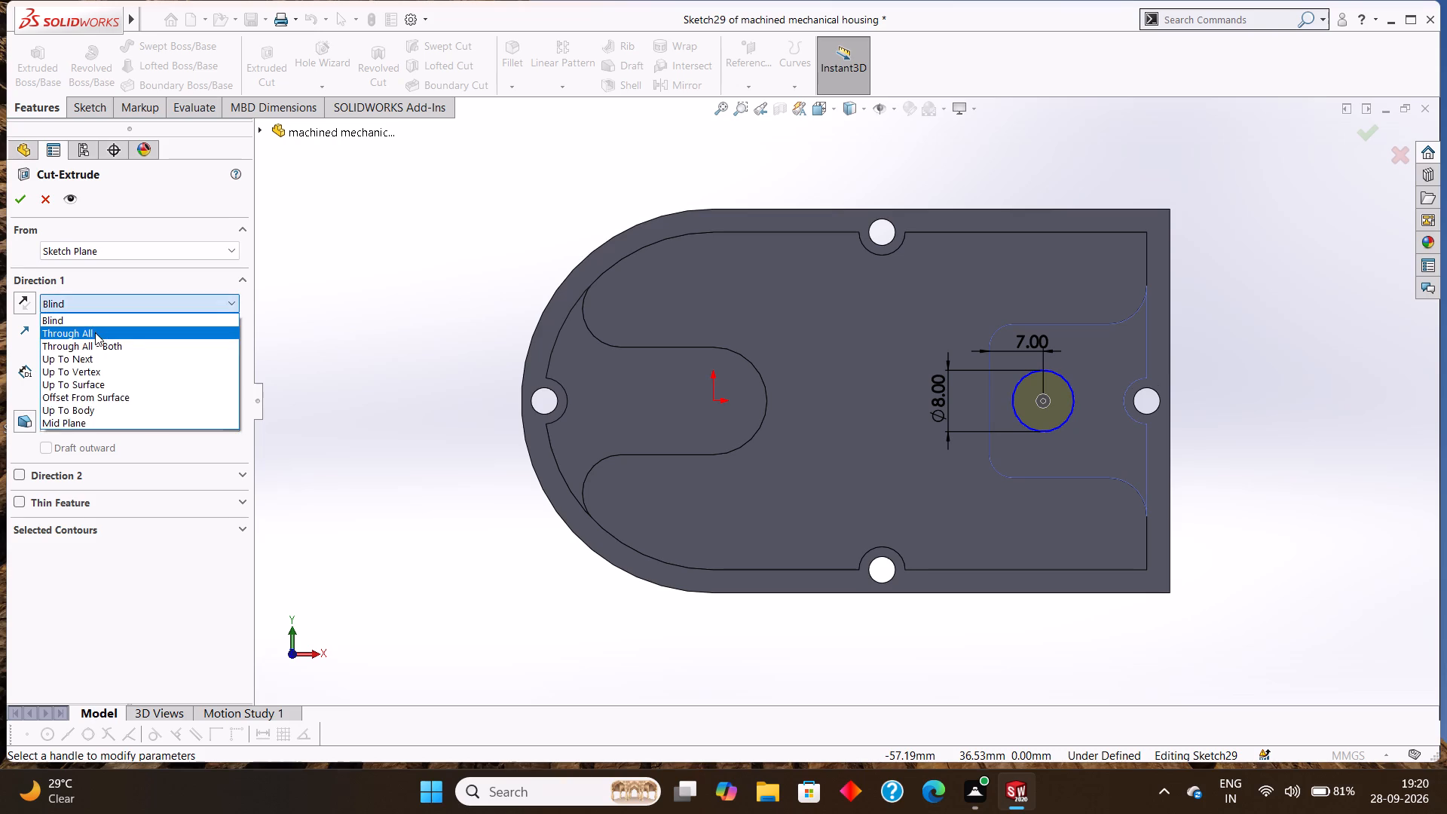
{"action": "left_click", "coordinate": [25, 195]}
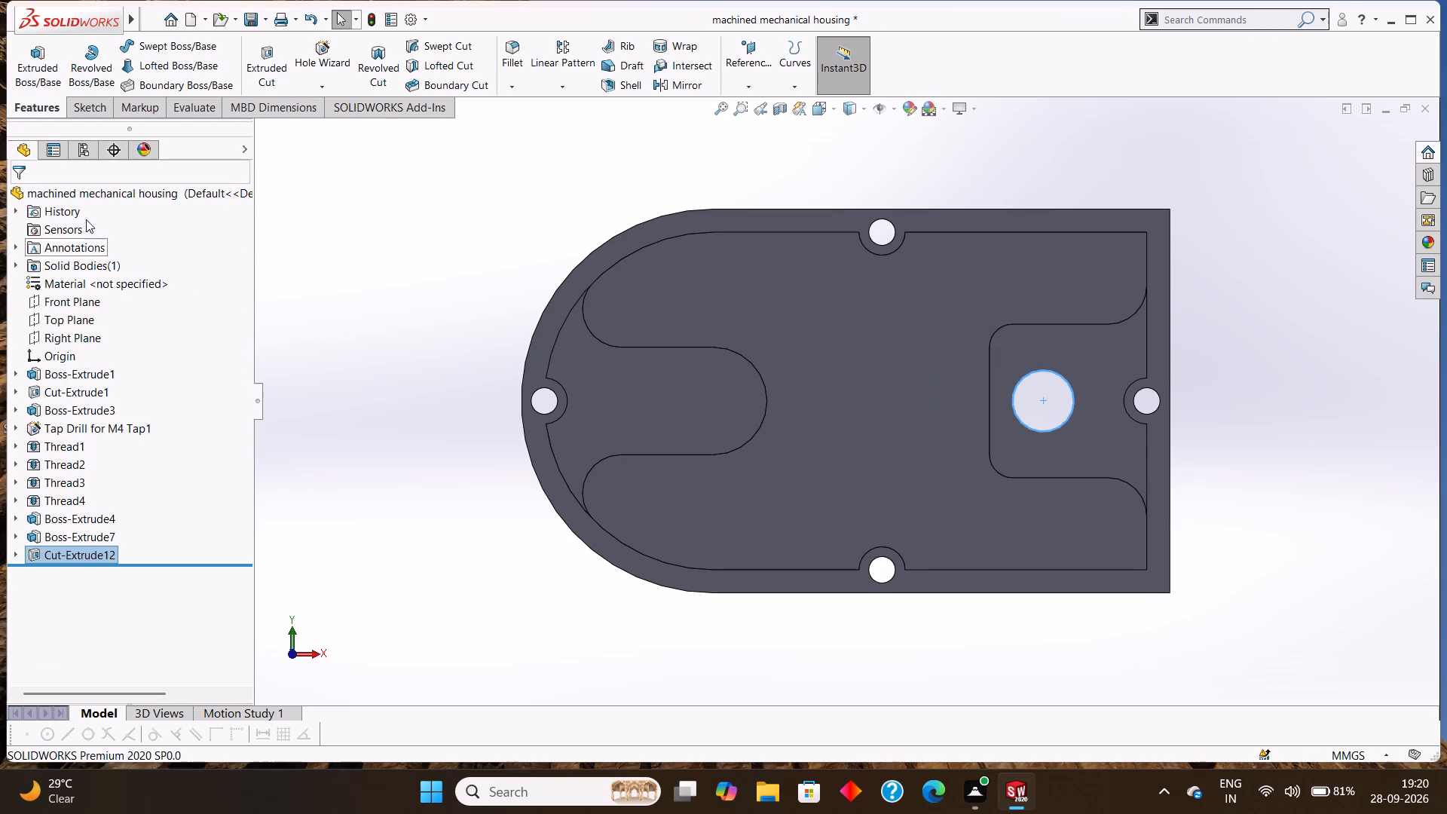
{"action": "key", "text": "Escape"}
Open a new sketch on the rectangular pad's face.
{"action": "right_click", "coordinate": [1084, 343]}
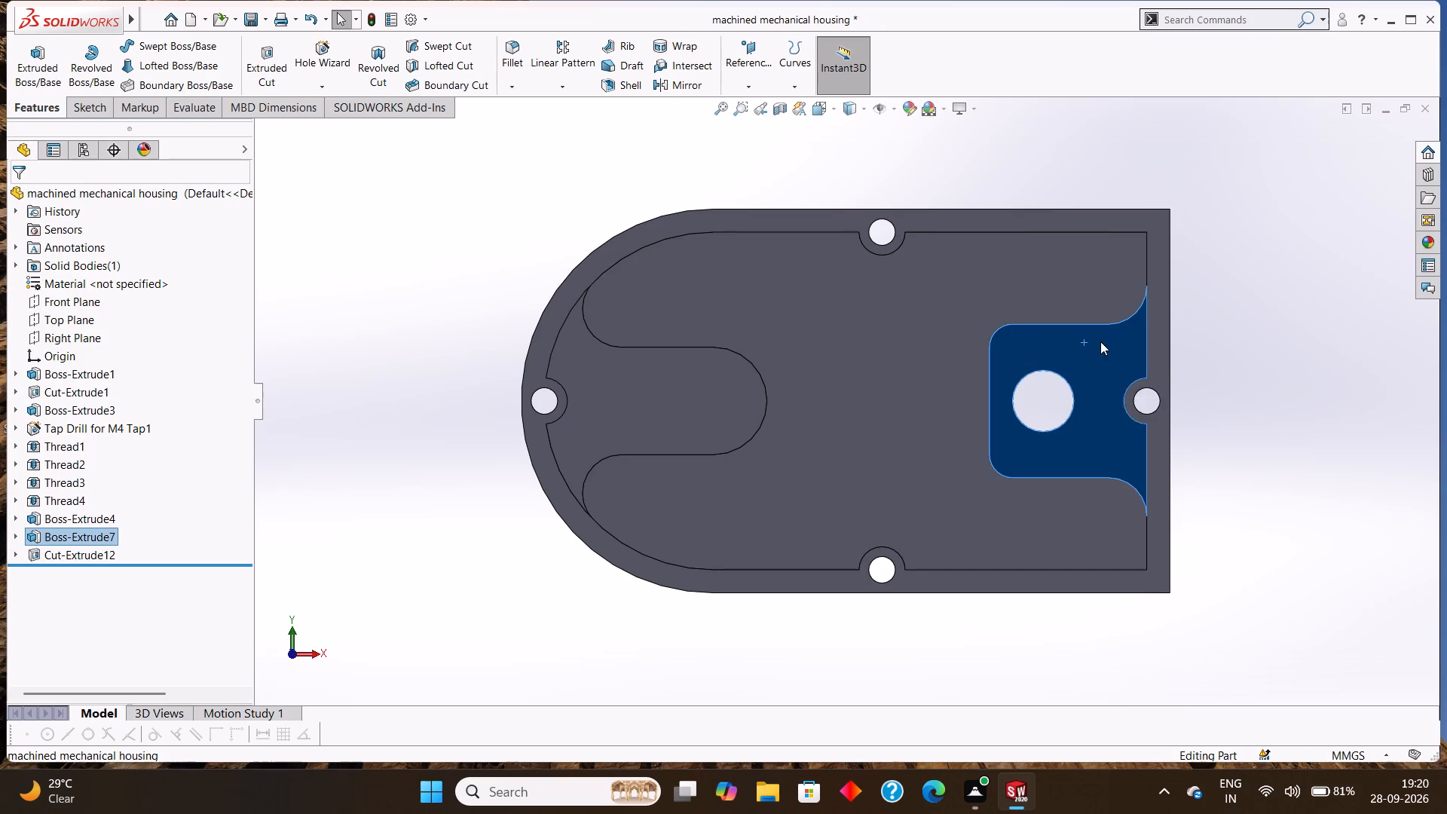
{"action": "left_click", "coordinate": [1124, 324]}
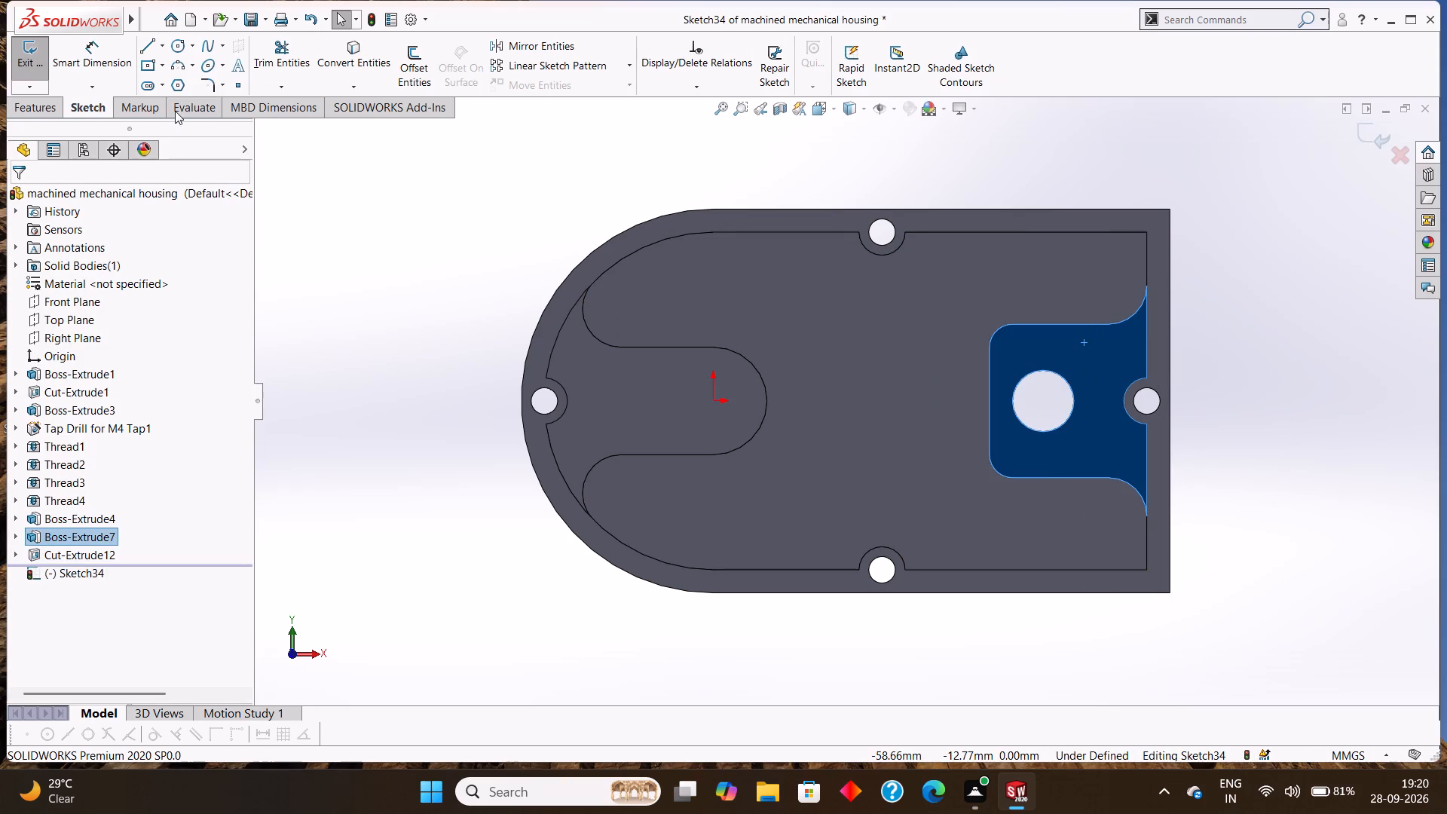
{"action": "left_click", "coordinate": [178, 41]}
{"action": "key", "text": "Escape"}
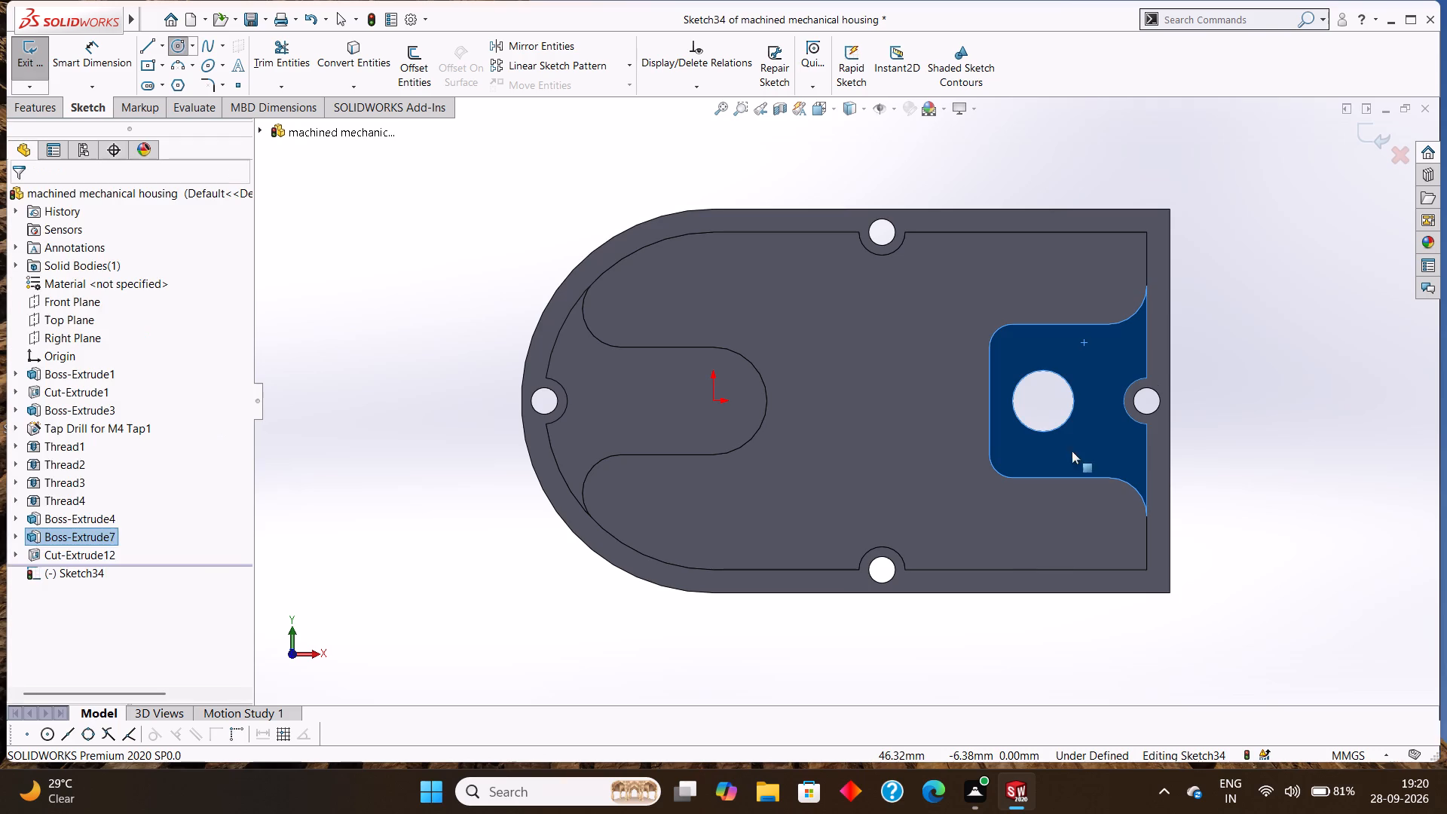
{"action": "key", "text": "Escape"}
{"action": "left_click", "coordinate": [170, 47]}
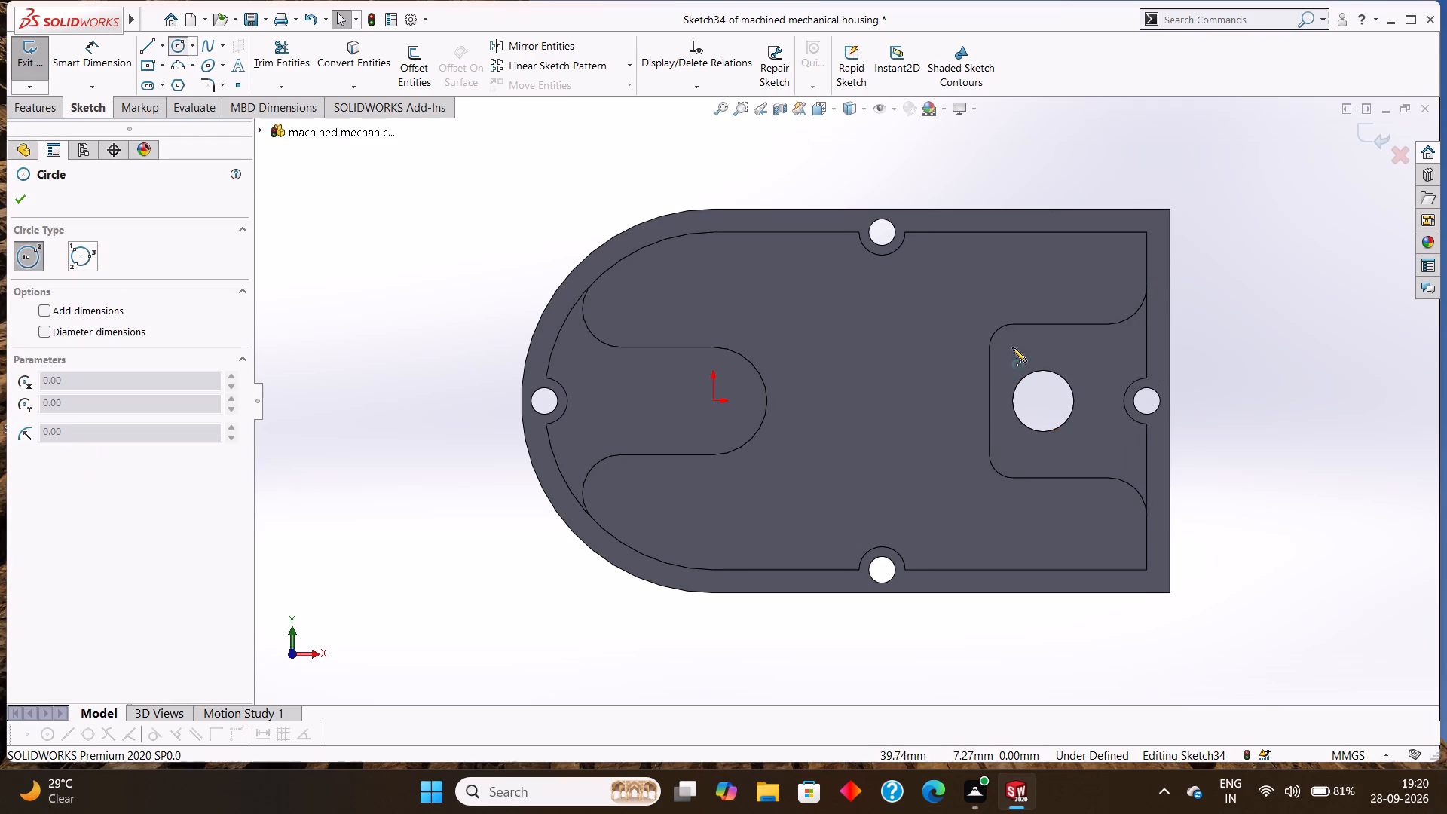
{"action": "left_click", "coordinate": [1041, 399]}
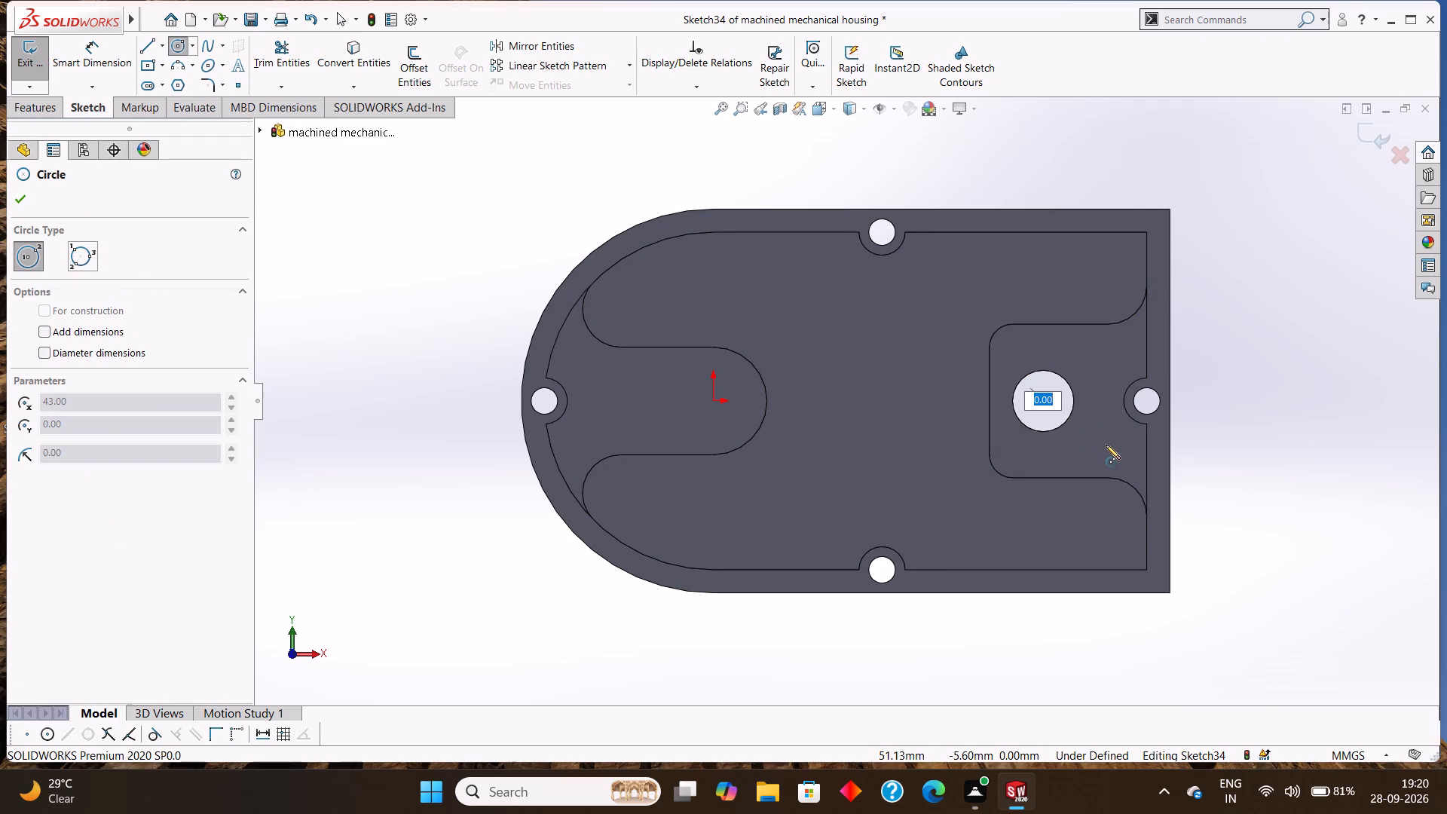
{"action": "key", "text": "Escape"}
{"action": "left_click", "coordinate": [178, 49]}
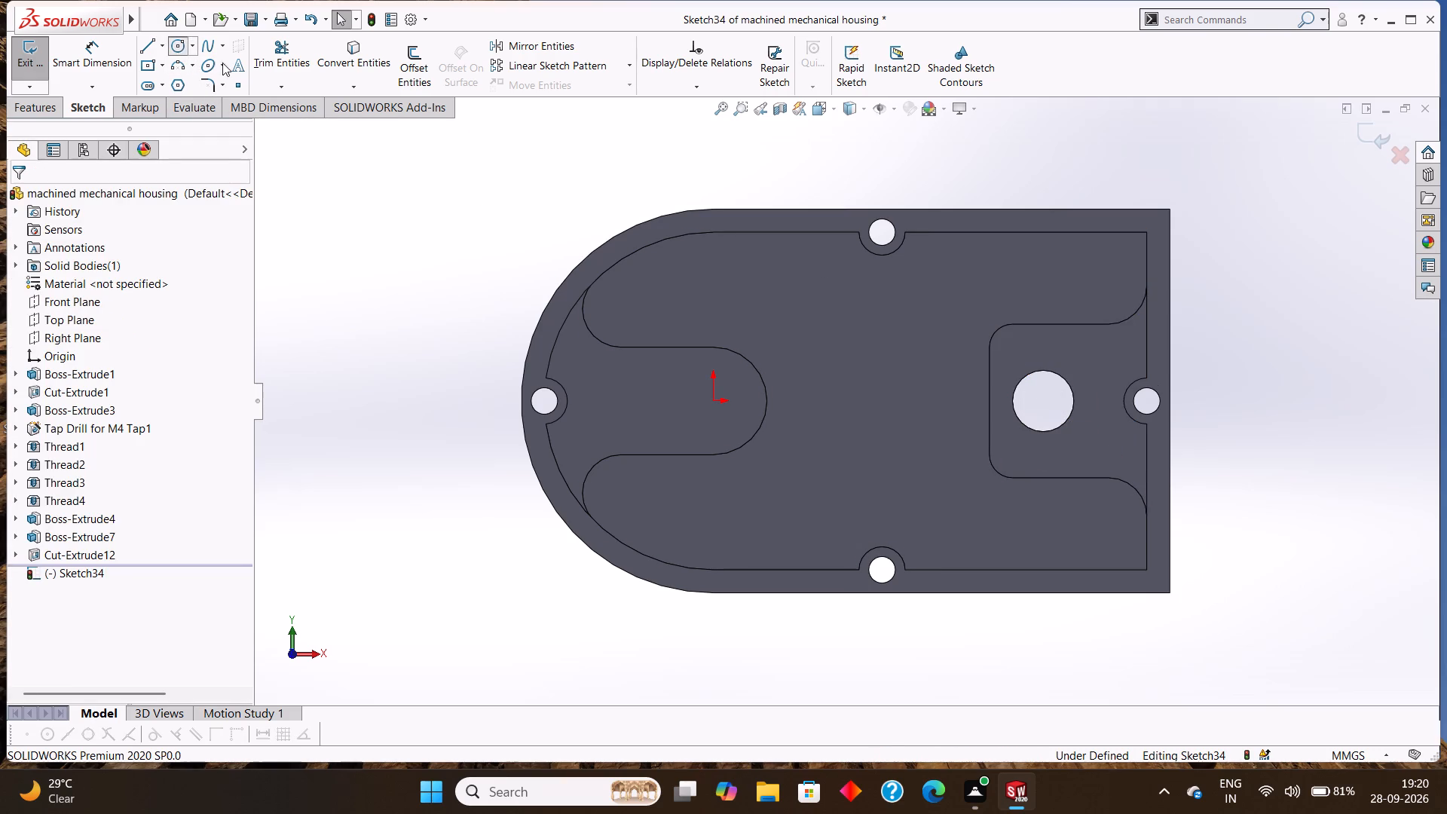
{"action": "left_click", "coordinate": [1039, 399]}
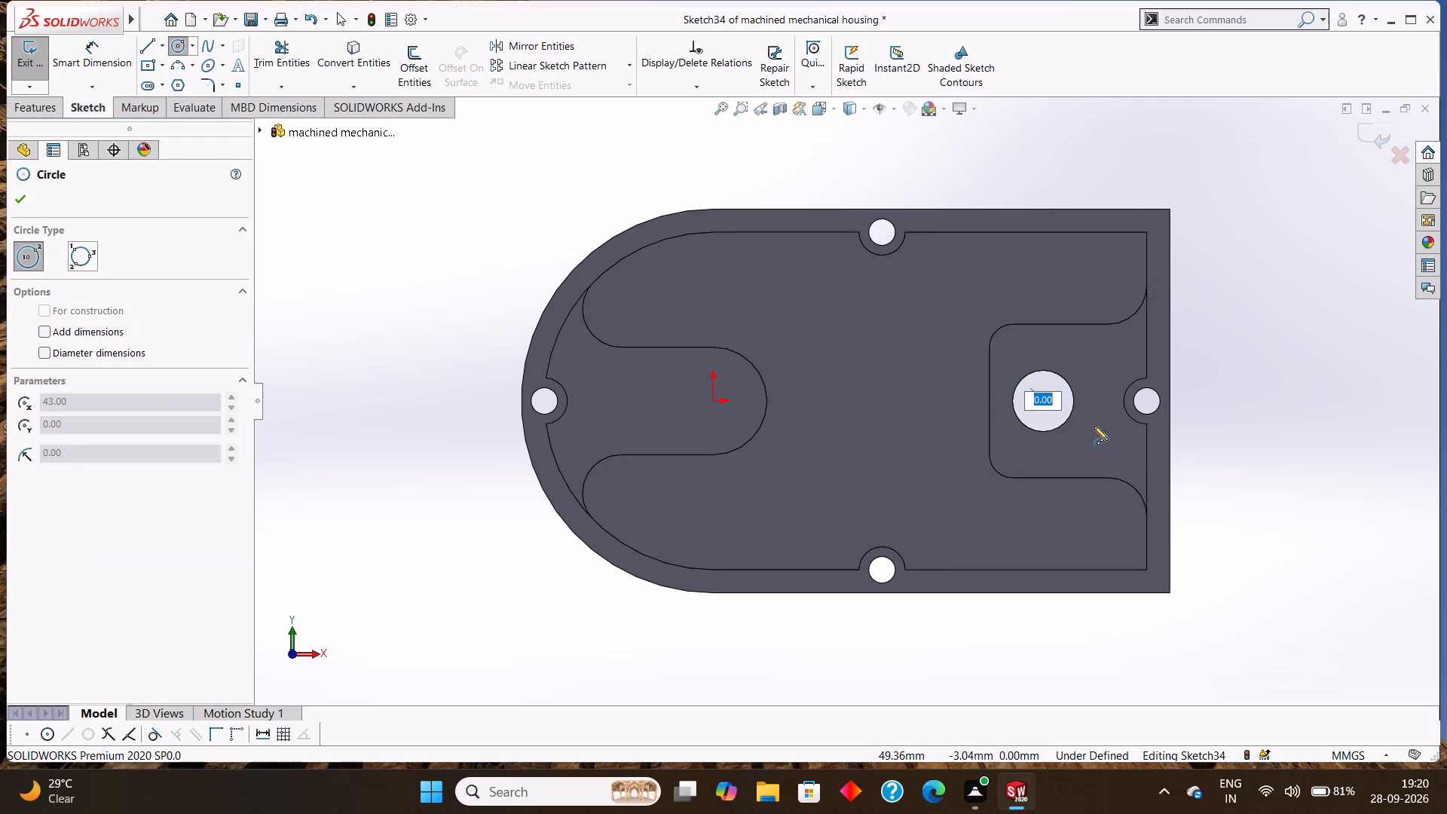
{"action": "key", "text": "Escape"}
Sketch a circle of radius 5 mm concentric with the through hole on the rectangular pad.
{"action": "left_click", "coordinate": [174, 47]}
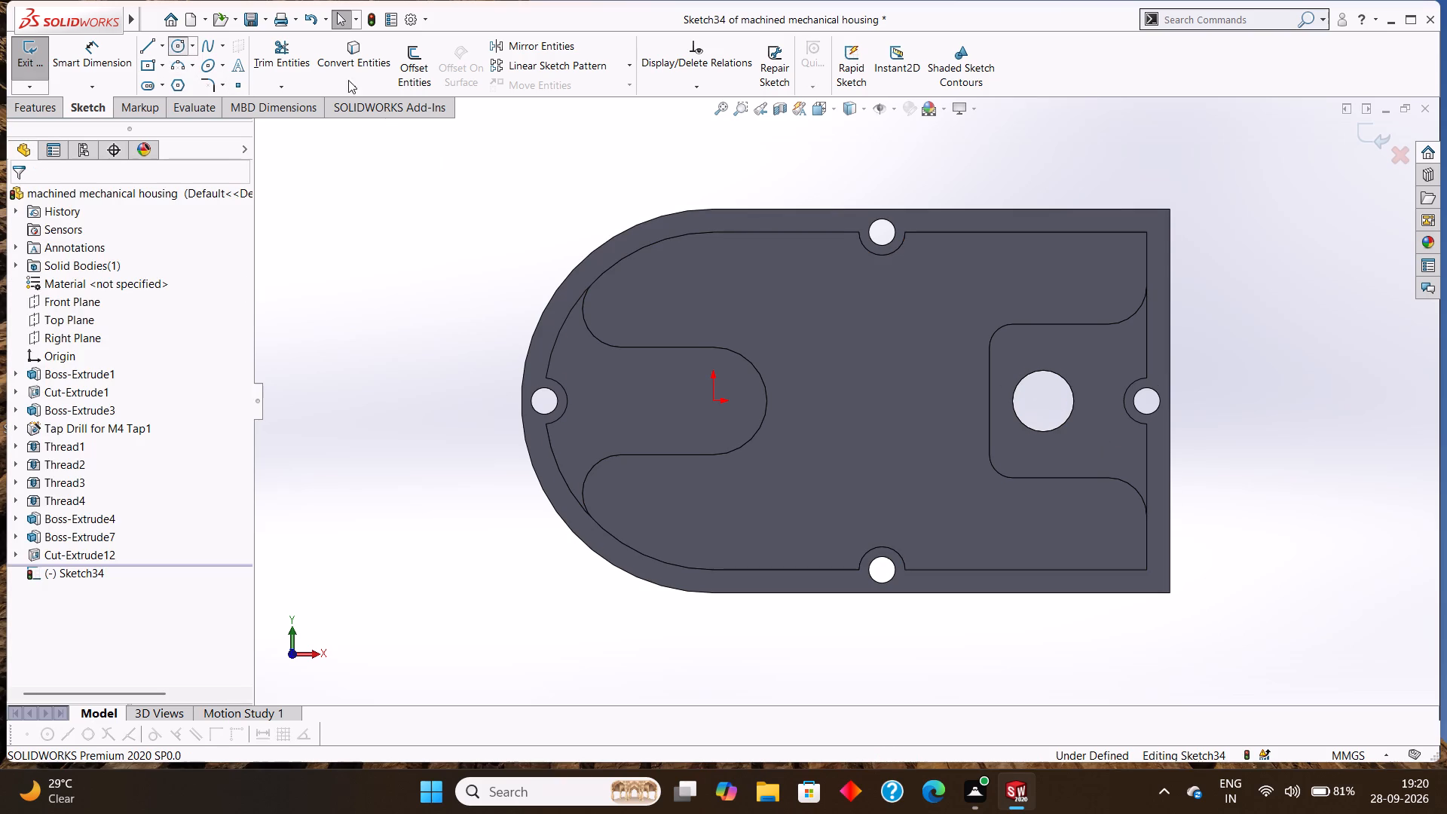
{"action": "left_click_drag", "start_coordinate": [1042, 401], "coordinate": [1079, 429]}
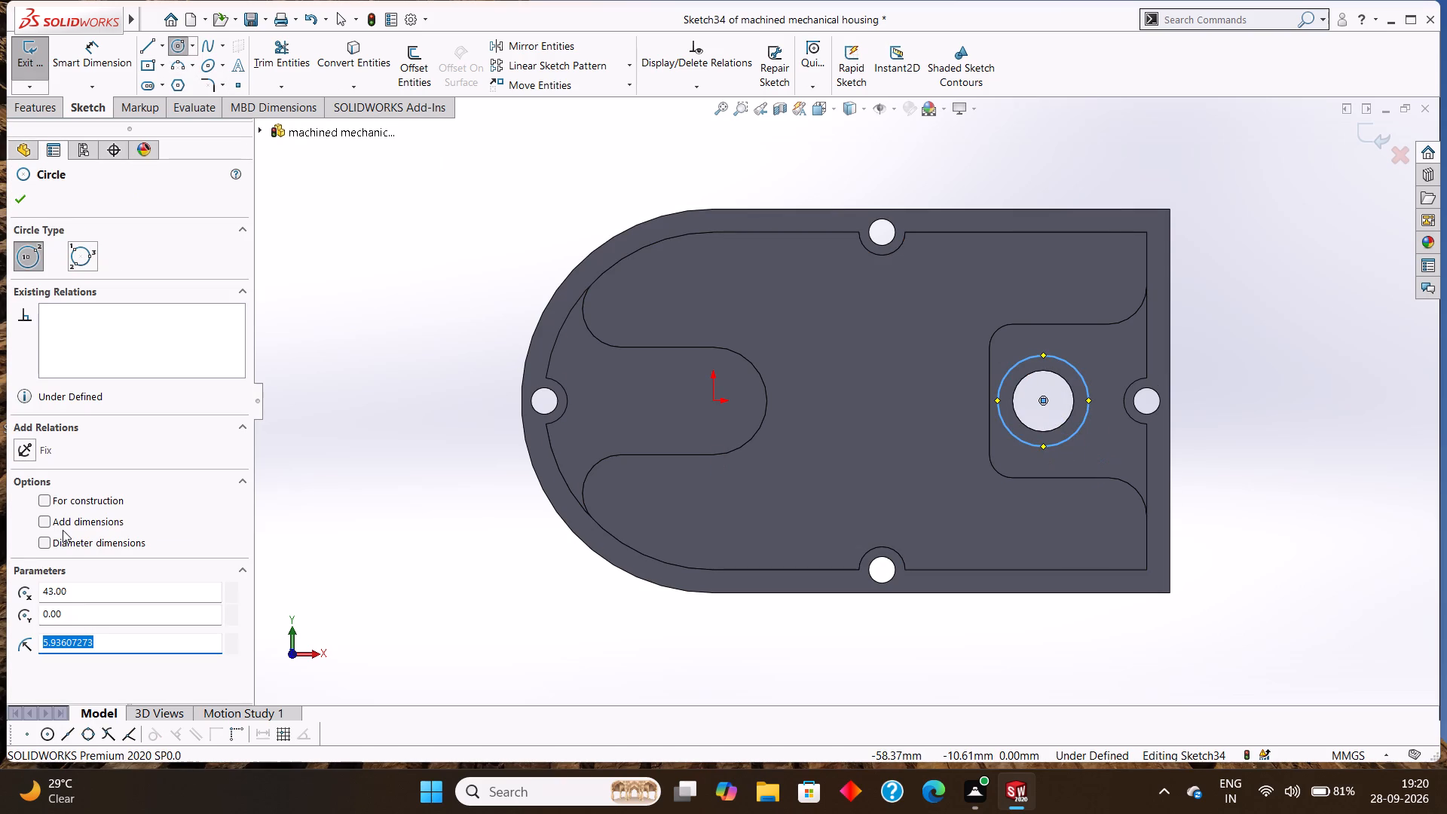
{"action": "key", "text": "BackSpace"}
{"action": "key", "text": "5"}
{"action": "key", "text": "Return"}
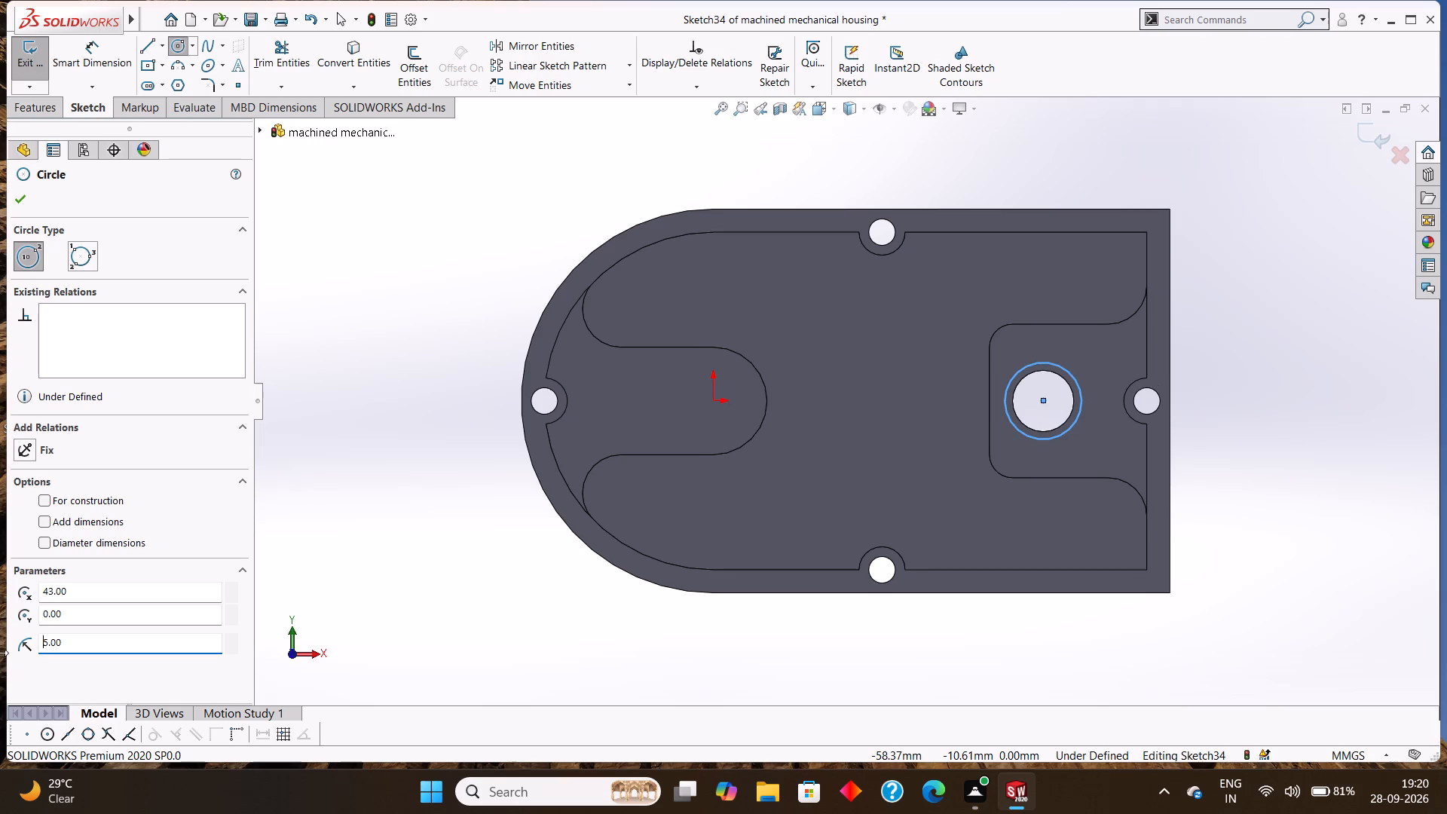
{"action": "left_click", "coordinate": [17, 191]}
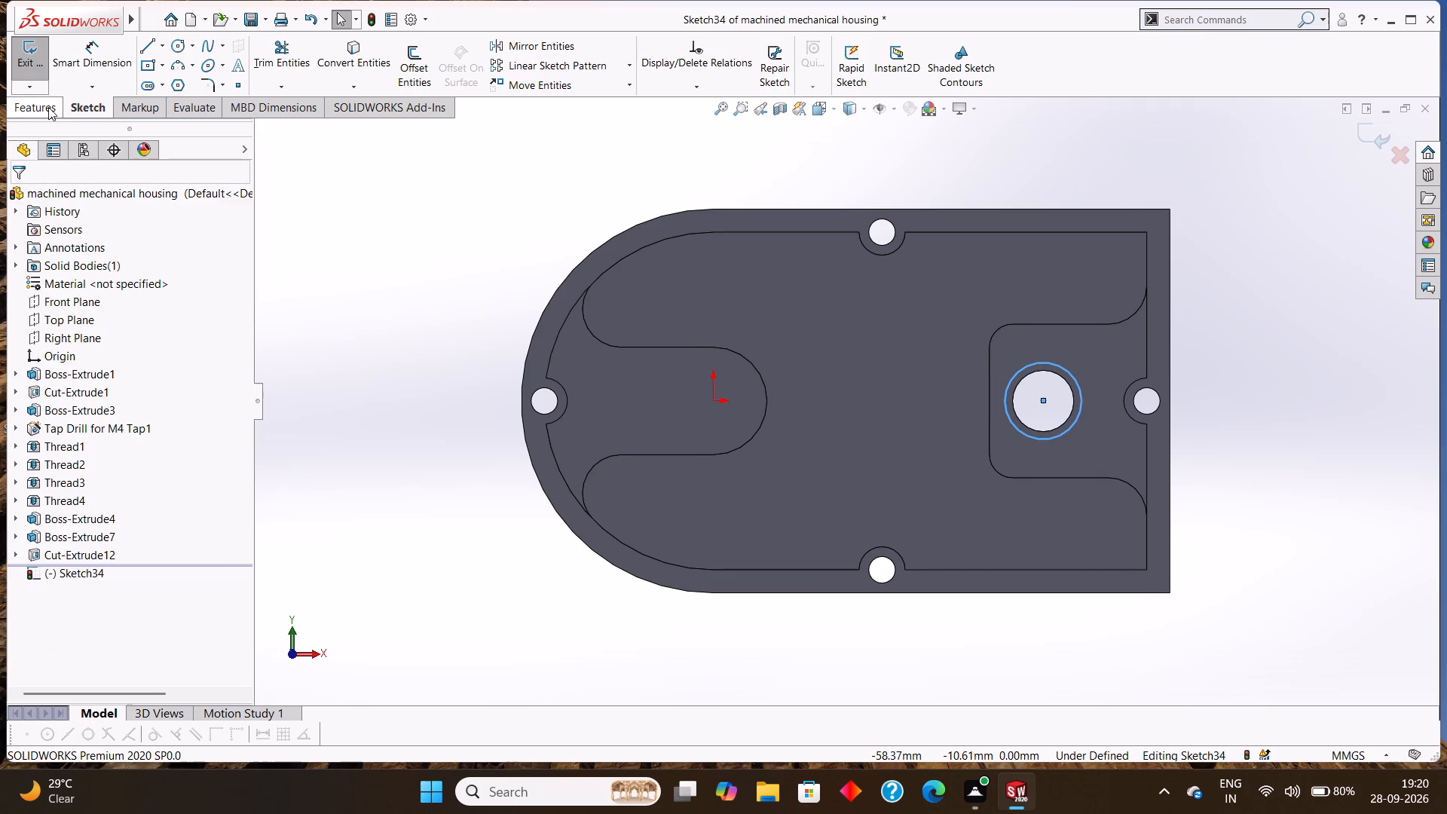
Extrude-cut the 5 mm radius circle to a blind depth of 1 mm as the rectangular pad's counterbore.
{"action": "left_click", "coordinate": [48, 102]}
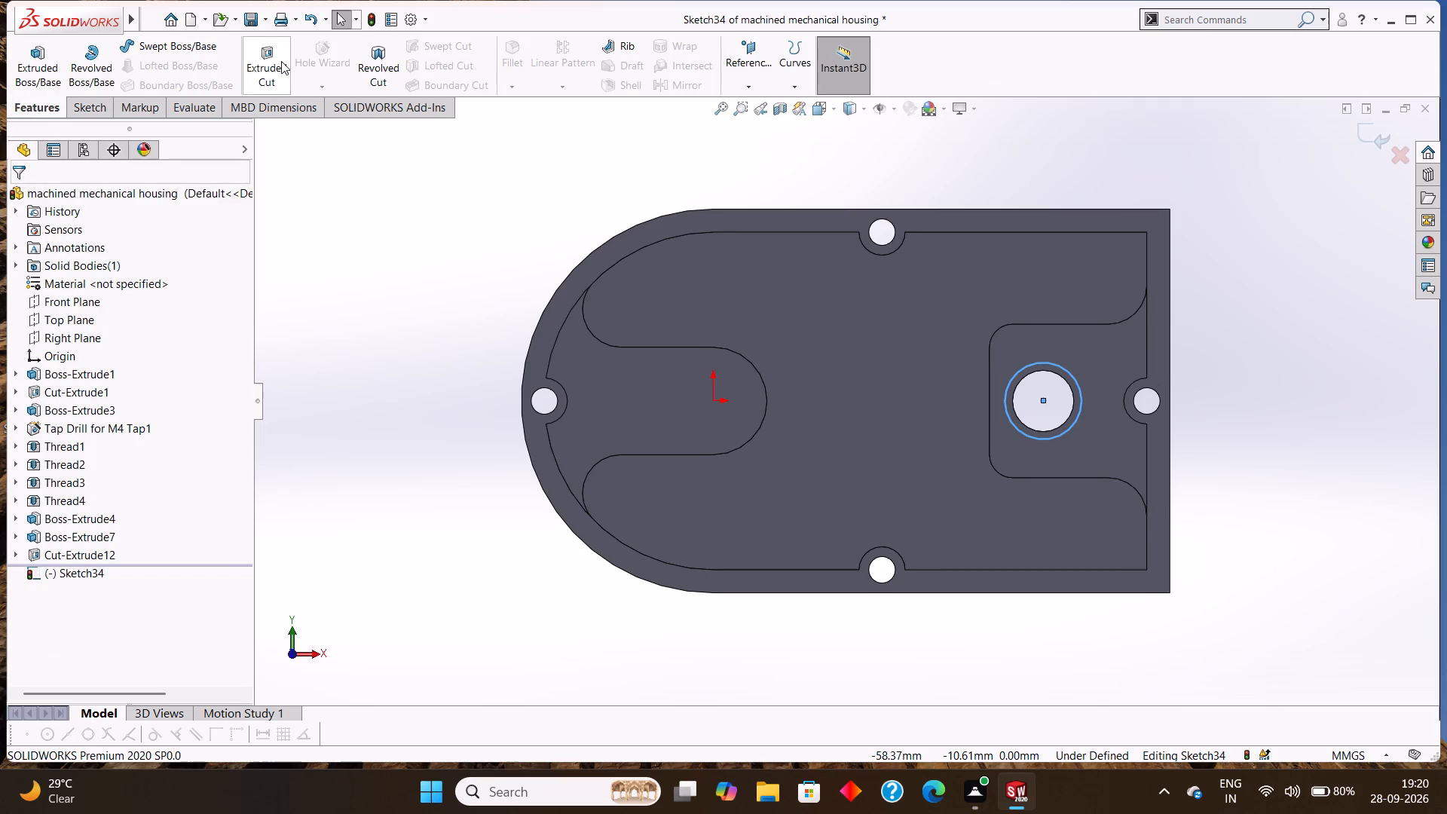
{"action": "left_click", "coordinate": [280, 61]}
{"action": "key", "text": "BackSpace"}
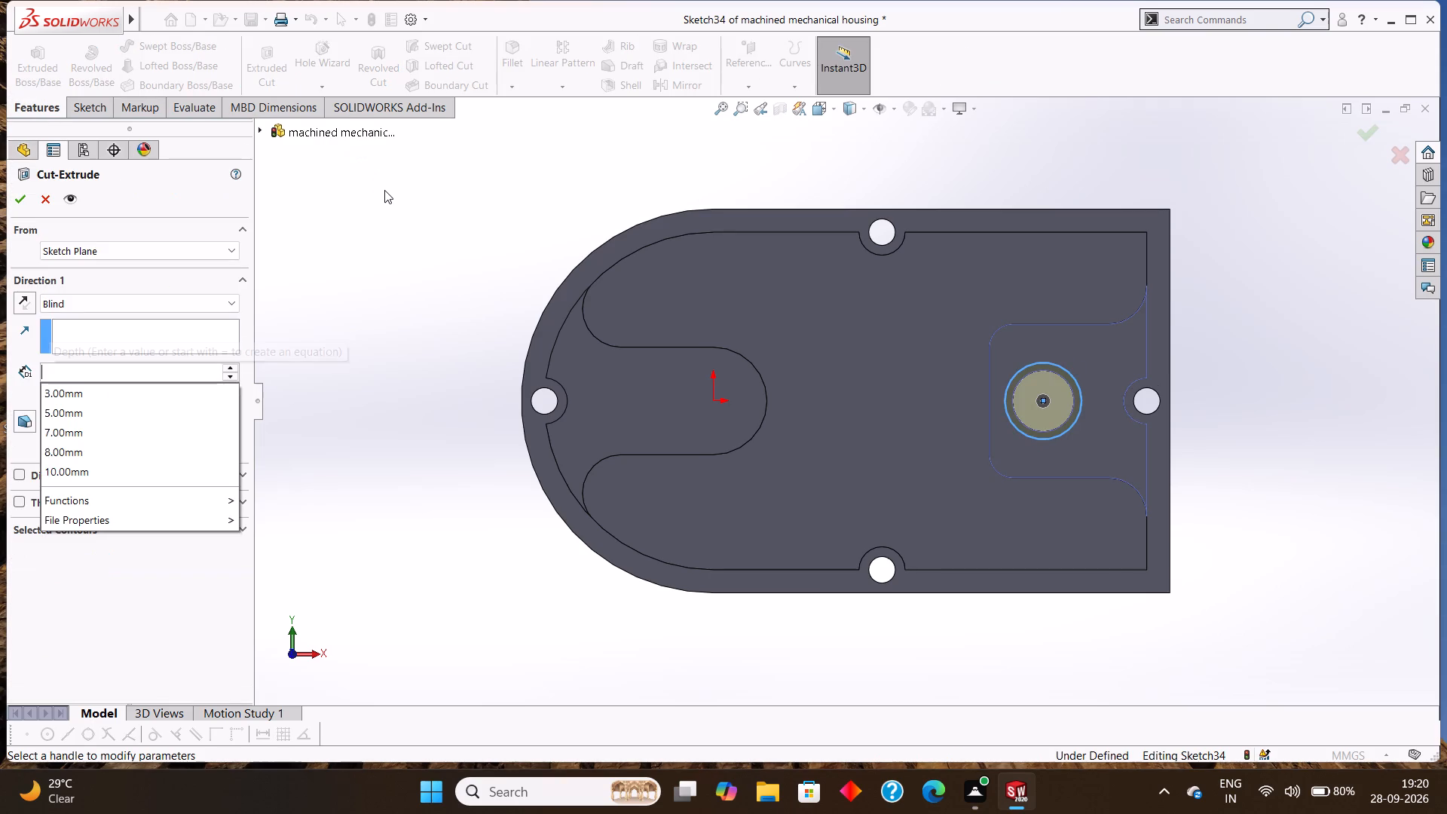
{"action": "key", "text": "1"}
{"action": "key", "text": "Return"}
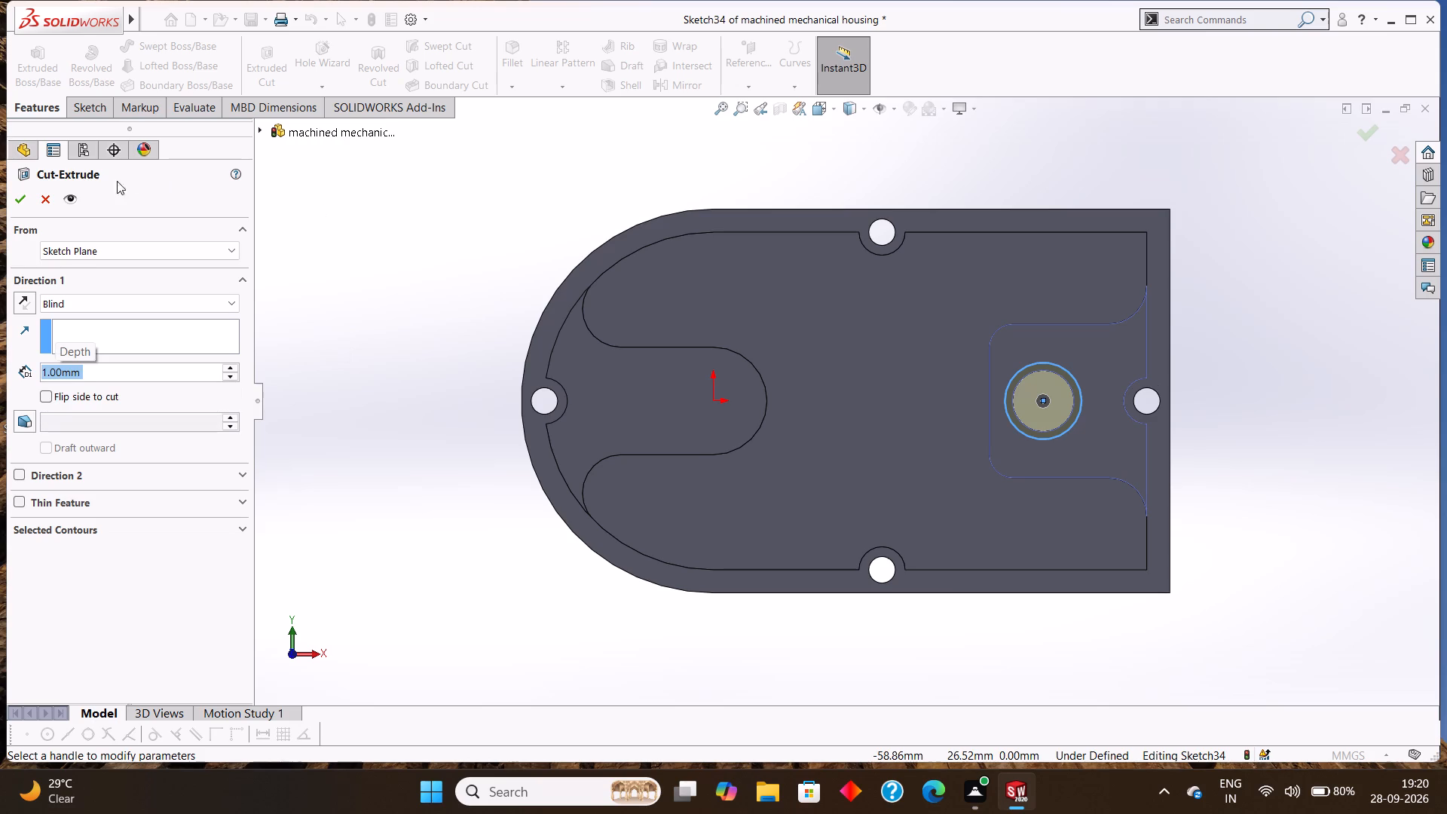
{"action": "left_click", "coordinate": [25, 200]}
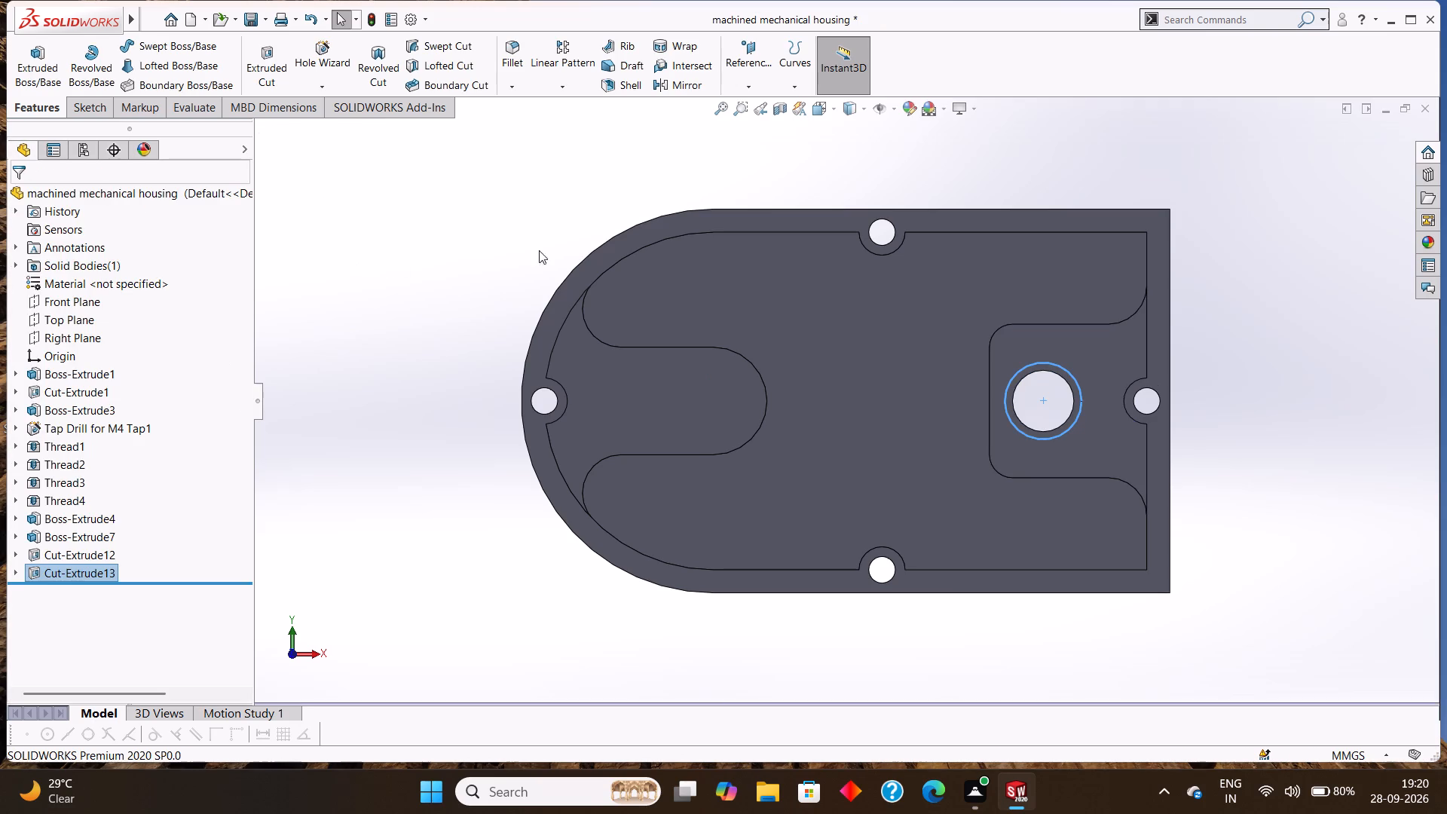
{"action": "key", "text": "Escape"}
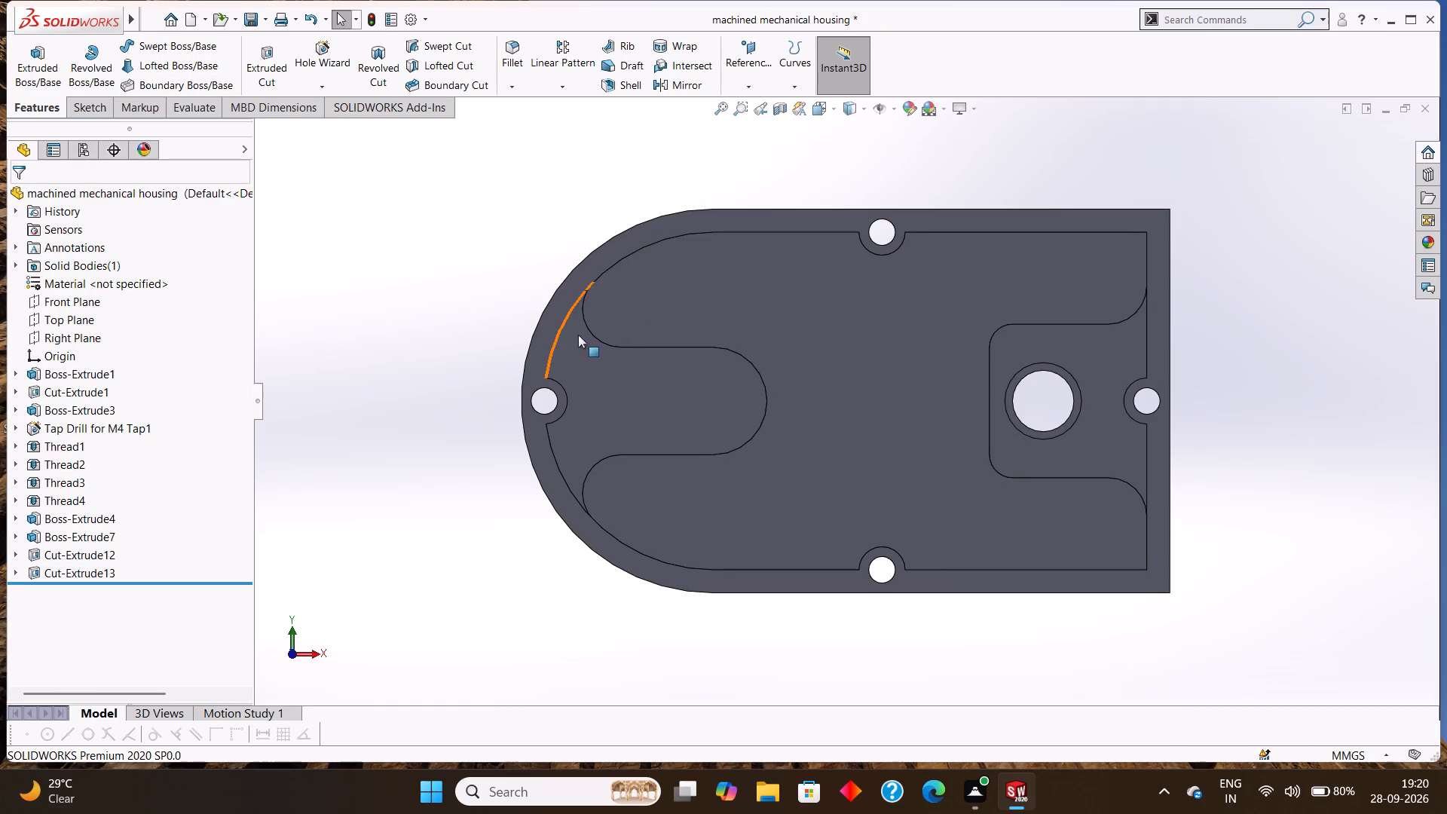
Open a new sketch on the face of the round-ended pad.
{"action": "right_click", "coordinate": [638, 365]}
{"action": "left_click", "coordinate": [668, 344]}
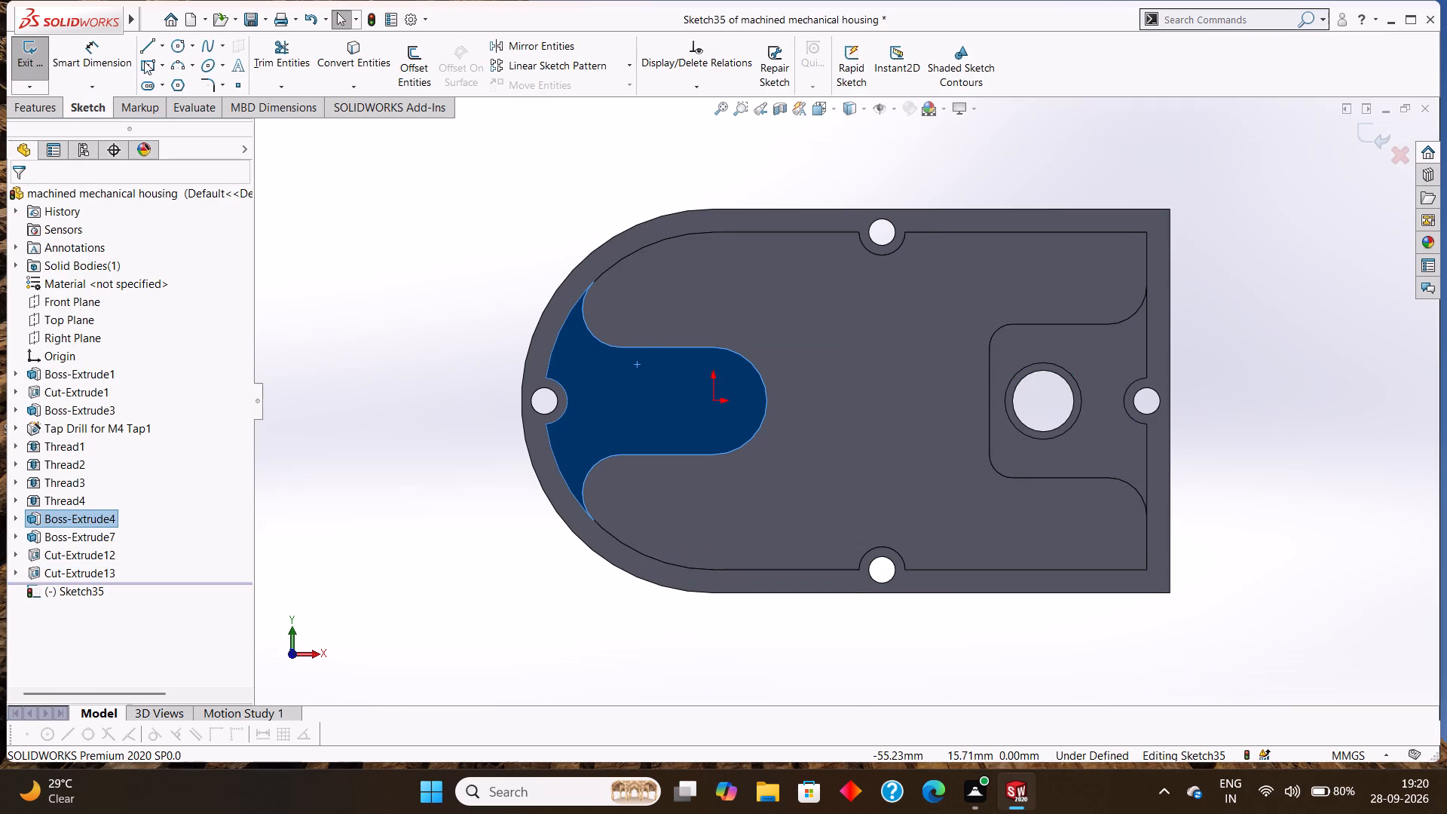
{"action": "key", "text": "Escape"}
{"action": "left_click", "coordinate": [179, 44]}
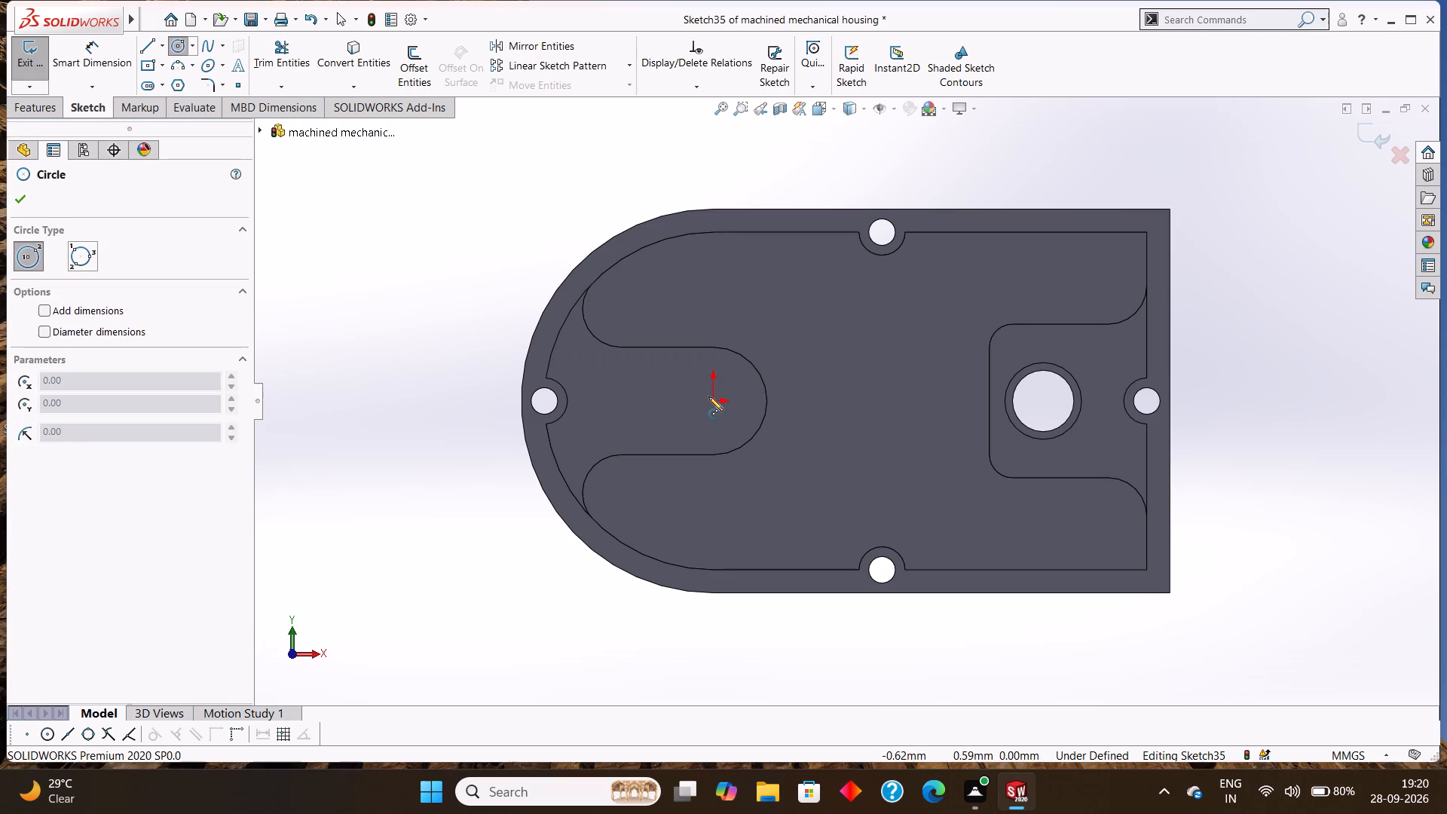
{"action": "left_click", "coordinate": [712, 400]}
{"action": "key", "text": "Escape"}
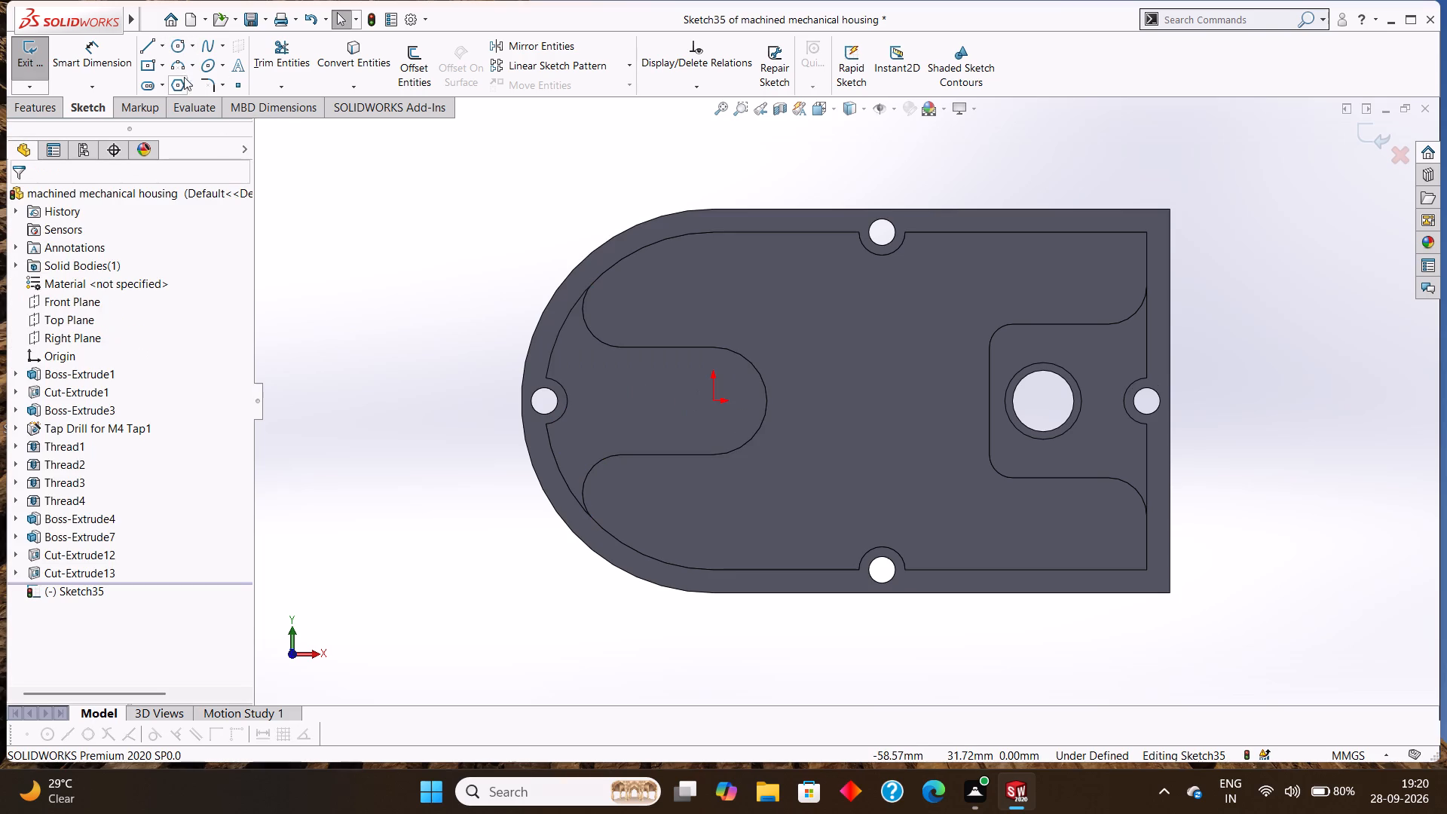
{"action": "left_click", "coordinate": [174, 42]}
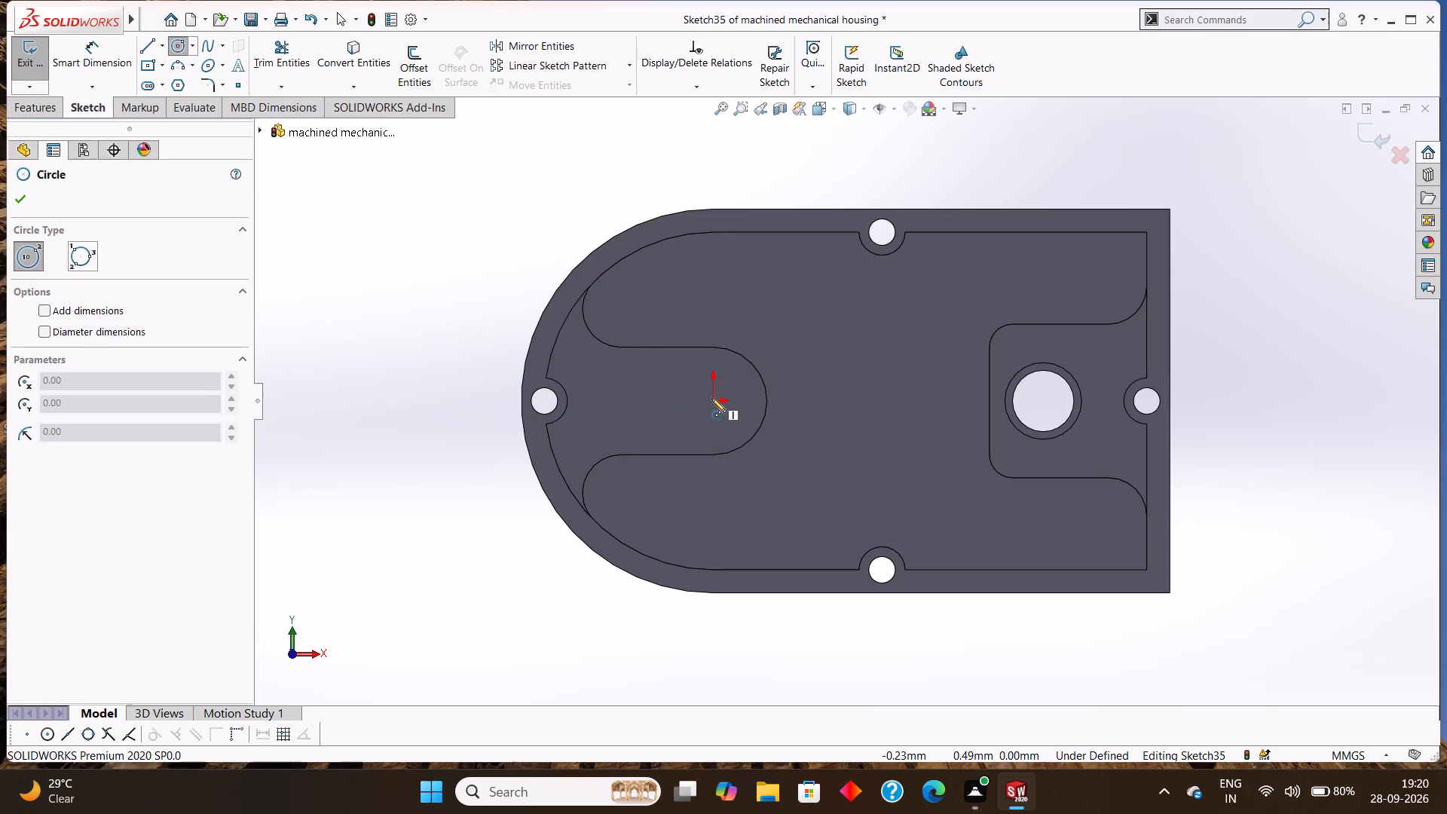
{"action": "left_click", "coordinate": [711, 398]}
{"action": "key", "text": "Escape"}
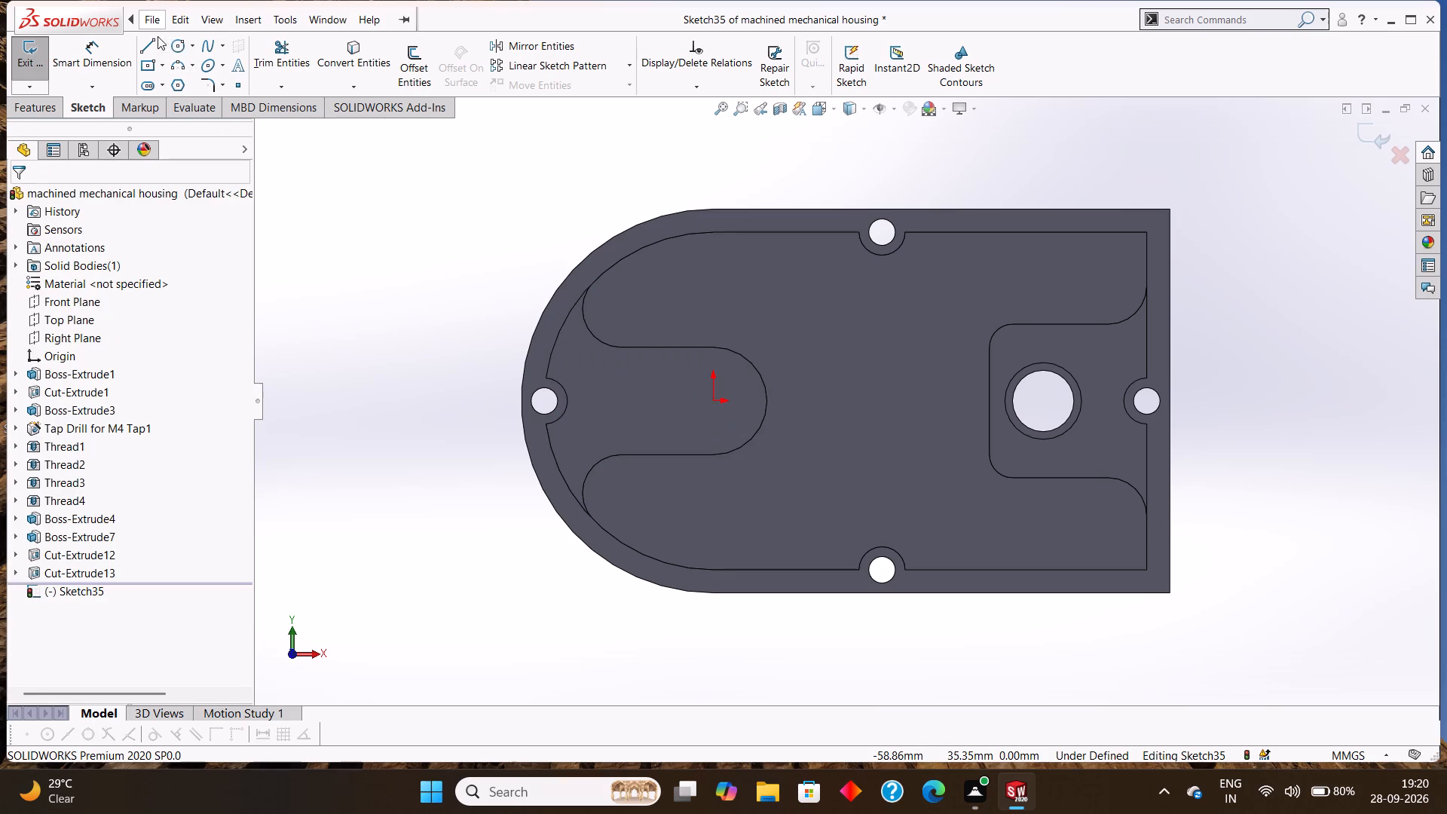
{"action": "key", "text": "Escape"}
Sketch a circle of radius 3 mm centred on the origin on the round-ended pad.
{"action": "left_click", "coordinate": [180, 45]}
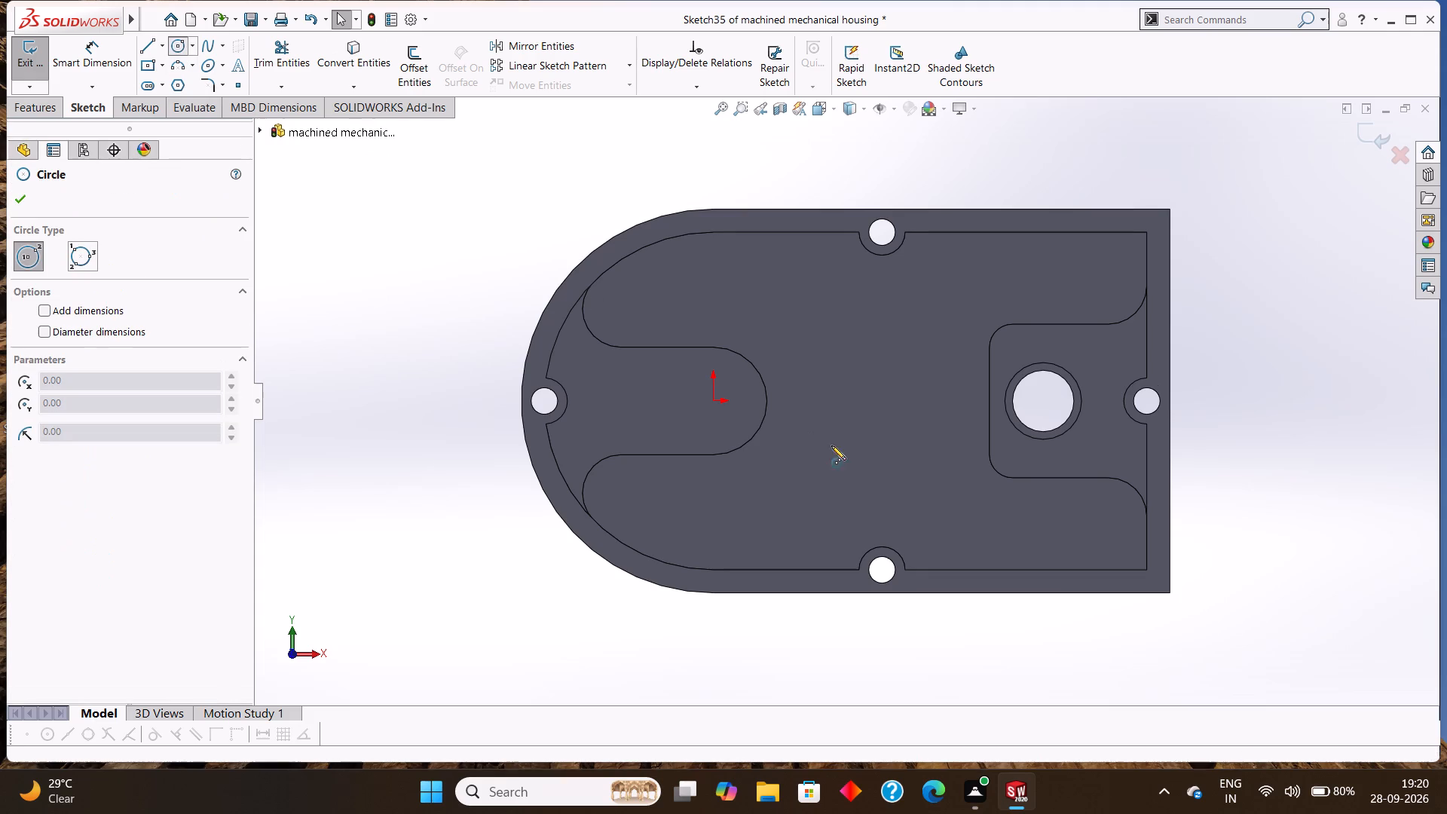
{"action": "left_click_drag", "start_coordinate": [714, 400], "coordinate": [735, 419]}
{"action": "key", "text": "BackSpace"}
{"action": "key", "text": "3"}
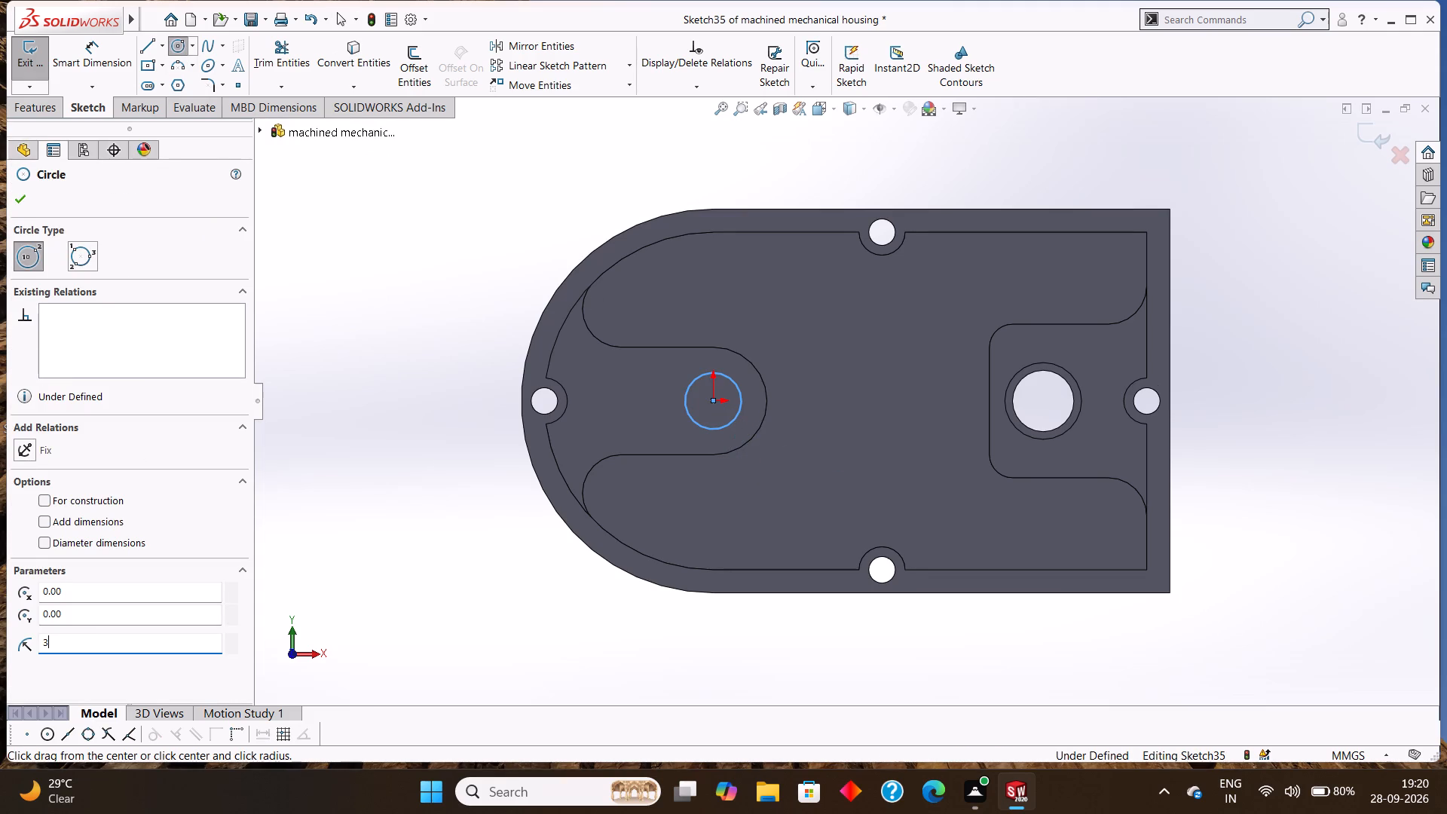
{"action": "key", "text": "Return"}
{"action": "left_click", "coordinate": [14, 202]}
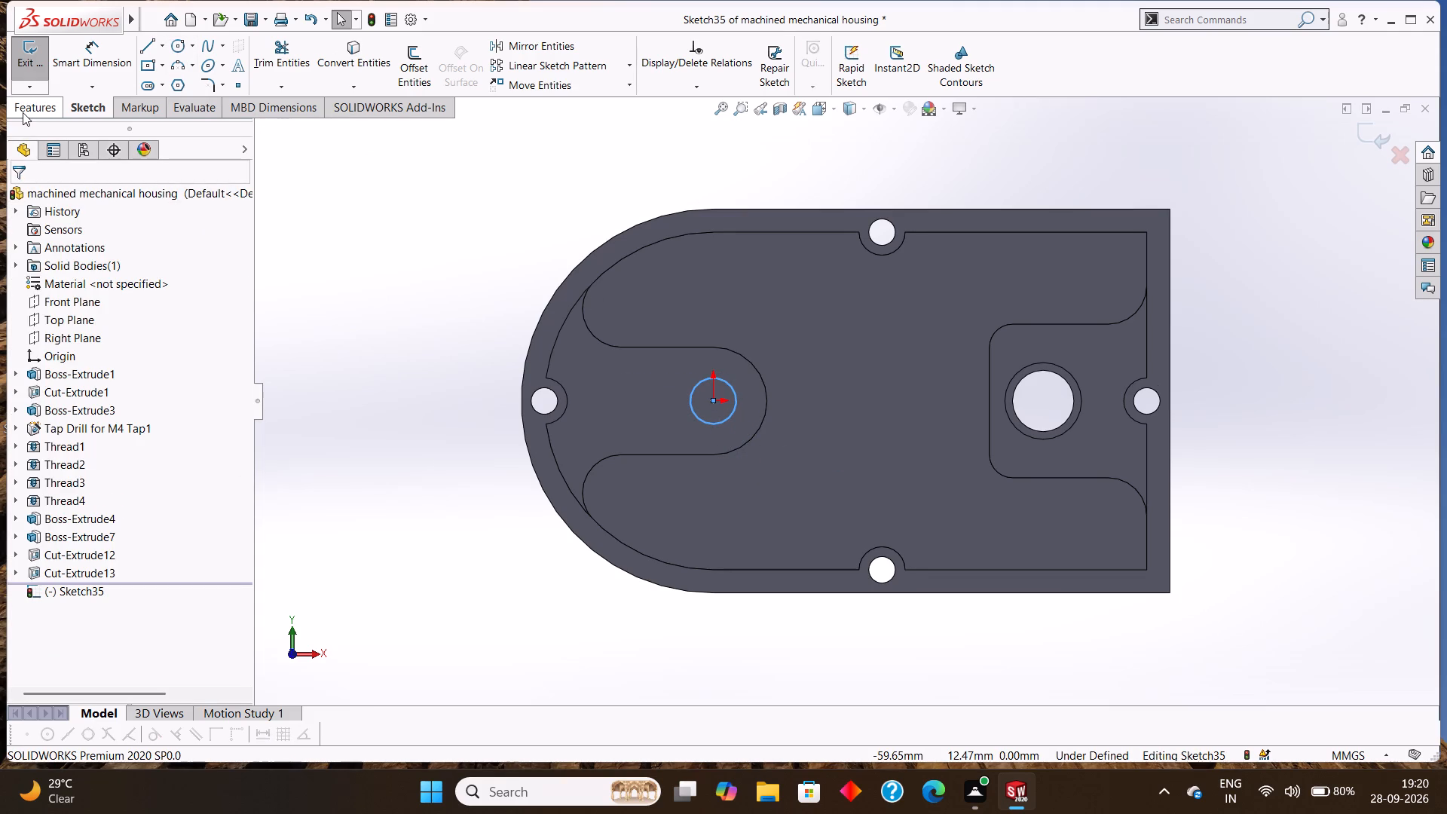
Extrude-cut the 3 mm radius circle on the round-ended pad with the Through All end condition.
{"action": "left_click", "coordinate": [23, 112]}
{"action": "left_click", "coordinate": [269, 68]}
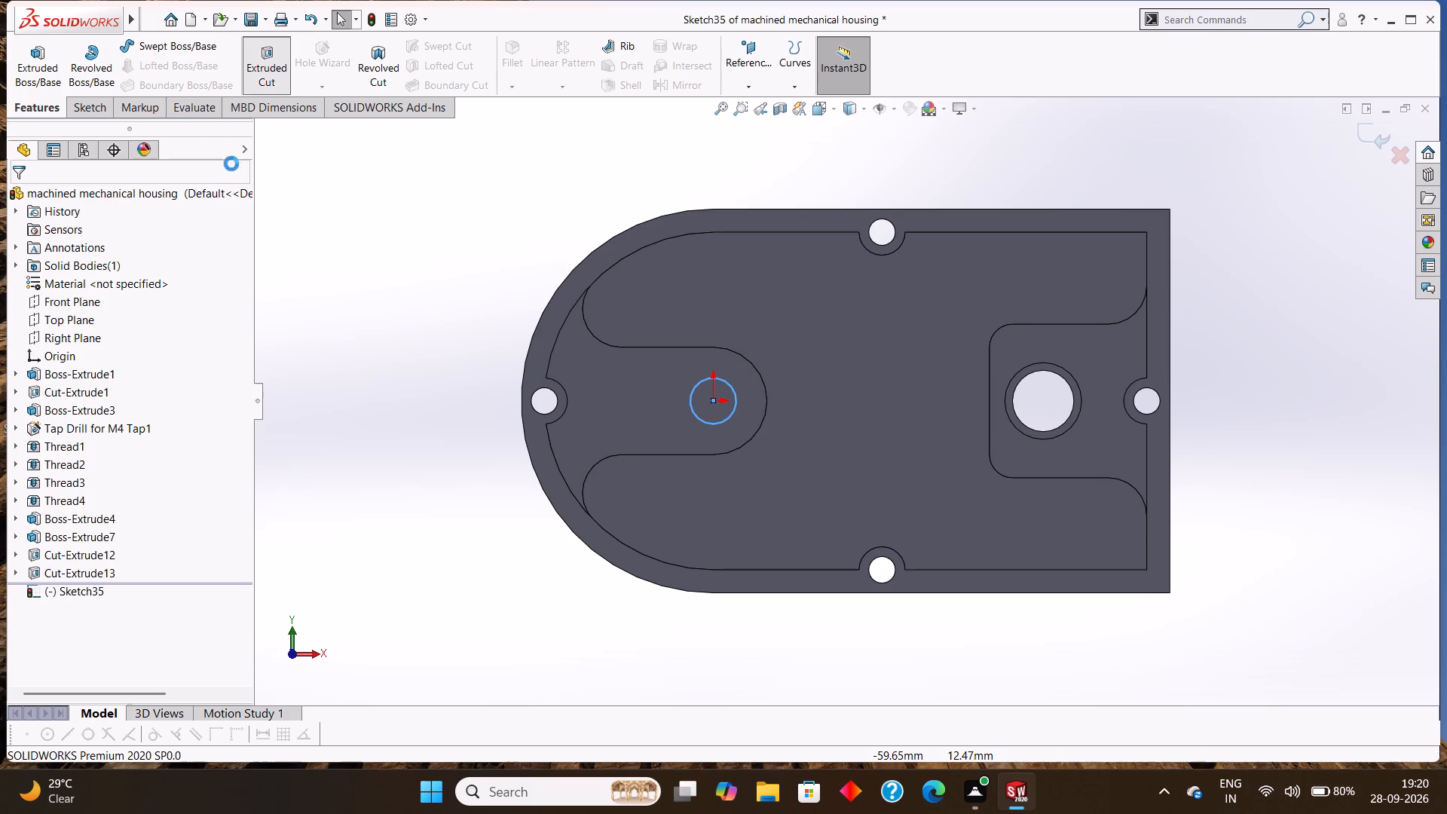
{"action": "left_click", "coordinate": [72, 304]}
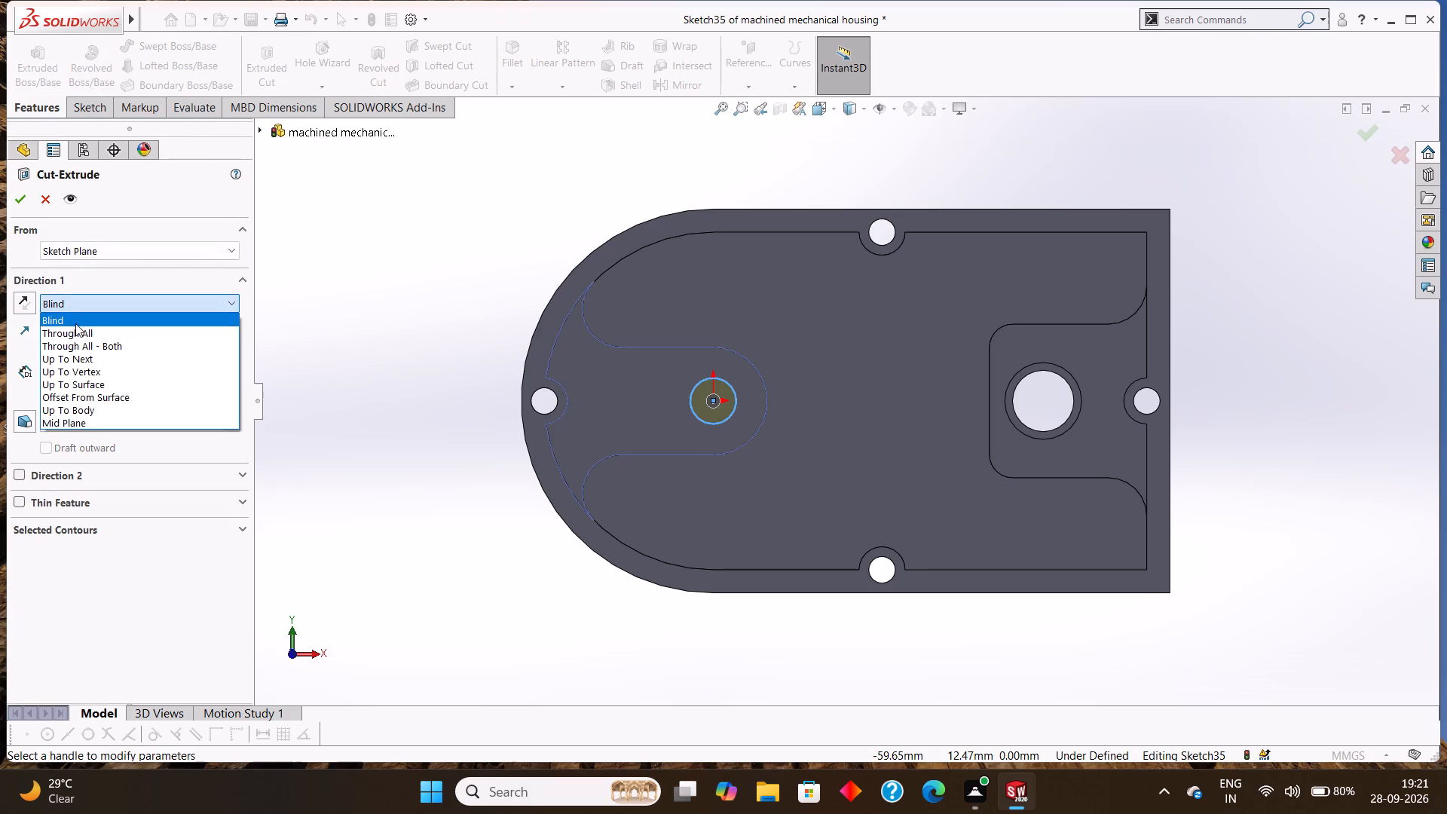
{"action": "left_click", "coordinate": [78, 331]}
{"action": "left_click", "coordinate": [23, 201]}
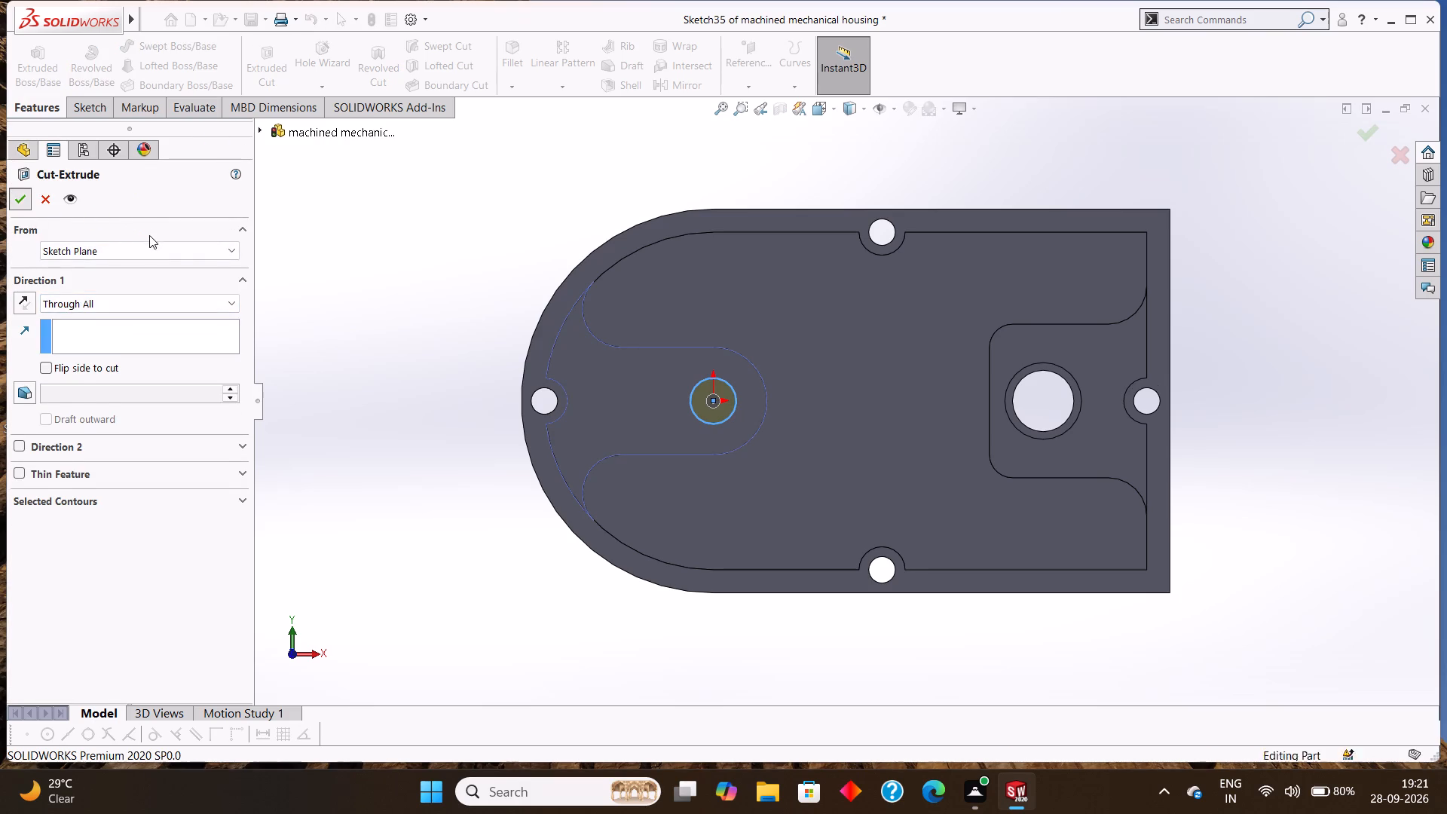
{"action": "key", "text": "Escape"}
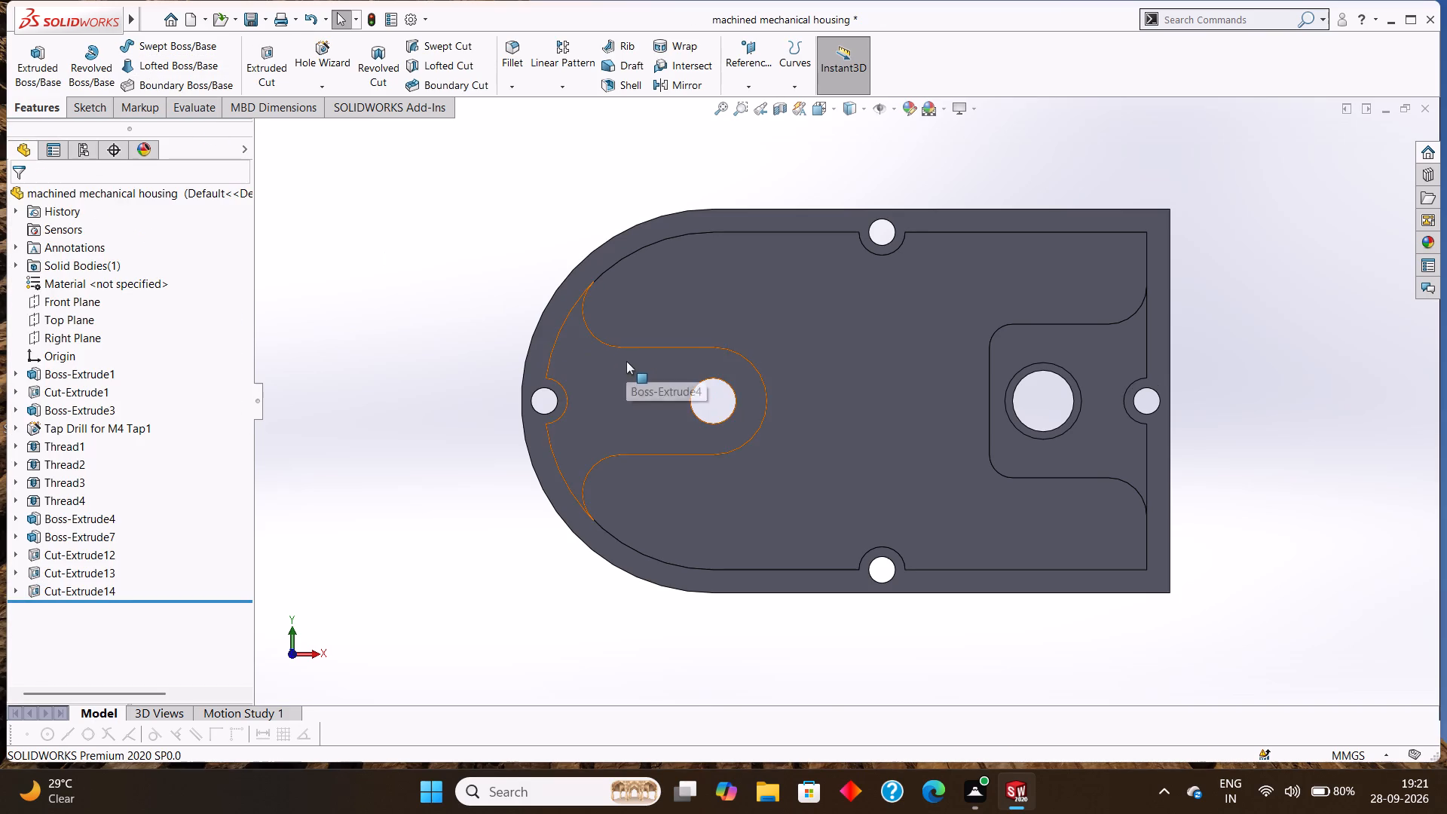
Open another sketch on the round-ended pad's face for the counterbore around its hole.
{"action": "right_click", "coordinate": [626, 361]}
{"action": "left_click", "coordinate": [657, 340]}
{"action": "key", "text": "Escape"}
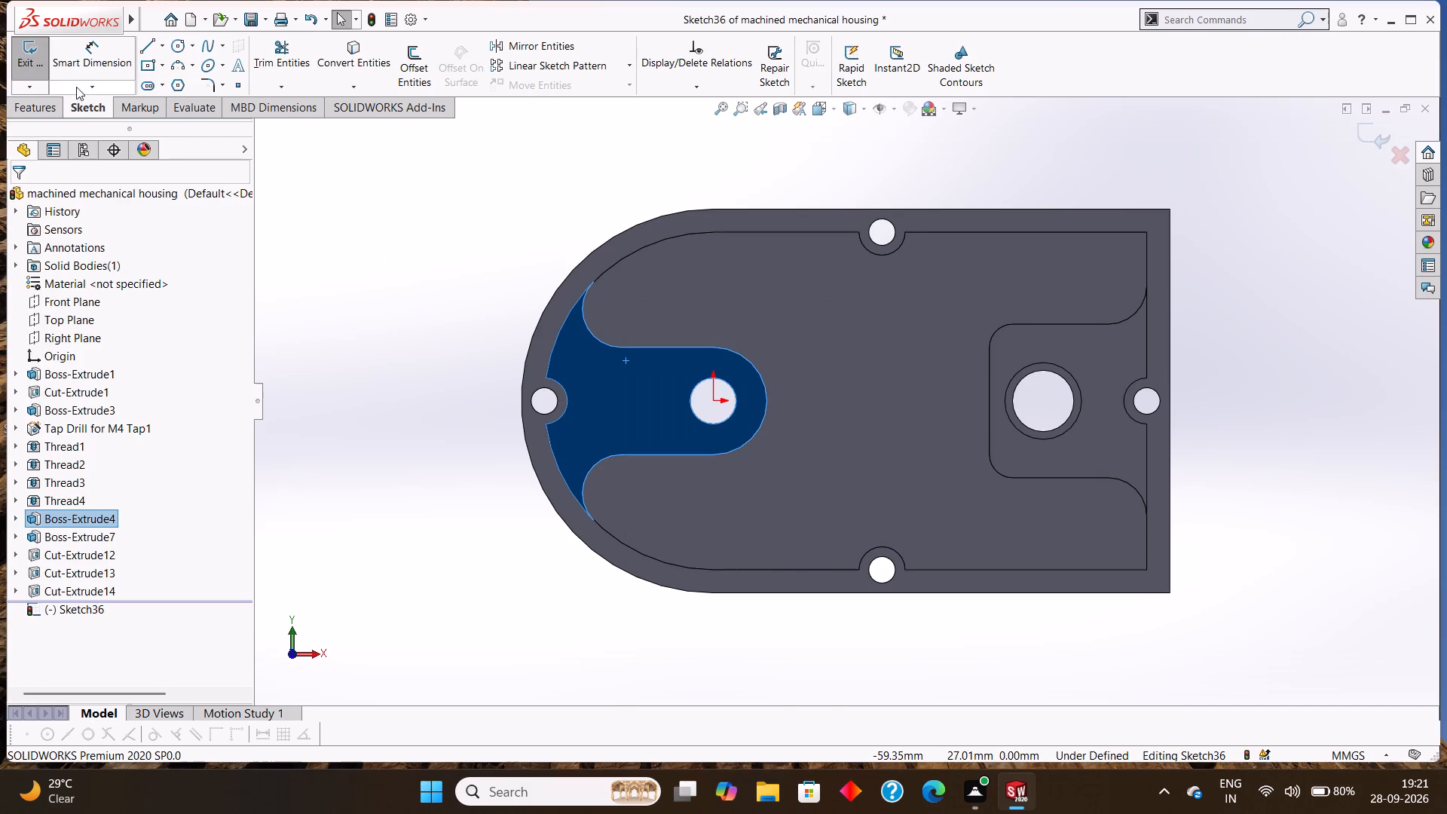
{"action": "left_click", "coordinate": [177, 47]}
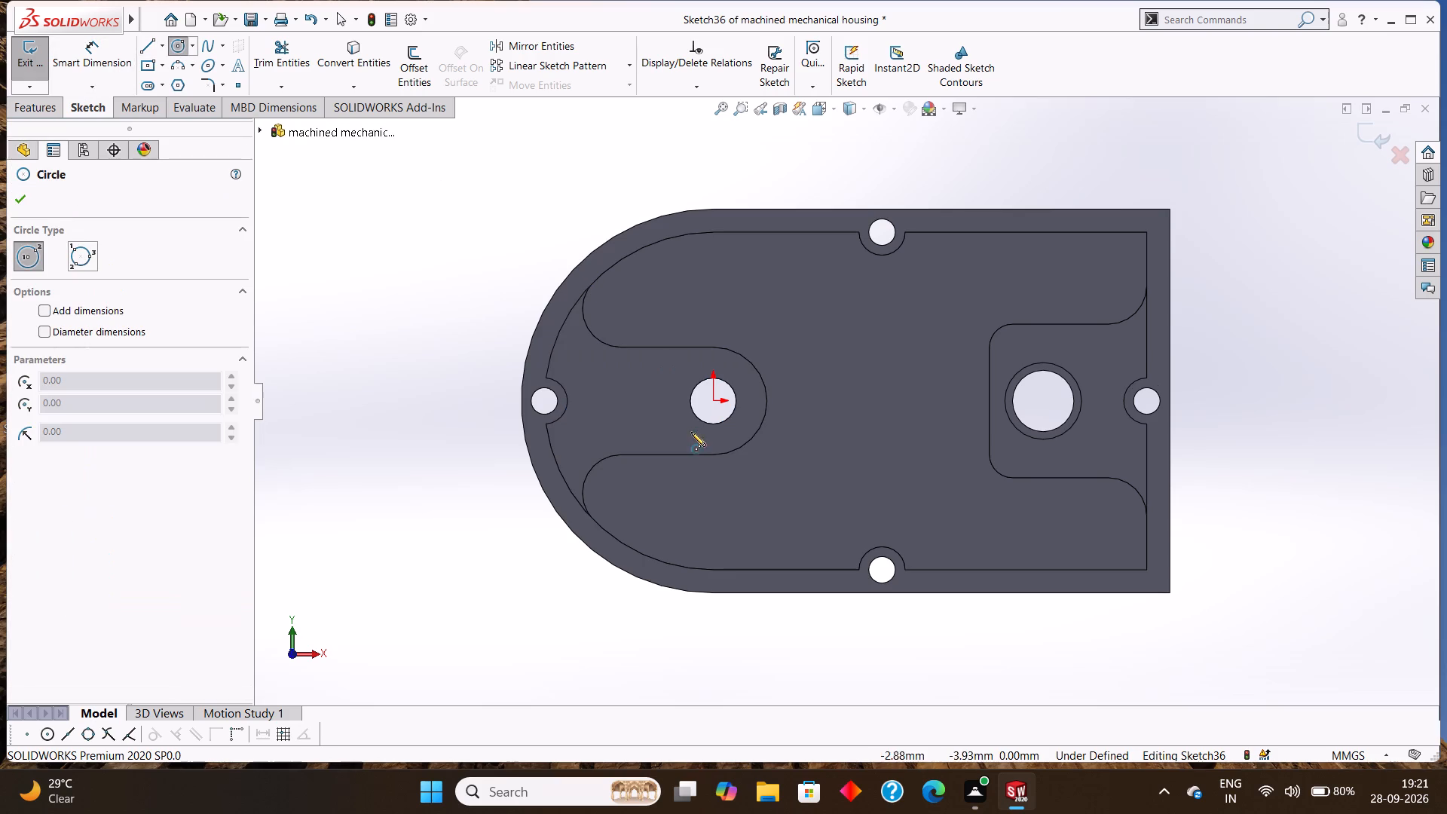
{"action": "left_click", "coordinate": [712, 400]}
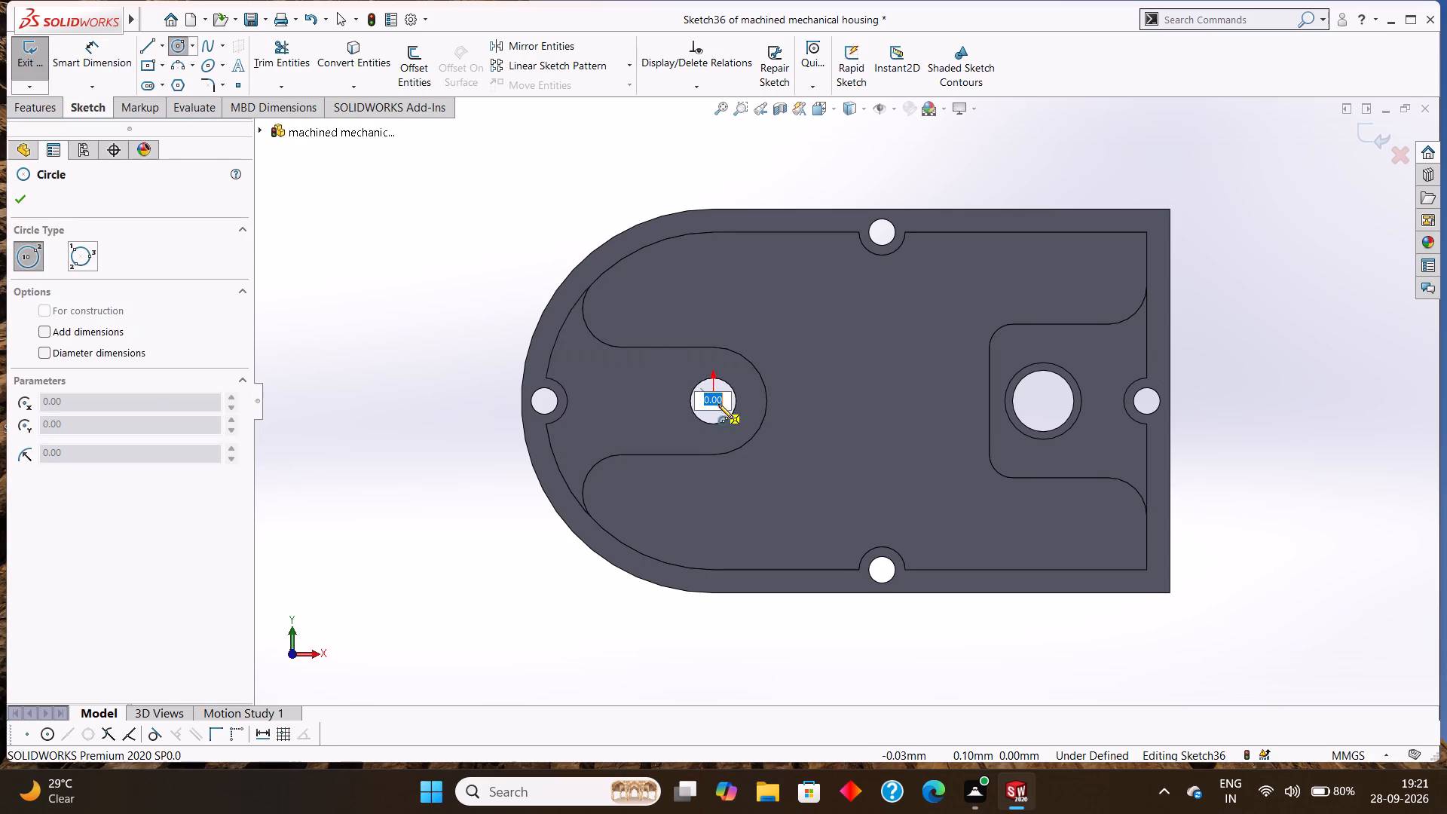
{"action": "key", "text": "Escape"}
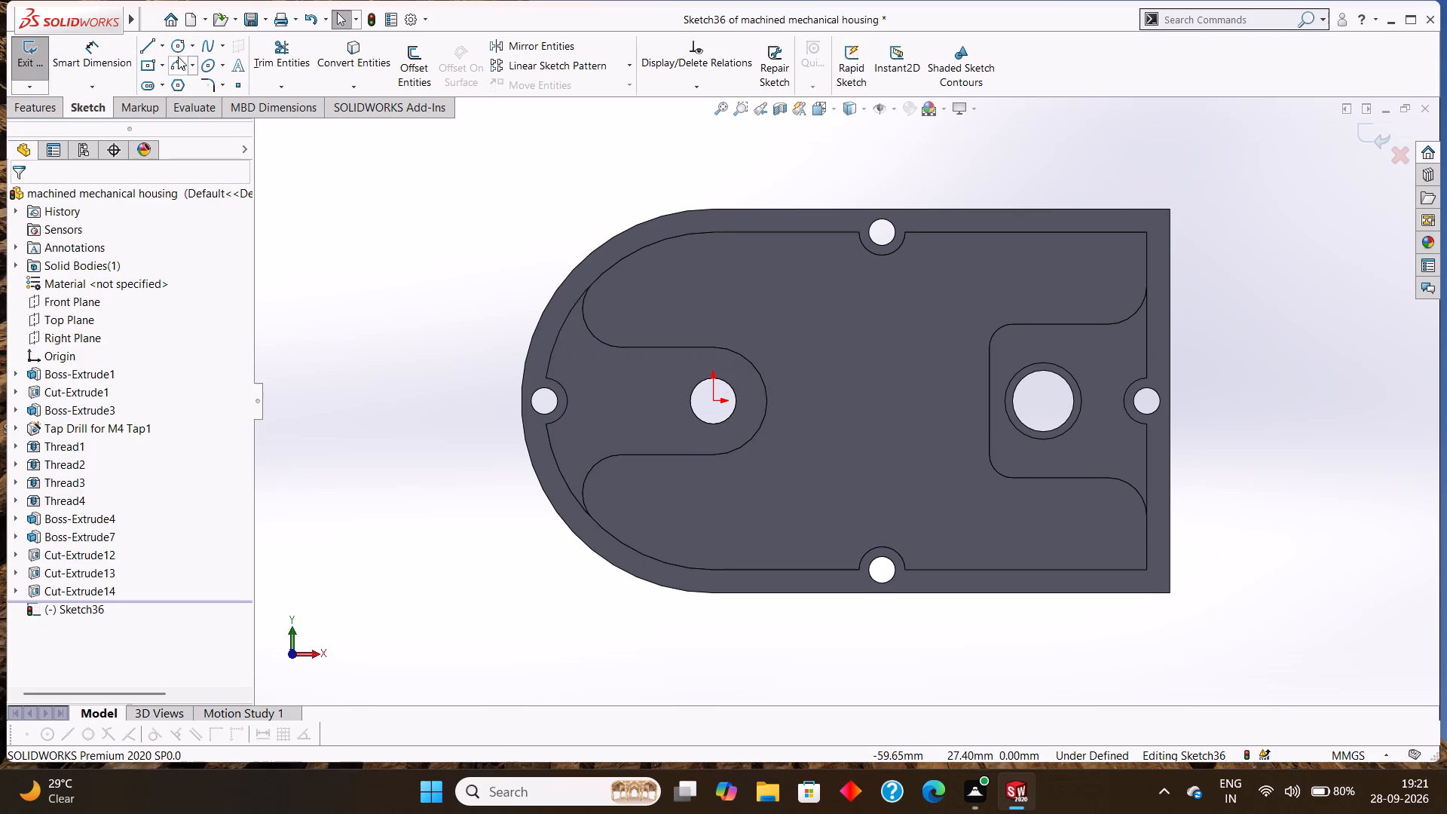
Sketch a circle of radius 4 mm centred on the origin around the round-ended pad's hole.
{"action": "left_click", "coordinate": [178, 48]}
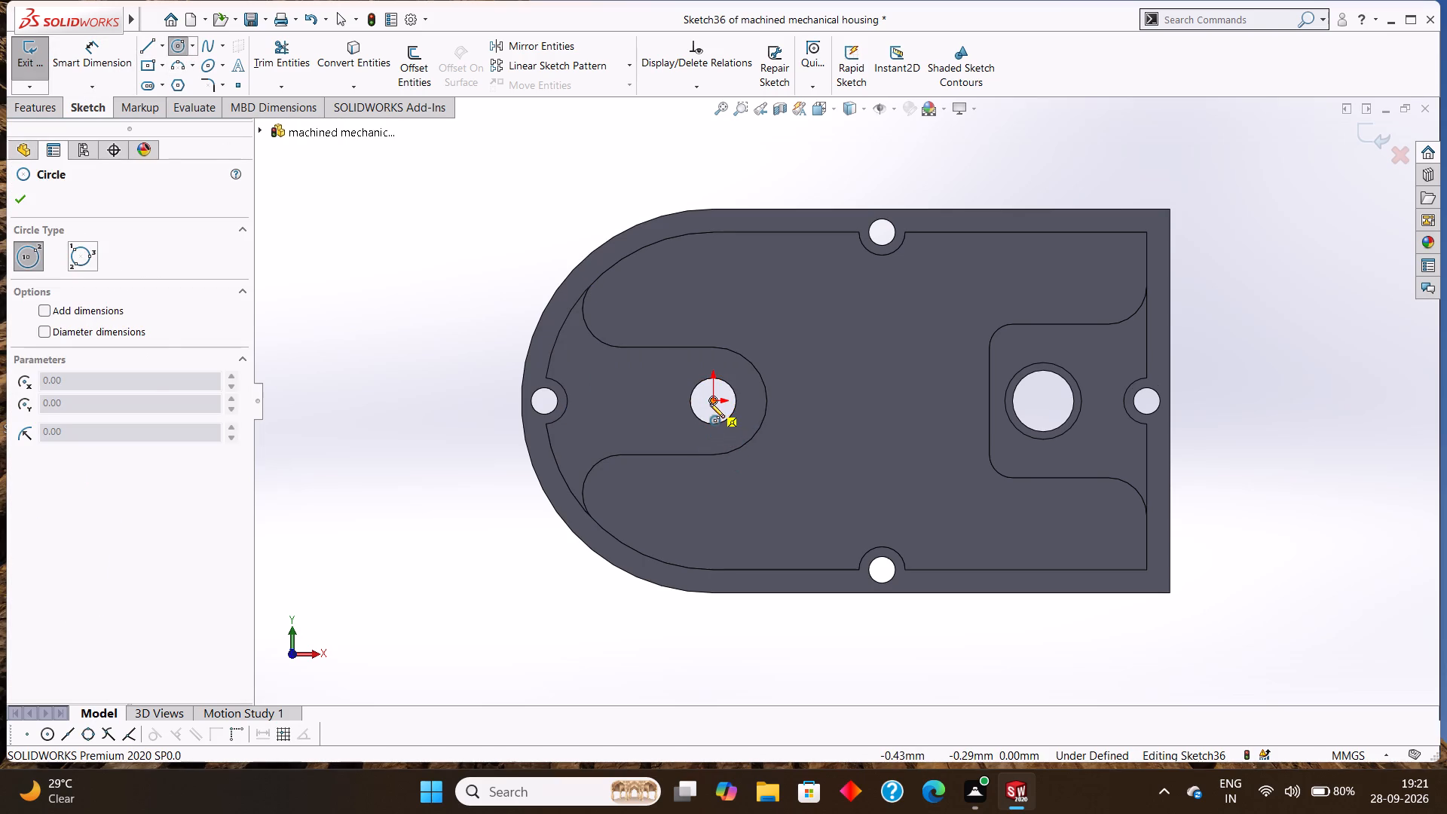
{"action": "left_click_drag", "start_coordinate": [710, 400], "coordinate": [739, 427]}
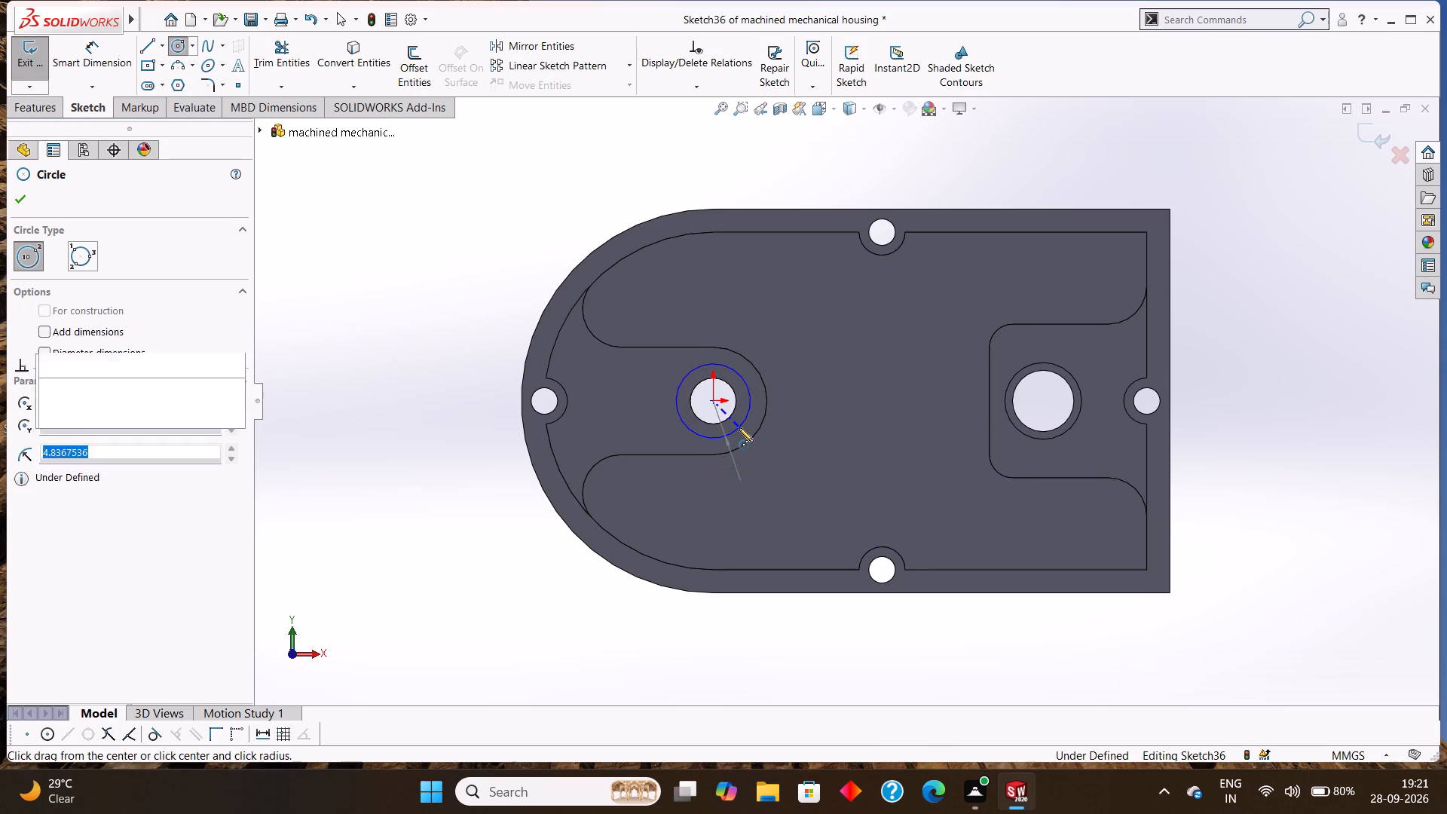
{"action": "key", "text": "4"}
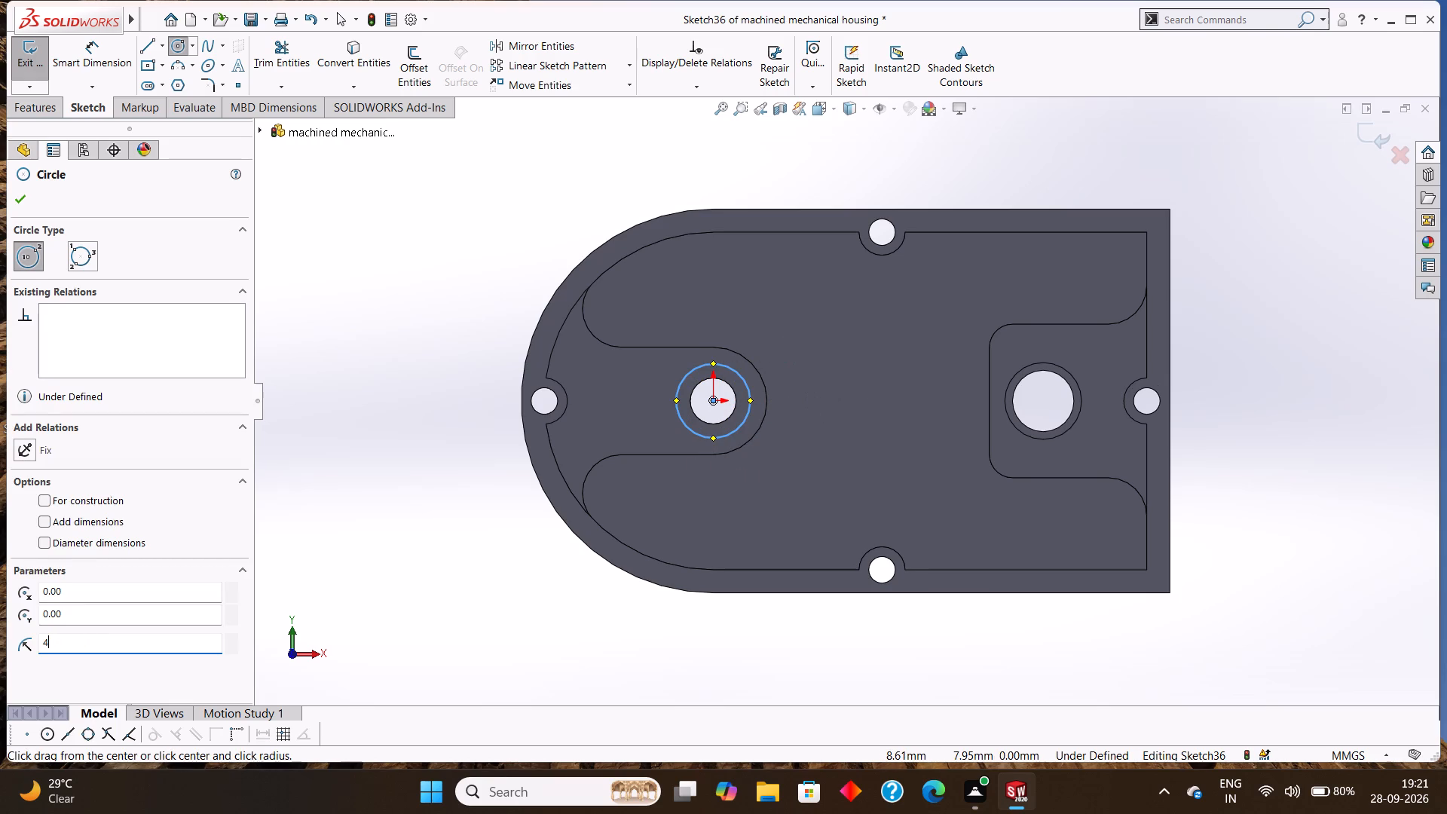
{"action": "key", "text": "Return"}
{"action": "left_click", "coordinate": [23, 199]}
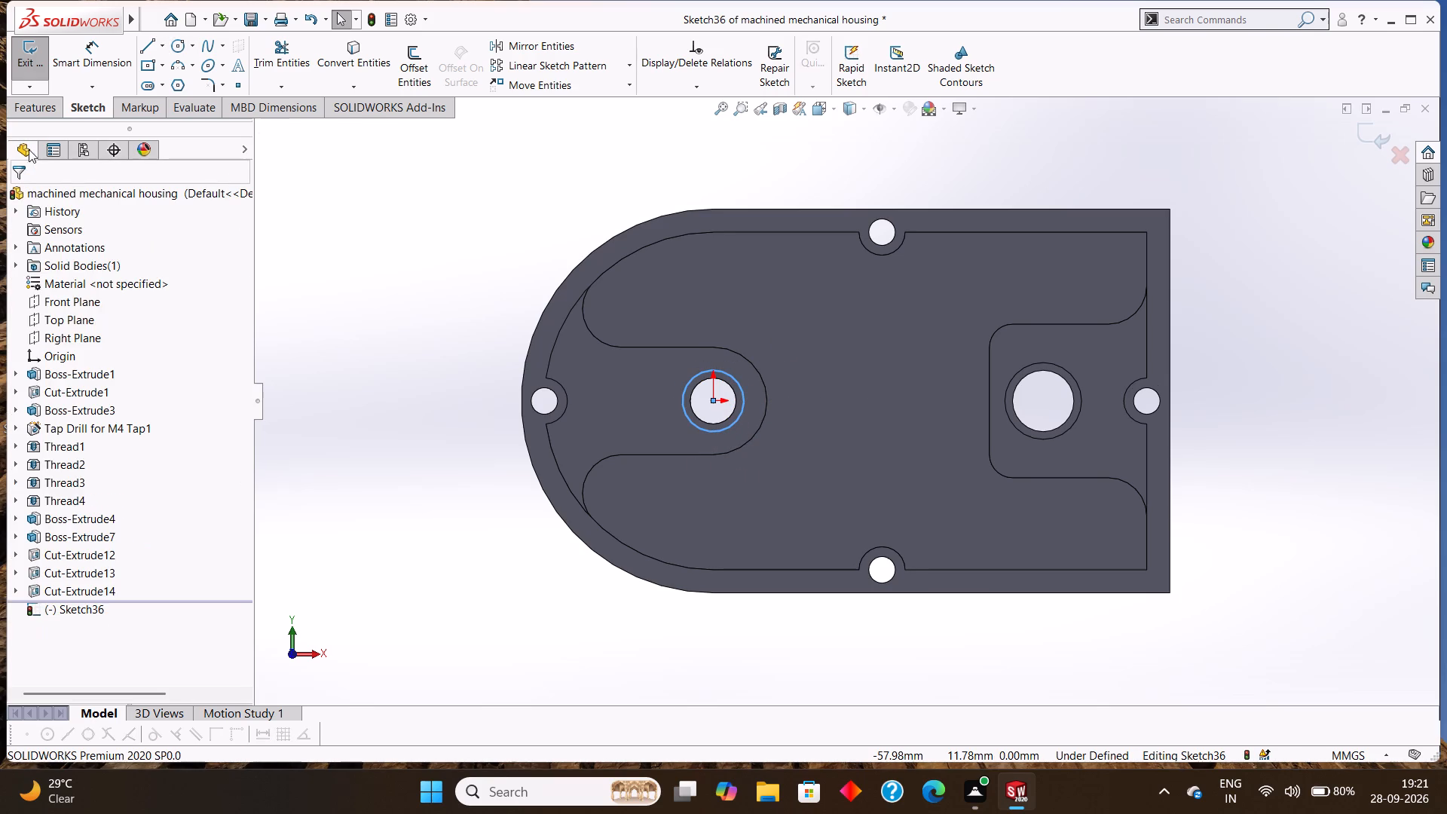
Extrude-cut the 4 mm radius circle as a blind cut 1 mm deep on the round-ended pad.
{"action": "left_click", "coordinate": [31, 112]}
{"action": "left_click", "coordinate": [260, 63]}
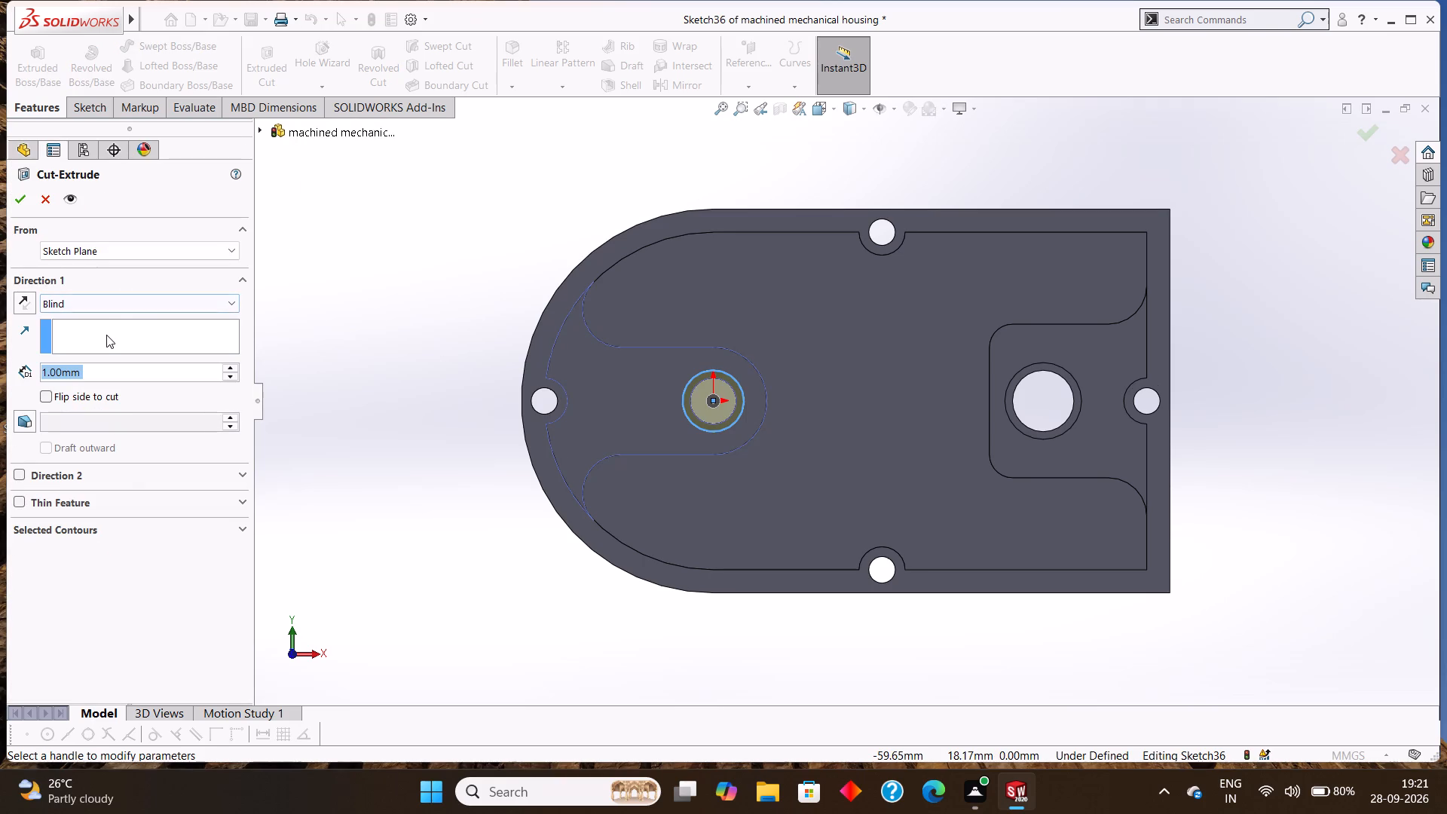
{"action": "left_click", "coordinate": [13, 194]}
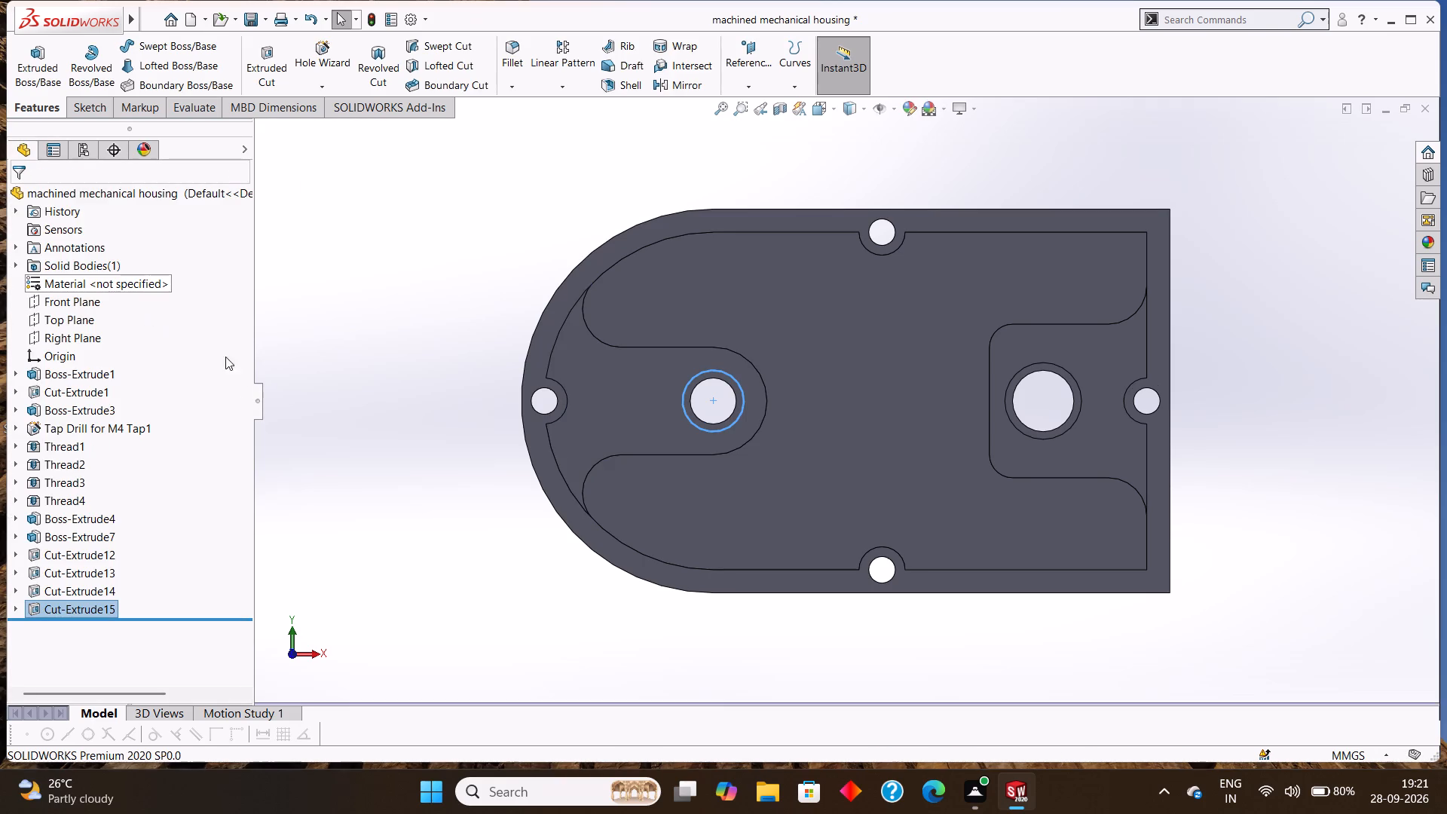
{"action": "key", "text": "Escape"}
Create a reference plane from the Front Plane with an offset distance of 0 mm.
{"action": "middle_click_drag", "start_coordinate": [1003, 634], "coordinate": [999, 527]}
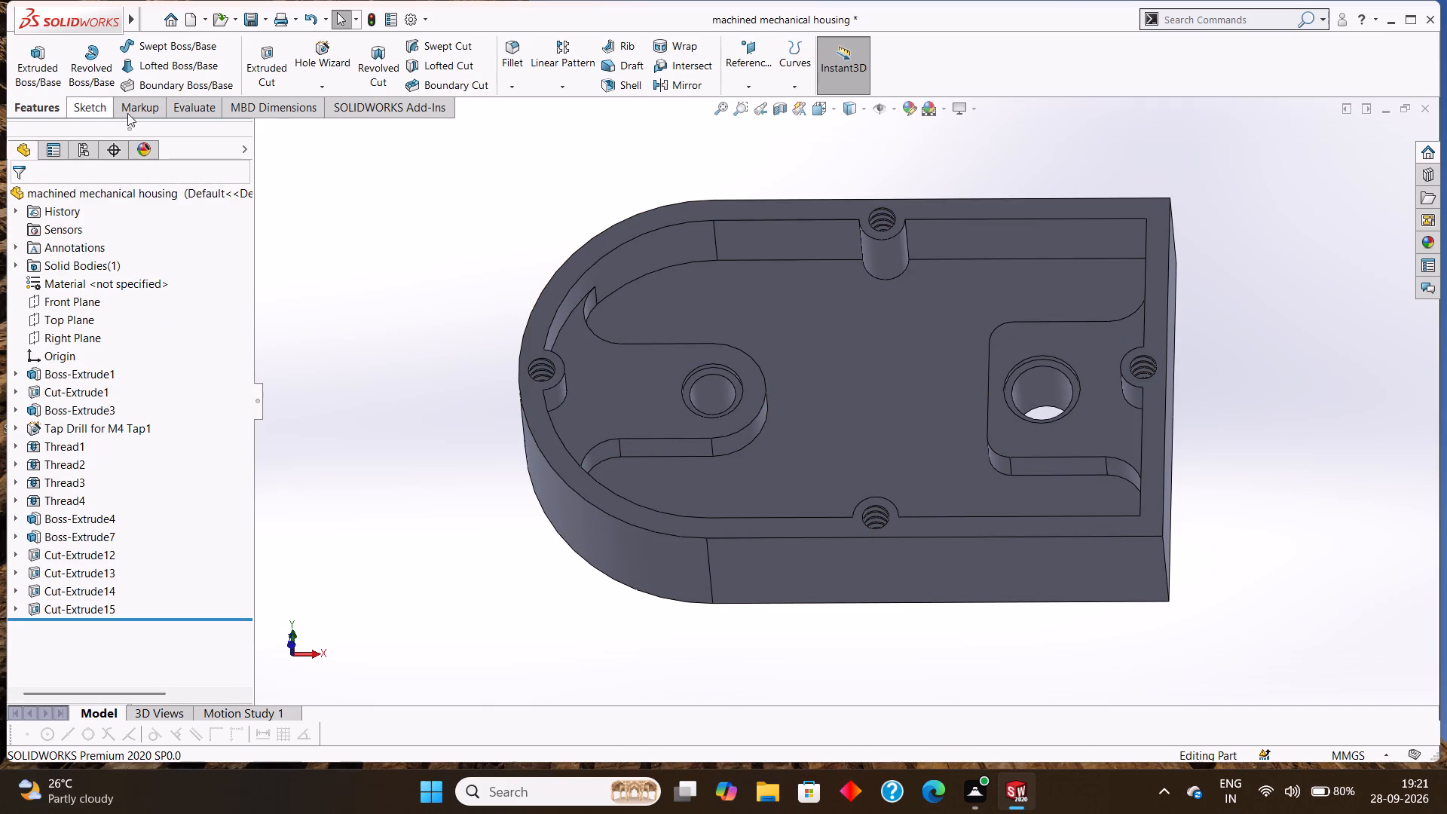
{"action": "left_click", "coordinate": [745, 87]}
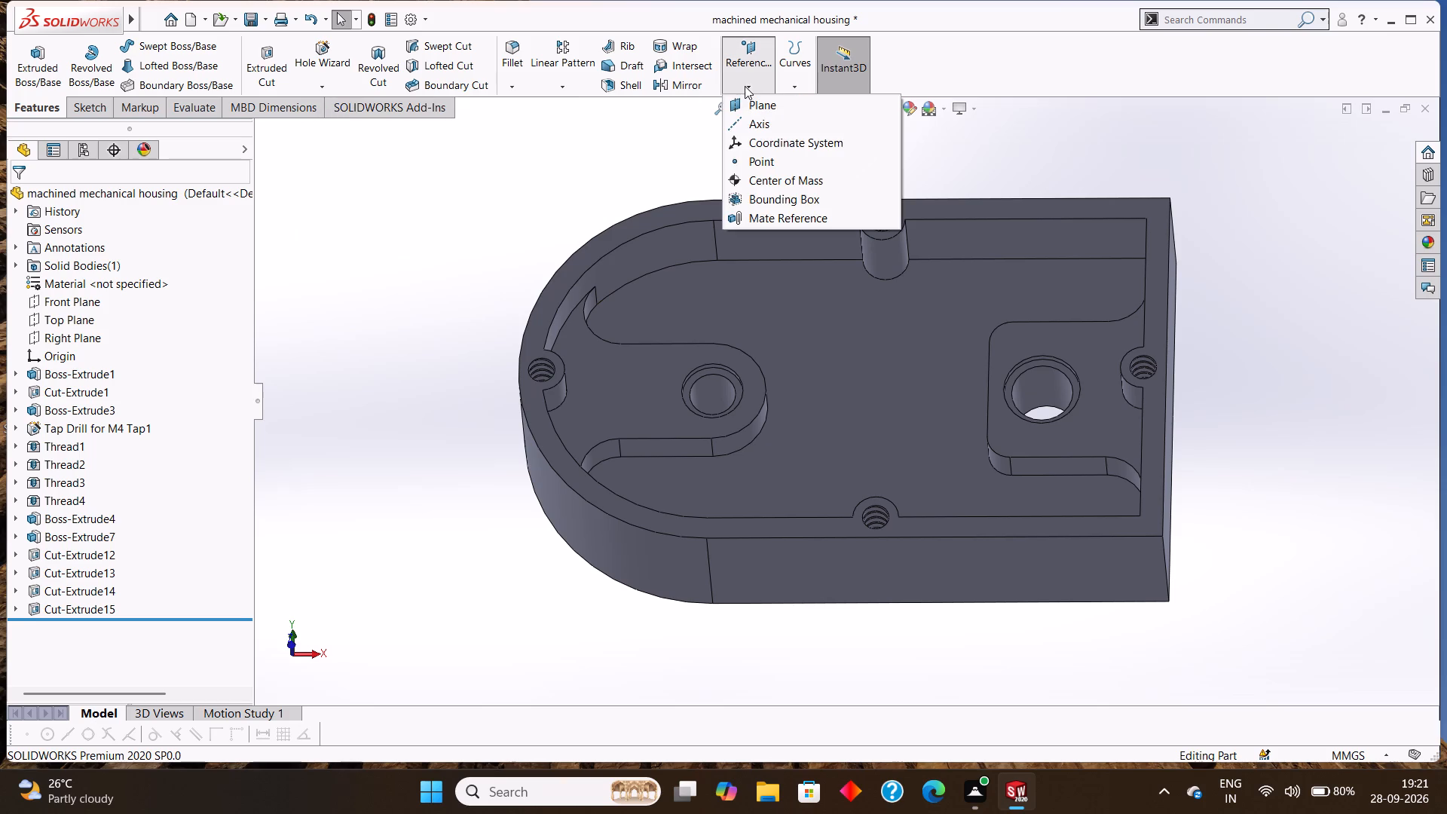
{"action": "left_click", "coordinate": [754, 106]}
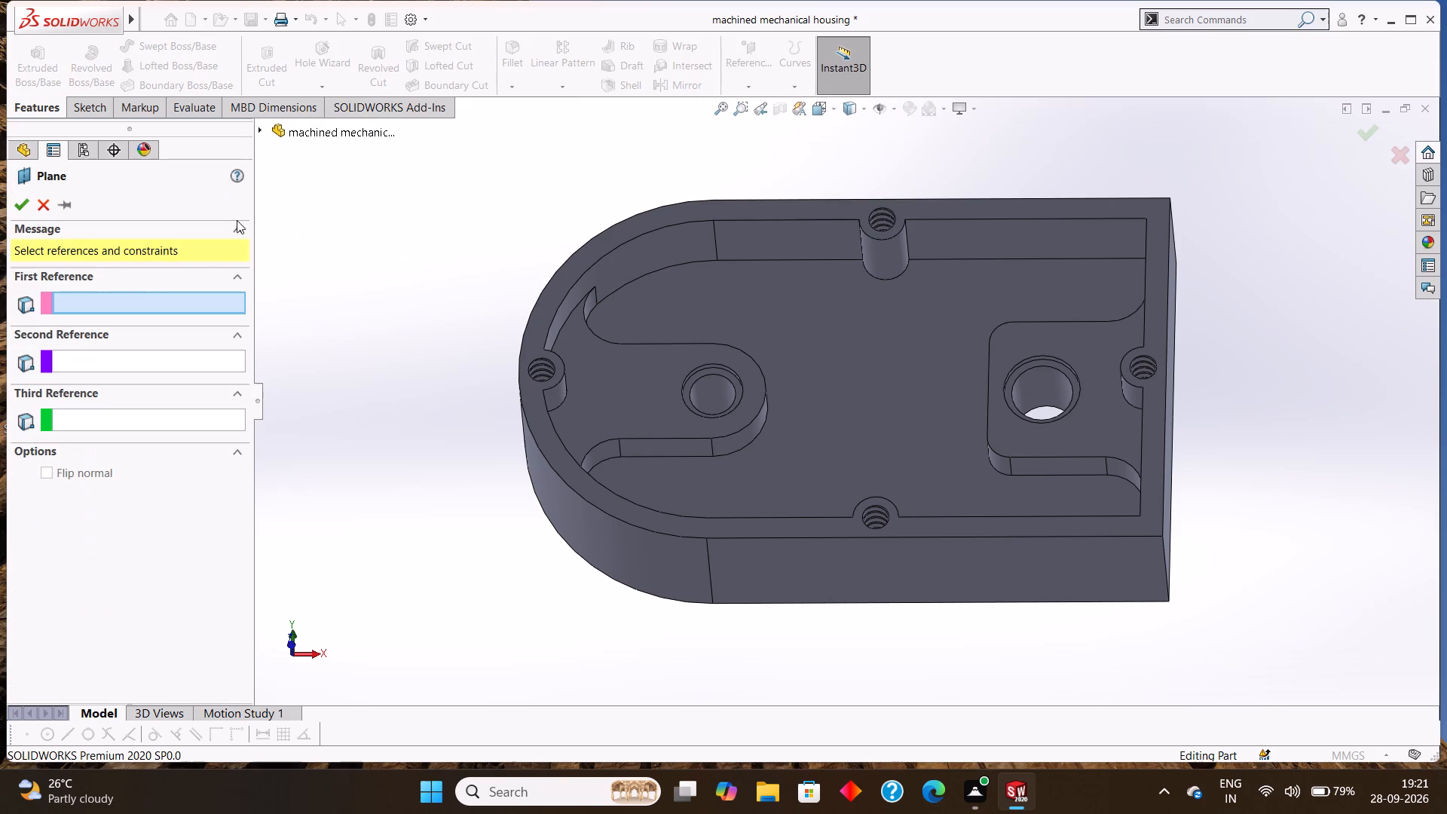
{"action": "left_click", "coordinate": [261, 132]}
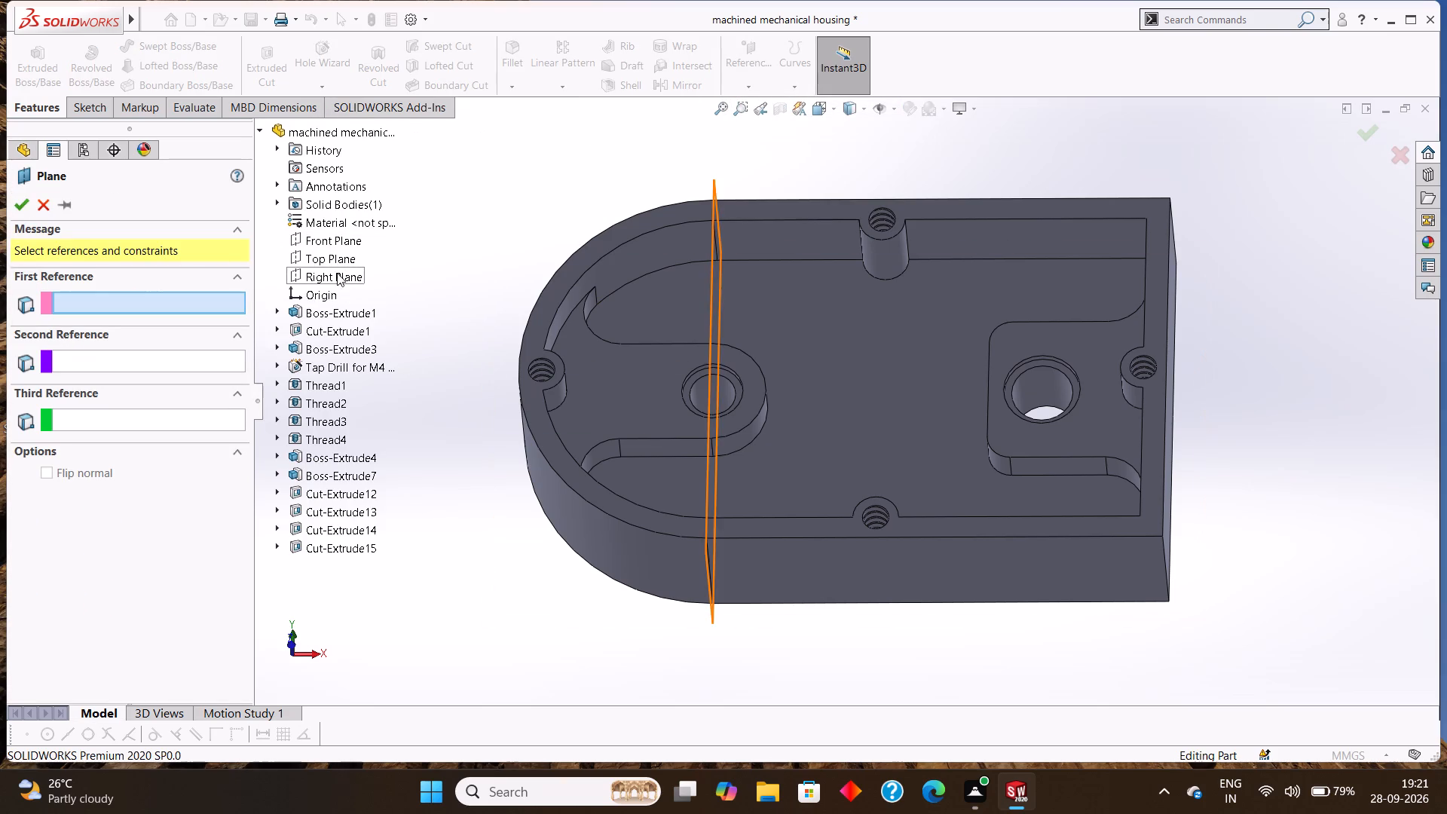
{"action": "left_click", "coordinate": [331, 242]}
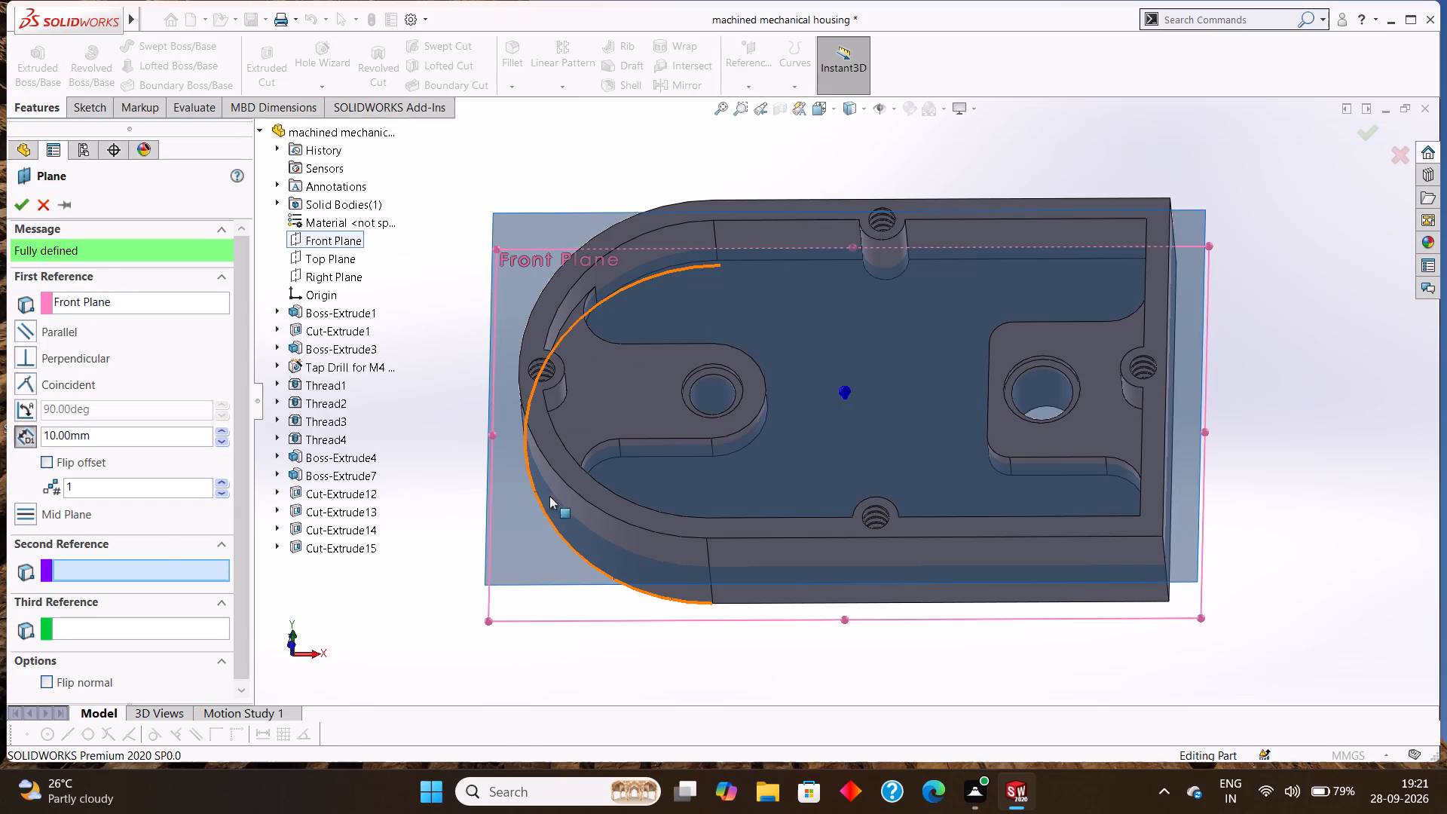
{"action": "left_click_drag", "start_coordinate": [109, 433], "coordinate": [2, 421]}
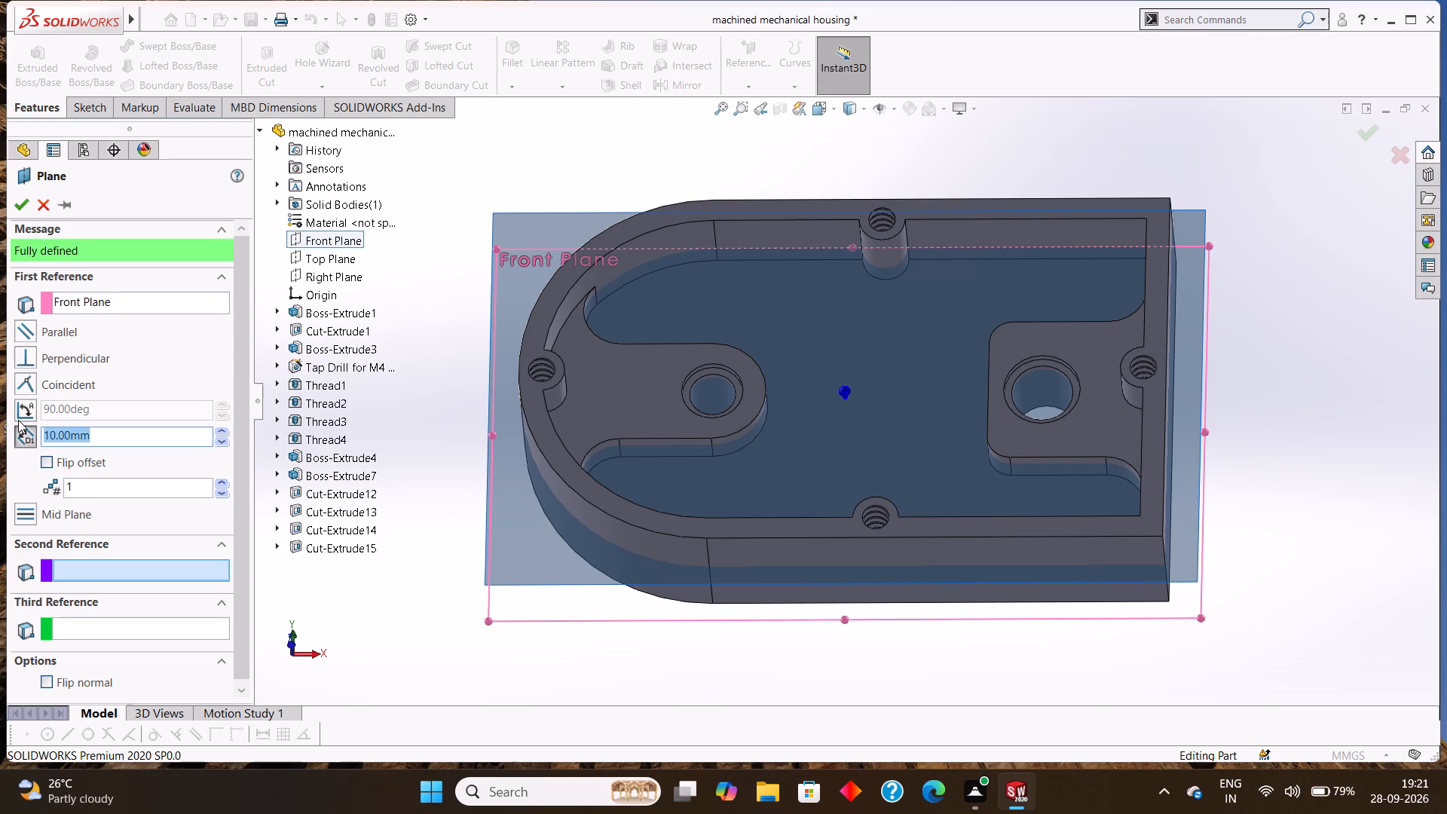
{"action": "key", "text": "0"}
{"action": "key", "text": "Return"}
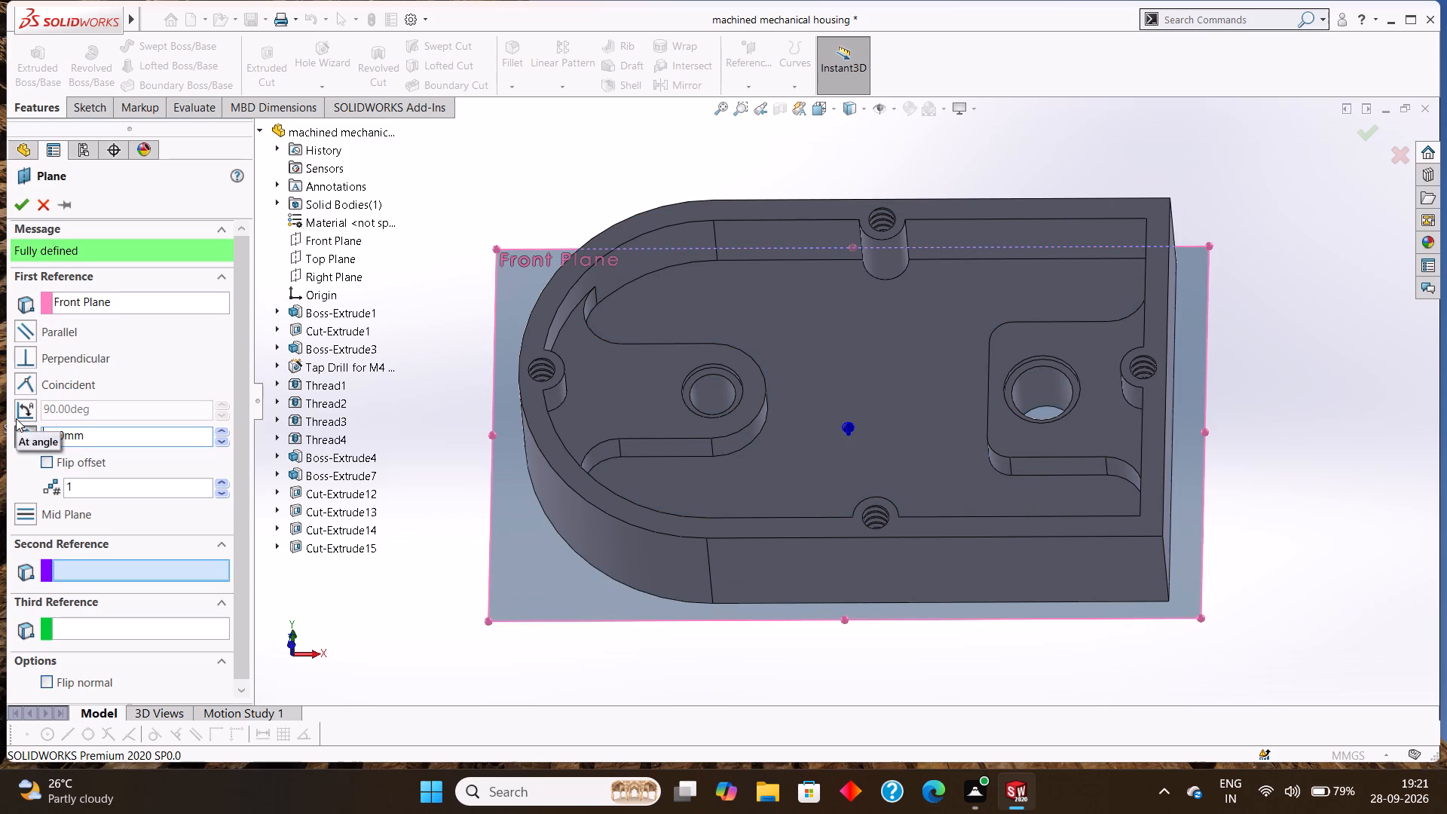
{"action": "left_click", "coordinate": [23, 207]}
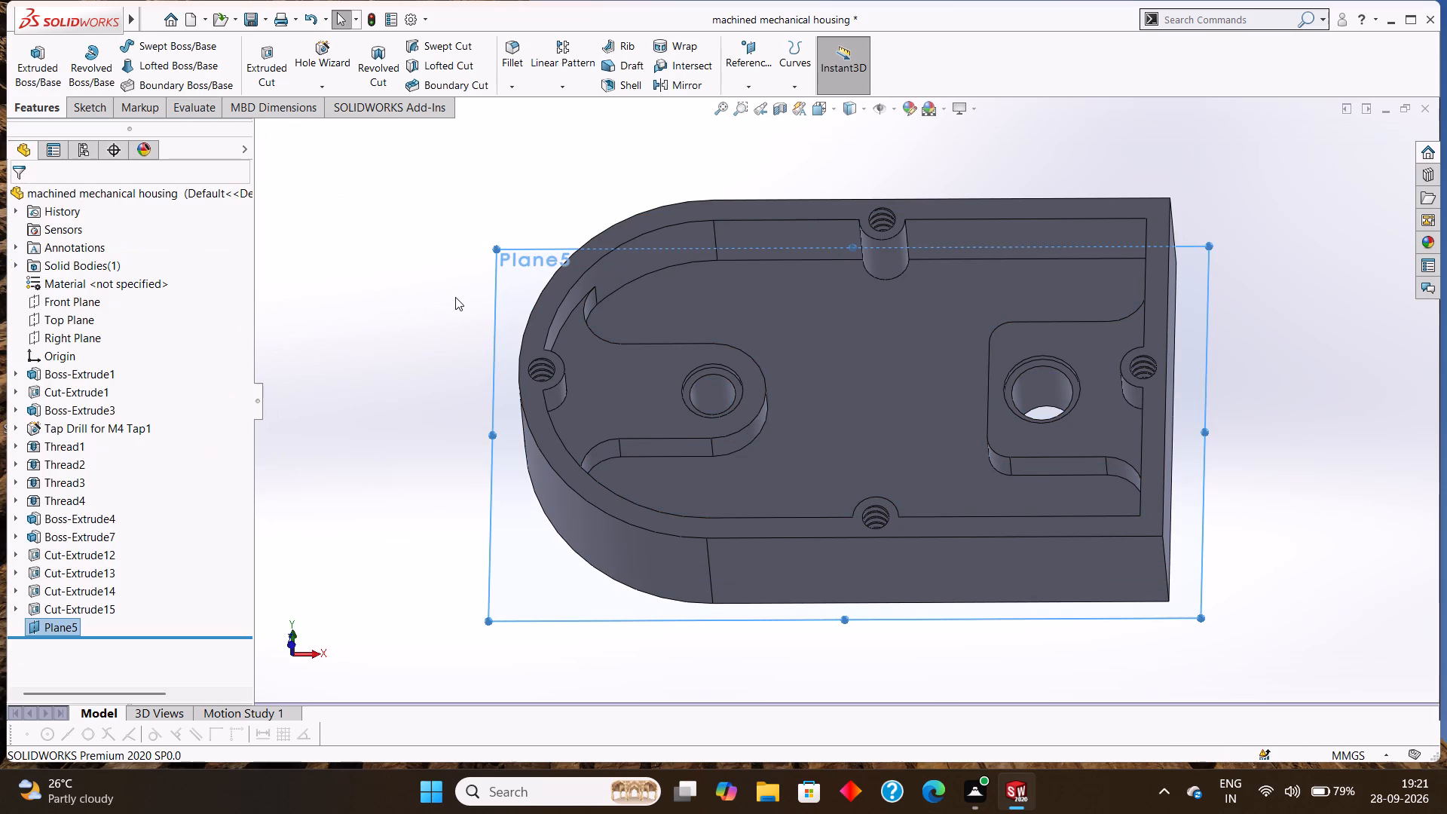
Save the machined mechanical housing part.
{"action": "key", "text": "ctrl+s"}
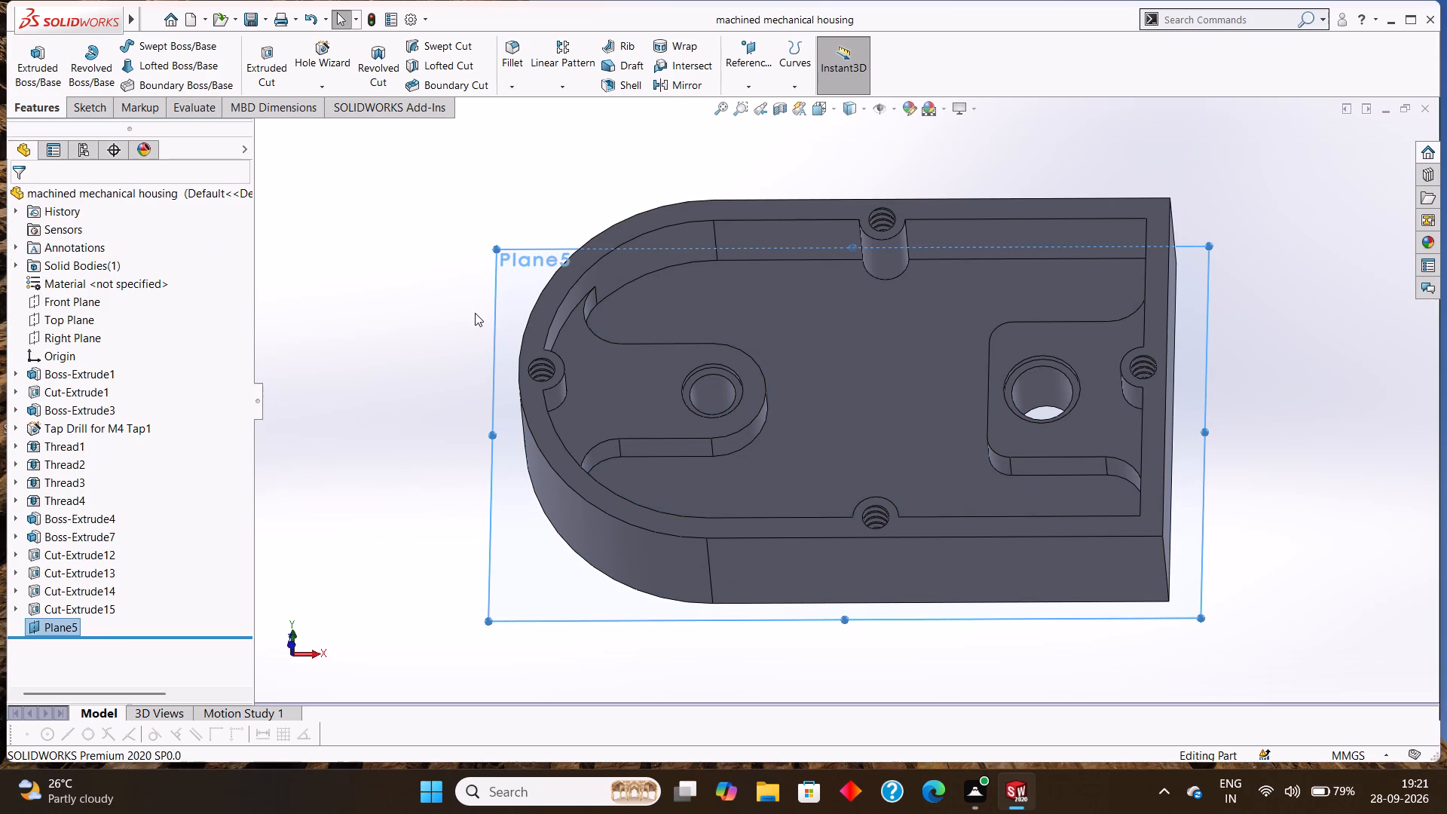
Open a new sketch on the reference plane just created, viewed face-on.
{"action": "left_click", "coordinate": [497, 272]}
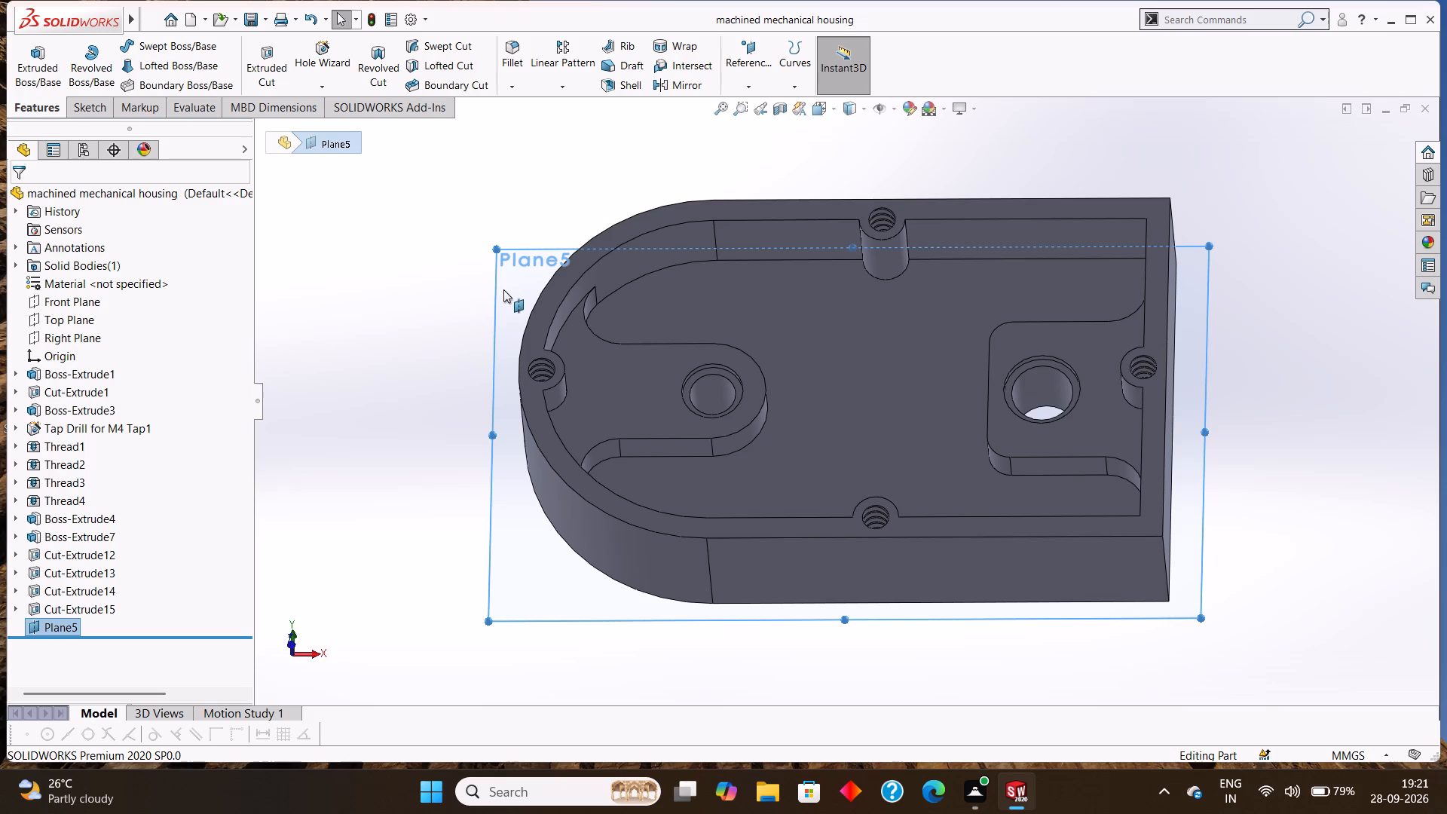
{"action": "key", "text": "ctrl+8"}
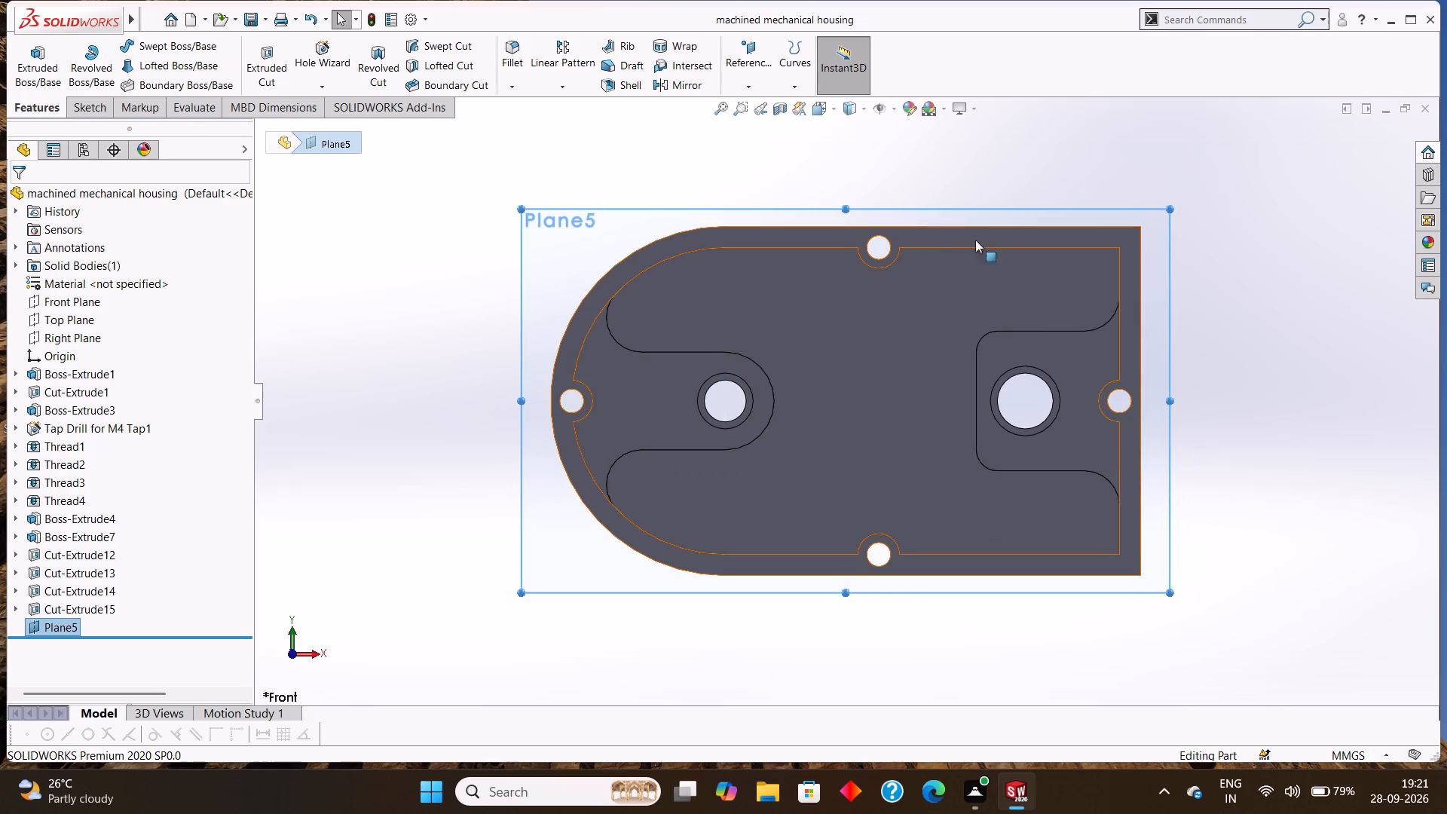
{"action": "right_click", "coordinate": [1163, 500]}
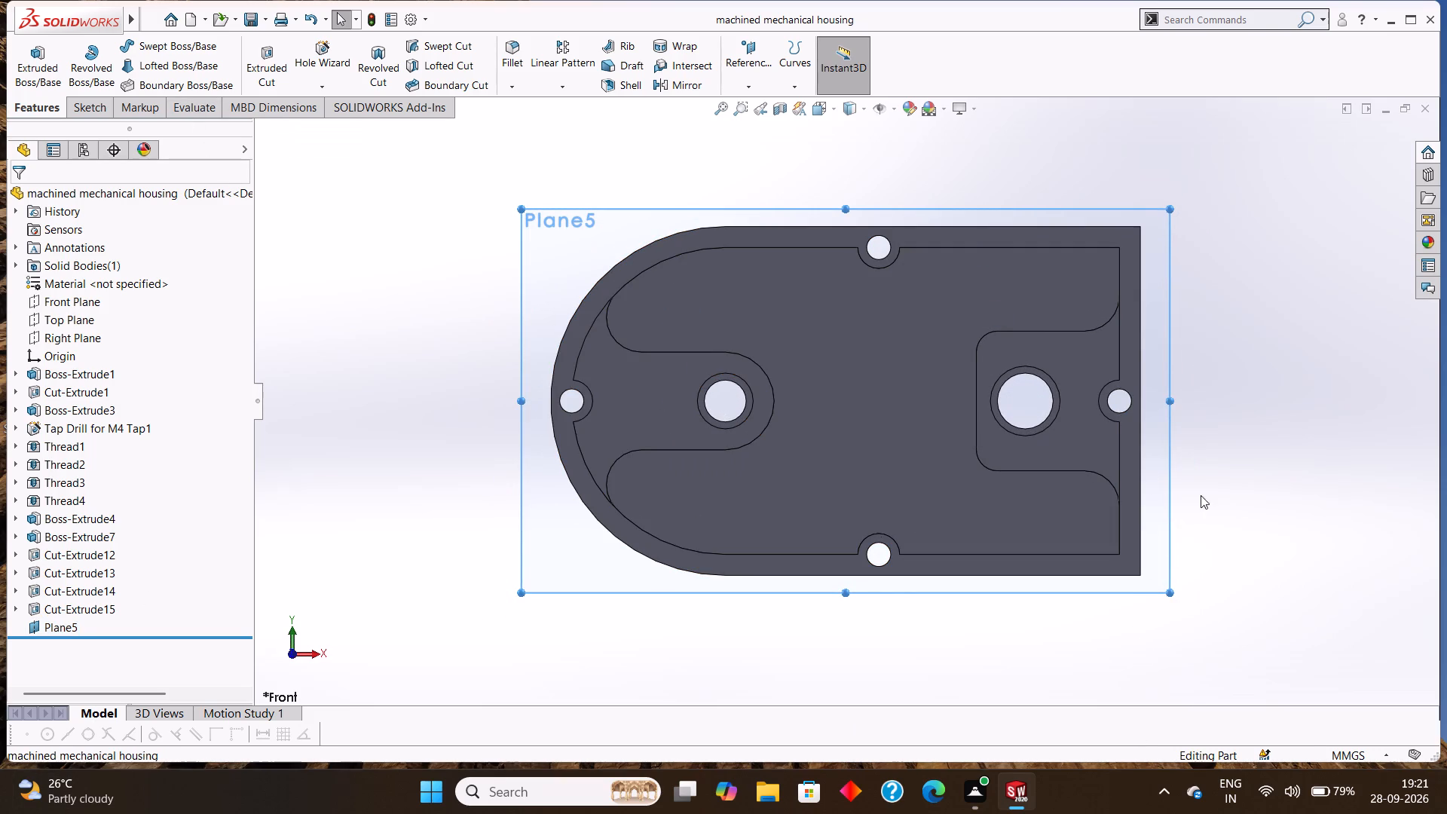
{"action": "left_click", "coordinate": [1204, 480]}
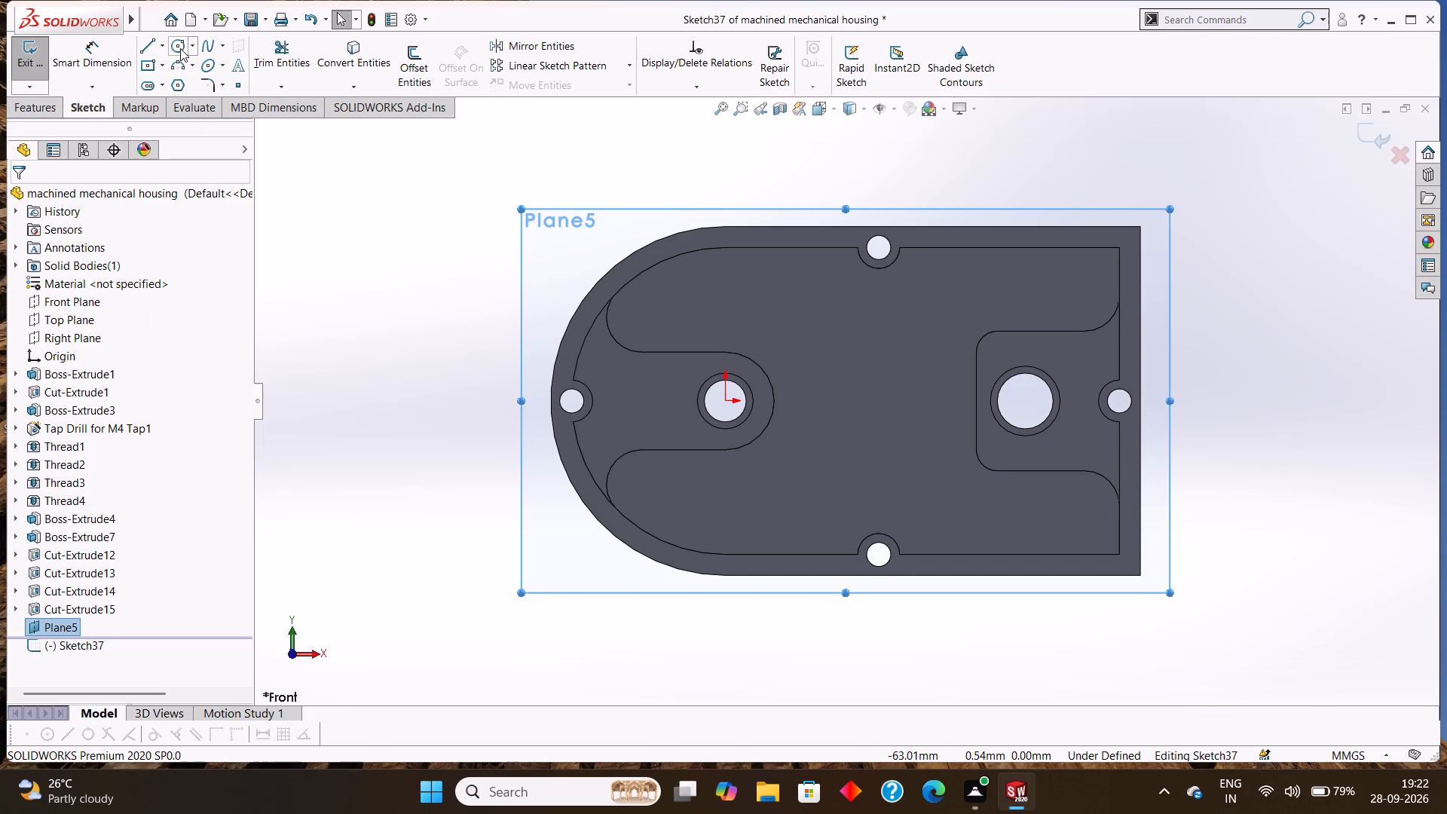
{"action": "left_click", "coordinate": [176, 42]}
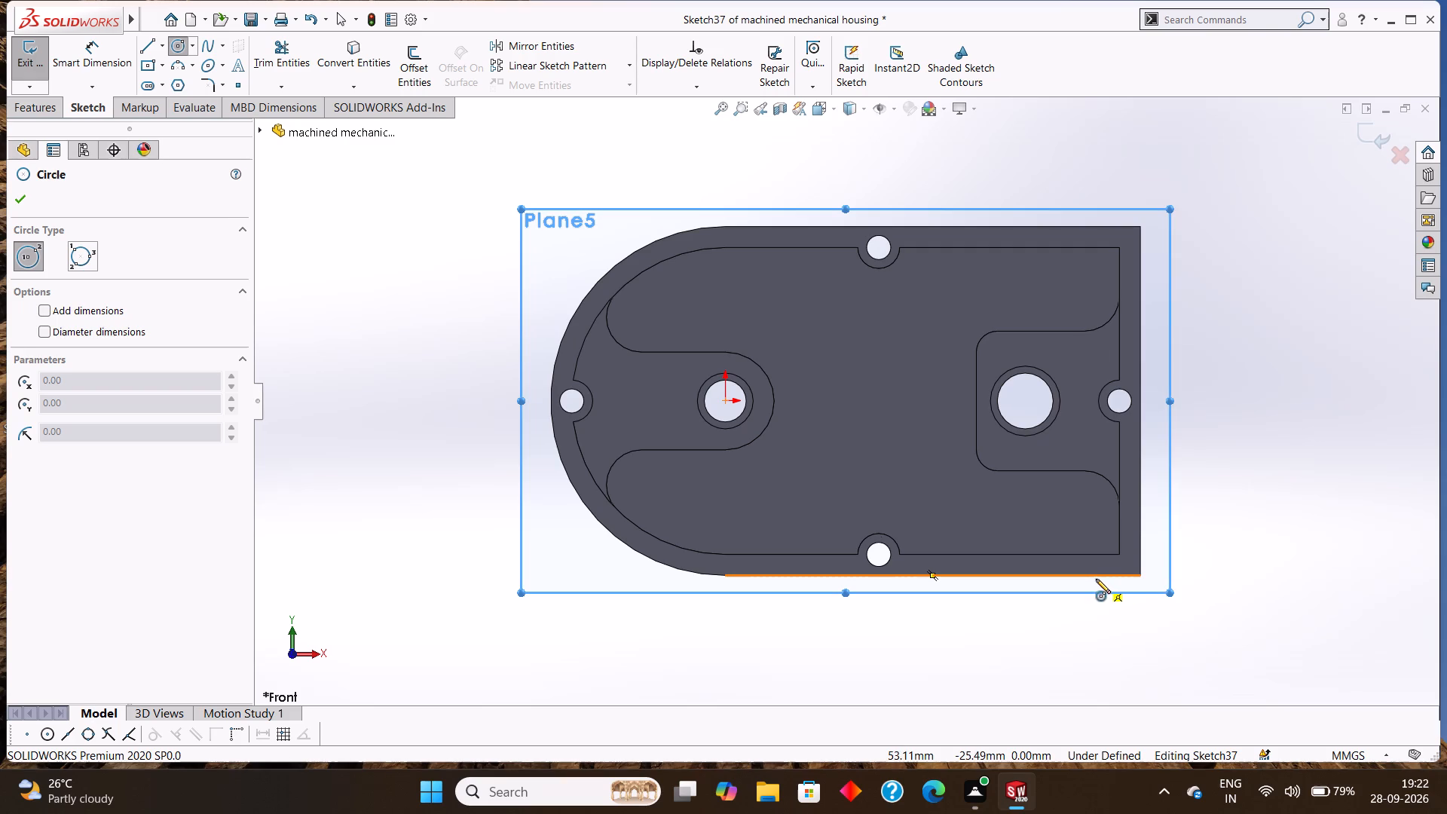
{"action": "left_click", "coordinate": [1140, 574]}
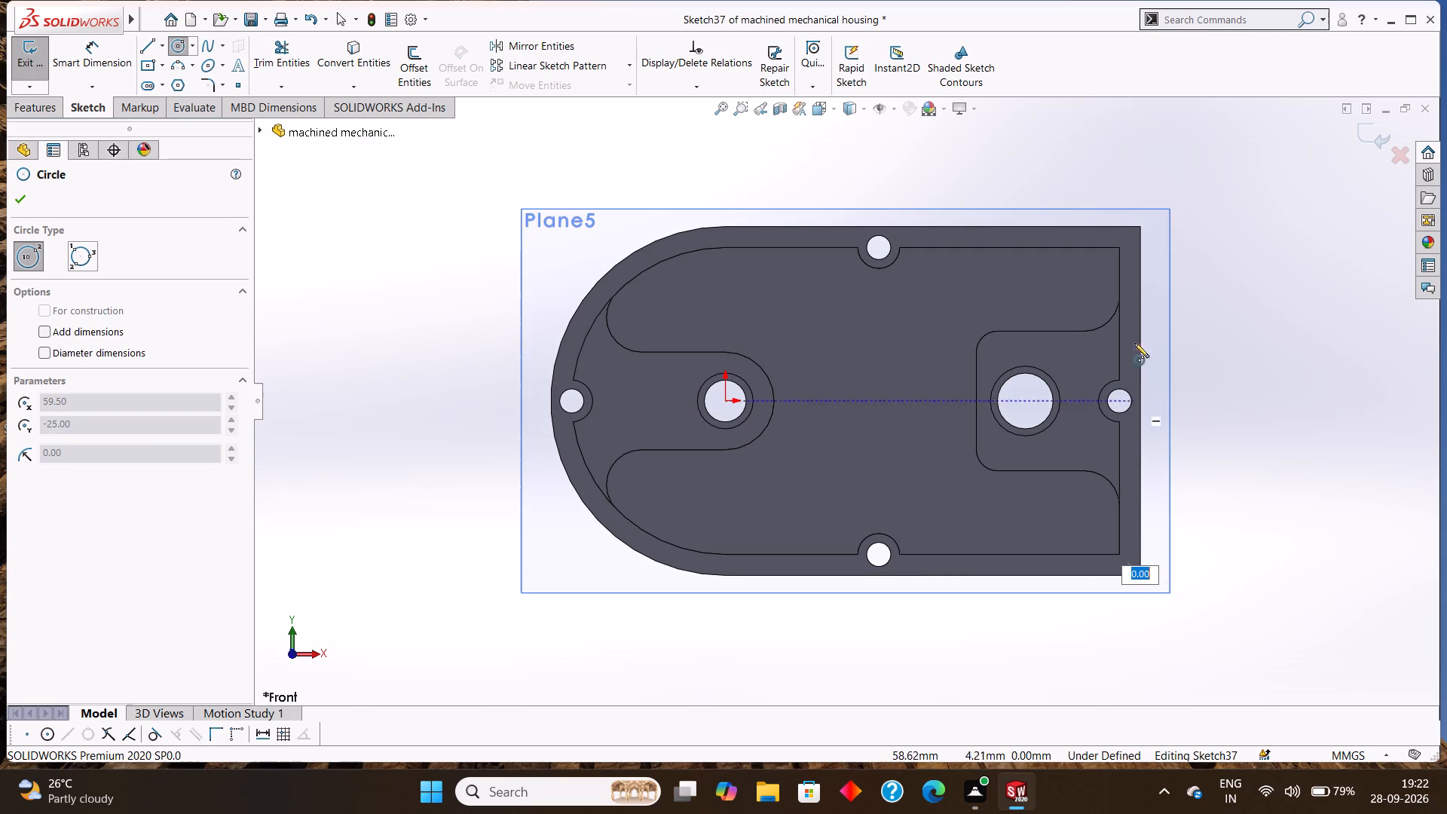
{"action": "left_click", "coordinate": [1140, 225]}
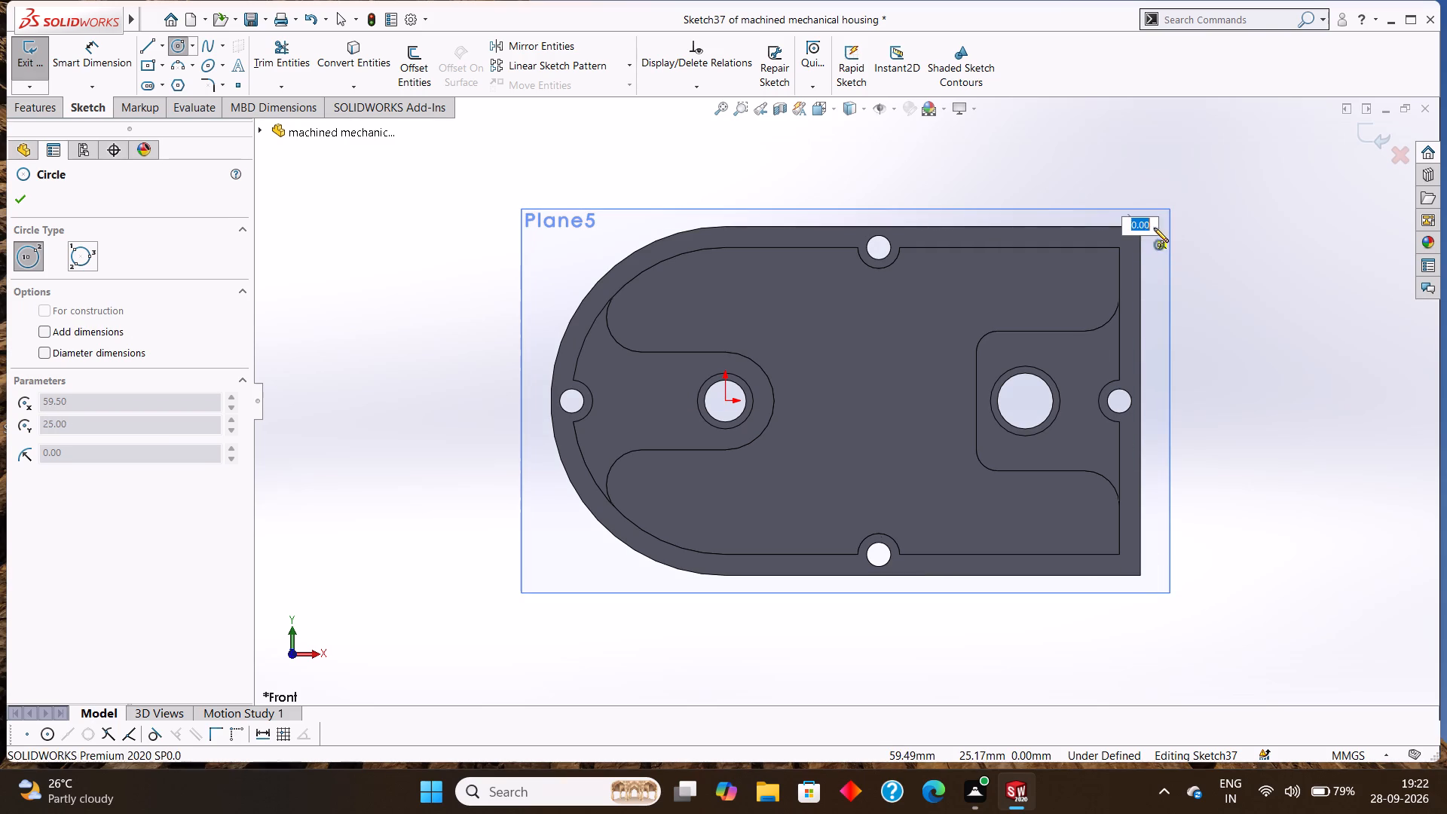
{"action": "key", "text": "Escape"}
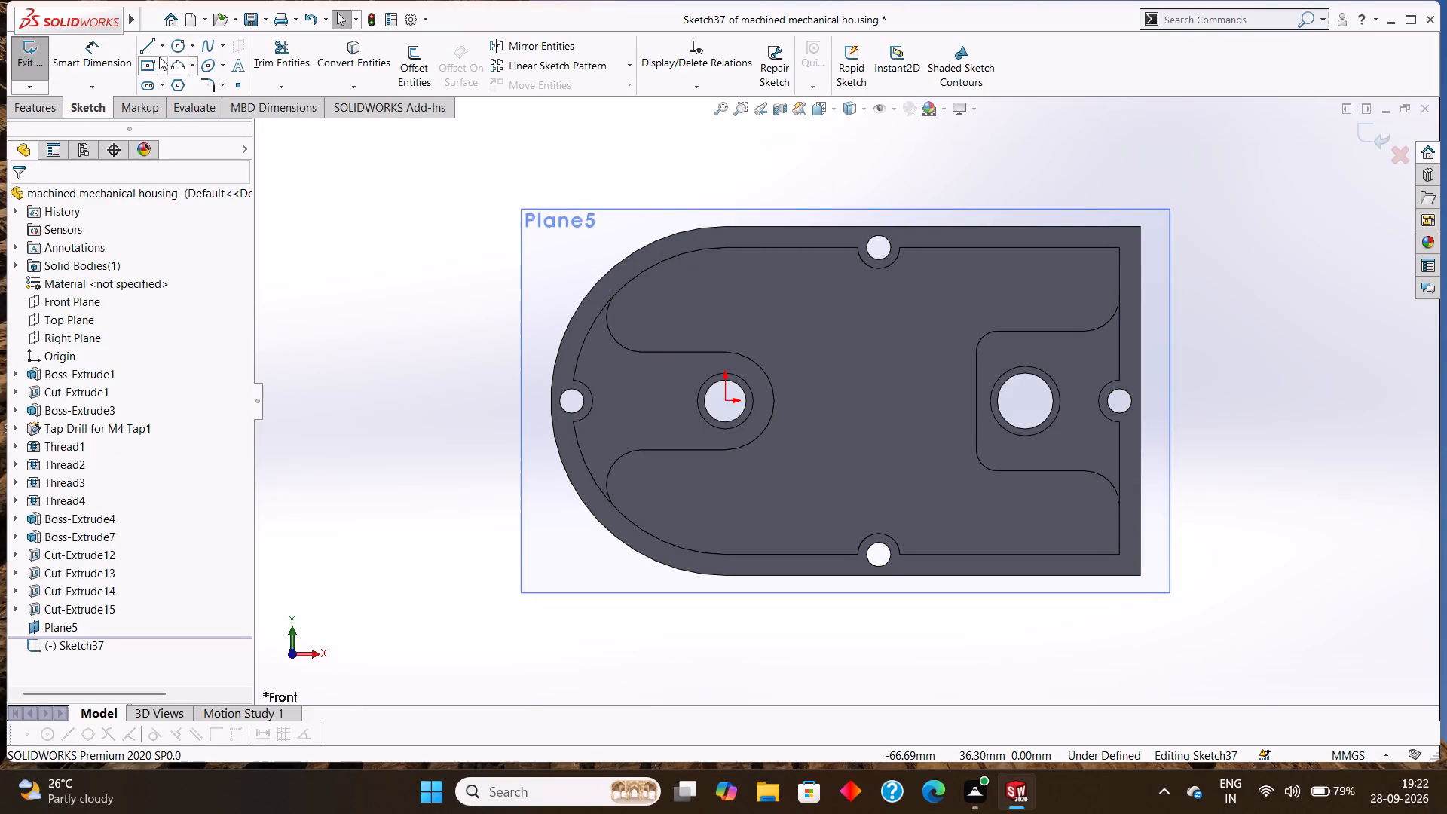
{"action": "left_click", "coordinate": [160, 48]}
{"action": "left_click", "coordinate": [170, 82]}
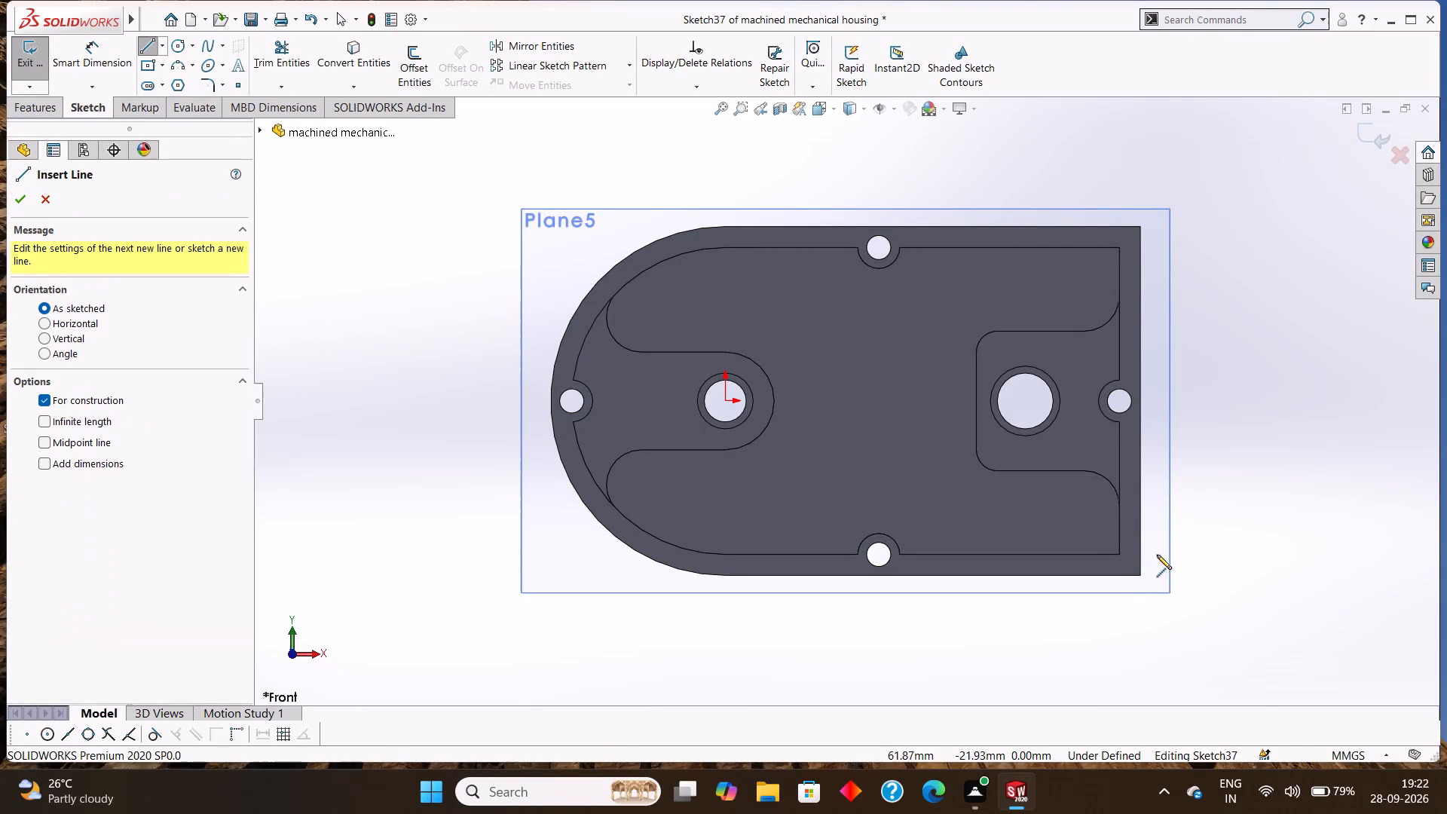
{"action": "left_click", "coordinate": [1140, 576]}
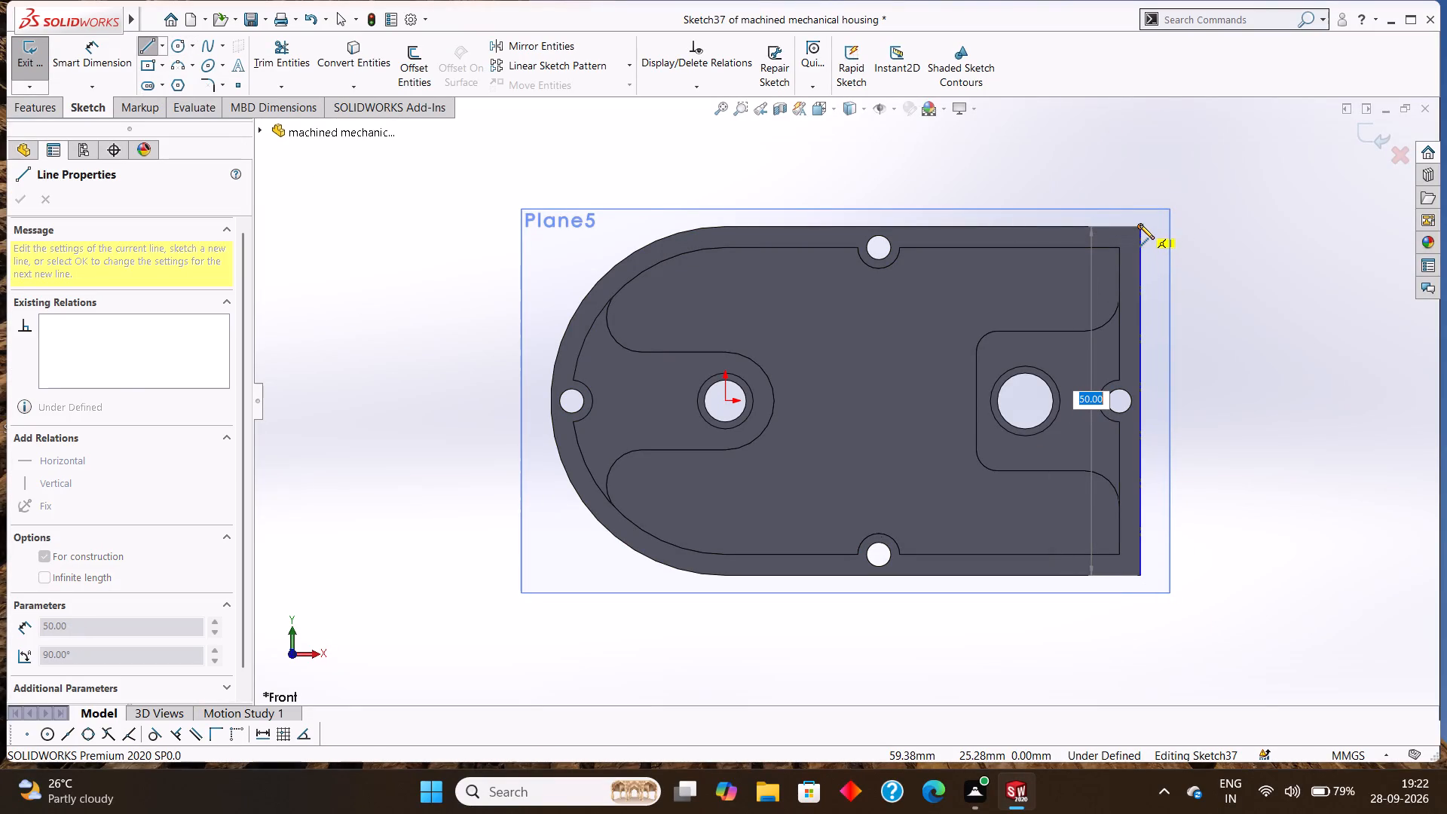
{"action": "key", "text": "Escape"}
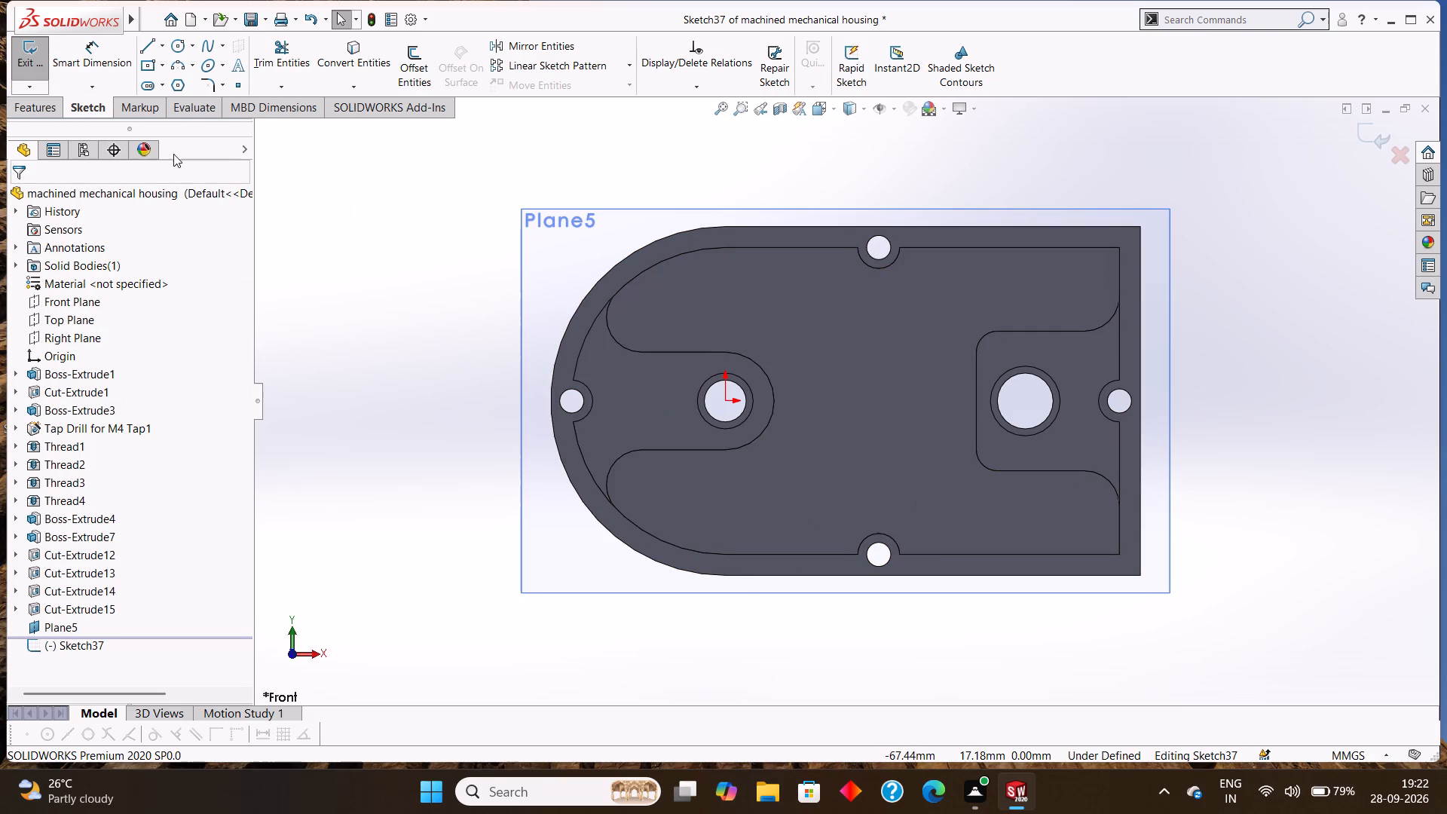
Draw connected centerlines from the housing's lower right corner: 7 mm left along the bottom edge, then 9 mm vertically down outside the body.
{"action": "left_click", "coordinate": [189, 46]}
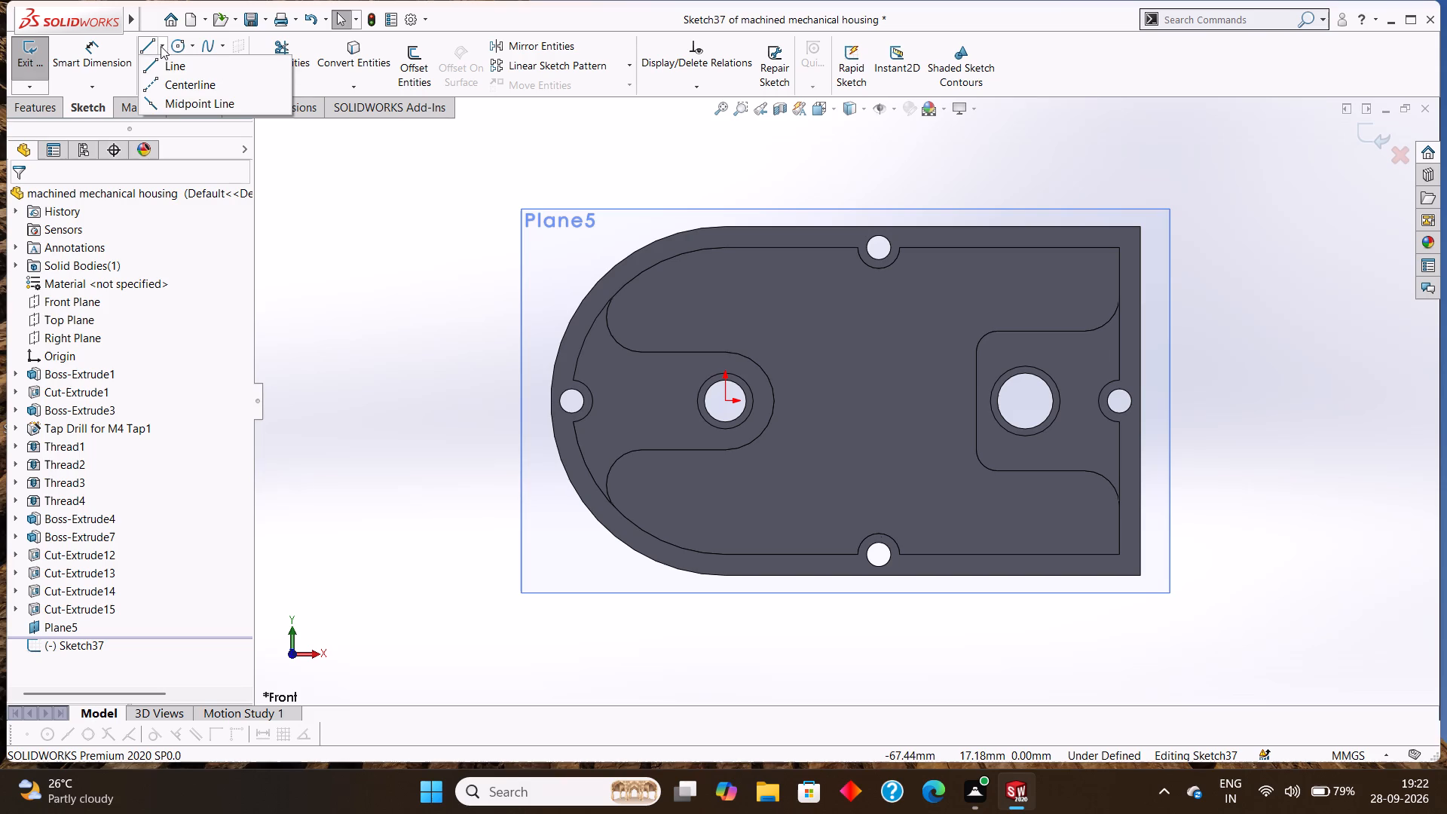
{"action": "left_click", "coordinate": [161, 46]}
{"action": "left_click", "coordinate": [164, 47]}
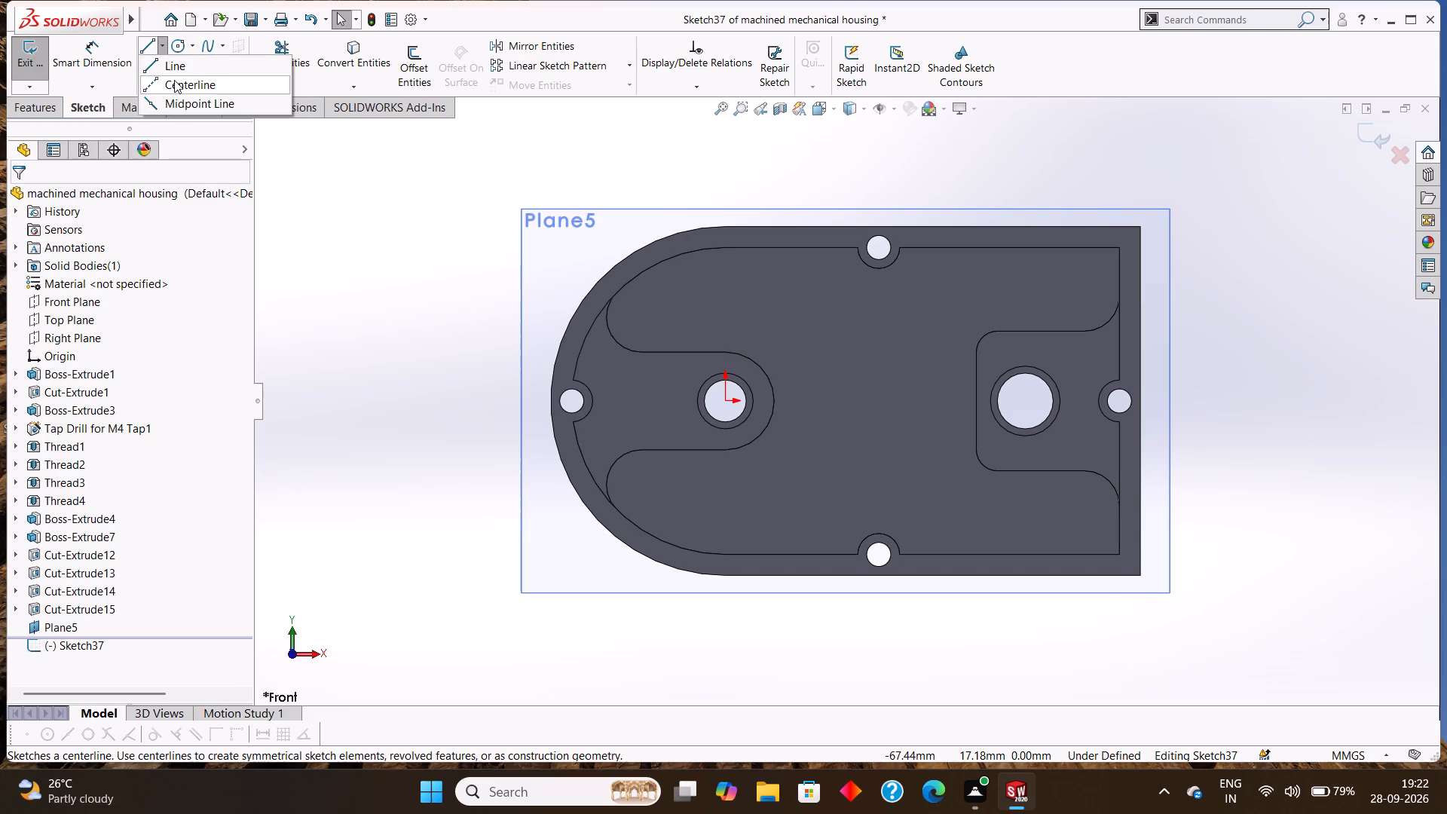
{"action": "left_click", "coordinate": [174, 80]}
{"action": "left_click", "coordinate": [1142, 575]}
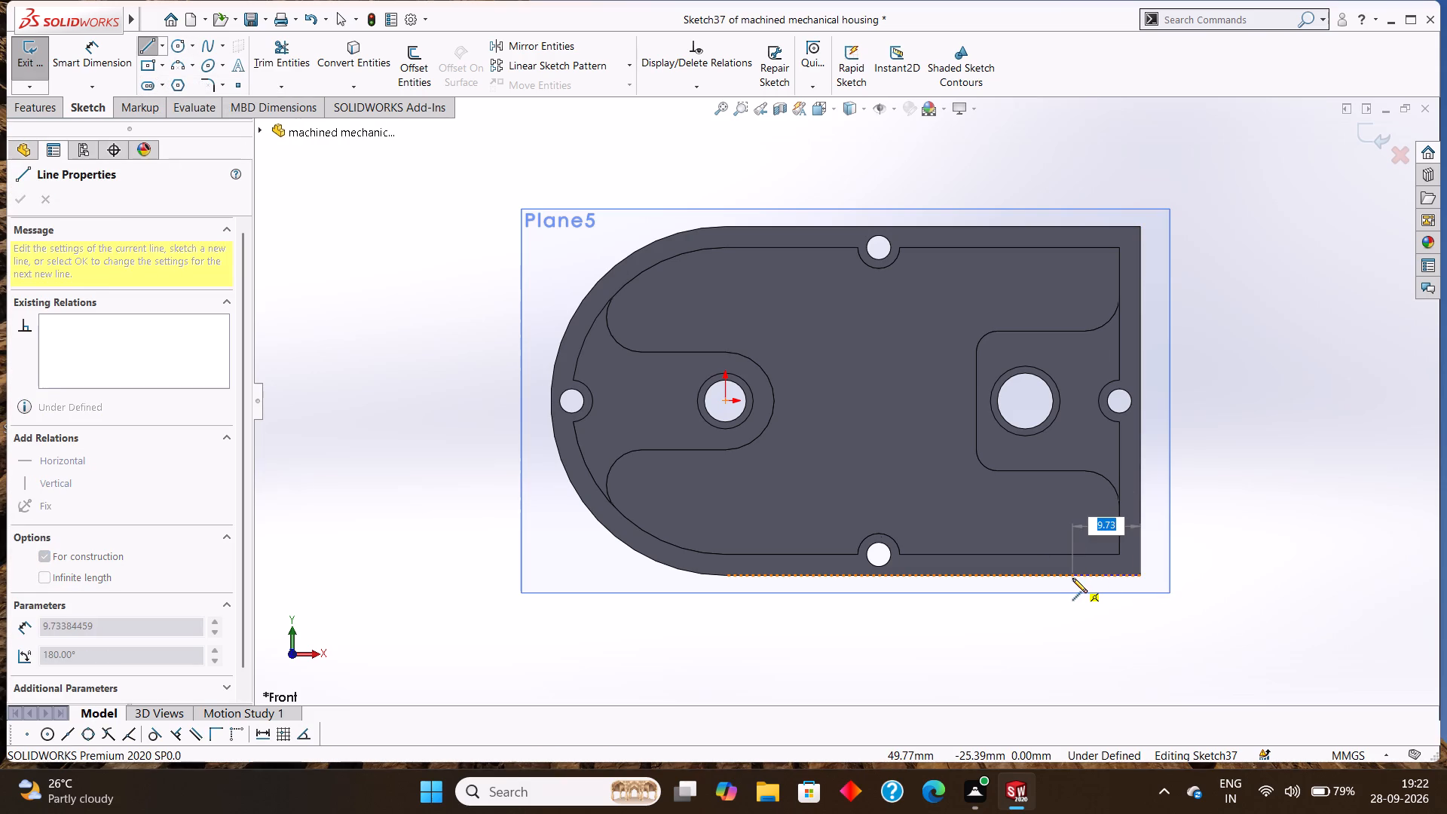
{"action": "key", "text": "7"}
{"action": "key", "text": "Return"}
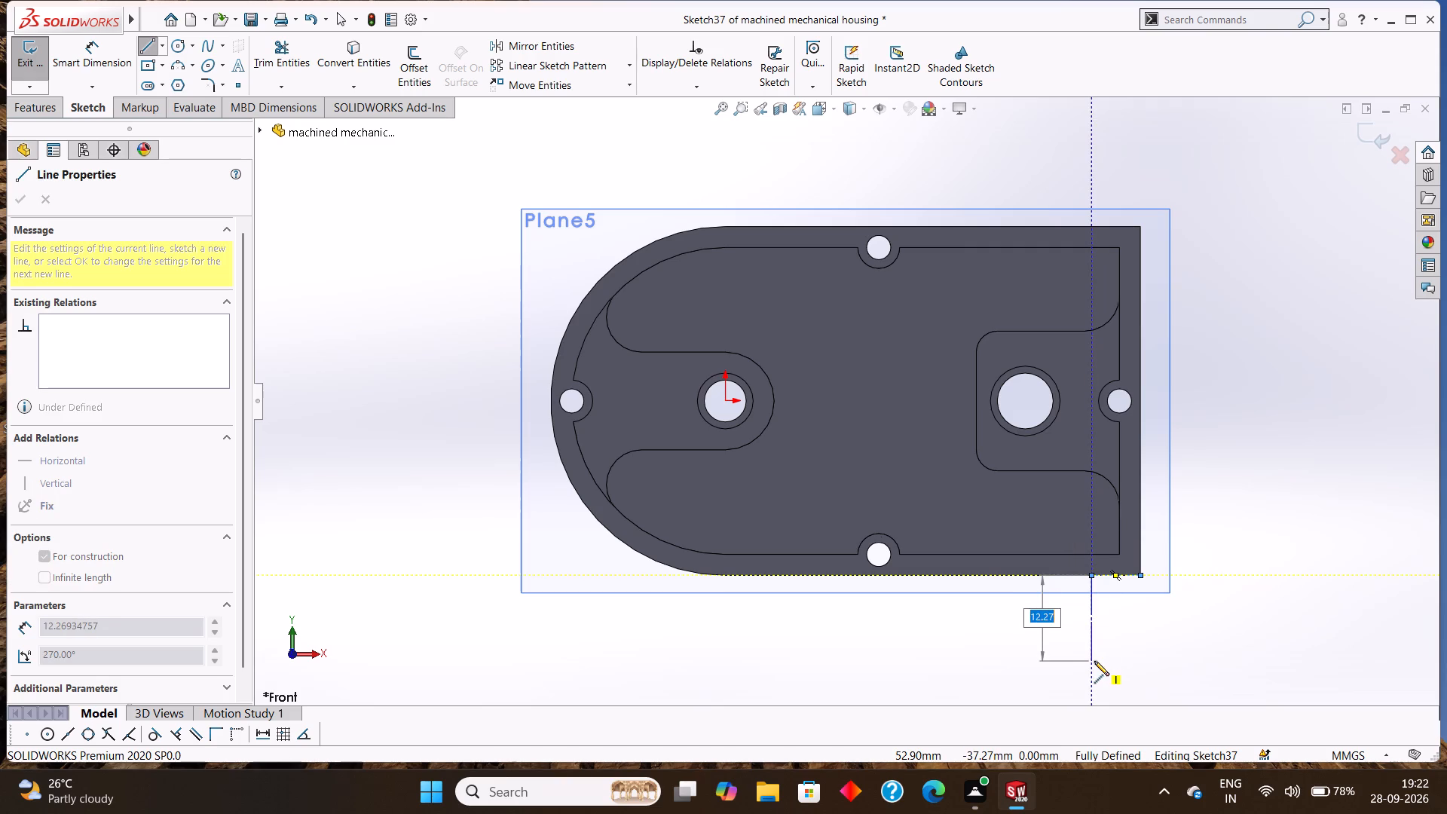
{"action": "key", "text": "9"}
{"action": "key", "text": "Return"}
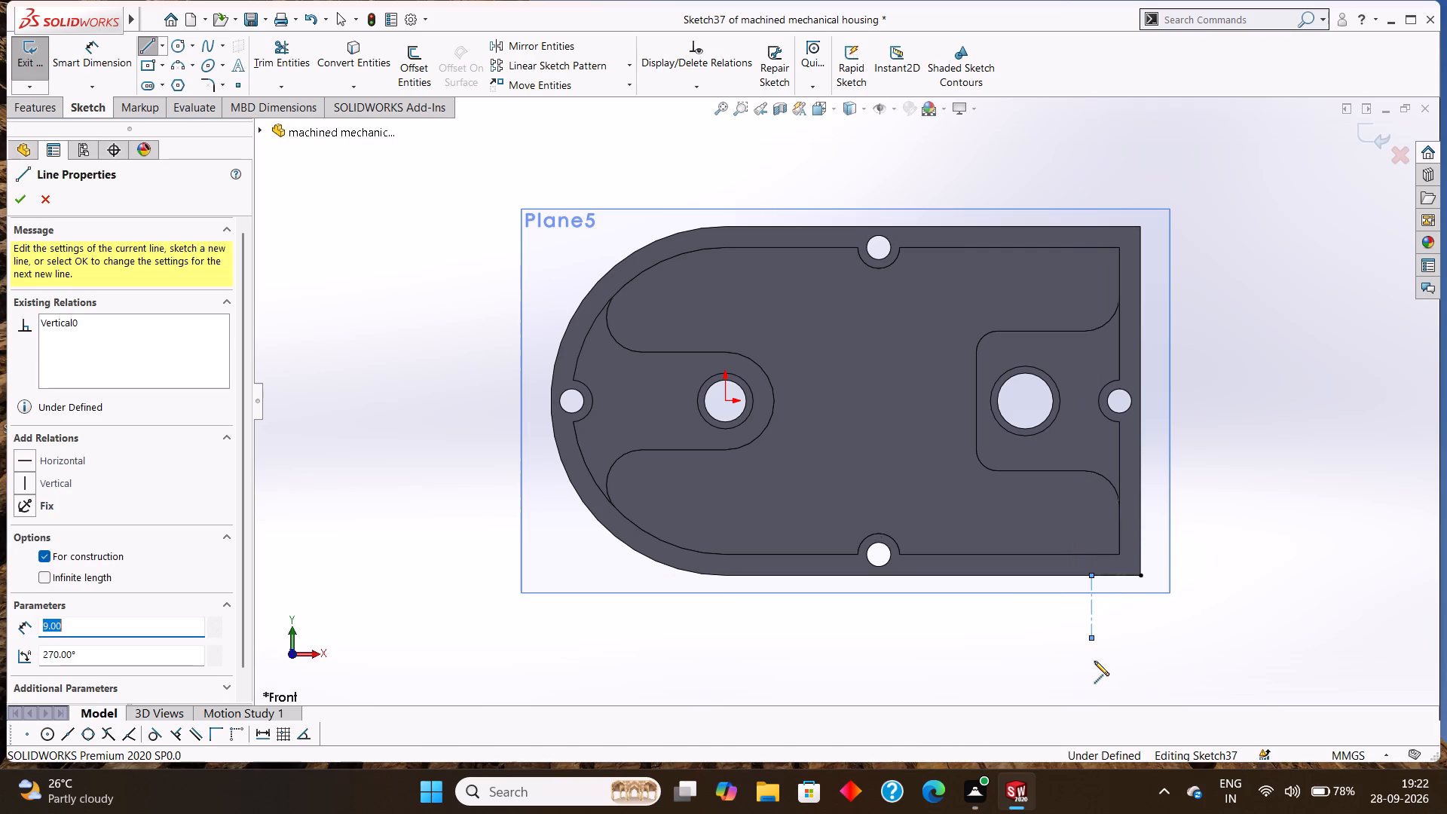
{"action": "right_click", "coordinate": [1132, 648]}
{"action": "left_click", "coordinate": [1181, 626]}
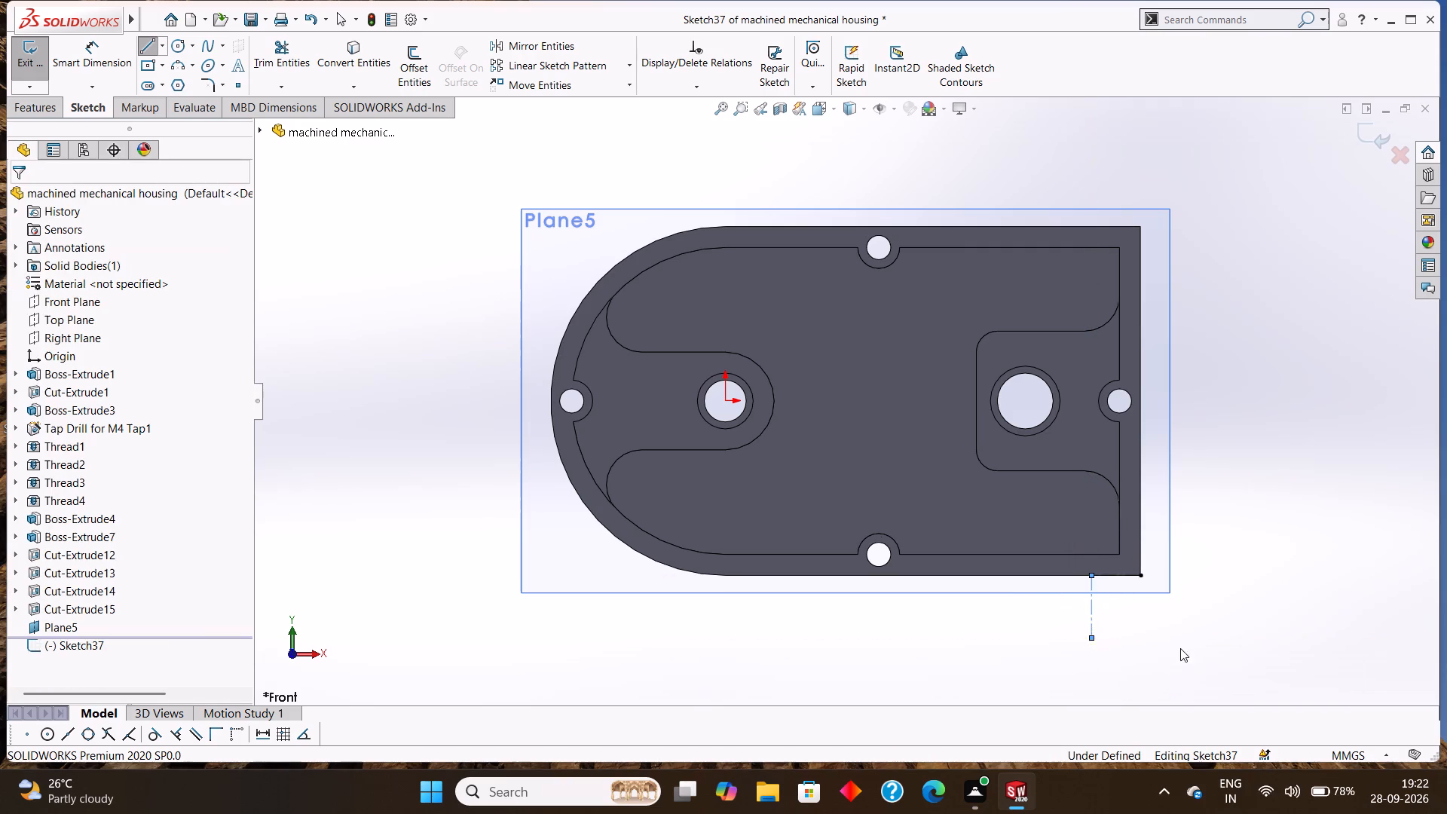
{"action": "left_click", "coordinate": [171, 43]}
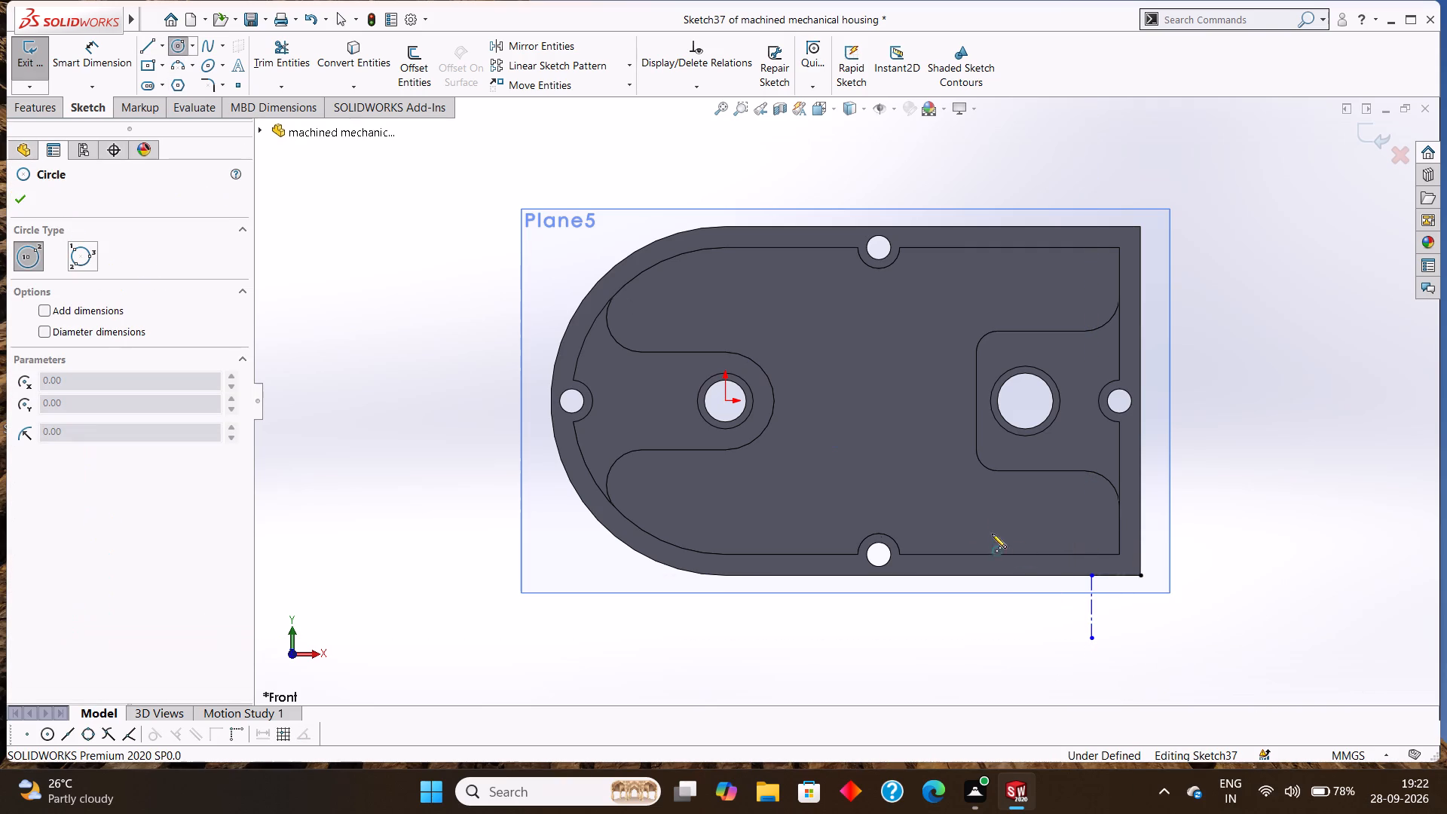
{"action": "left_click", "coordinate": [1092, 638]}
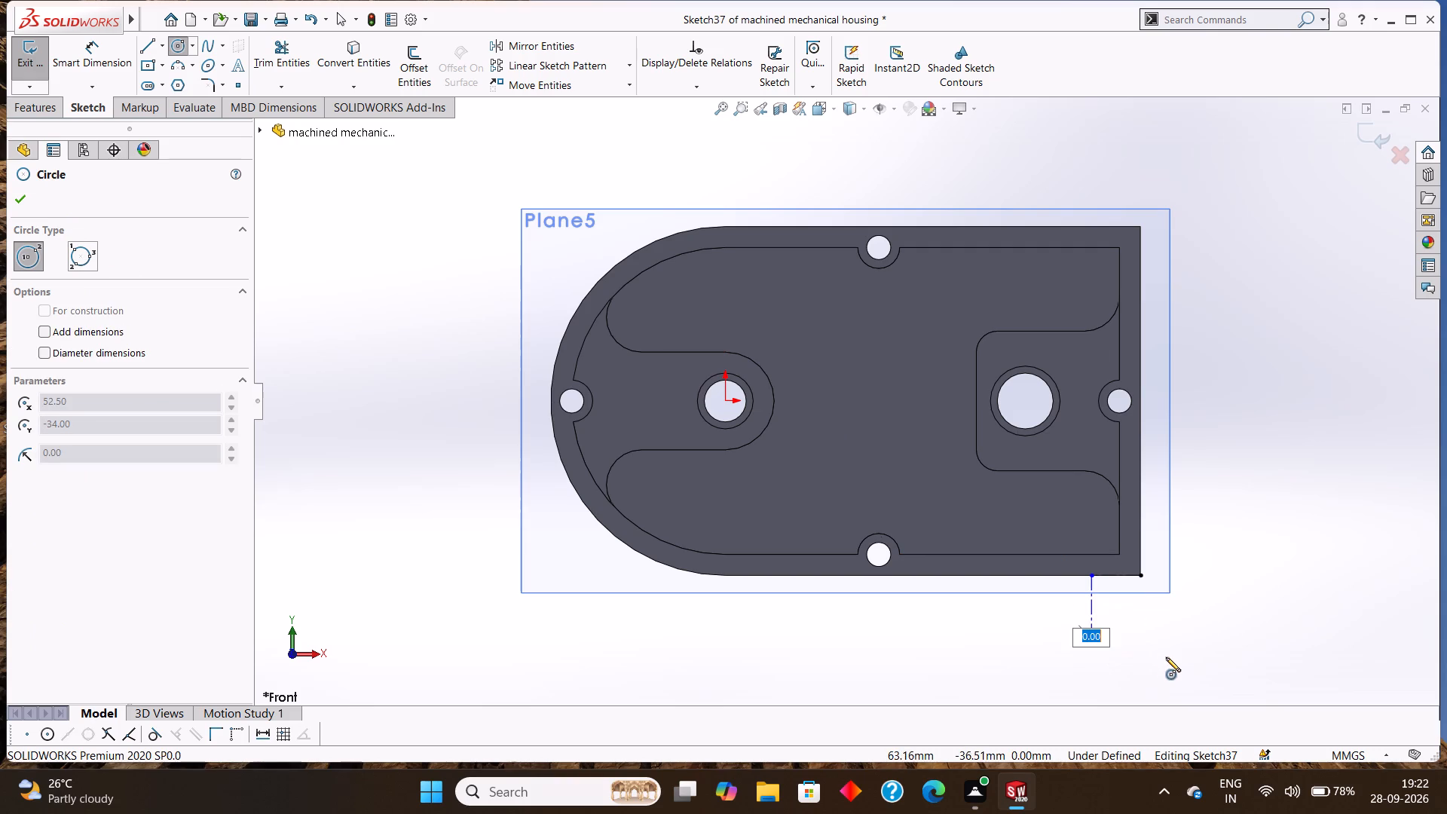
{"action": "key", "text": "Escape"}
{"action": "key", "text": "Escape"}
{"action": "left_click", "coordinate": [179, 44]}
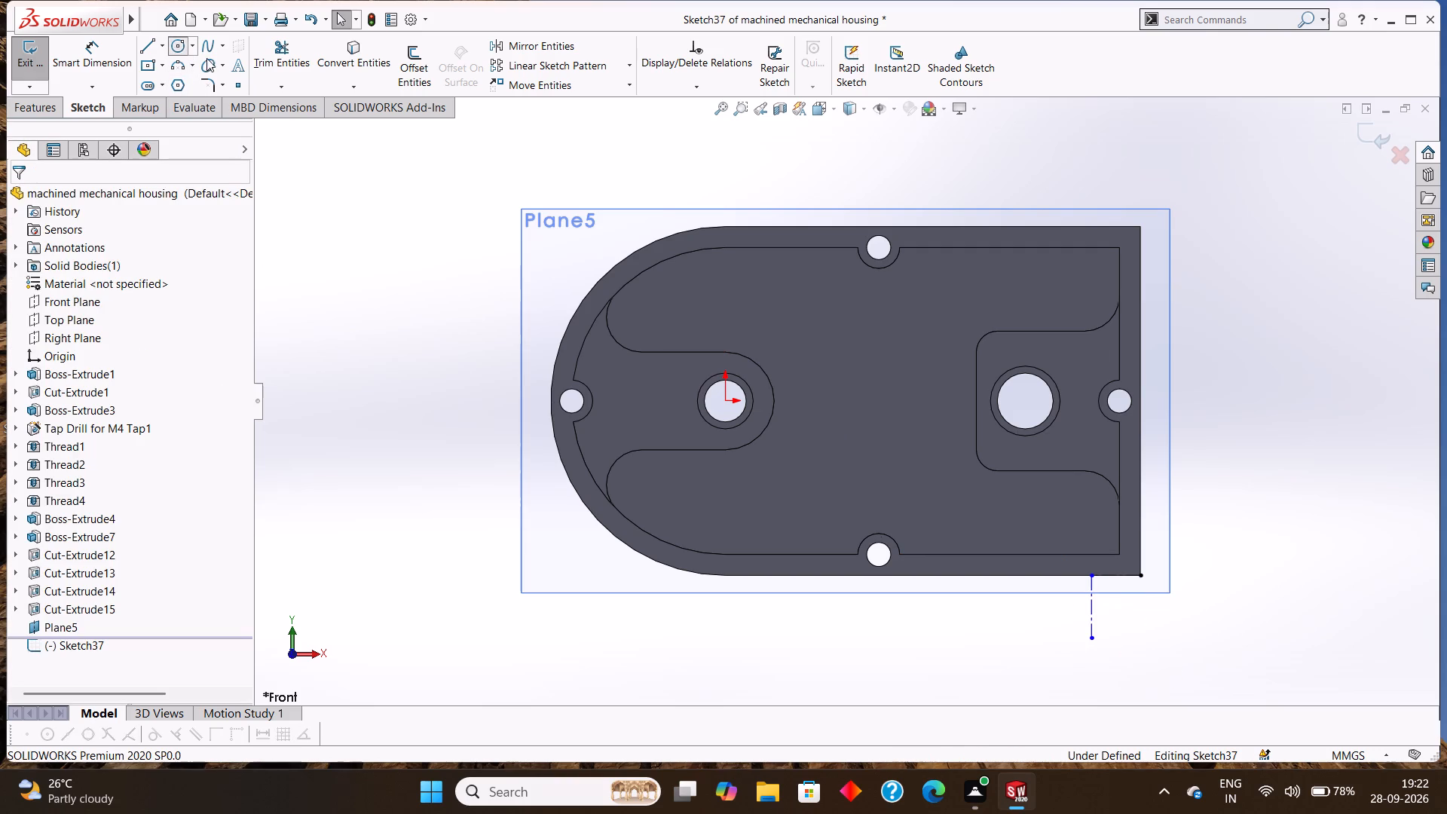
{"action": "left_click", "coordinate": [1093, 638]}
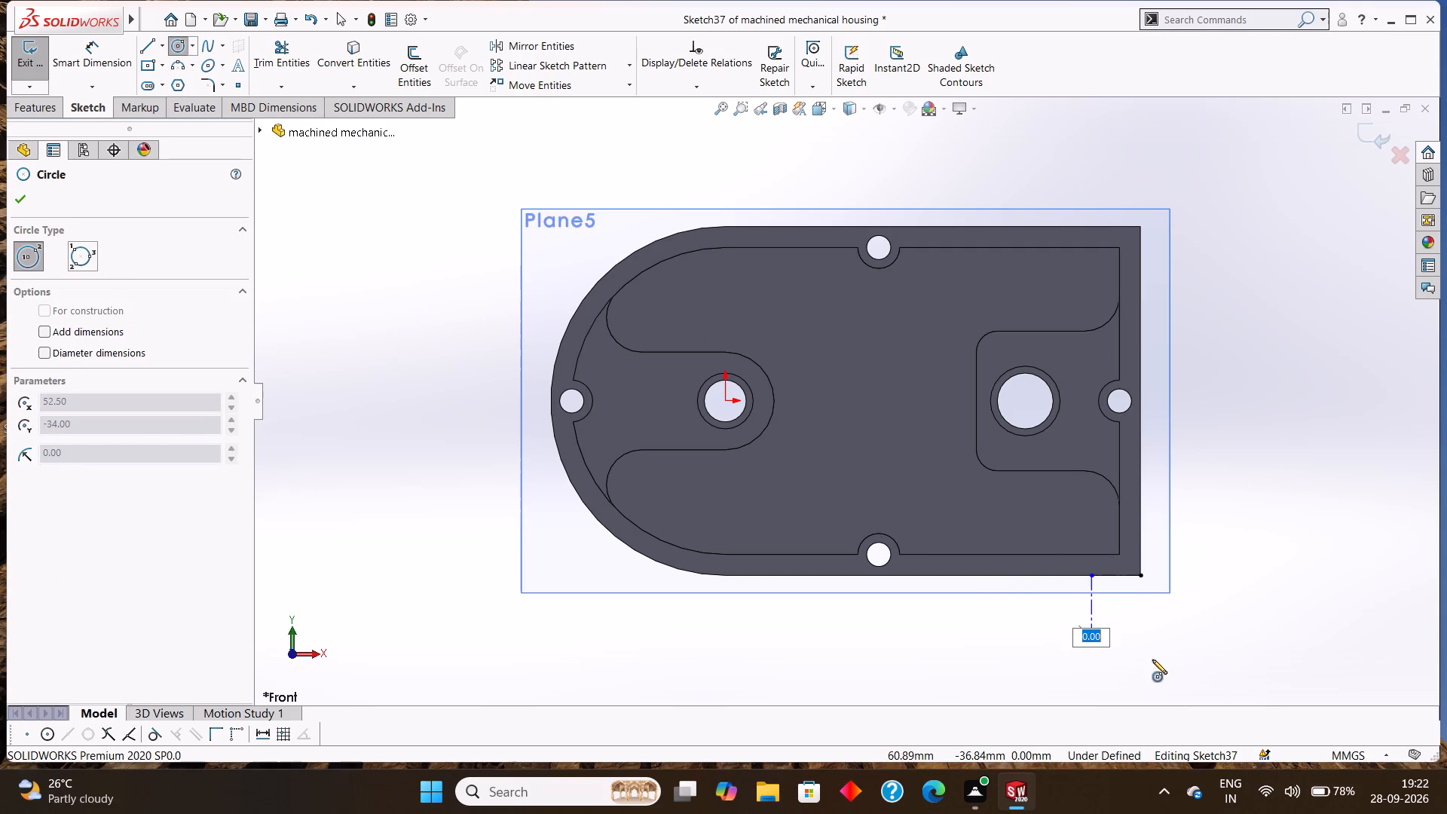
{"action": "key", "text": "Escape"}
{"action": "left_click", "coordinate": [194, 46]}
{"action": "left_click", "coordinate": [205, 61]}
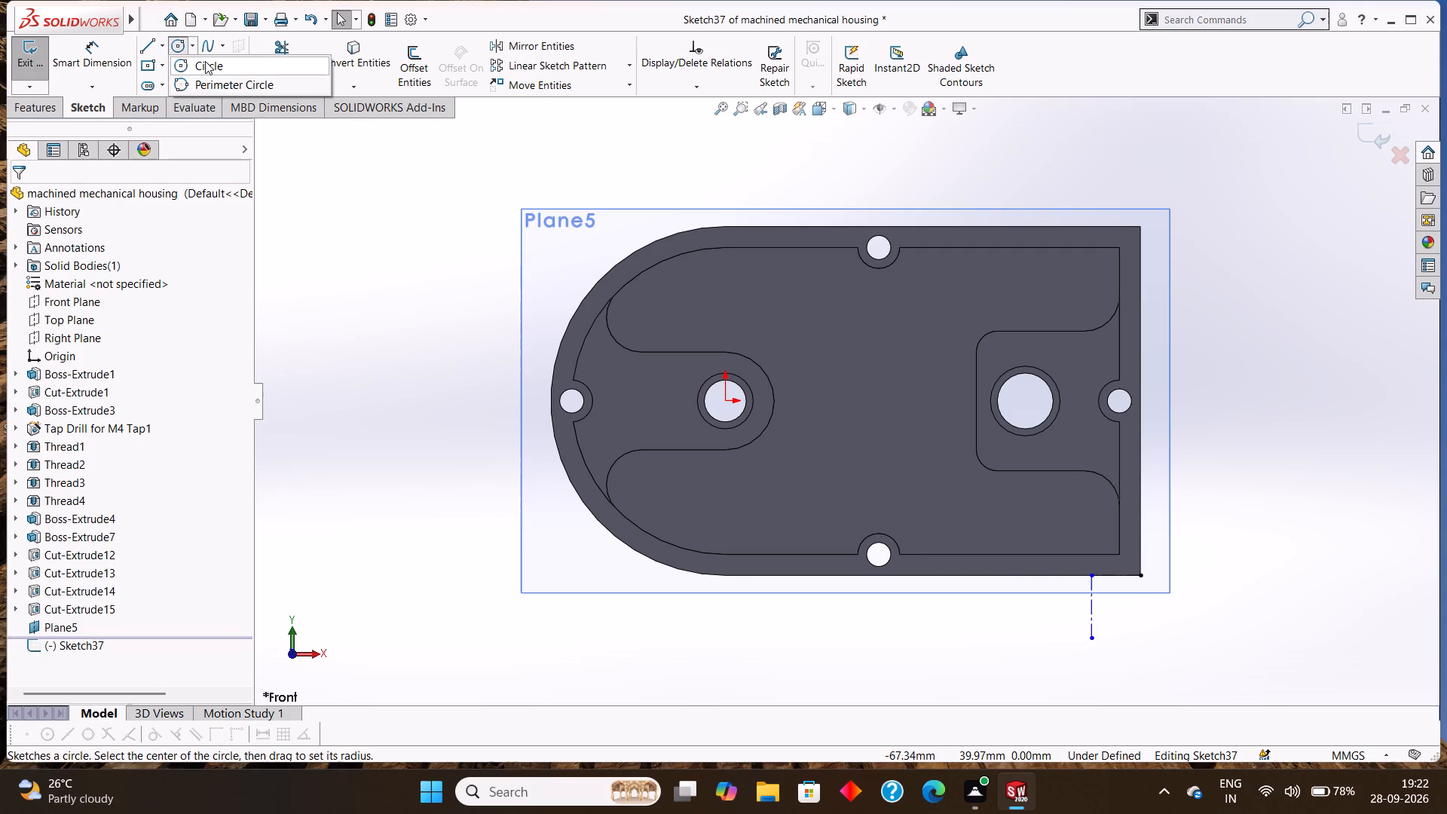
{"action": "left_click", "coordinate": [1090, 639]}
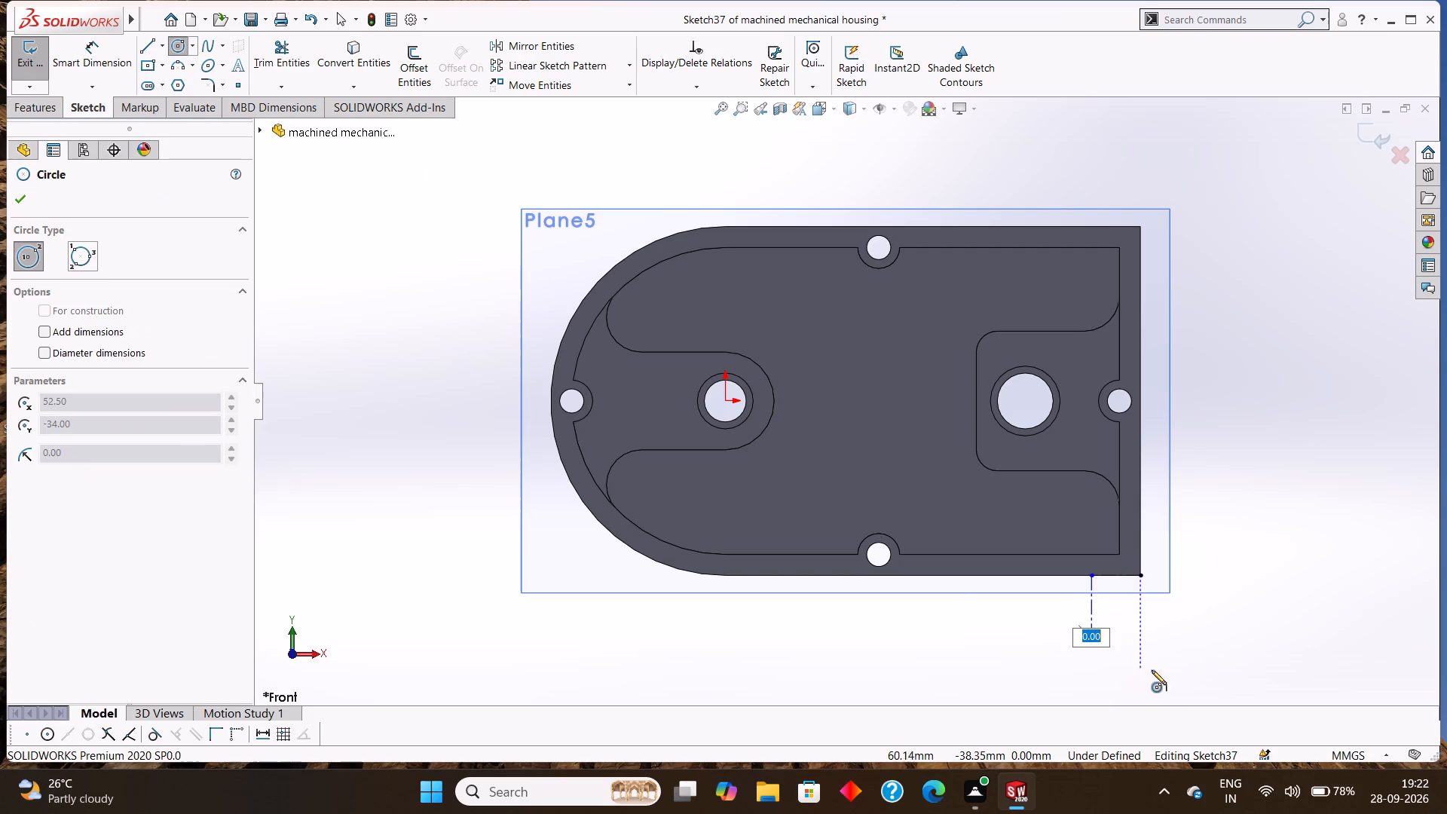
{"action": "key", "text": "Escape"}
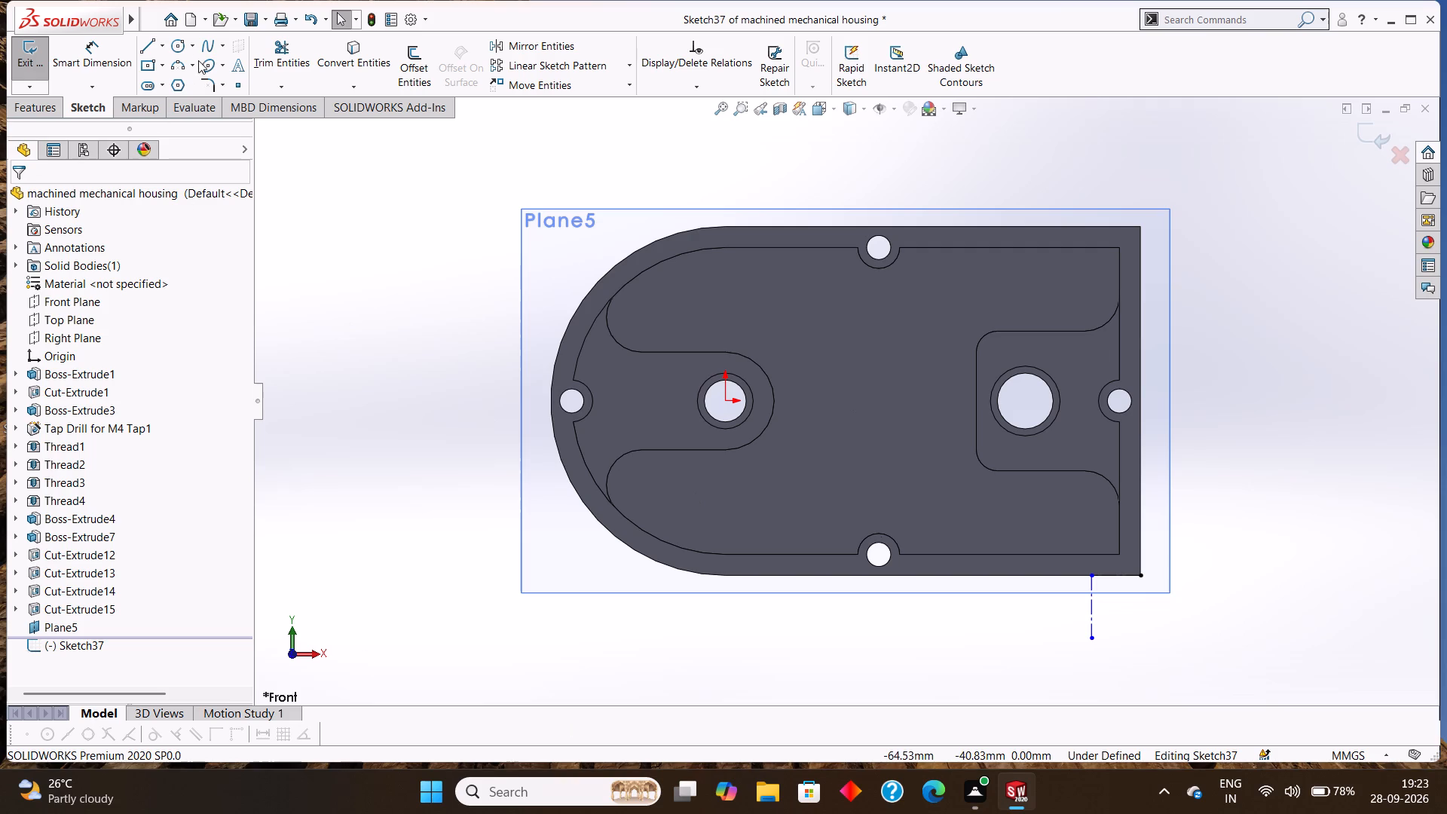
Draw a circle of 7 mm radius centred on the lower end of the vertical centerline.
{"action": "left_click", "coordinate": [176, 49]}
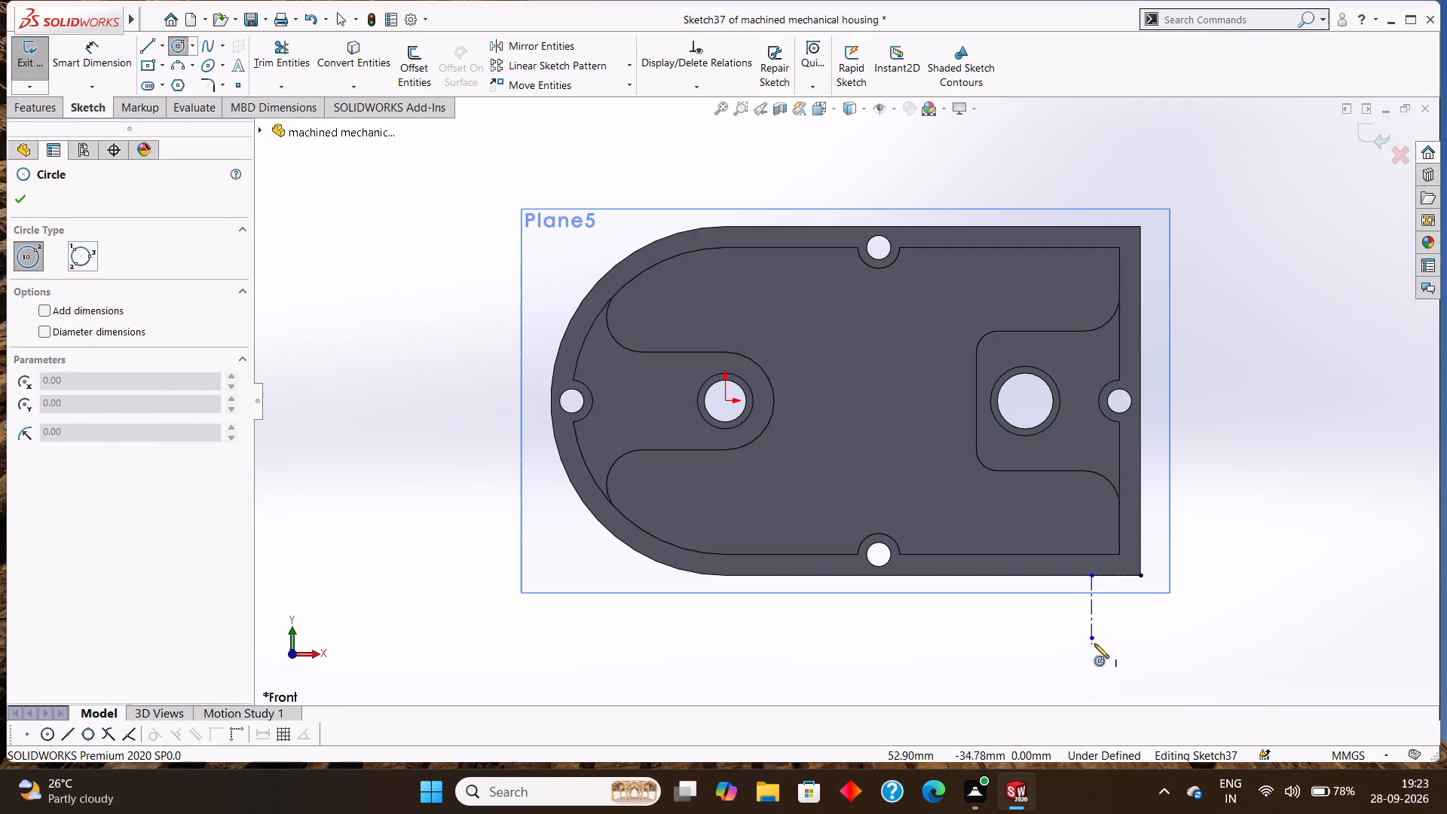
{"action": "left_click", "coordinate": [1092, 639]}
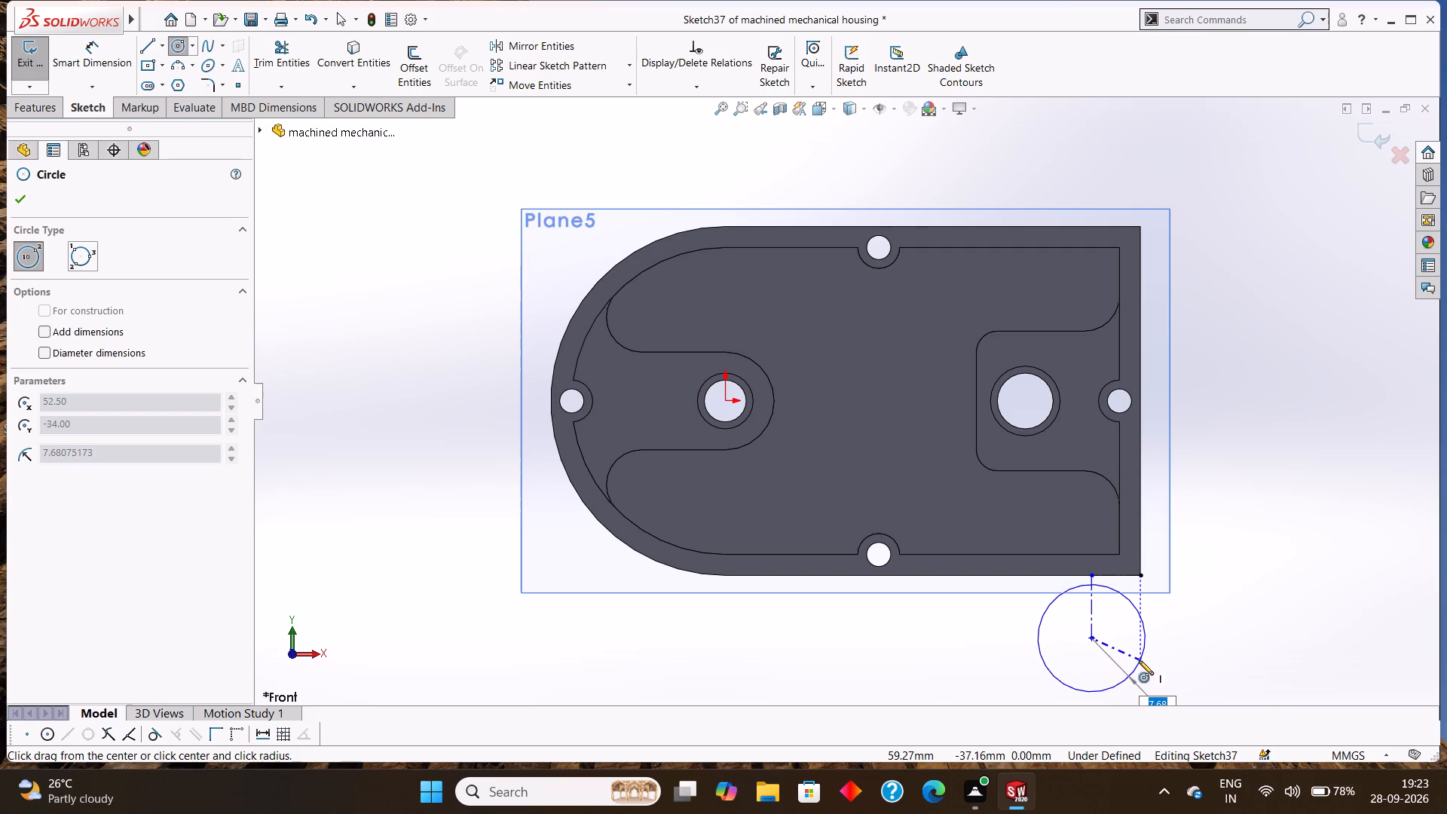
{"action": "key", "text": "7"}
{"action": "key", "text": "Return"}
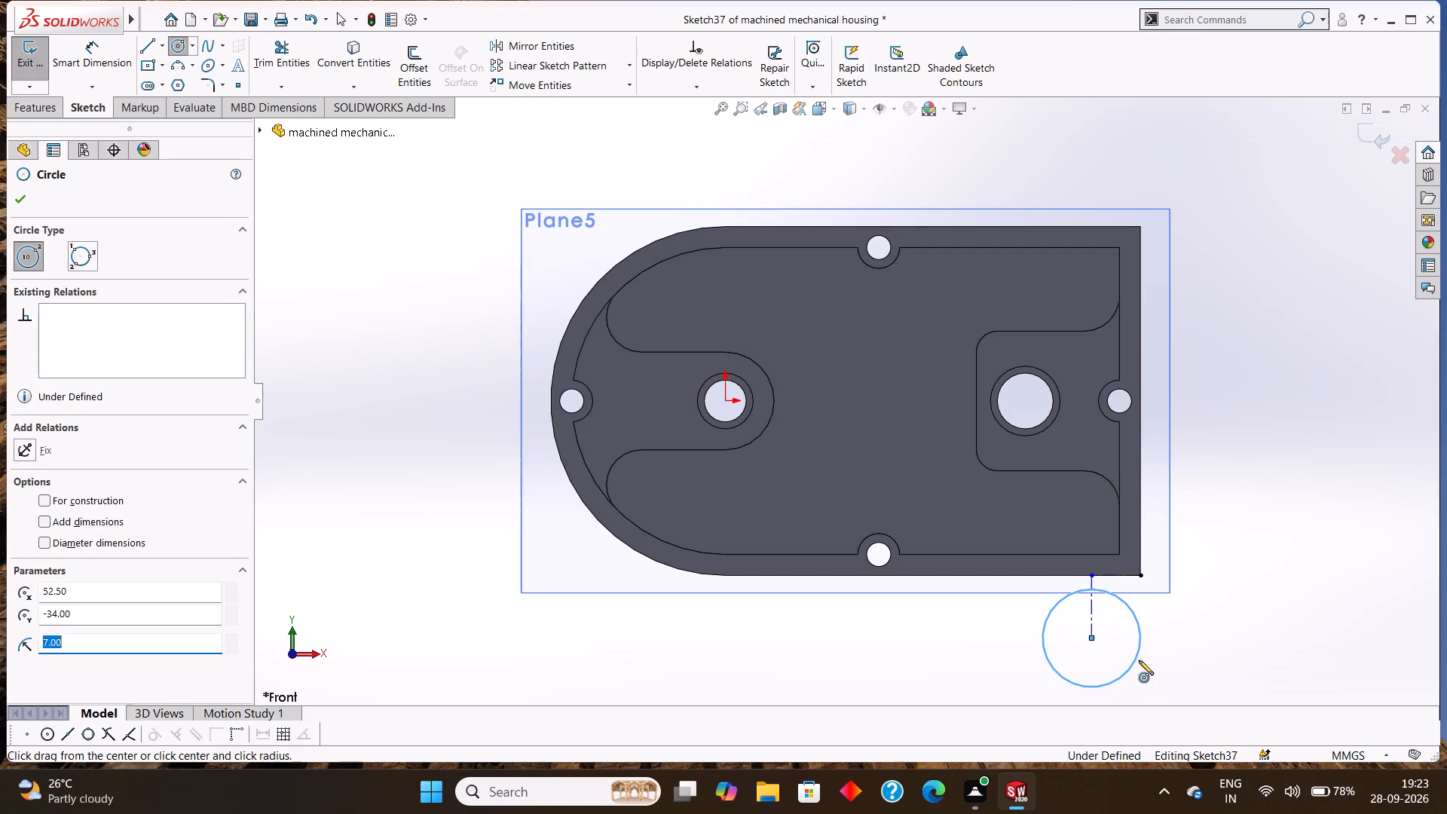
{"action": "left_click", "coordinate": [1141, 577]}
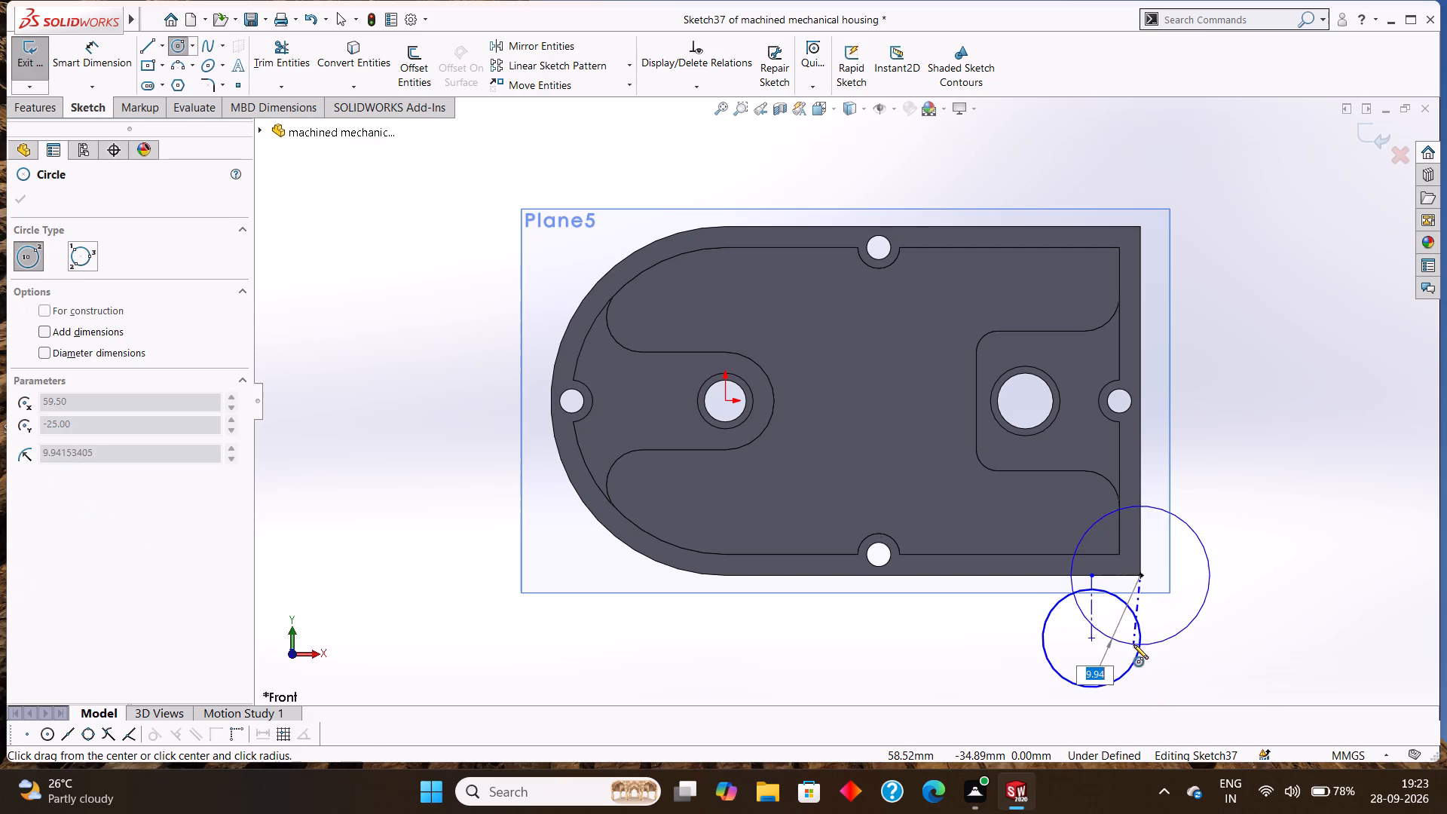
{"action": "key", "text": "Escape"}
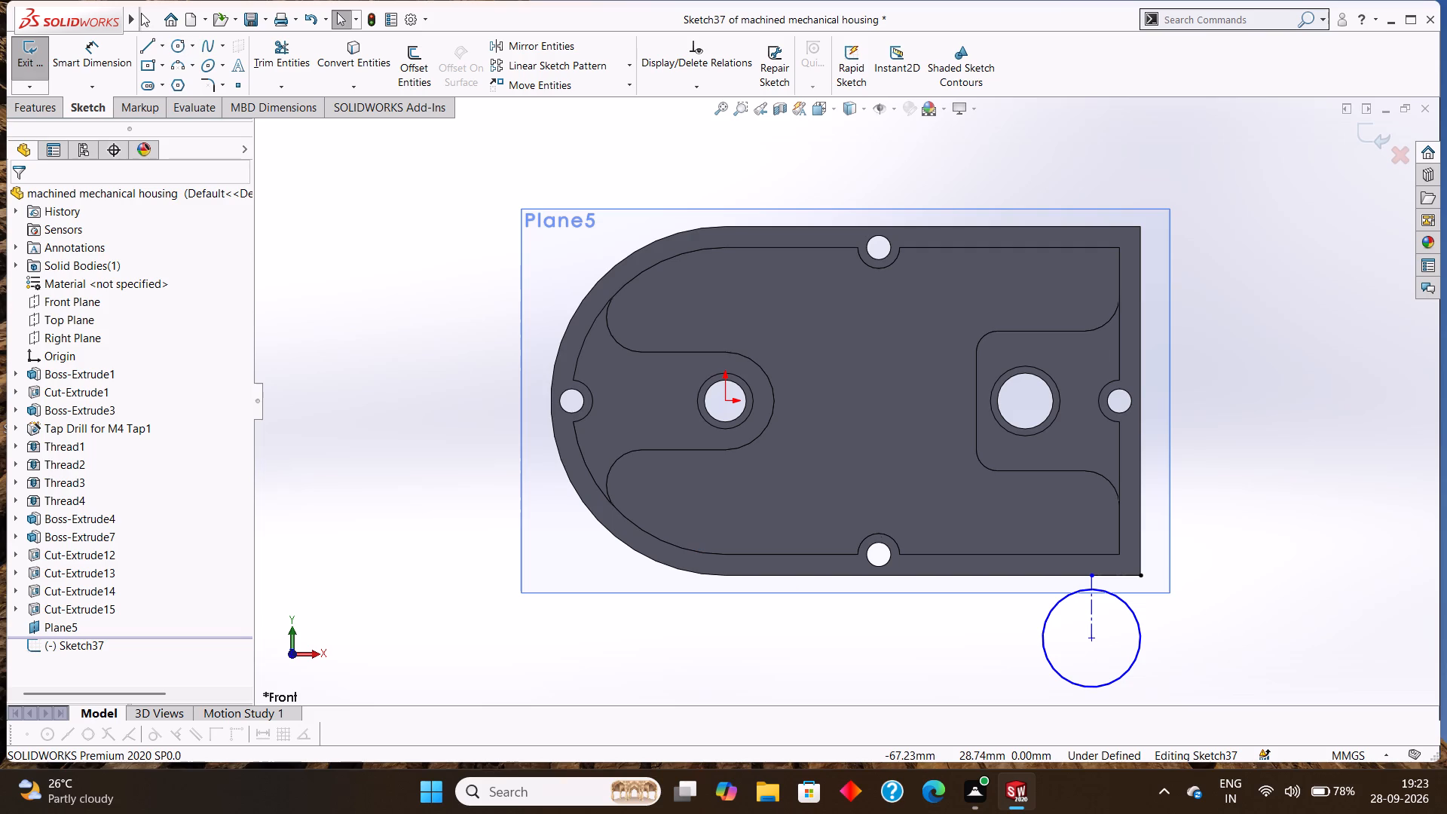
Draw a vertical line from the housing's lower right corner down to the circle's right quadrant point.
{"action": "left_click", "coordinate": [151, 37]}
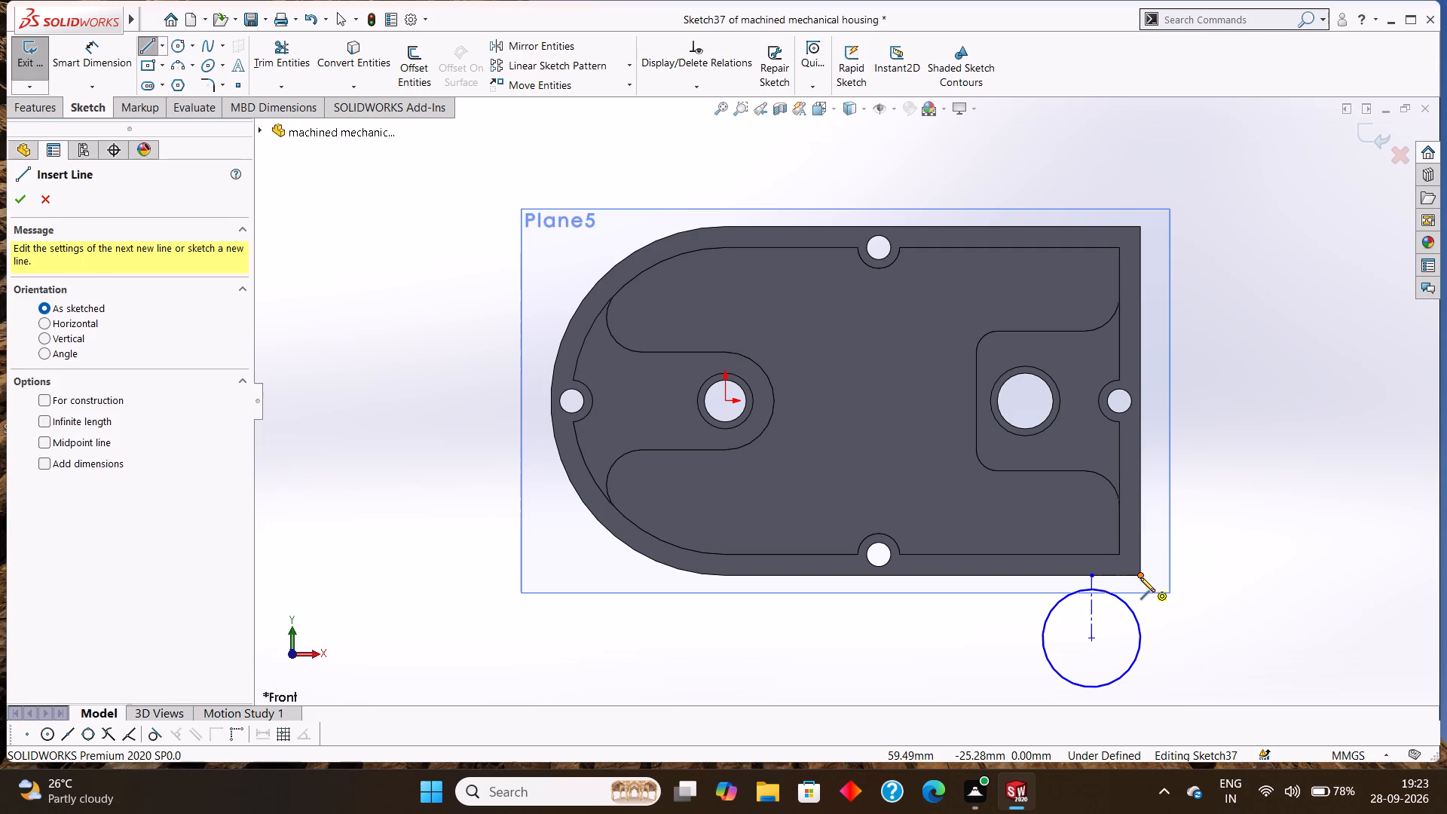
{"action": "left_click", "coordinate": [1140, 577]}
{"action": "left_click", "coordinate": [1141, 641]}
{"action": "right_click", "coordinate": [1181, 641]}
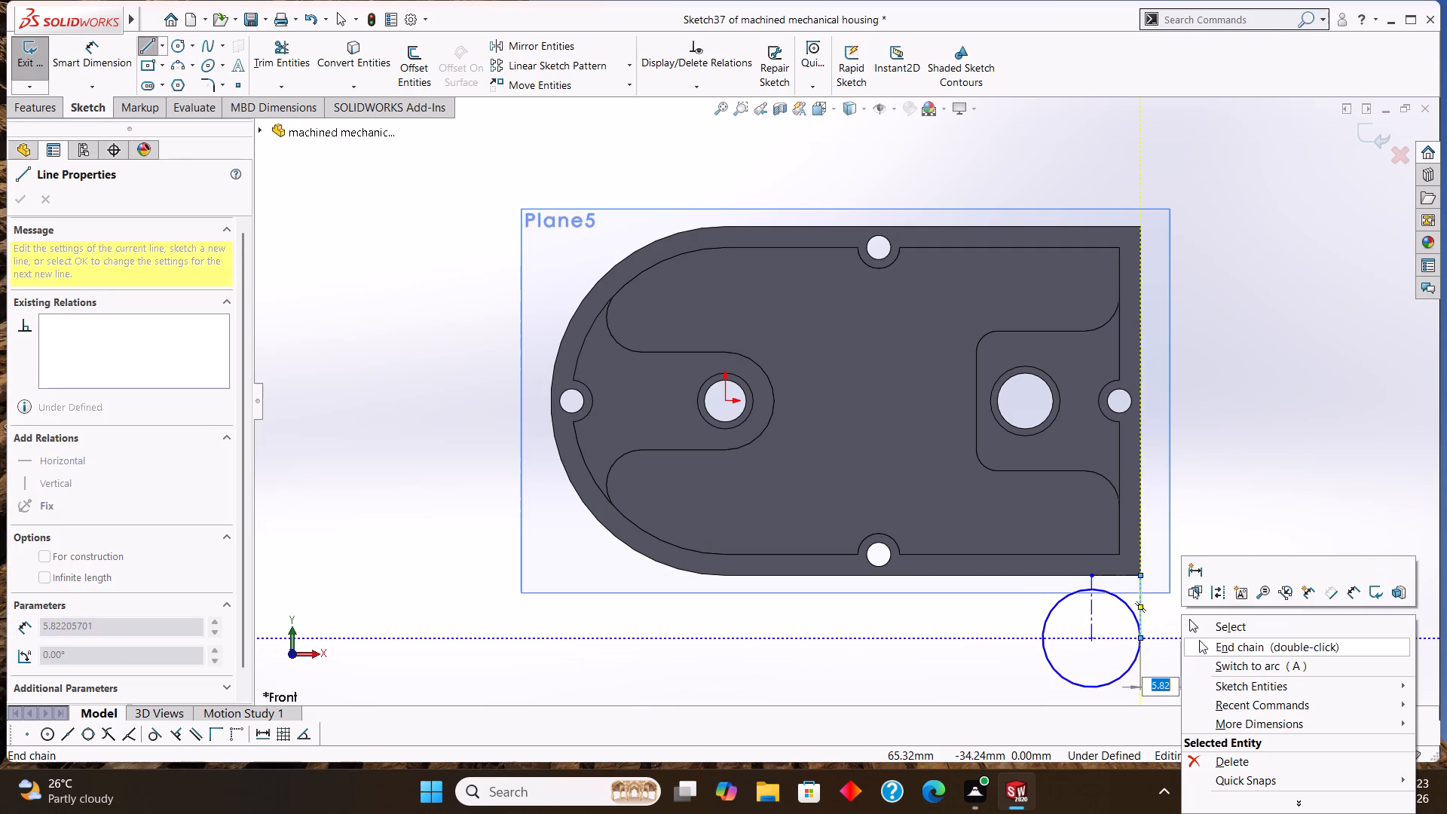
{"action": "left_click", "coordinate": [1227, 631]}
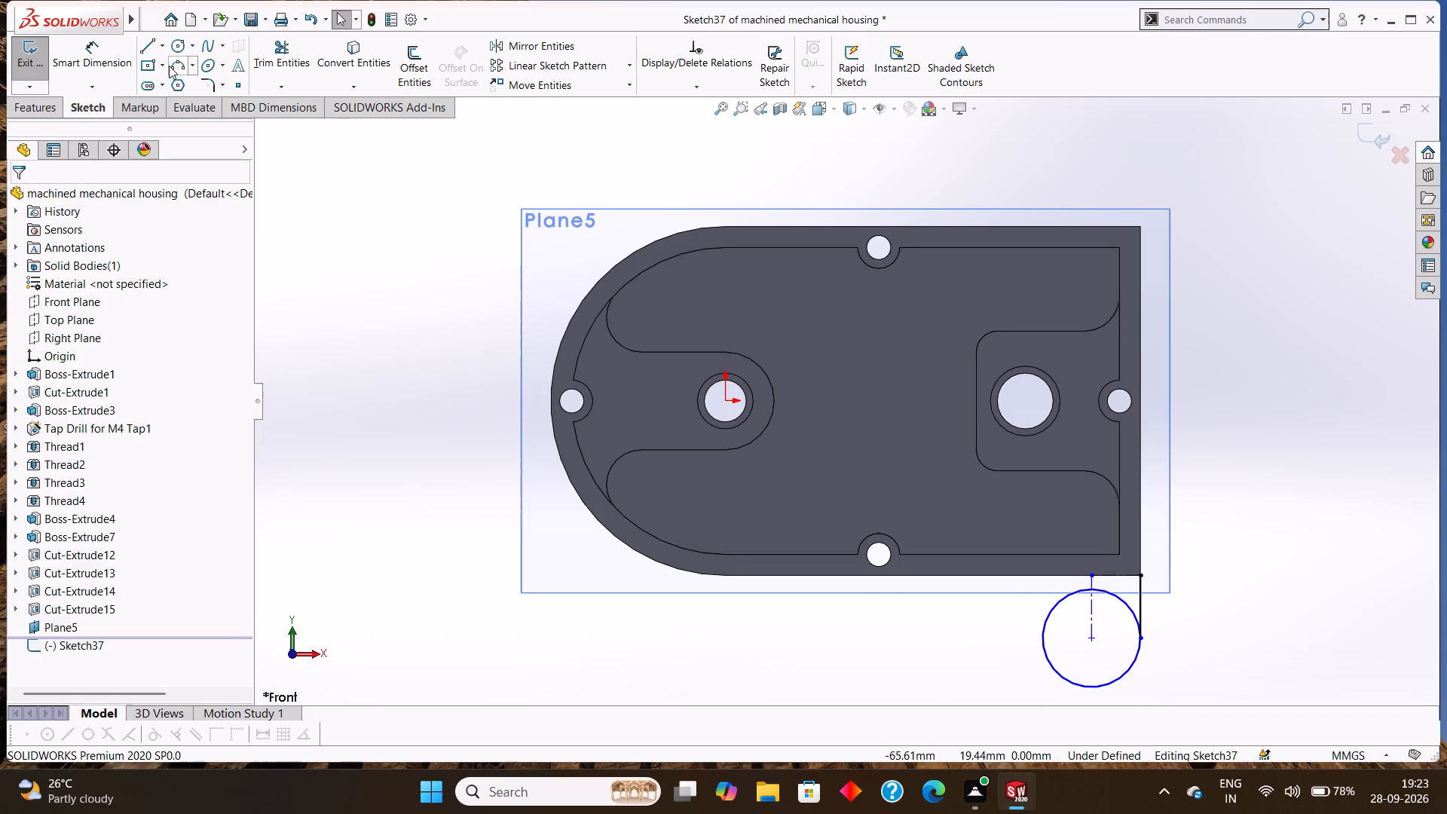
Draw a vertical line from the circle's left quadrant up to the housing's bottom edge, continuing with a 14 mm horizontal line to the lower right corner.
{"action": "left_click", "coordinate": [148, 36]}
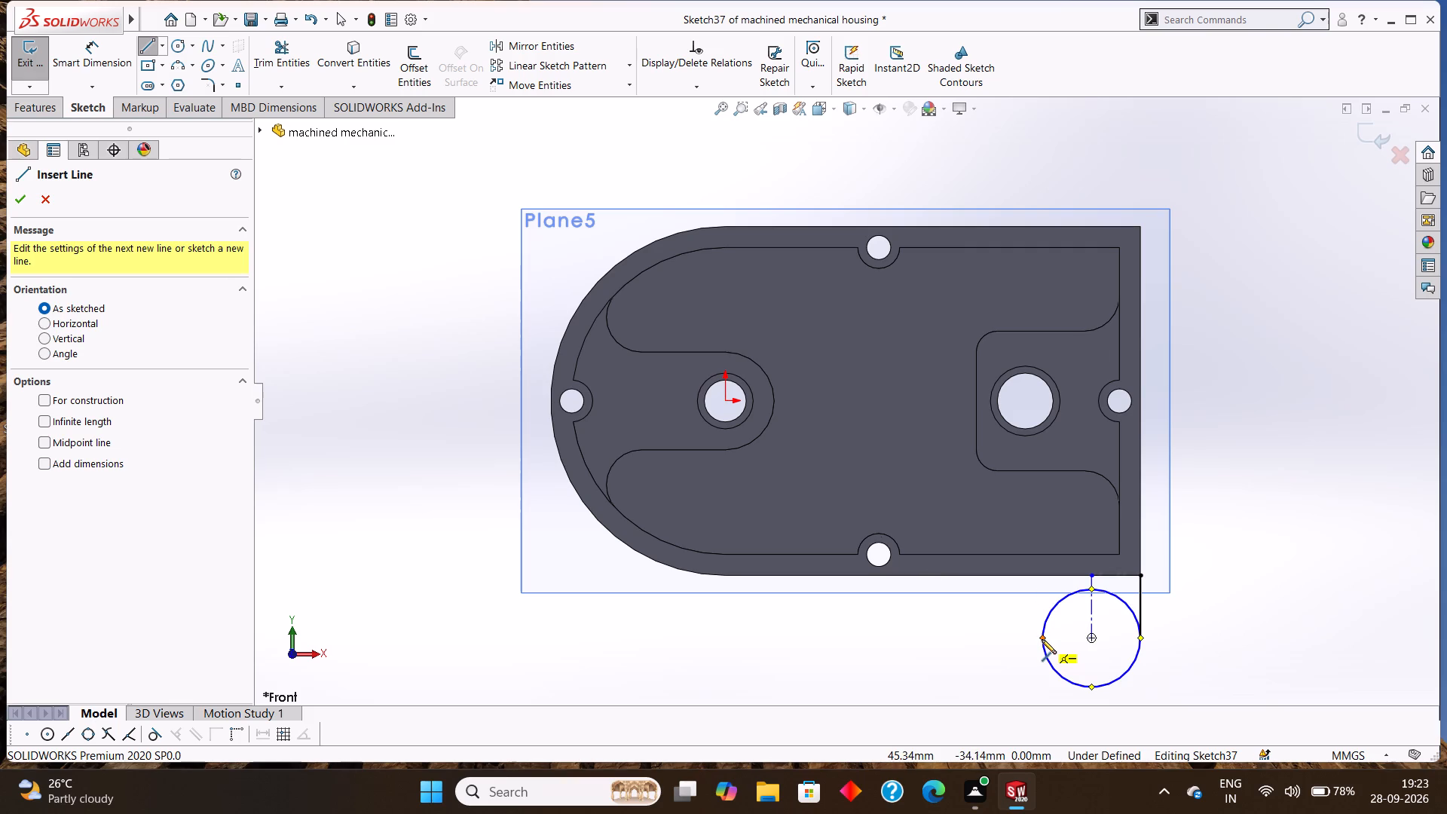
{"action": "left_click", "coordinate": [1042, 638]}
{"action": "left_click", "coordinate": [1039, 574]}
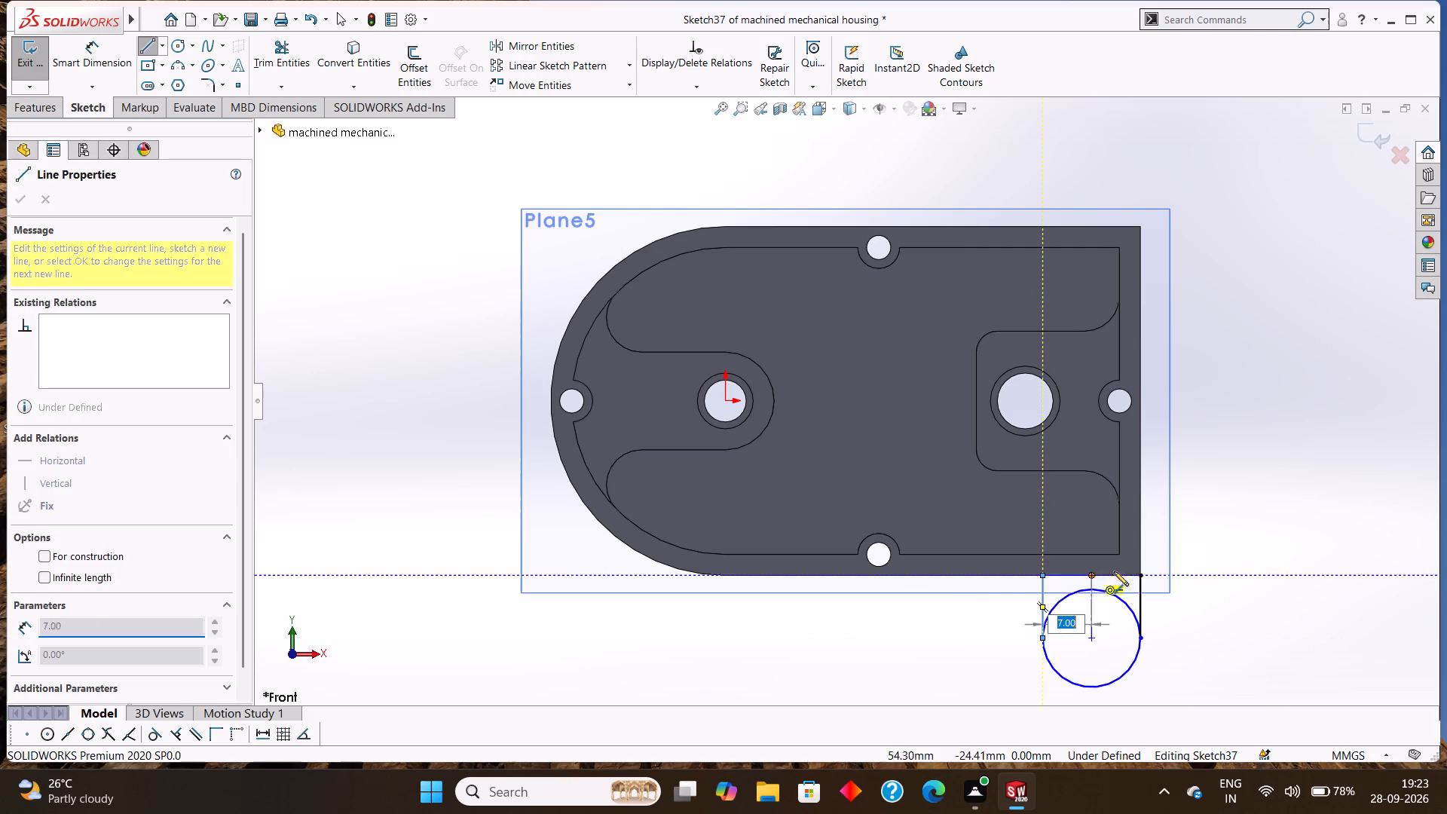
{"action": "left_click", "coordinate": [1140, 574]}
{"action": "right_click", "coordinate": [1233, 551]}
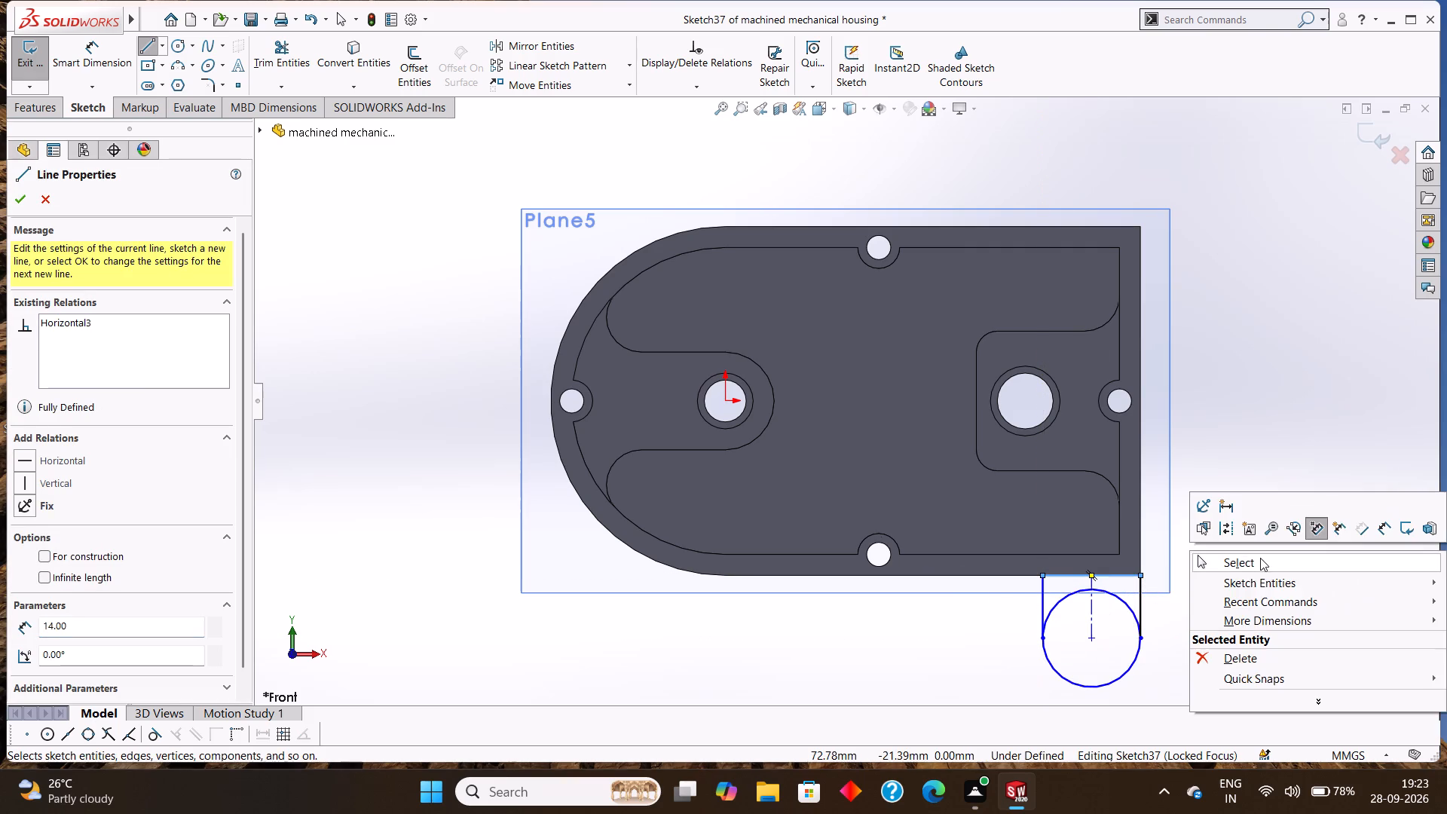
{"action": "left_click", "coordinate": [1260, 558]}
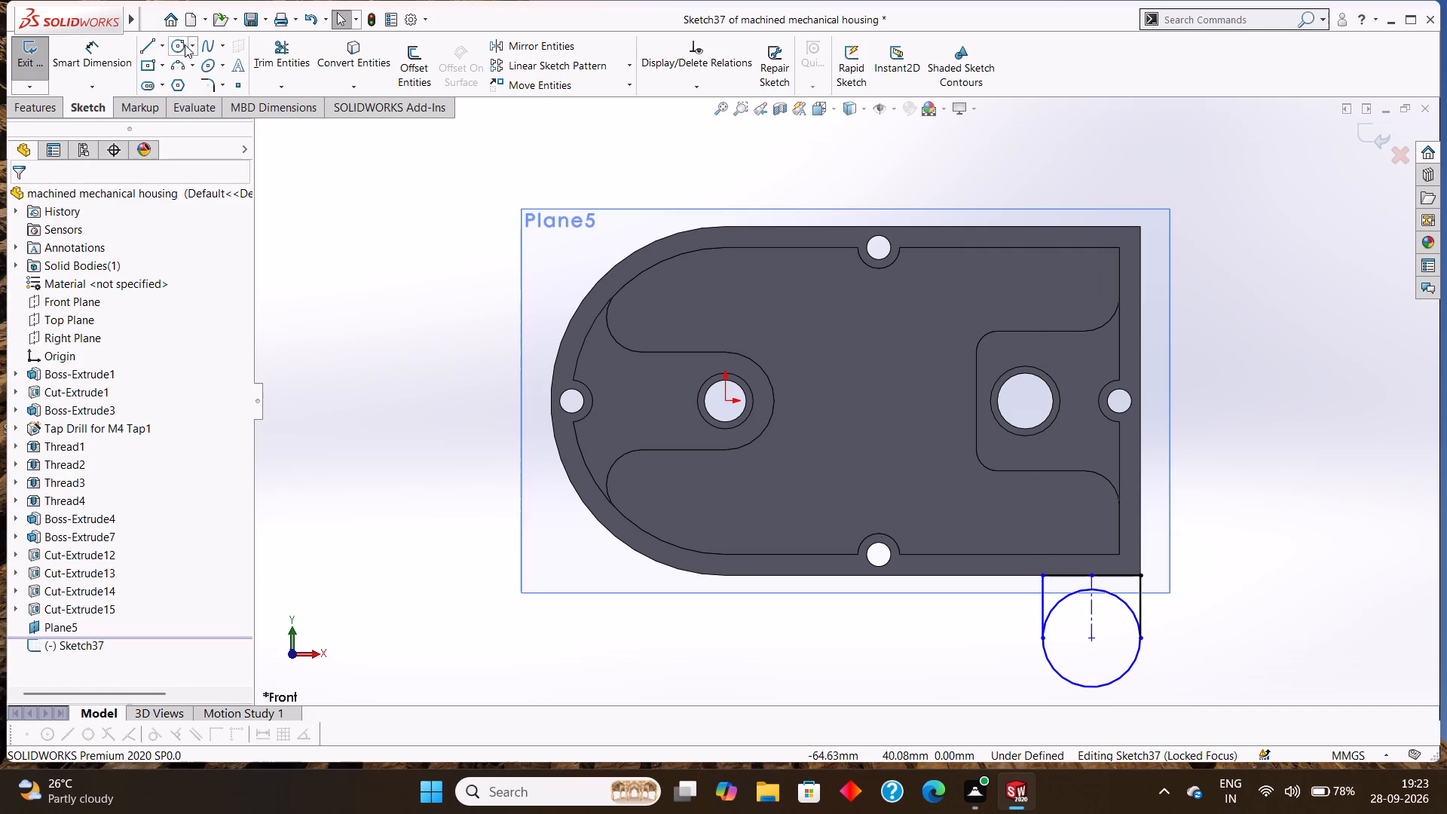
Trim away the upper half of the circle between the two vertical lines, leaving a U-shaped lug outline.
{"action": "left_click", "coordinate": [275, 41]}
{"action": "left_click", "coordinate": [1067, 596]}
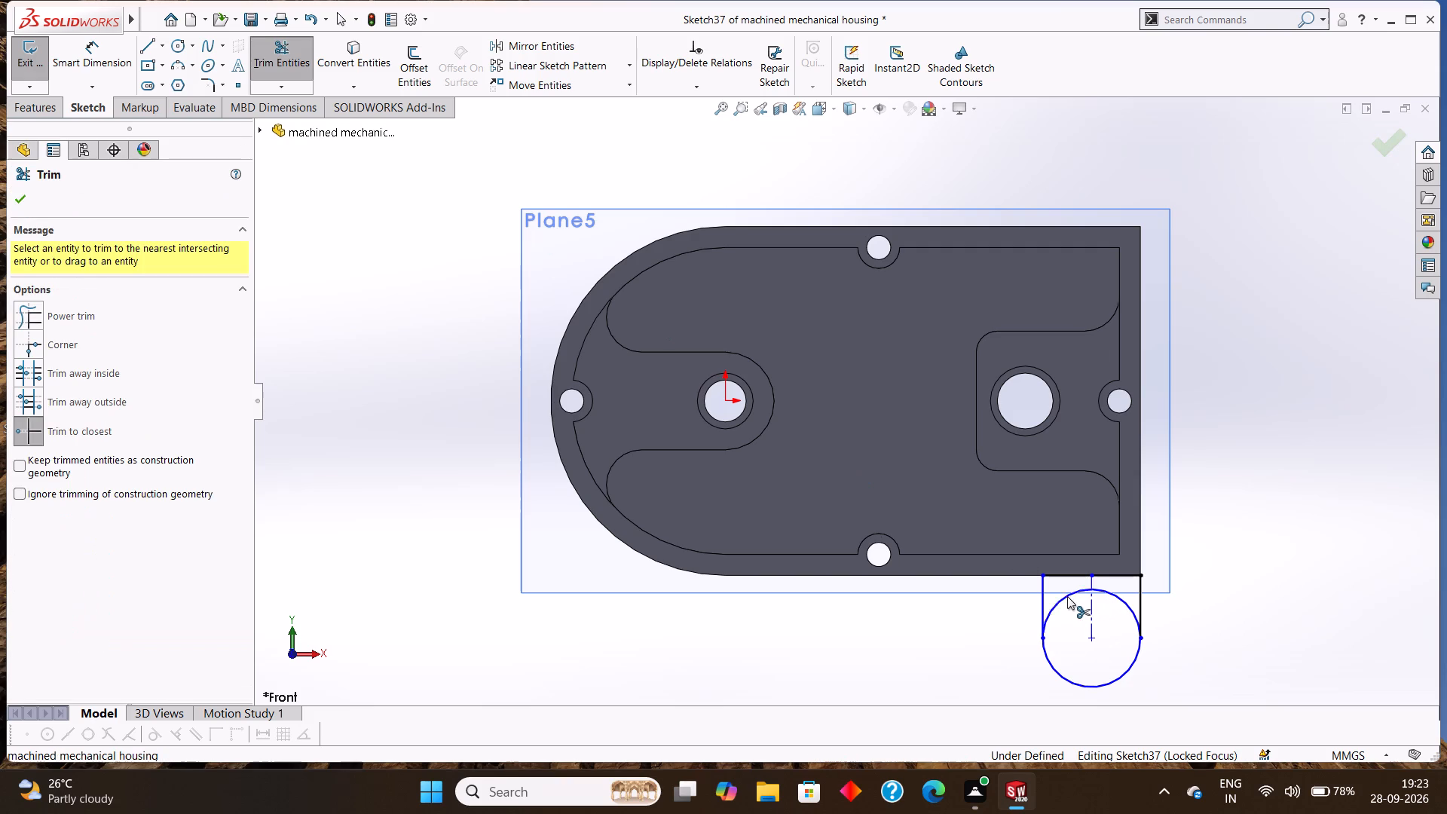
{"action": "left_click", "coordinate": [1115, 595]}
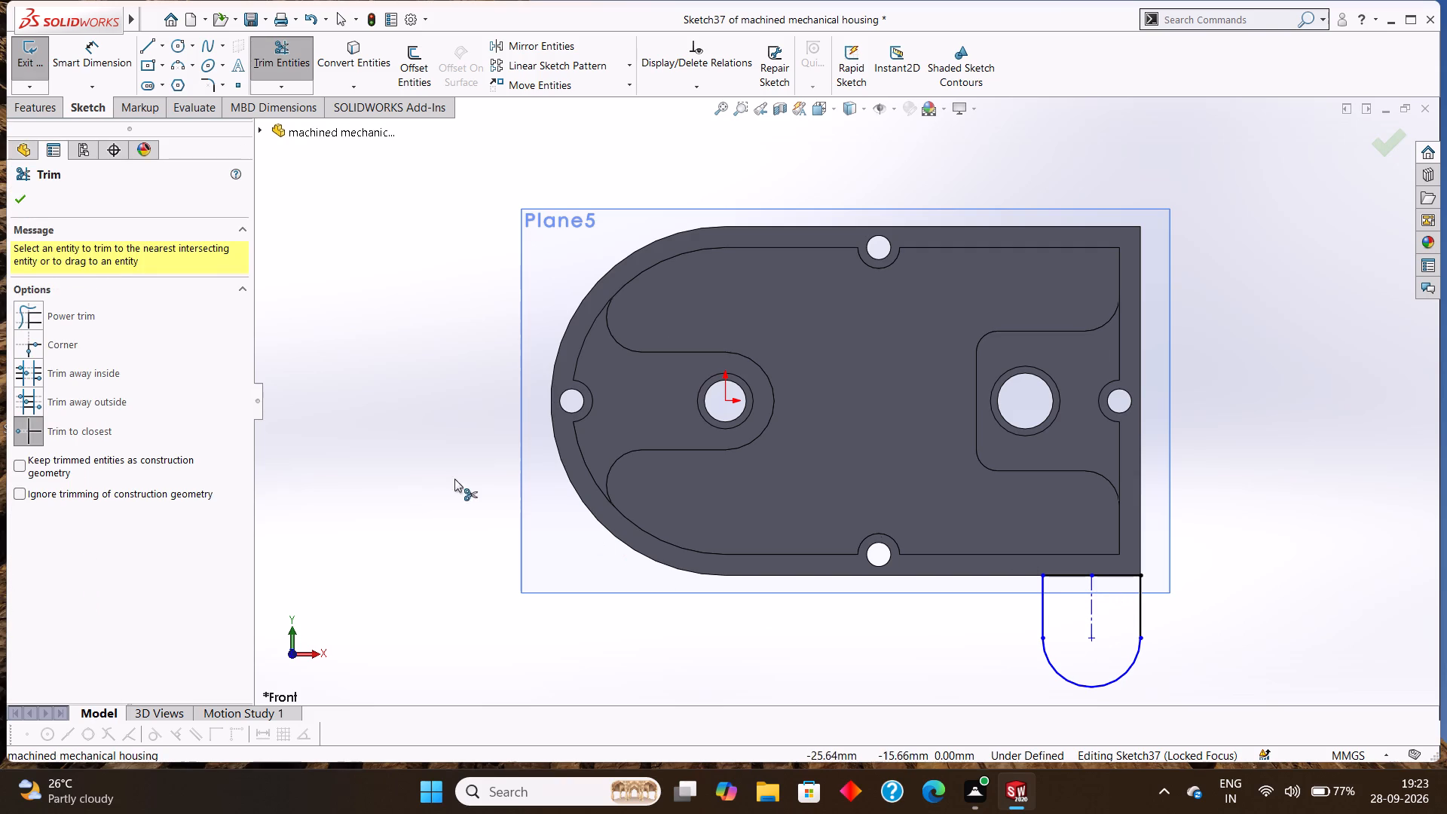
{"action": "left_click", "coordinate": [29, 194]}
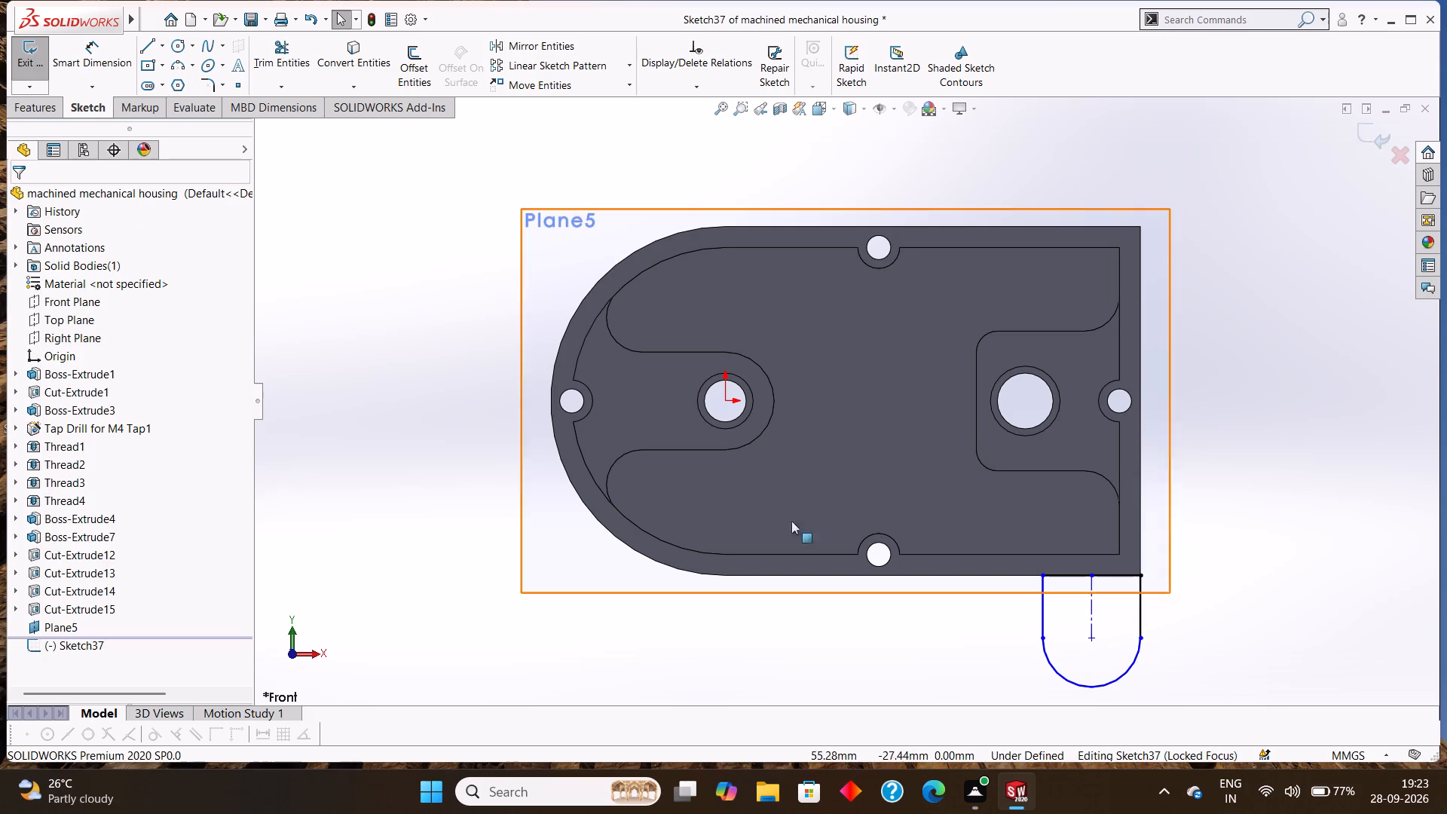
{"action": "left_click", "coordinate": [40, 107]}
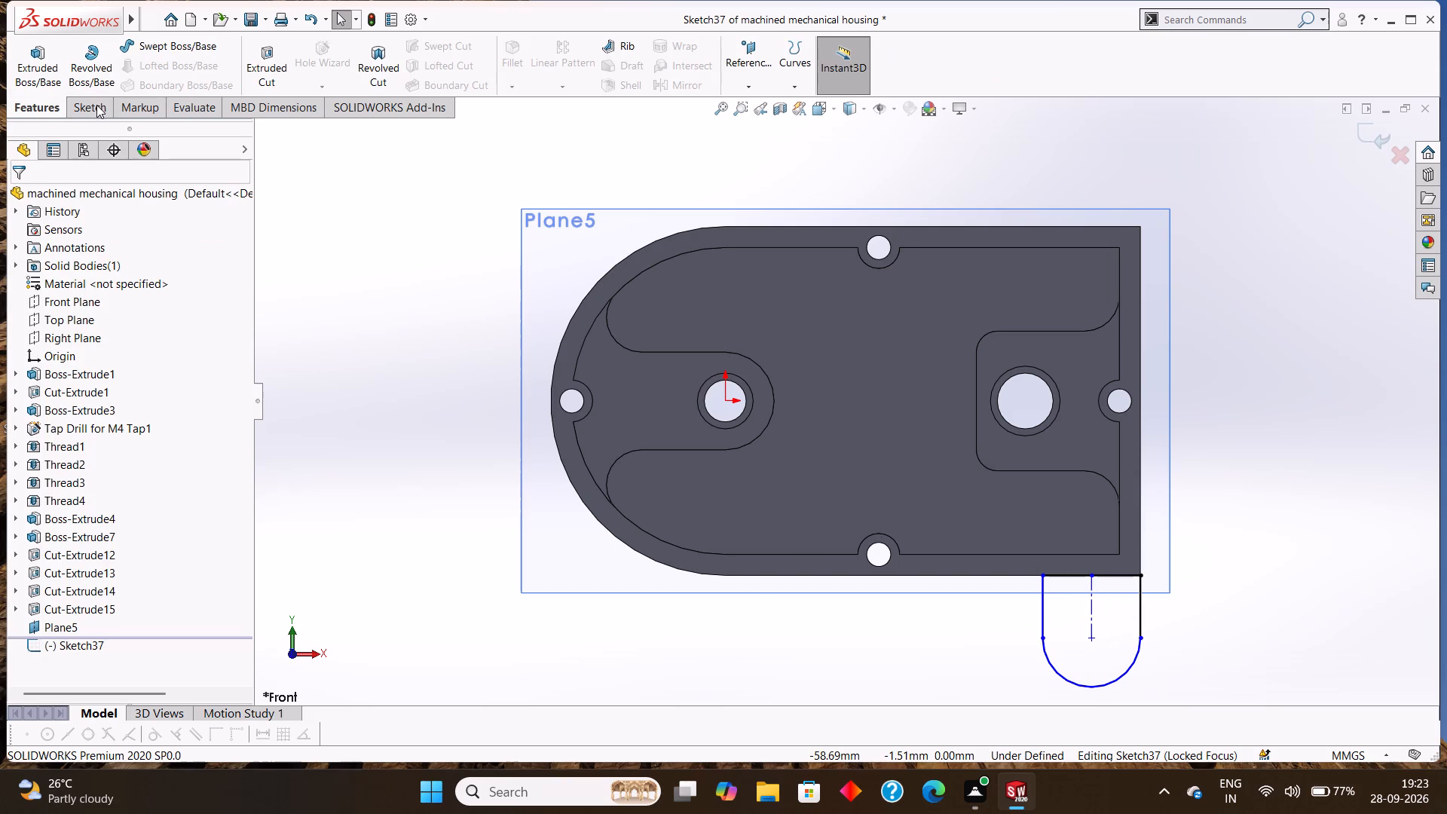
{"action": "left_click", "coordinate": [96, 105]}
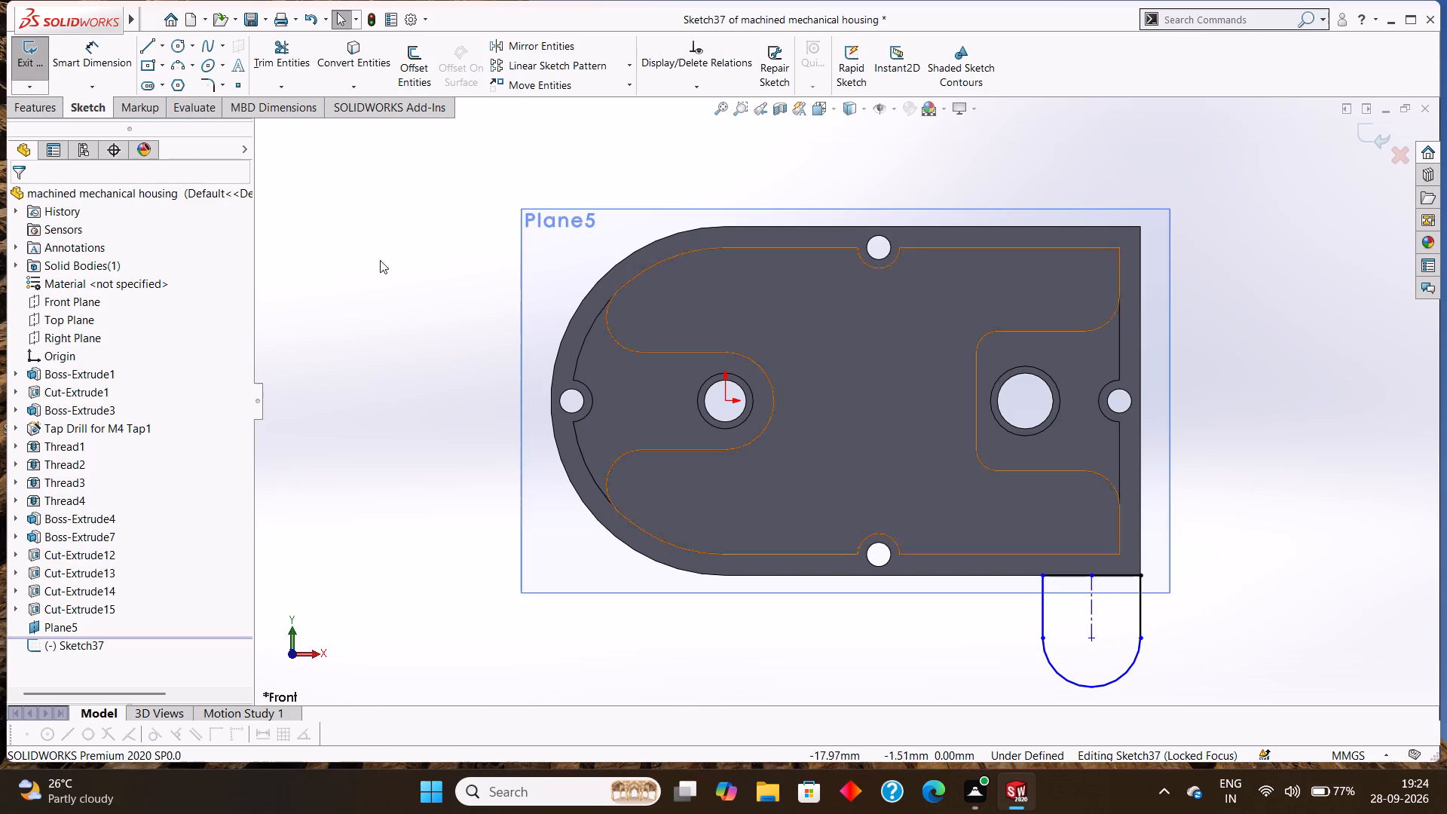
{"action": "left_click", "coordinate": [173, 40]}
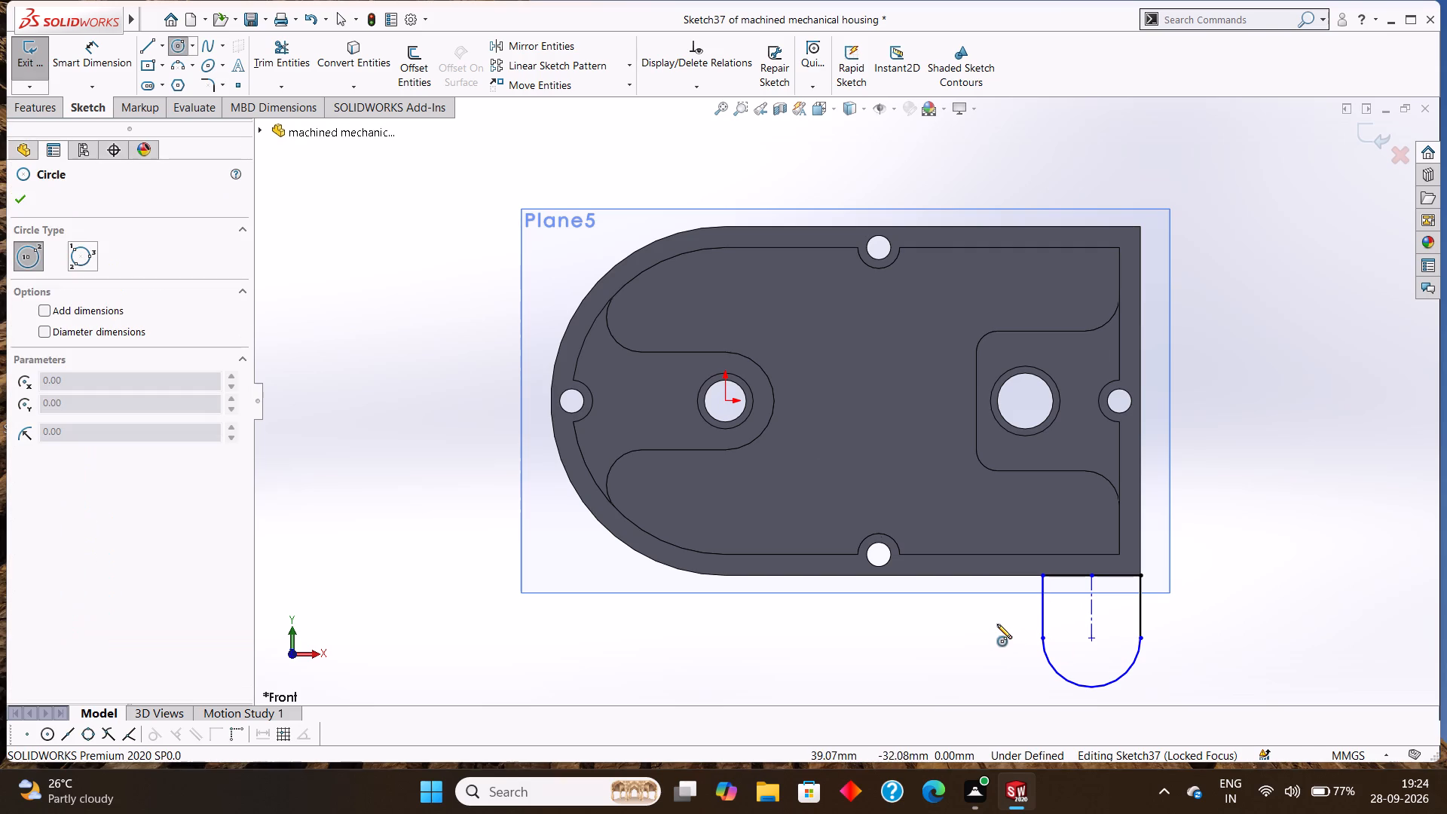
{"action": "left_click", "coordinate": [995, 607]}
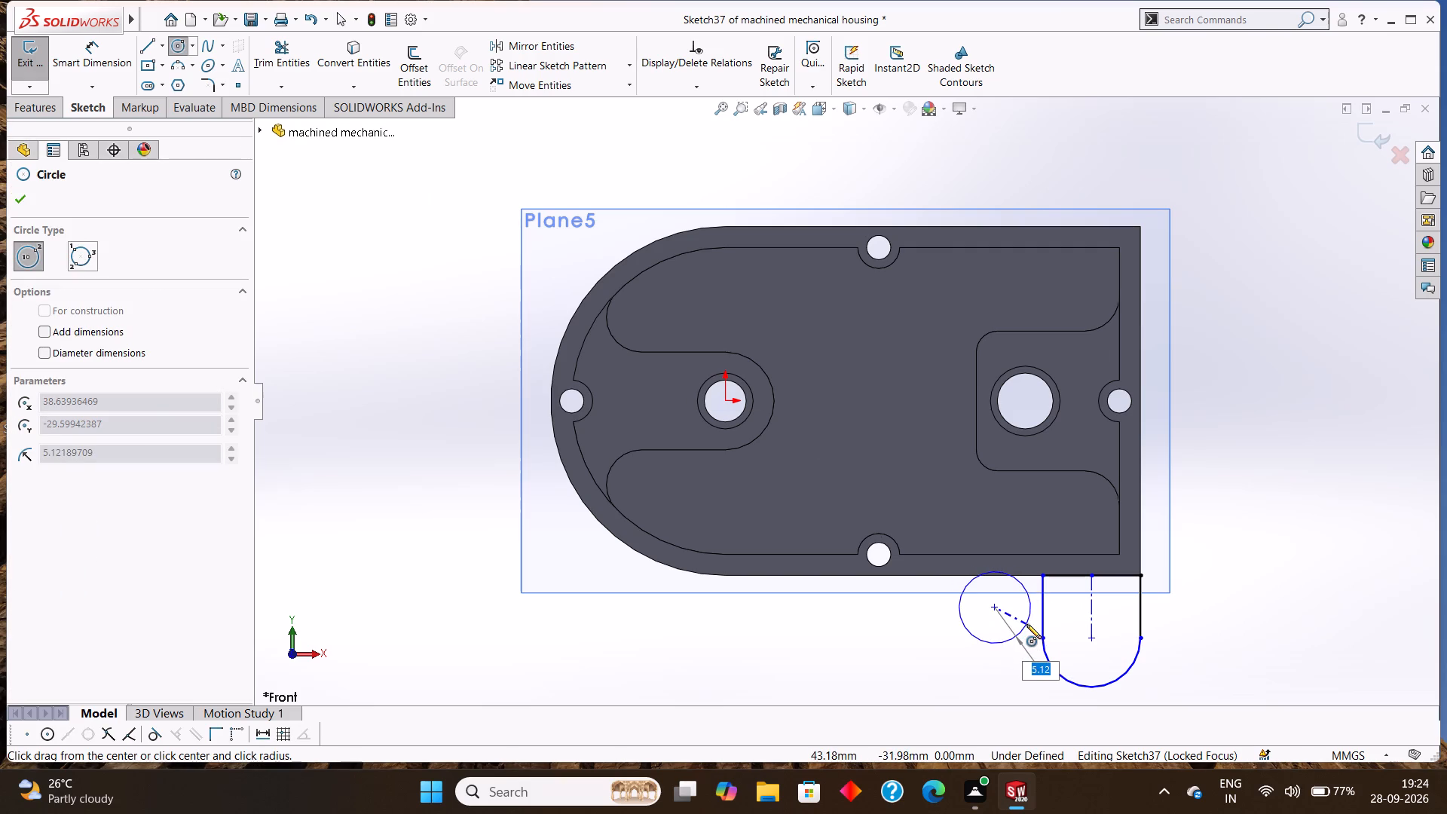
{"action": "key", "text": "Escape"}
Delete the short horizontal line closing the top of the lug outline.
{"action": "right_click", "coordinate": [1073, 575]}
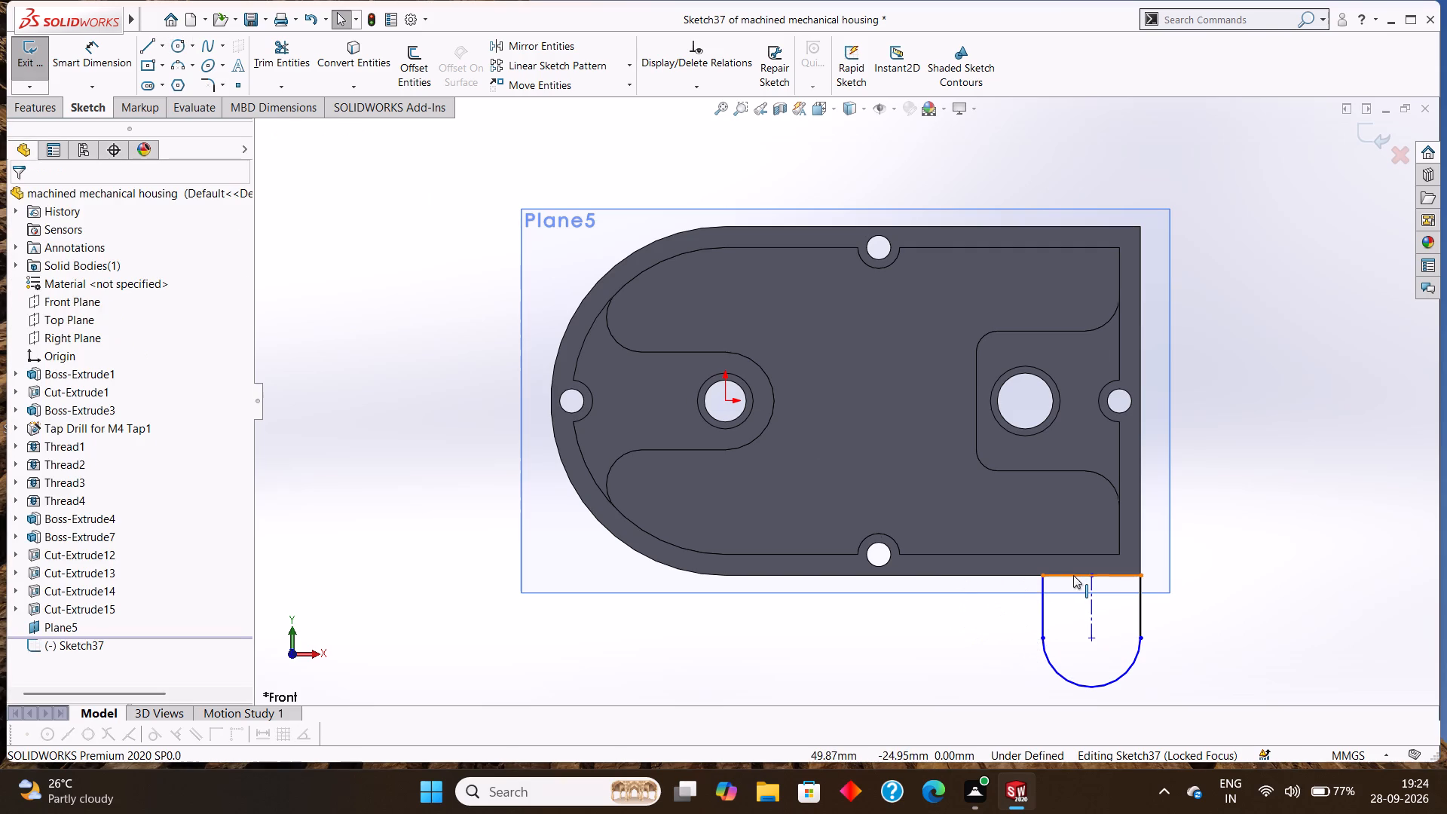
{"action": "left_click", "coordinate": [1112, 742]}
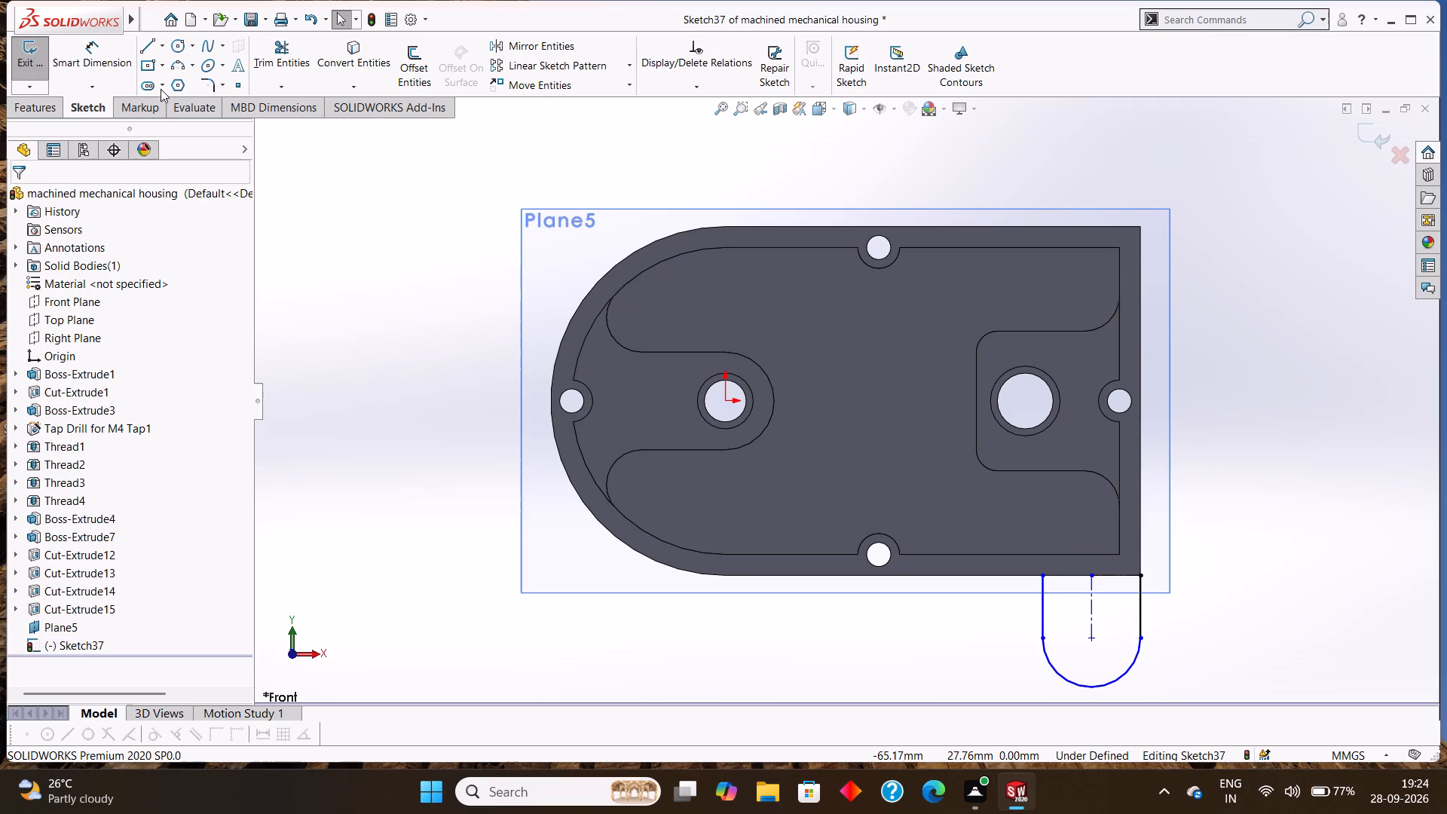
Draw a horizontal line along the housing's bottom edge from the lower right corner to where the rounded end begins.
{"action": "left_click", "coordinate": [141, 47]}
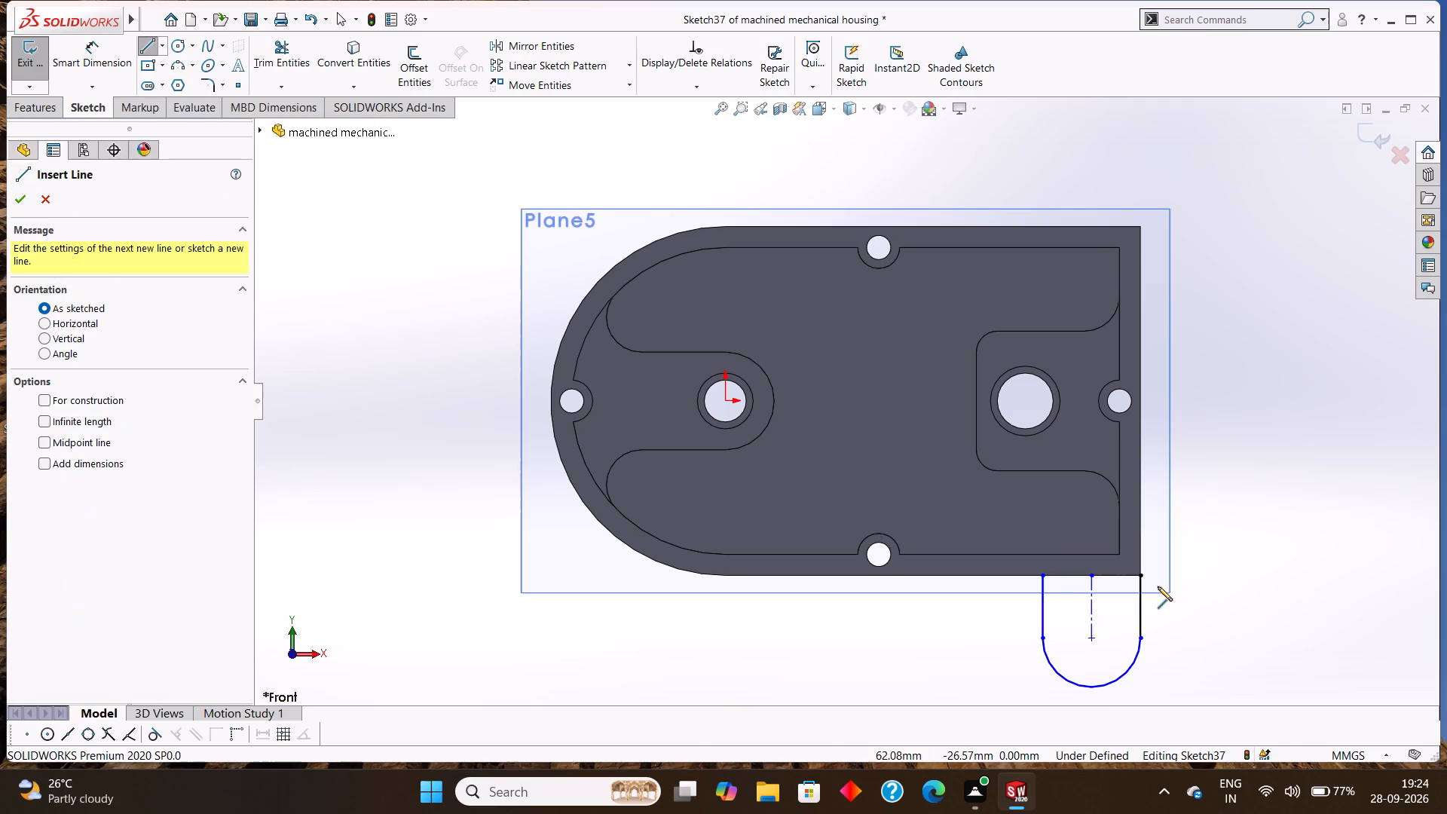
{"action": "left_click", "coordinate": [1142, 577]}
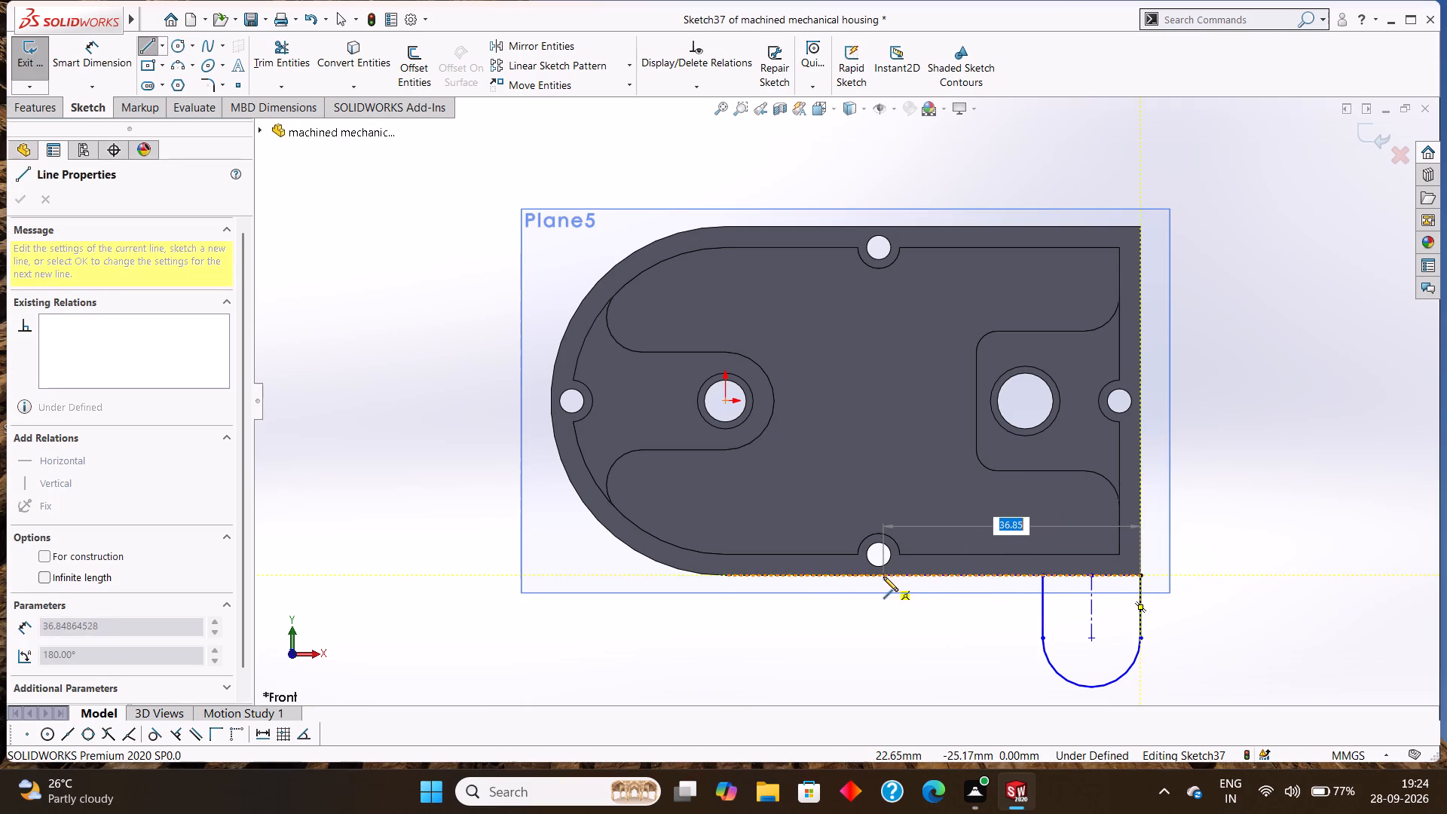
{"action": "left_click", "coordinate": [727, 575]}
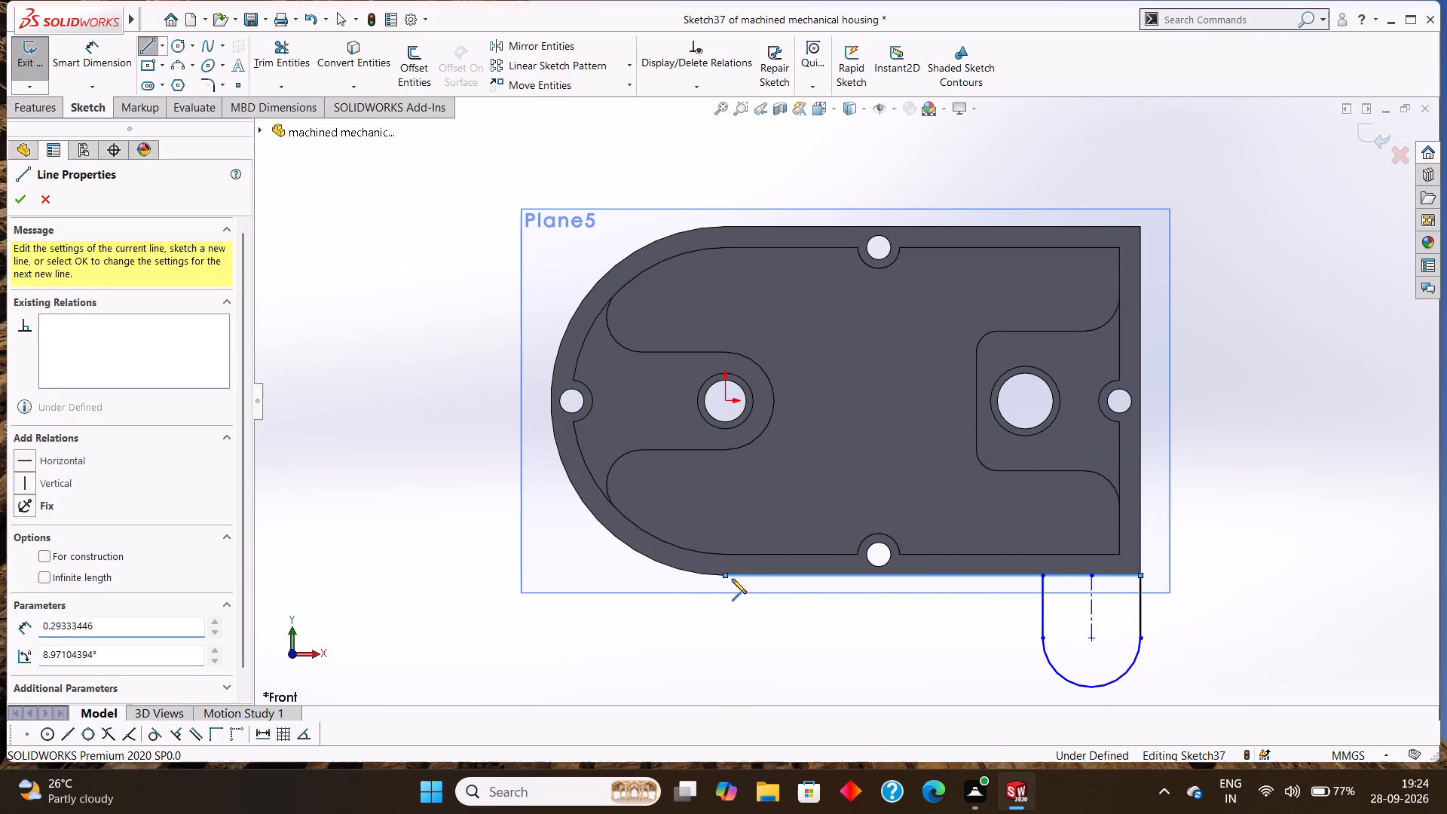
{"action": "right_click", "coordinate": [752, 641]}
{"action": "left_click", "coordinate": [795, 627]}
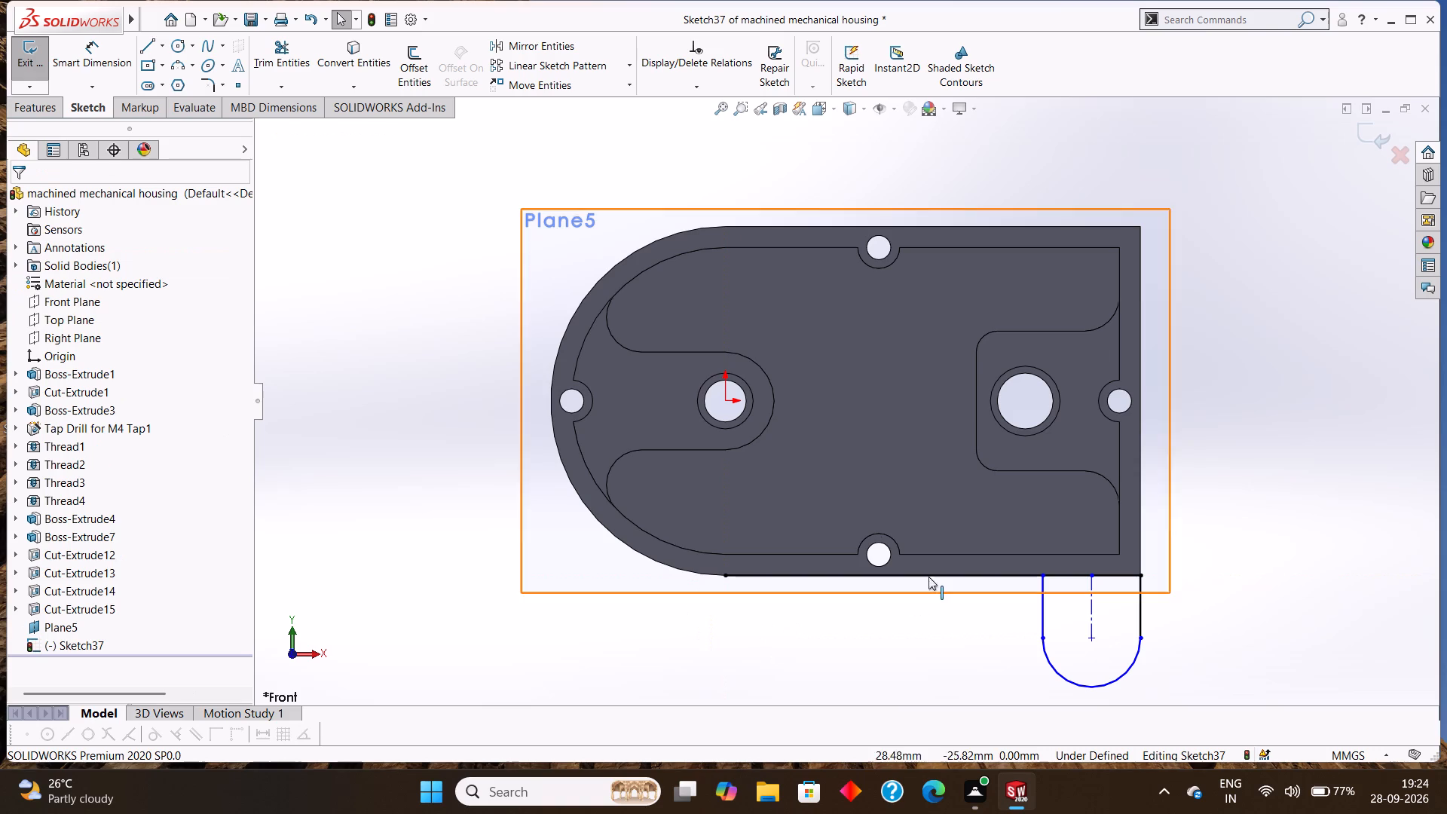
Draw a circle of 8 mm radius just left of the lug outline, overlapping the housing's bottom edge line.
{"action": "left_click", "coordinate": [180, 45]}
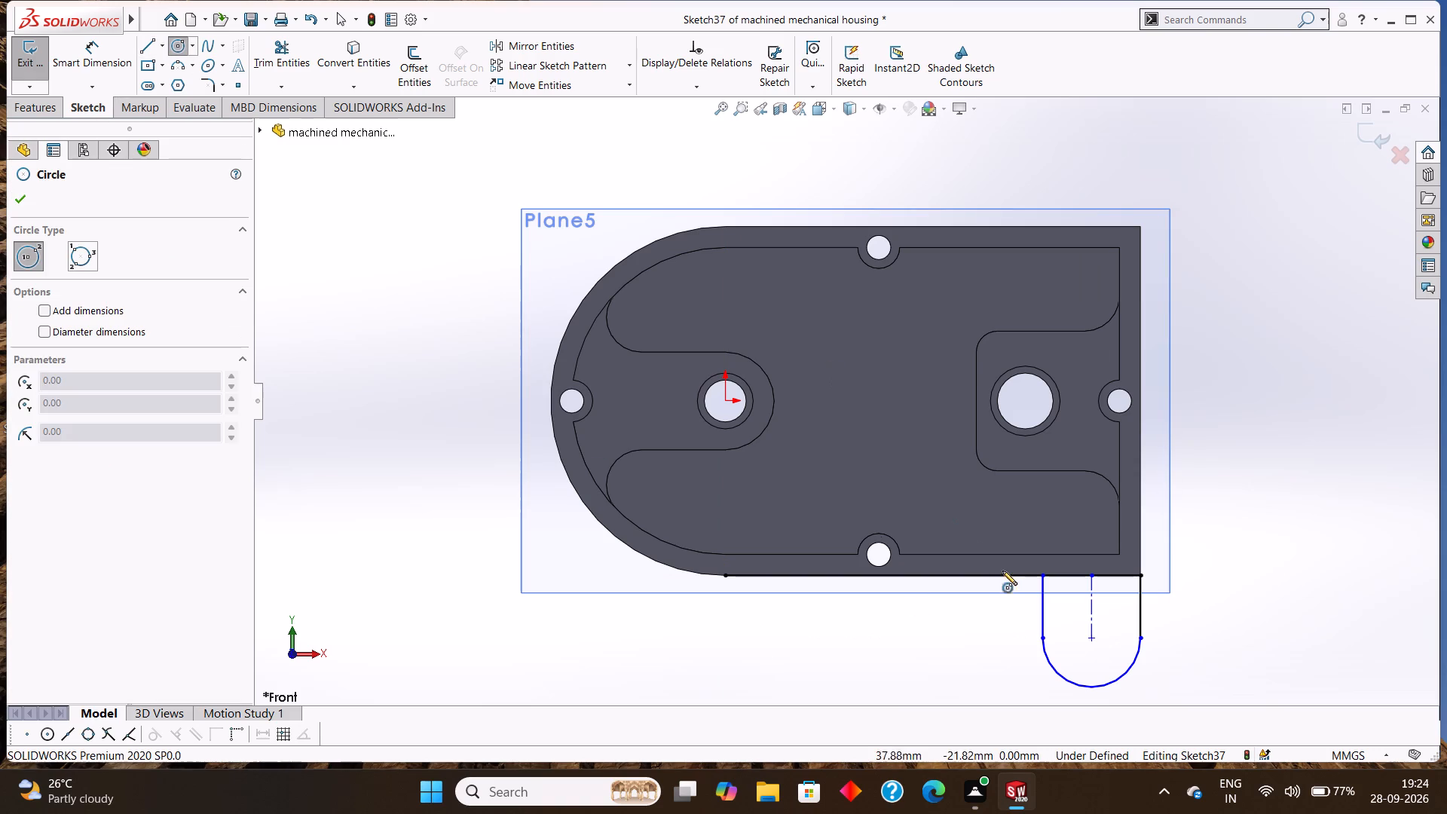
{"action": "left_click", "coordinate": [950, 620]}
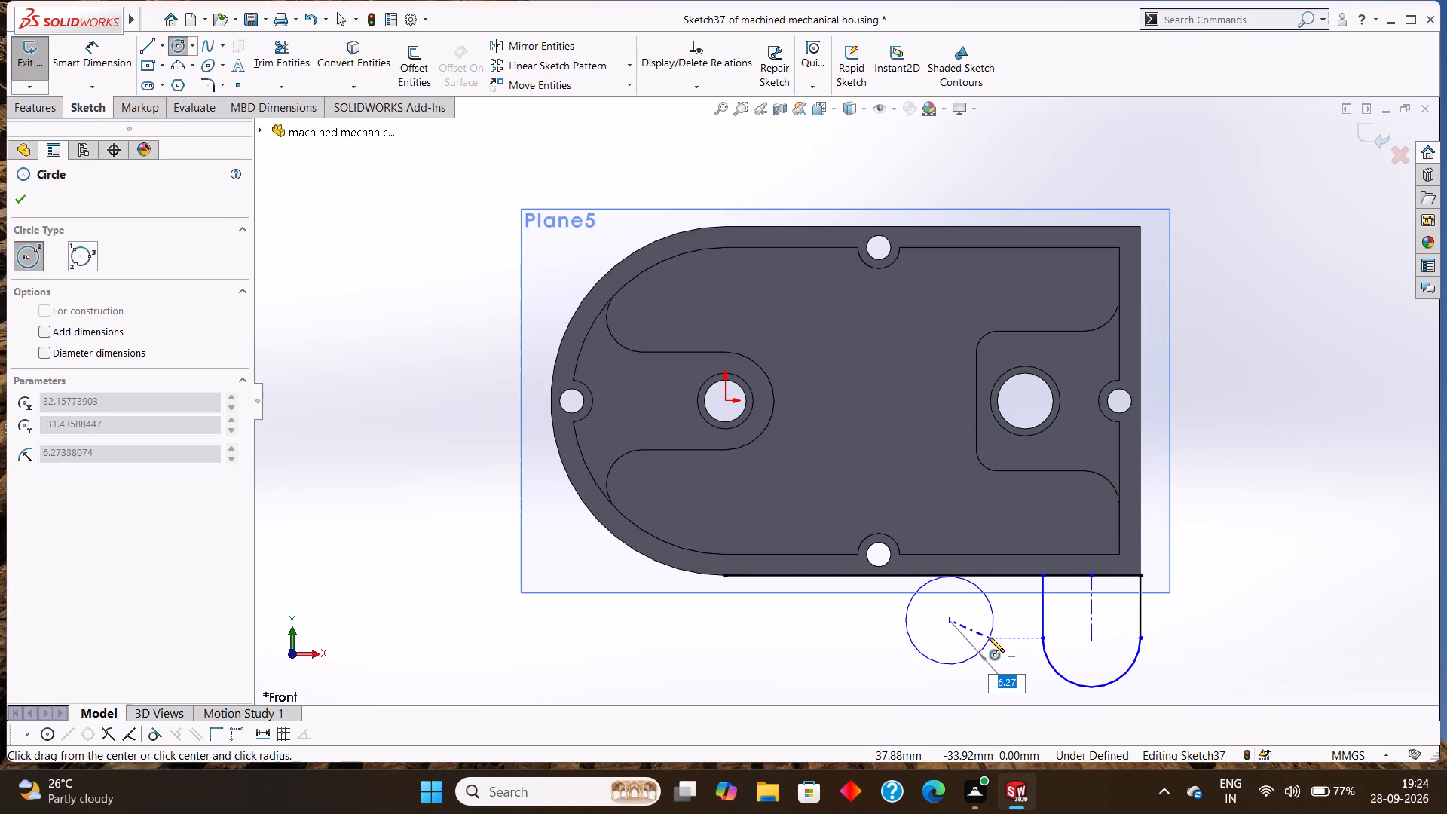
{"action": "key", "text": "8"}
{"action": "key", "text": "Return"}
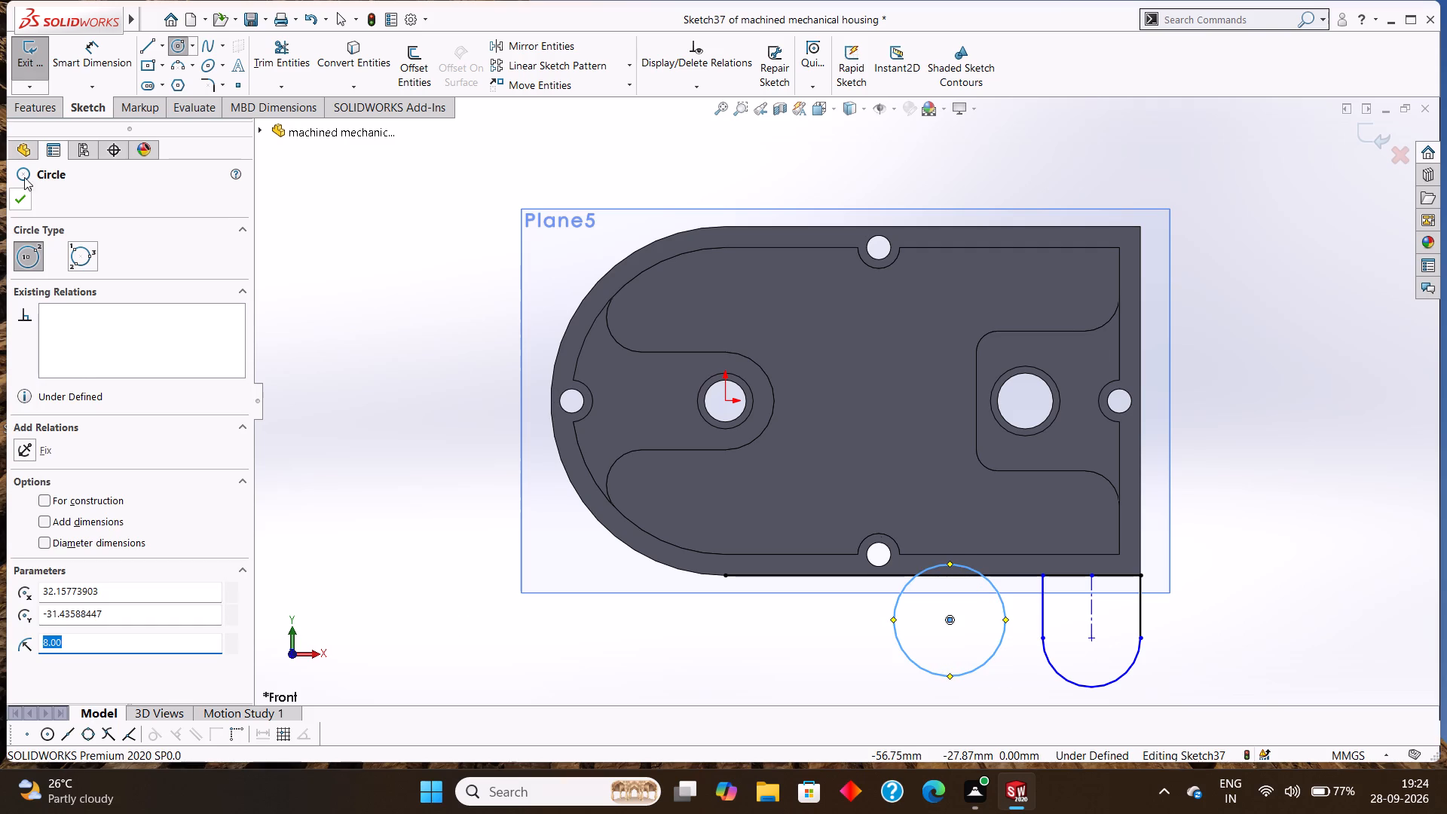
{"action": "left_click", "coordinate": [28, 194]}
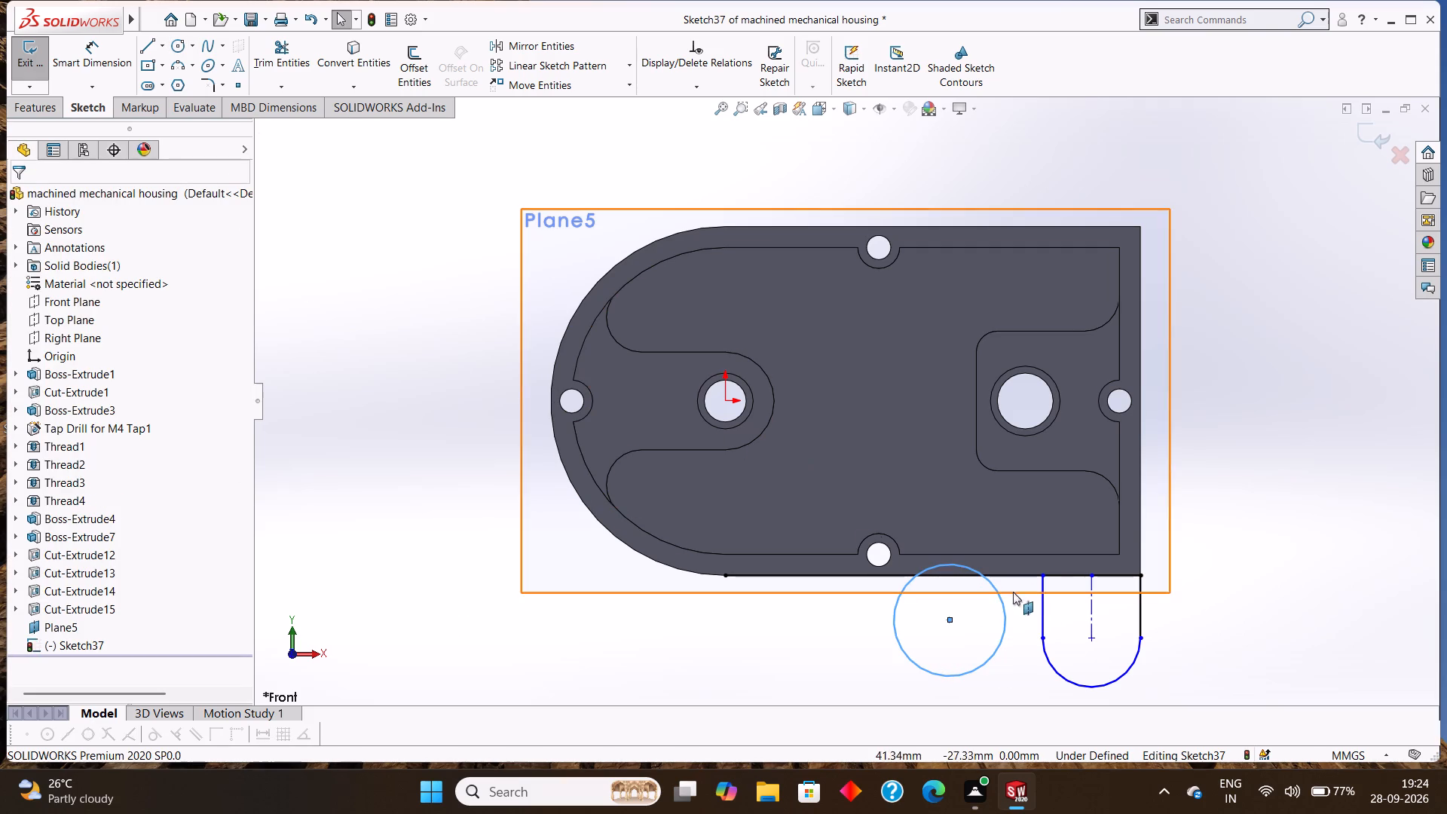
{"action": "key", "text": "Escape"}
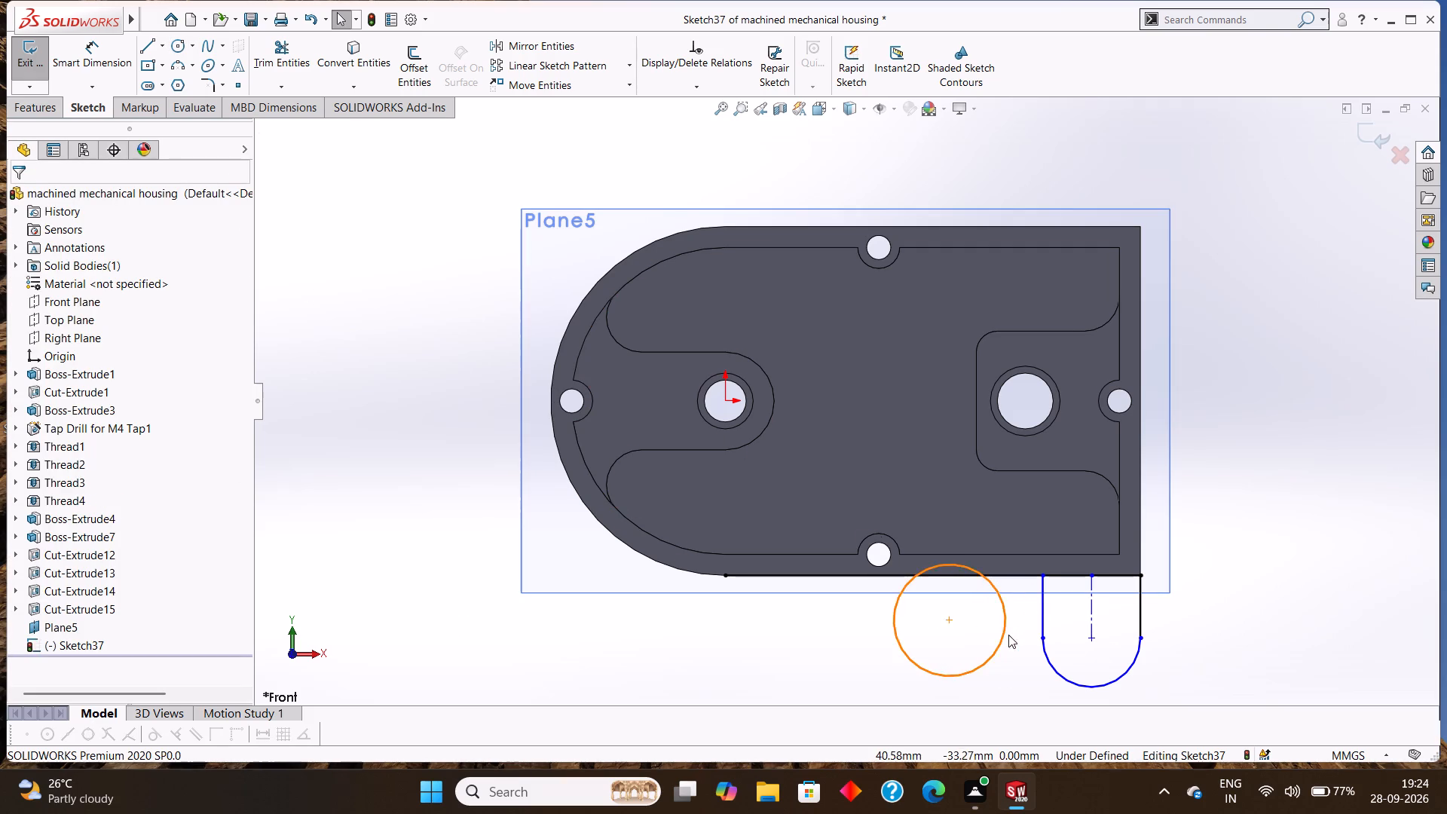
Make the 8 mm radius circle tangent to the horizontal line along the housing's bottom edge.
{"action": "left_click", "coordinate": [1002, 626]}
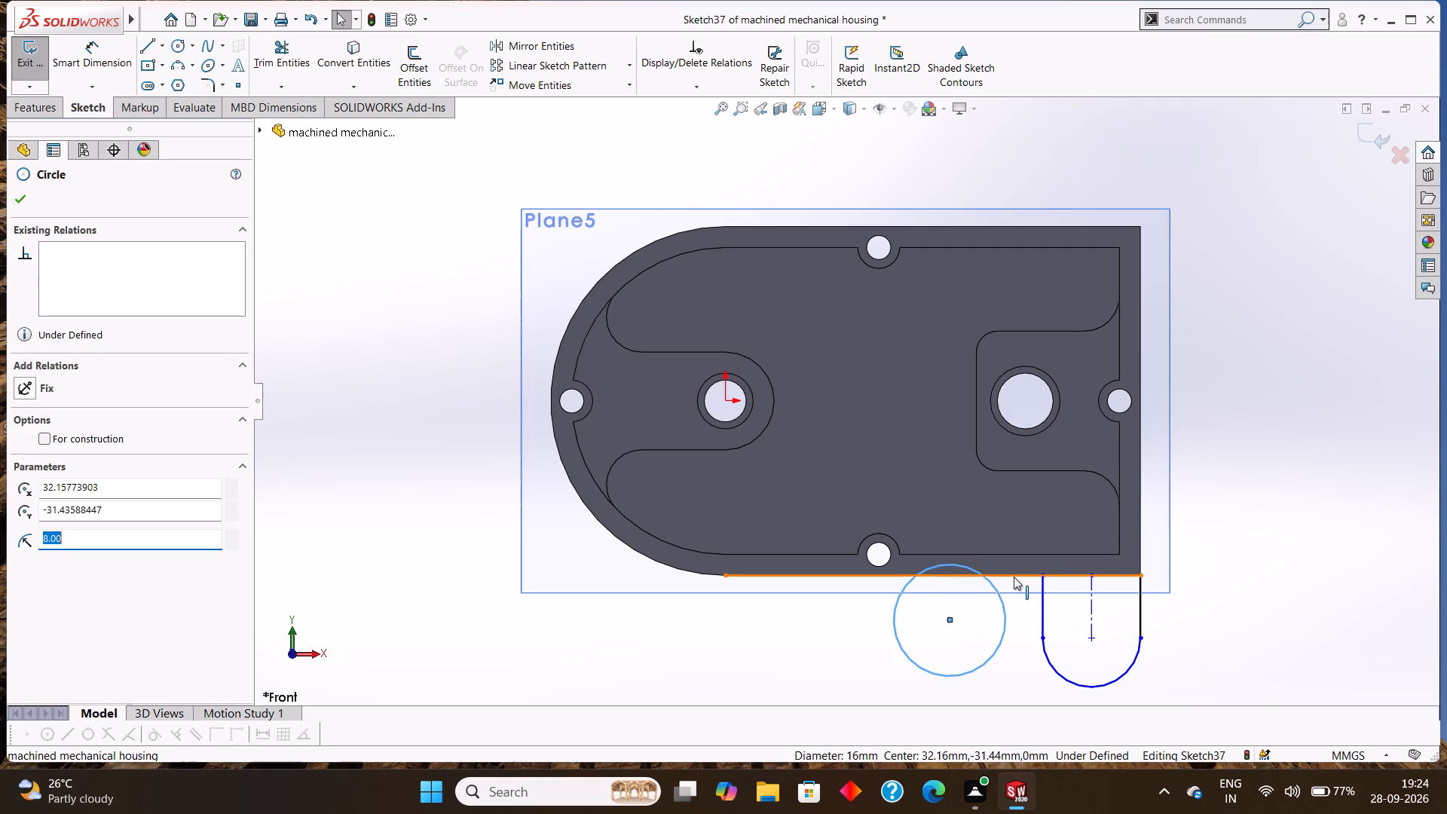
{"action": "left_click", "coordinate": [1014, 577], "text": "ctrl"}
{"action": "left_click", "coordinate": [57, 467]}
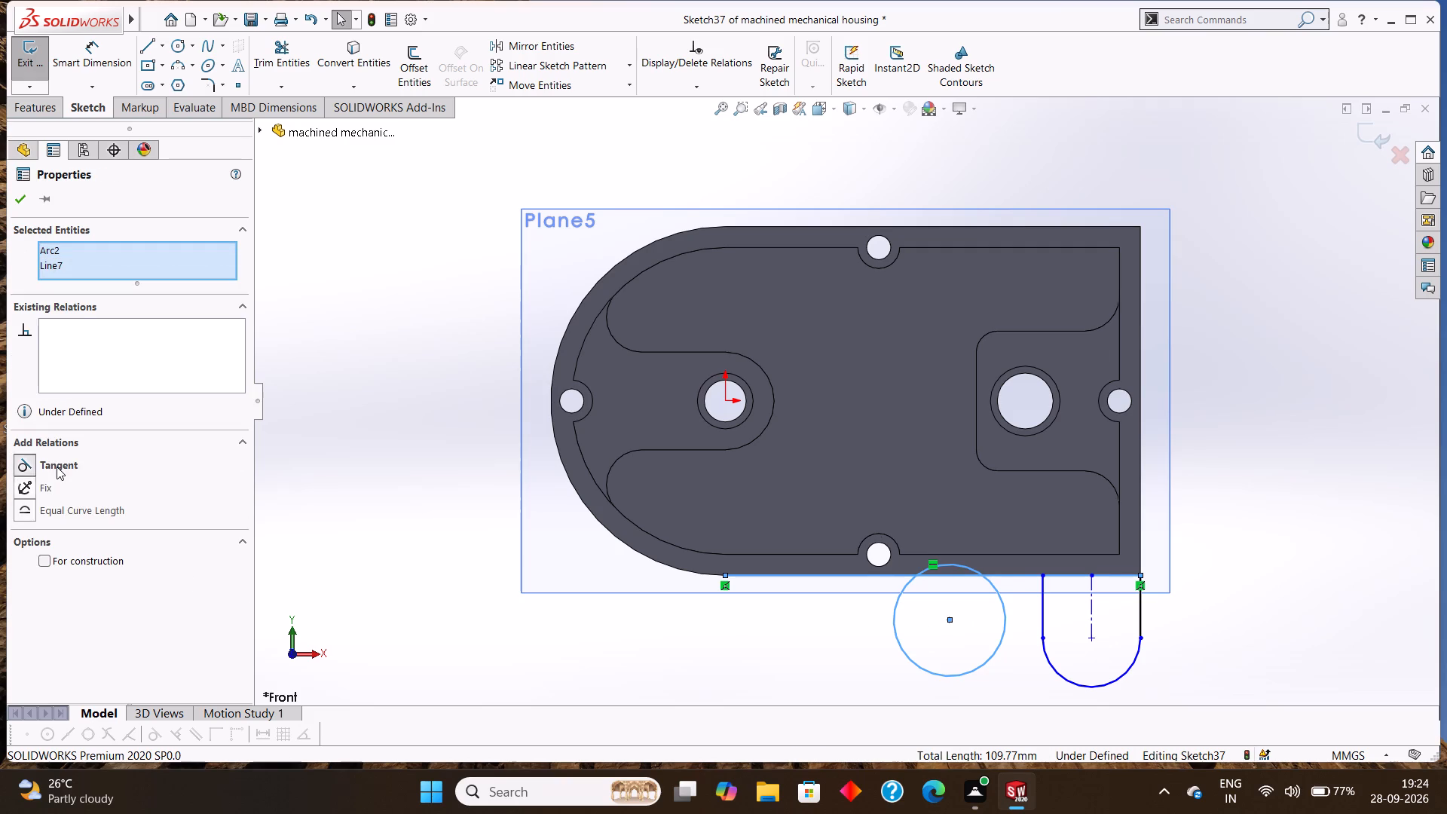
{"action": "left_click", "coordinate": [19, 203]}
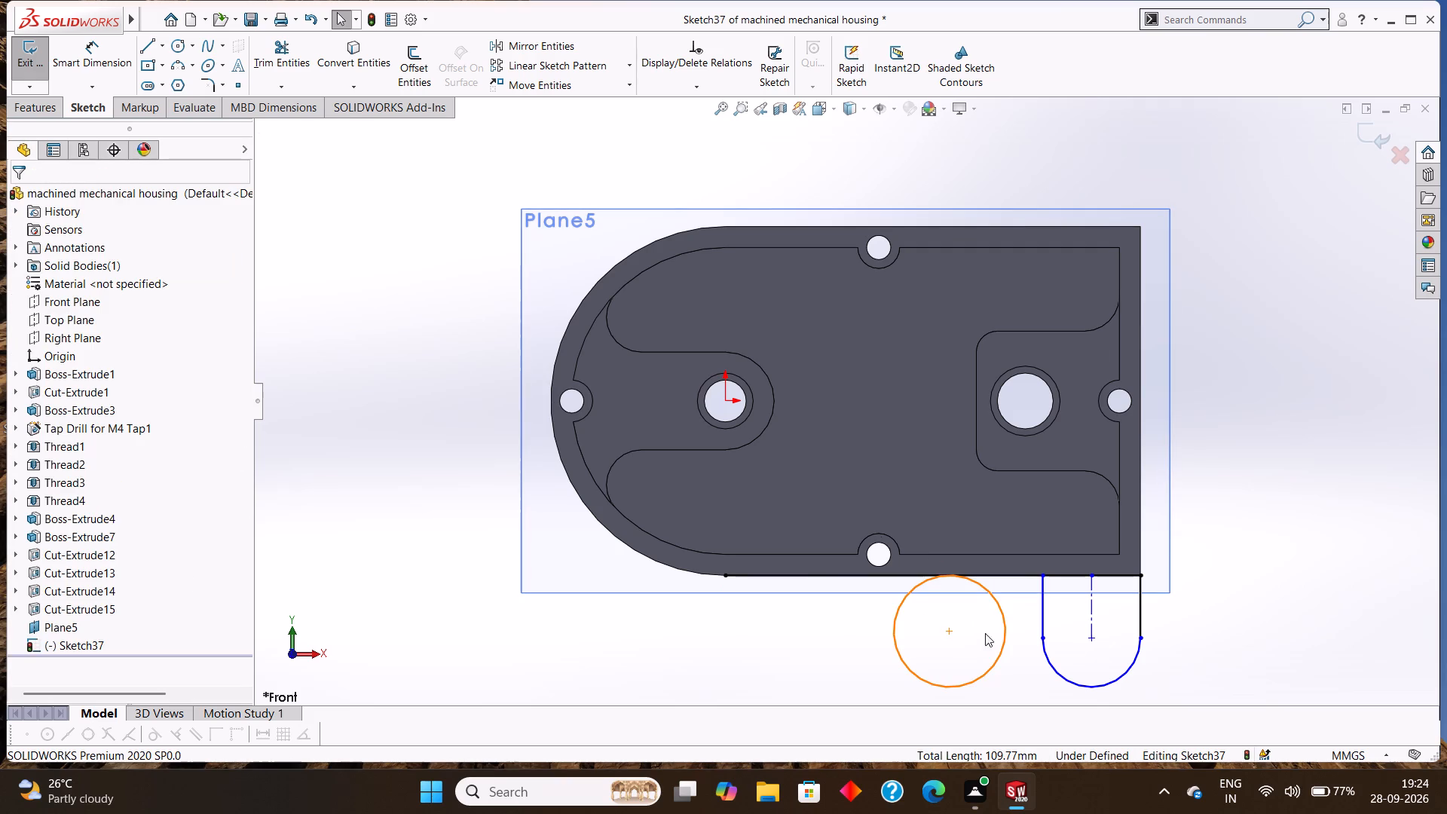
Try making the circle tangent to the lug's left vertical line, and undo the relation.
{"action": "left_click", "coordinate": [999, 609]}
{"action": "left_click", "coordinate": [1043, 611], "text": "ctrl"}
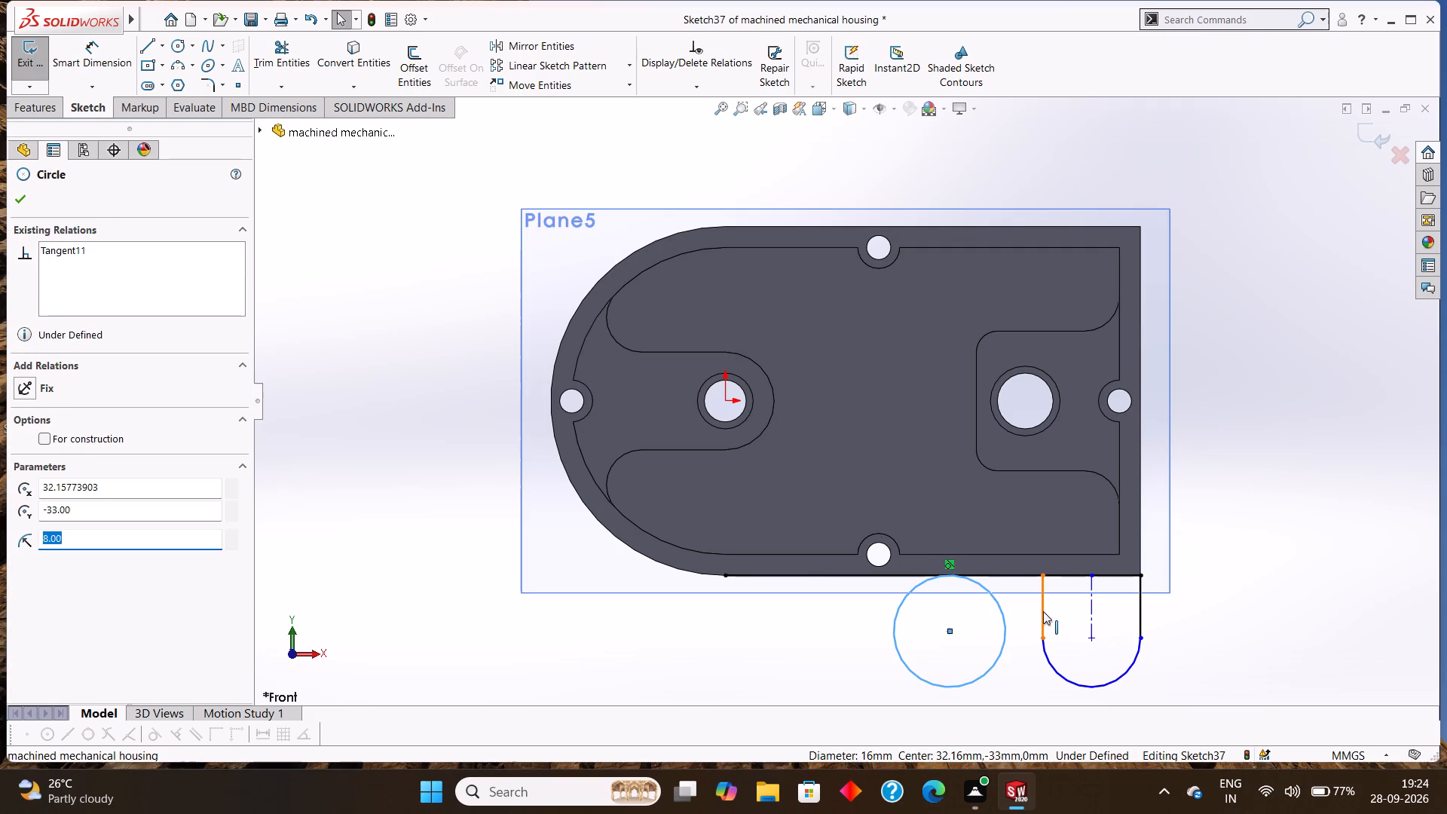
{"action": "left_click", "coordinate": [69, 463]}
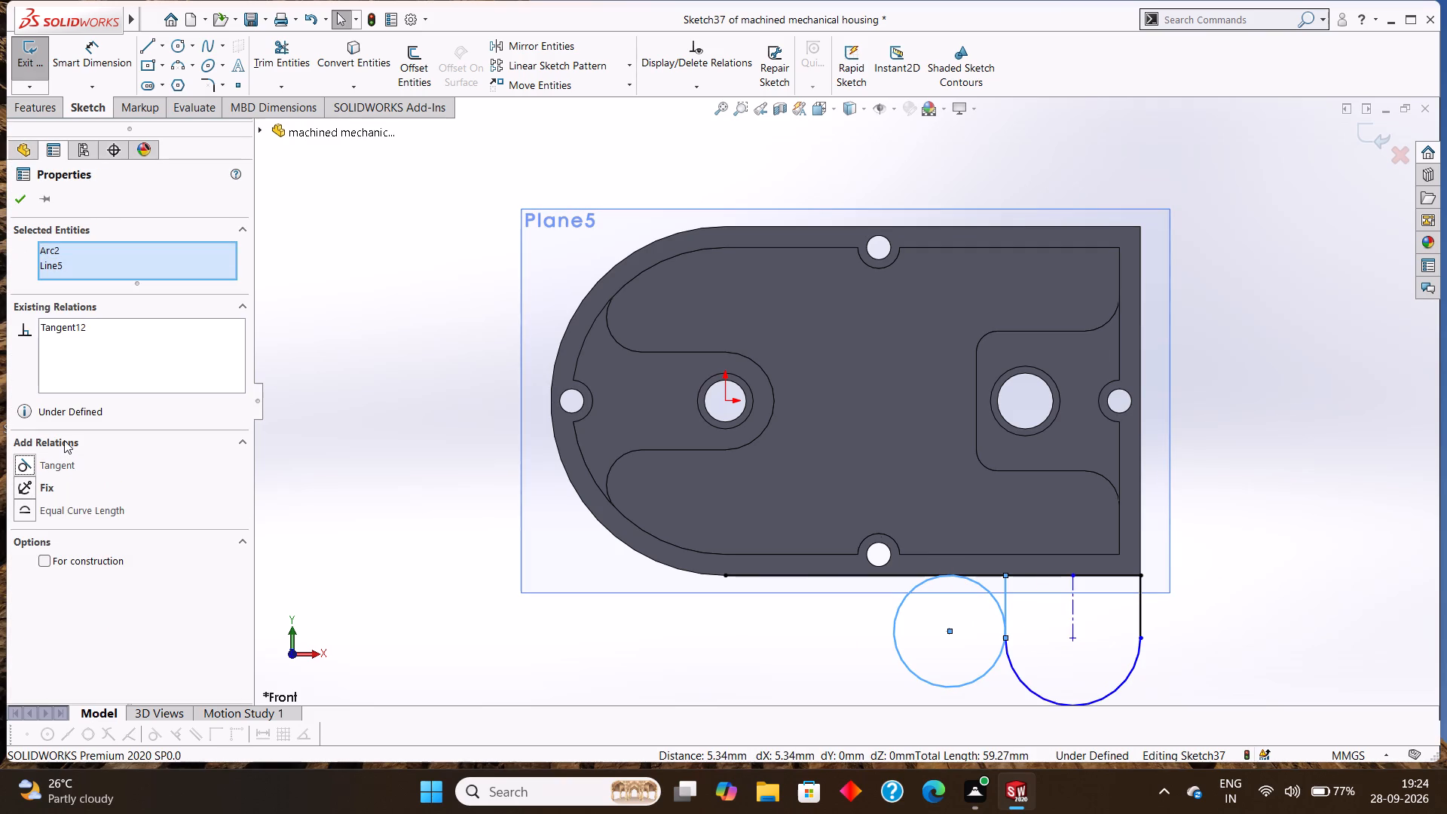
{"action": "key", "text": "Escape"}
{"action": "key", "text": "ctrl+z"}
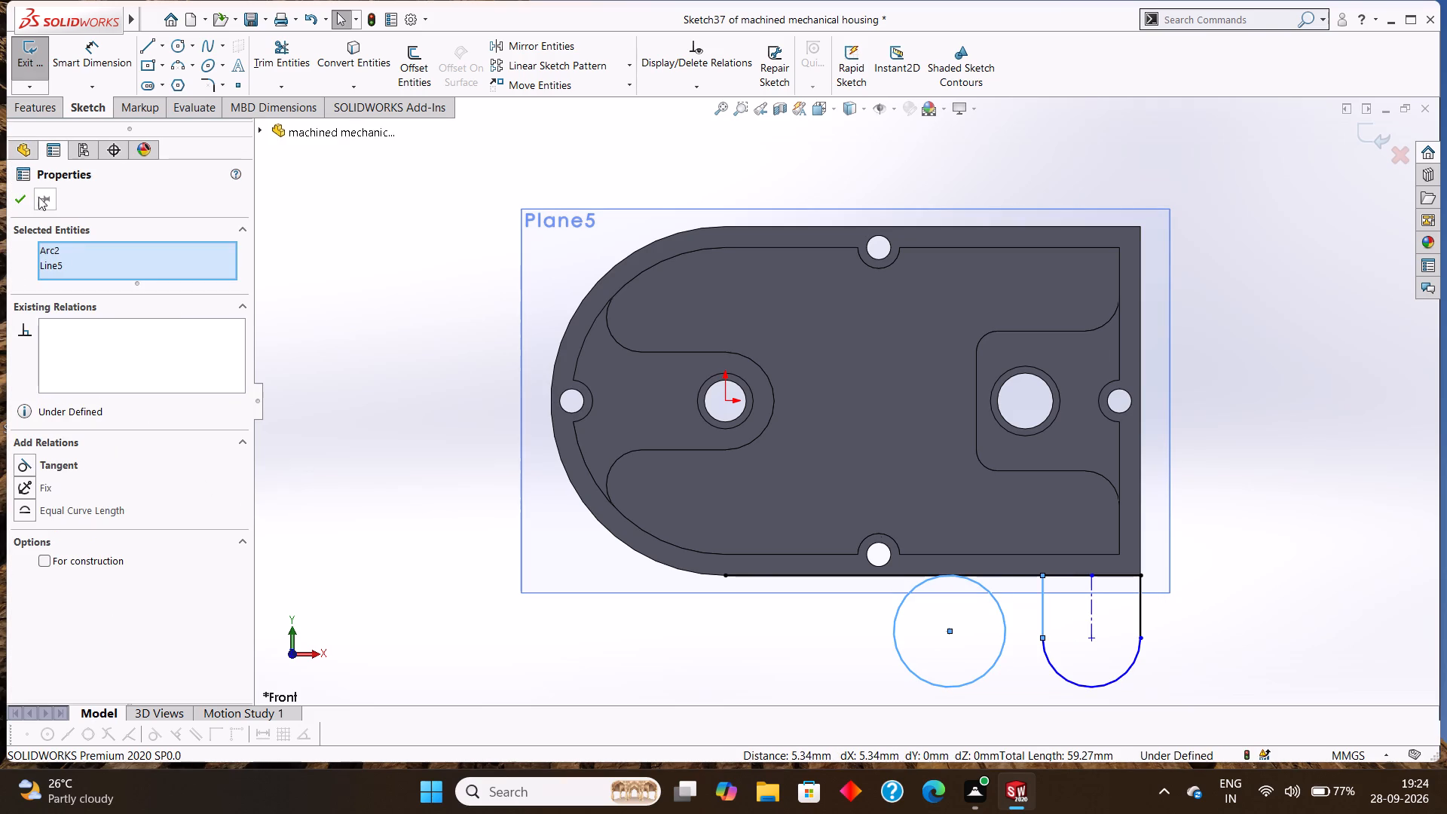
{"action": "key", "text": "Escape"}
Dimension the horizontal distance from the origin to the lug's arc centre as 52.50 mm.
{"action": "left_click", "coordinate": [90, 66]}
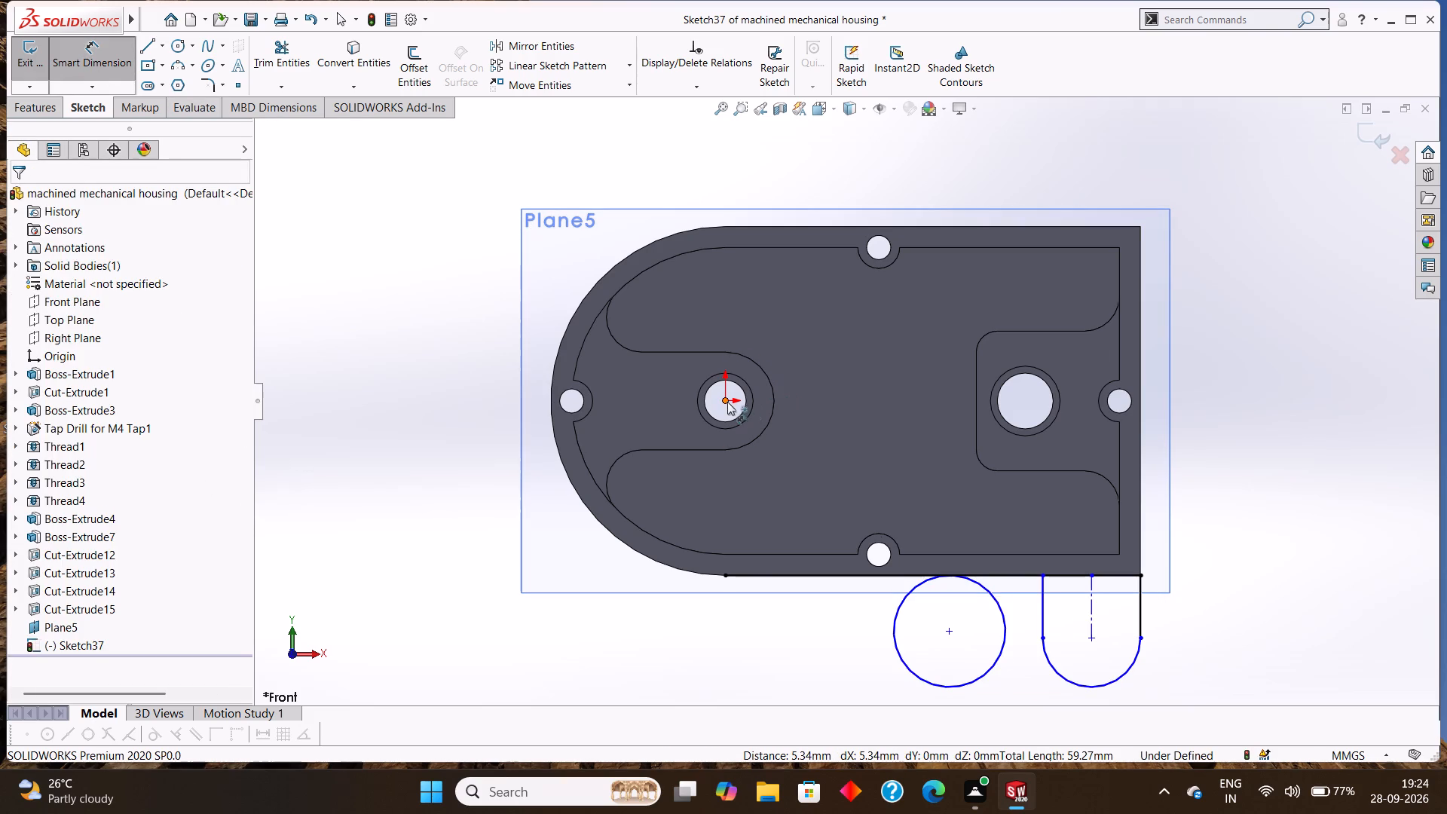
{"action": "left_click", "coordinate": [727, 401]}
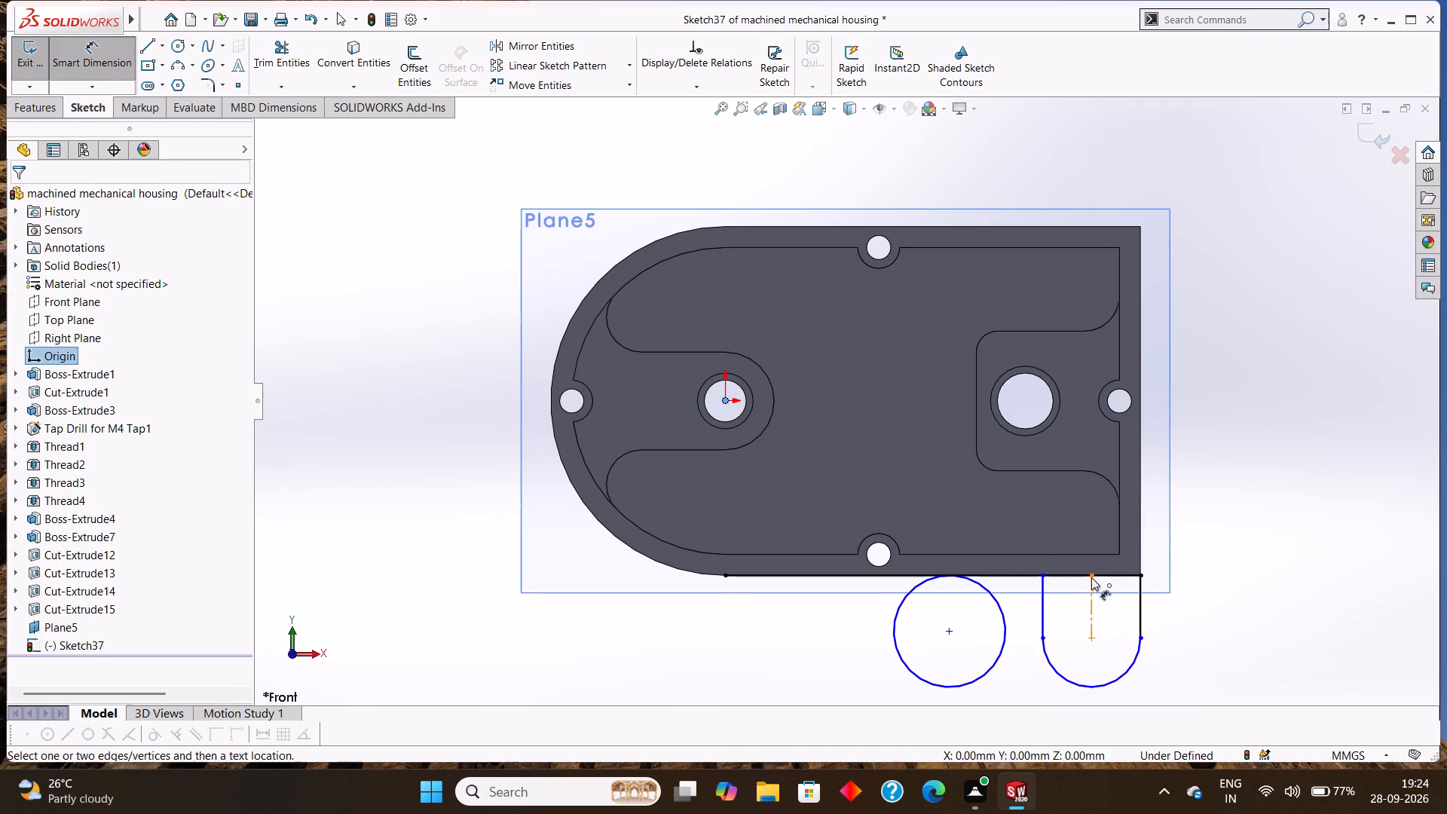
{"action": "left_click", "coordinate": [1094, 639]}
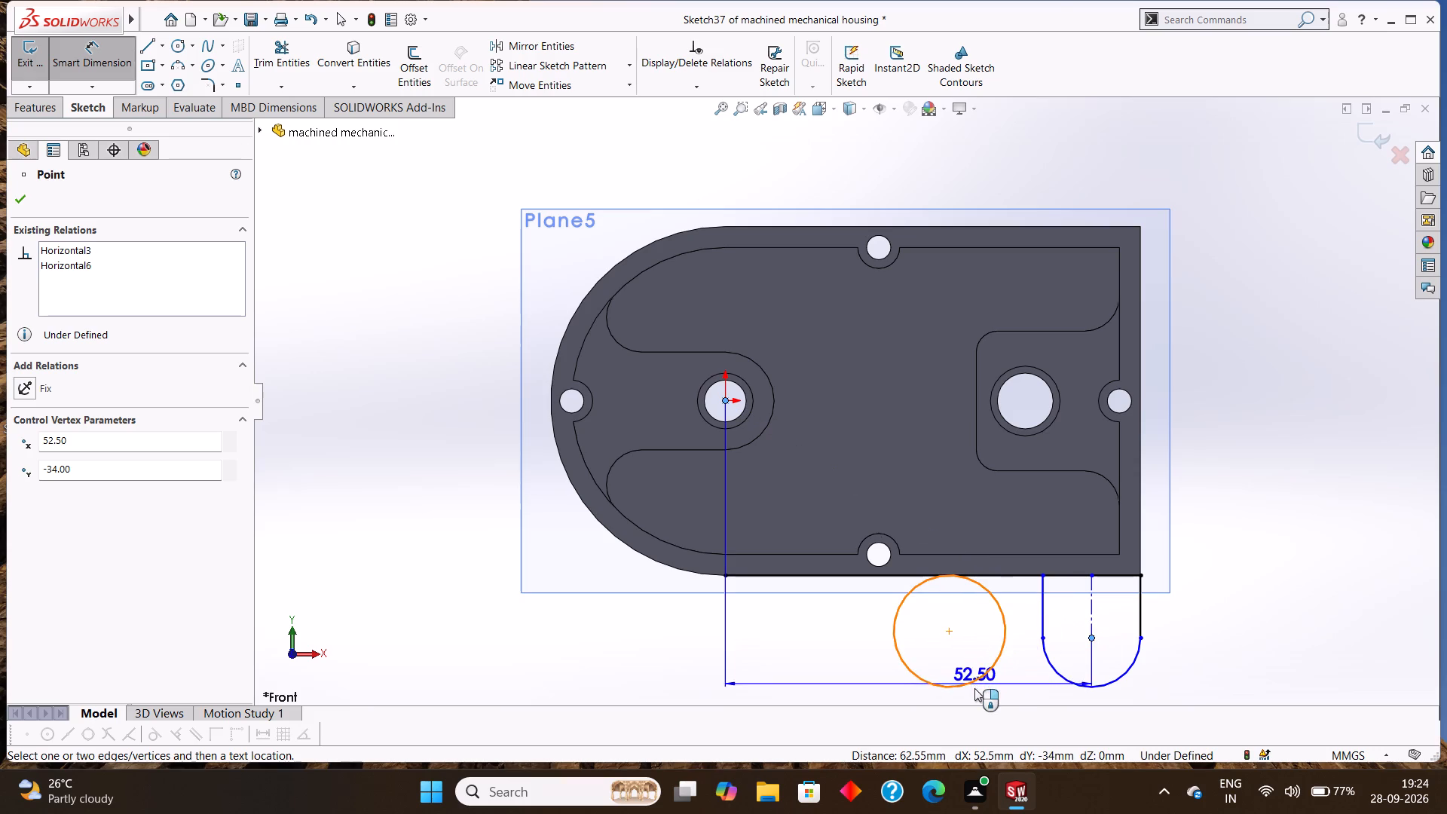
{"action": "left_click", "coordinate": [980, 693]}
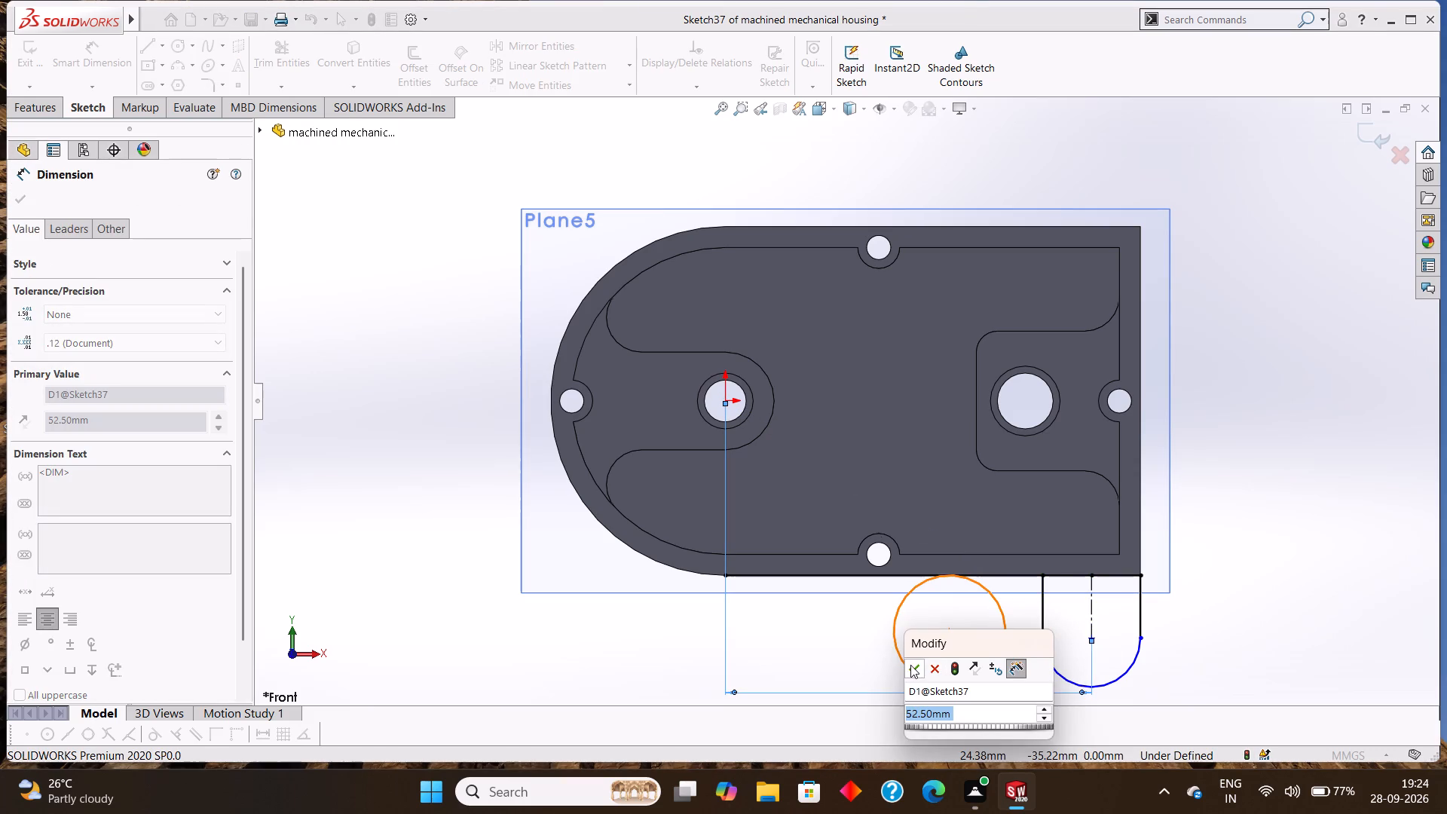
{"action": "left_click", "coordinate": [910, 665]}
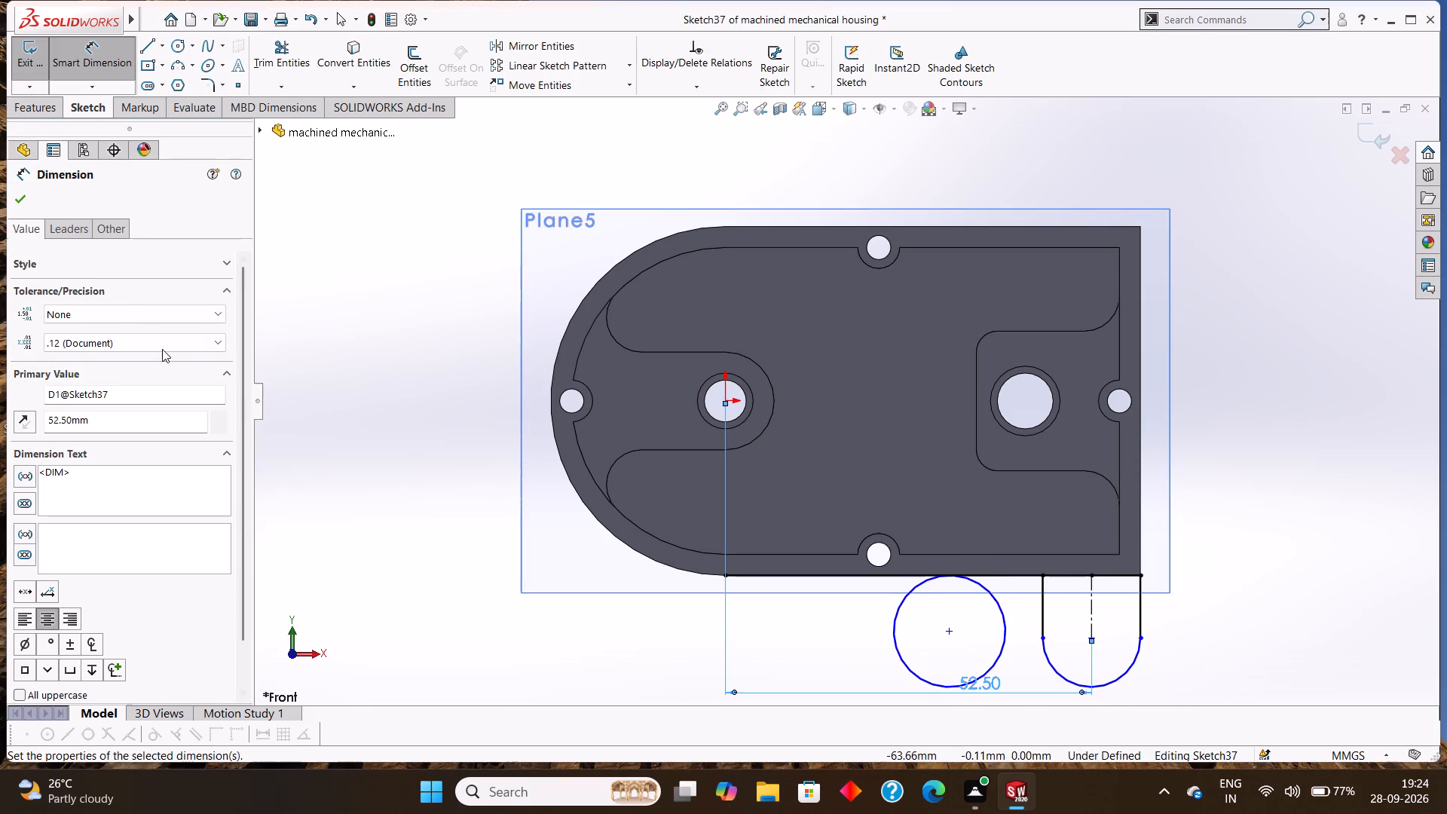
{"action": "left_click", "coordinate": [12, 195]}
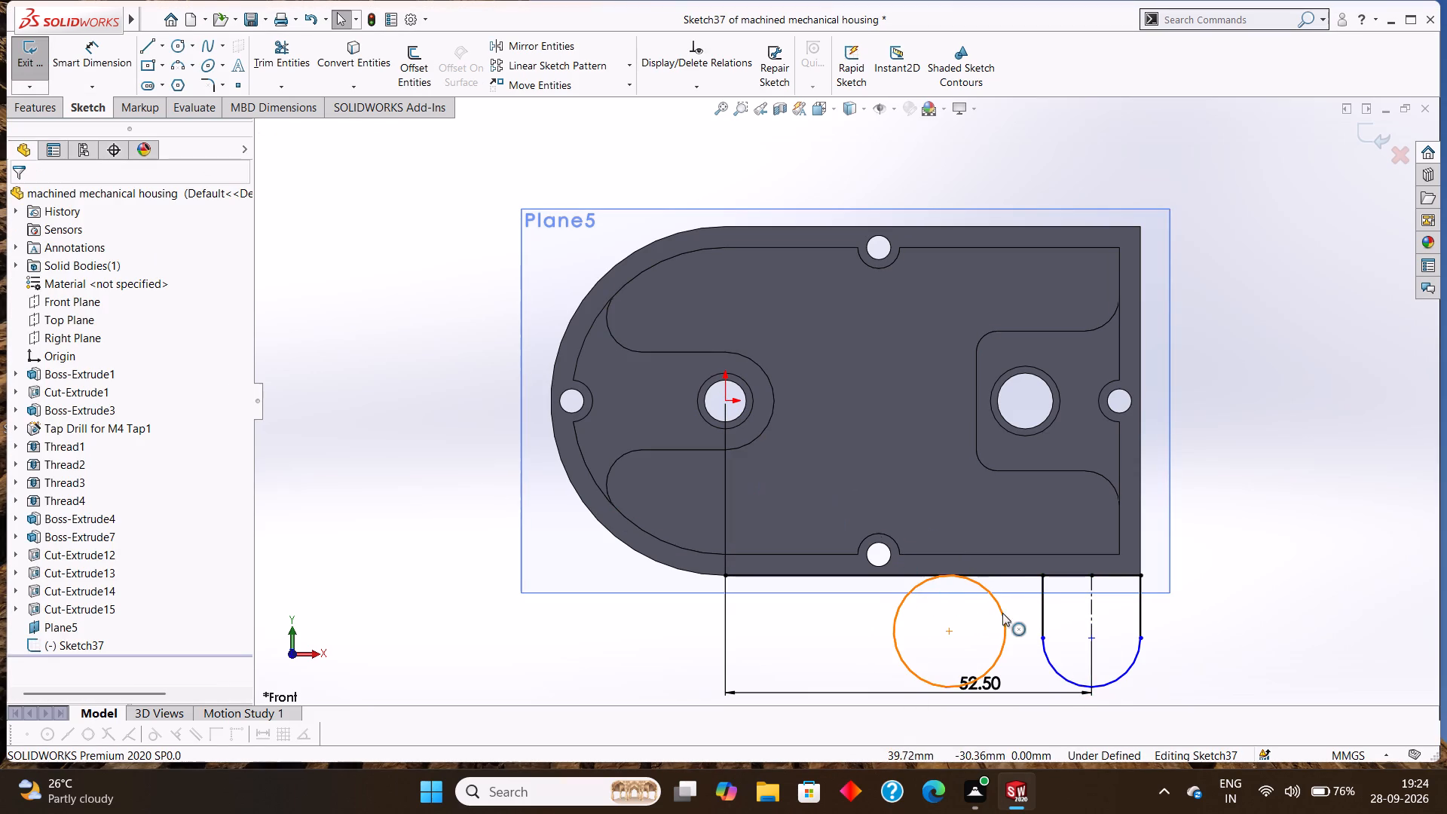
Make the circle tangent to the lug's left vertical line.
{"action": "left_click", "coordinate": [1003, 611]}
{"action": "left_click", "coordinate": [1040, 609], "text": "ctrl"}
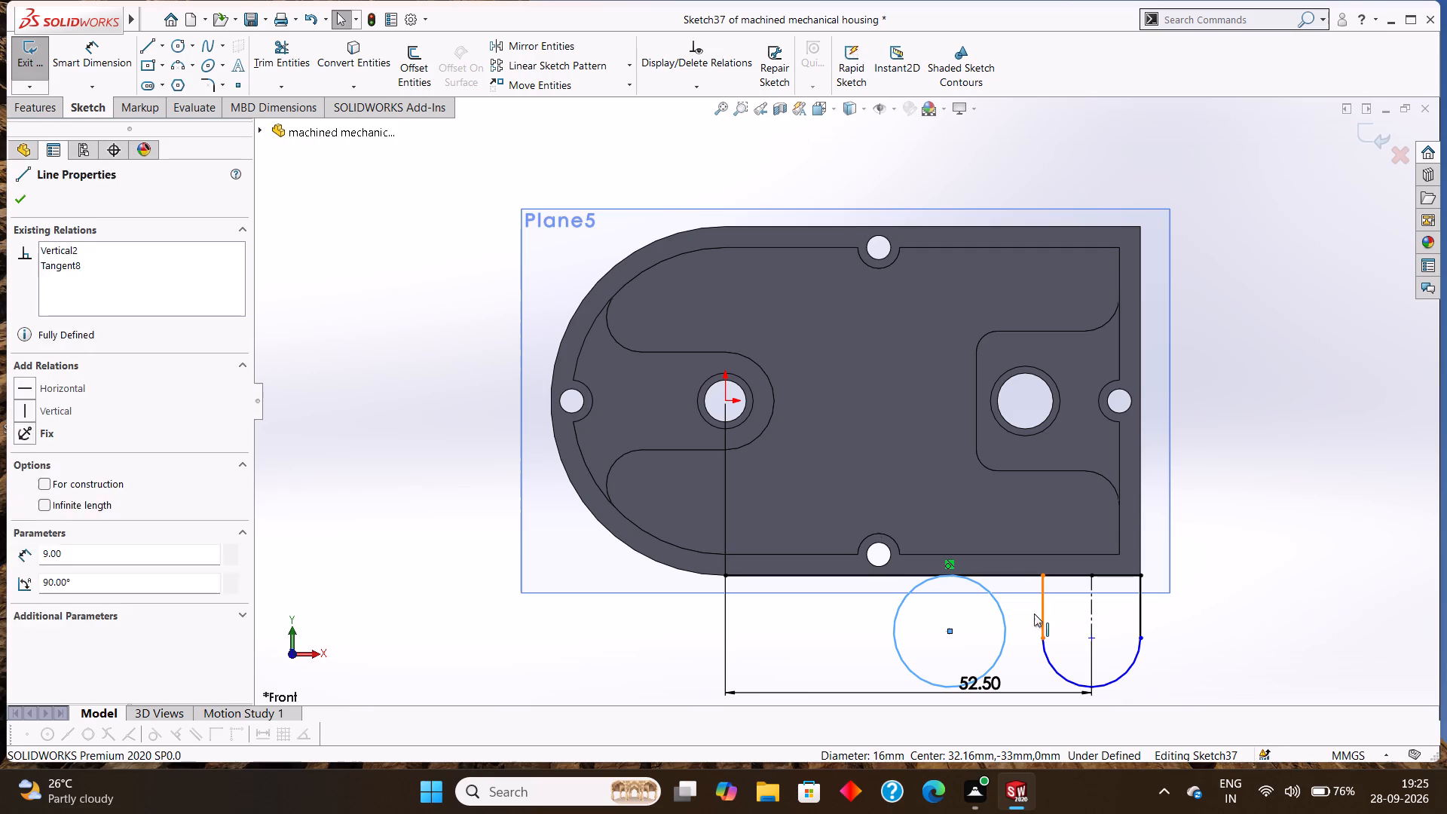
{"action": "left_click", "coordinate": [63, 460]}
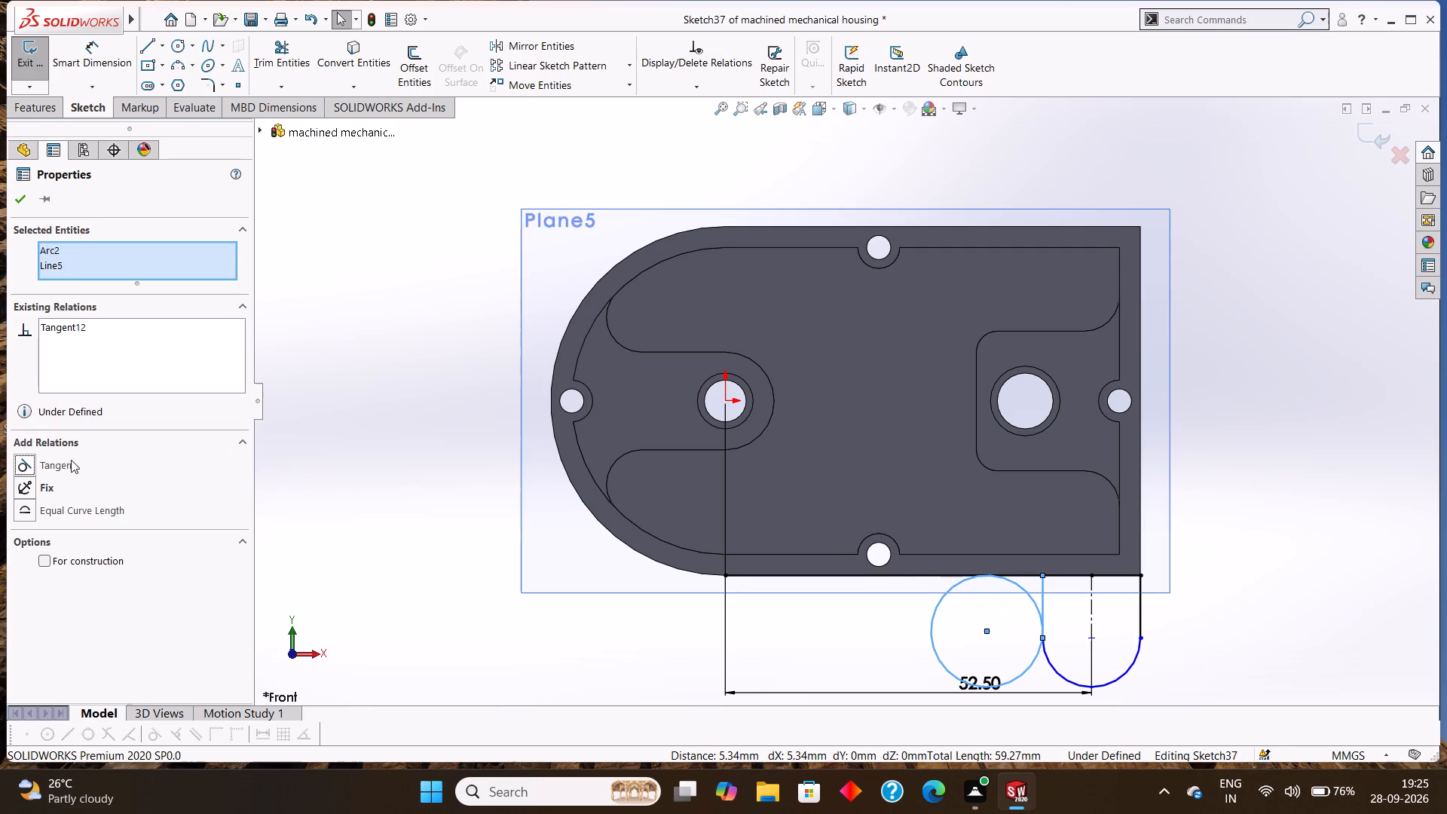
{"action": "left_click", "coordinate": [14, 197]}
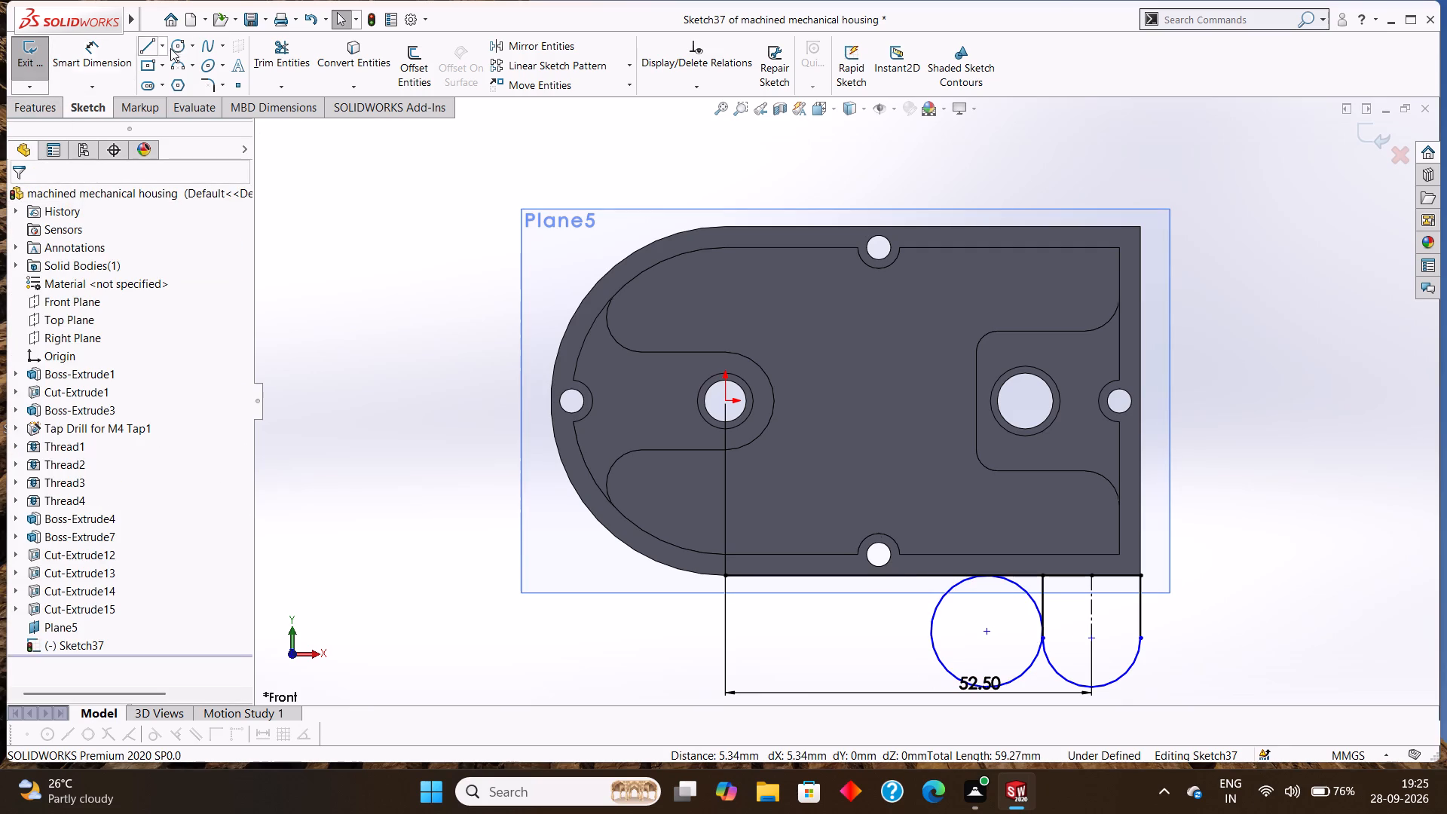
Trim the circle to its upper-right blend arc and remove the enclosed vertical line and bottom-edge segment up to the lug's centreline.
{"action": "left_click", "coordinate": [282, 53]}
{"action": "left_click", "coordinate": [929, 620]}
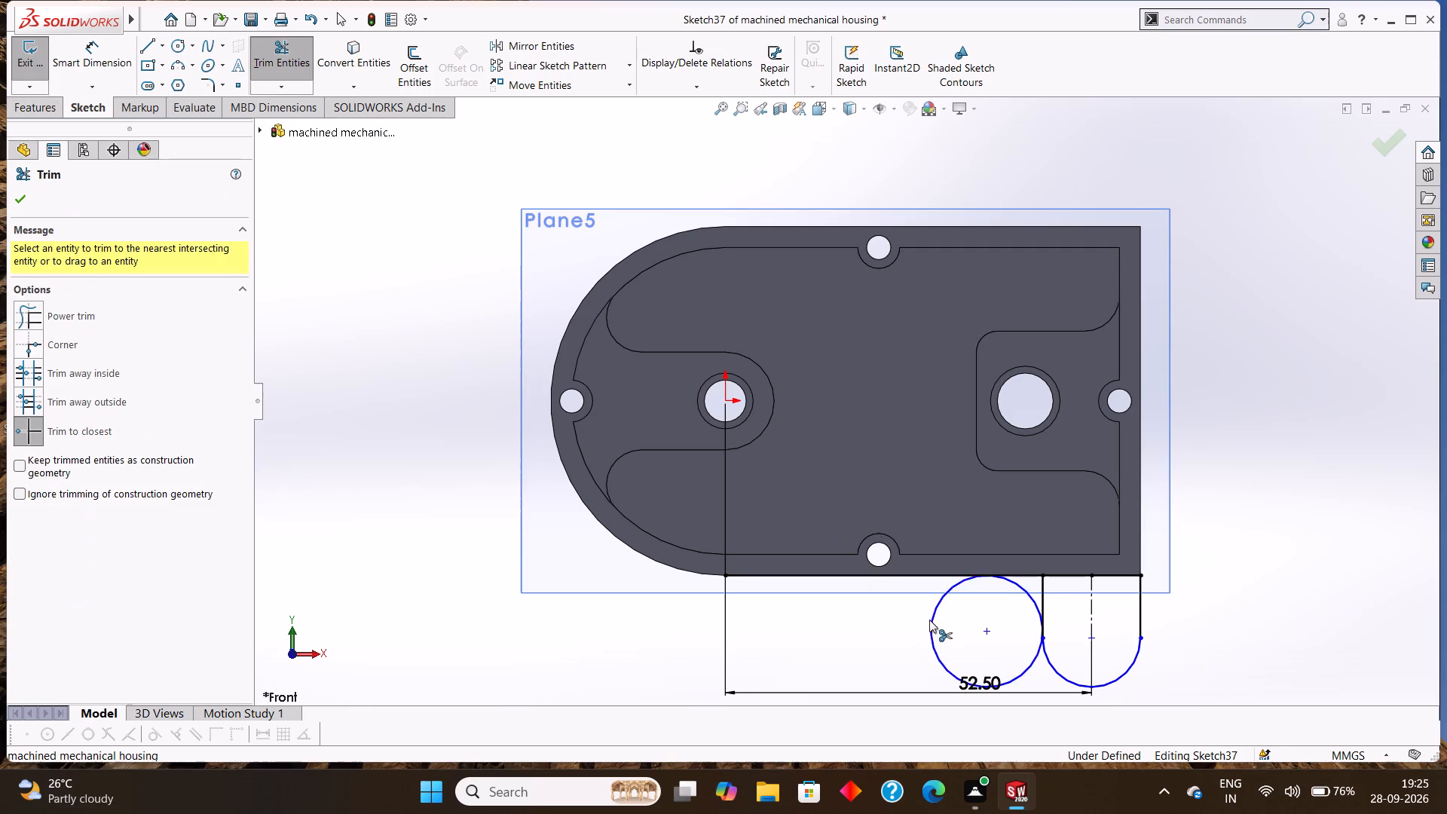
{"action": "scroll", "coordinate": [1052, 633], "scroll_direction": "down", "scroll_amount": 3}
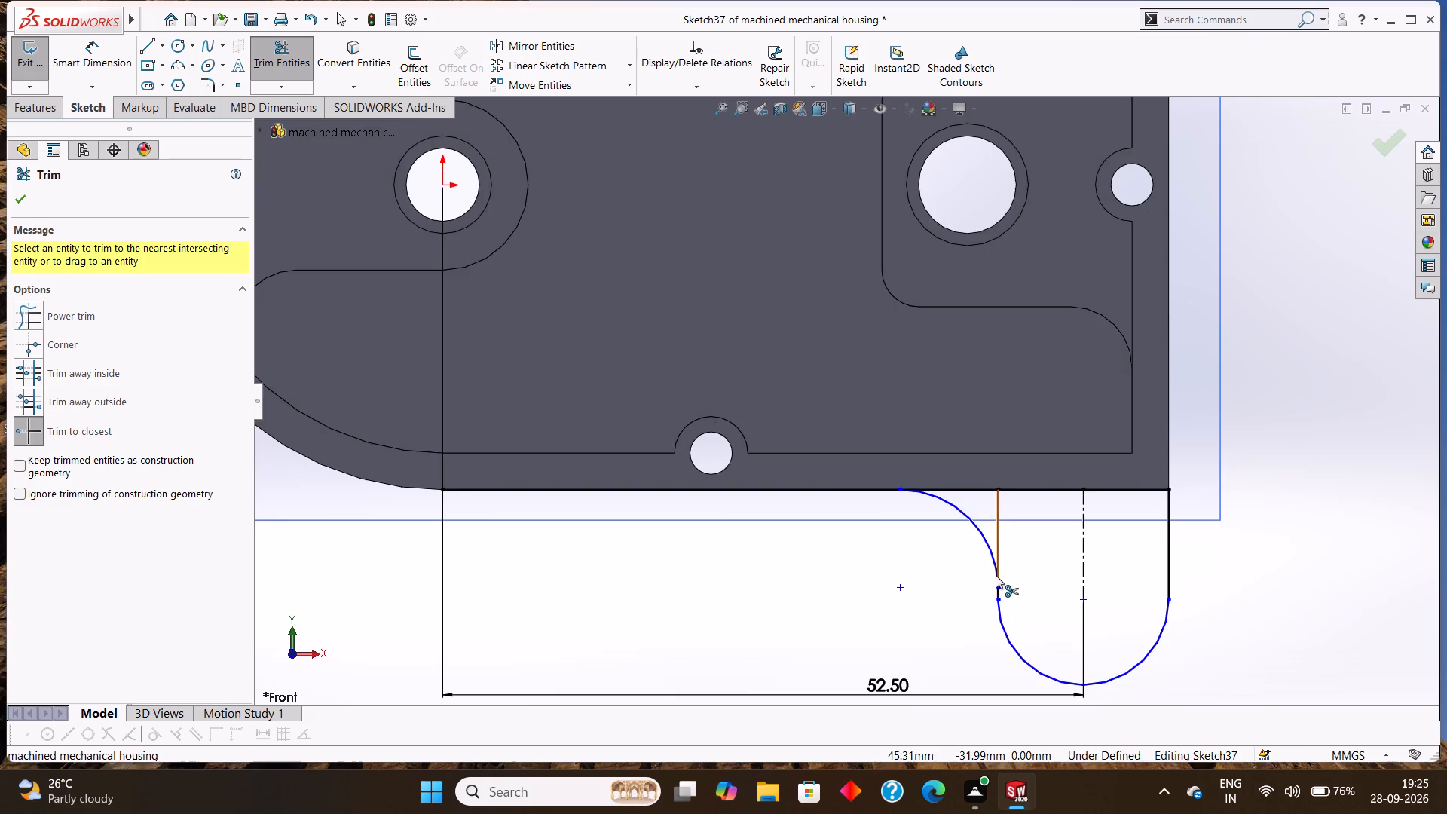
{"action": "scroll", "coordinate": [996, 574], "scroll_direction": "up", "scroll_amount": 2}
{"action": "left_click", "coordinate": [951, 477]}
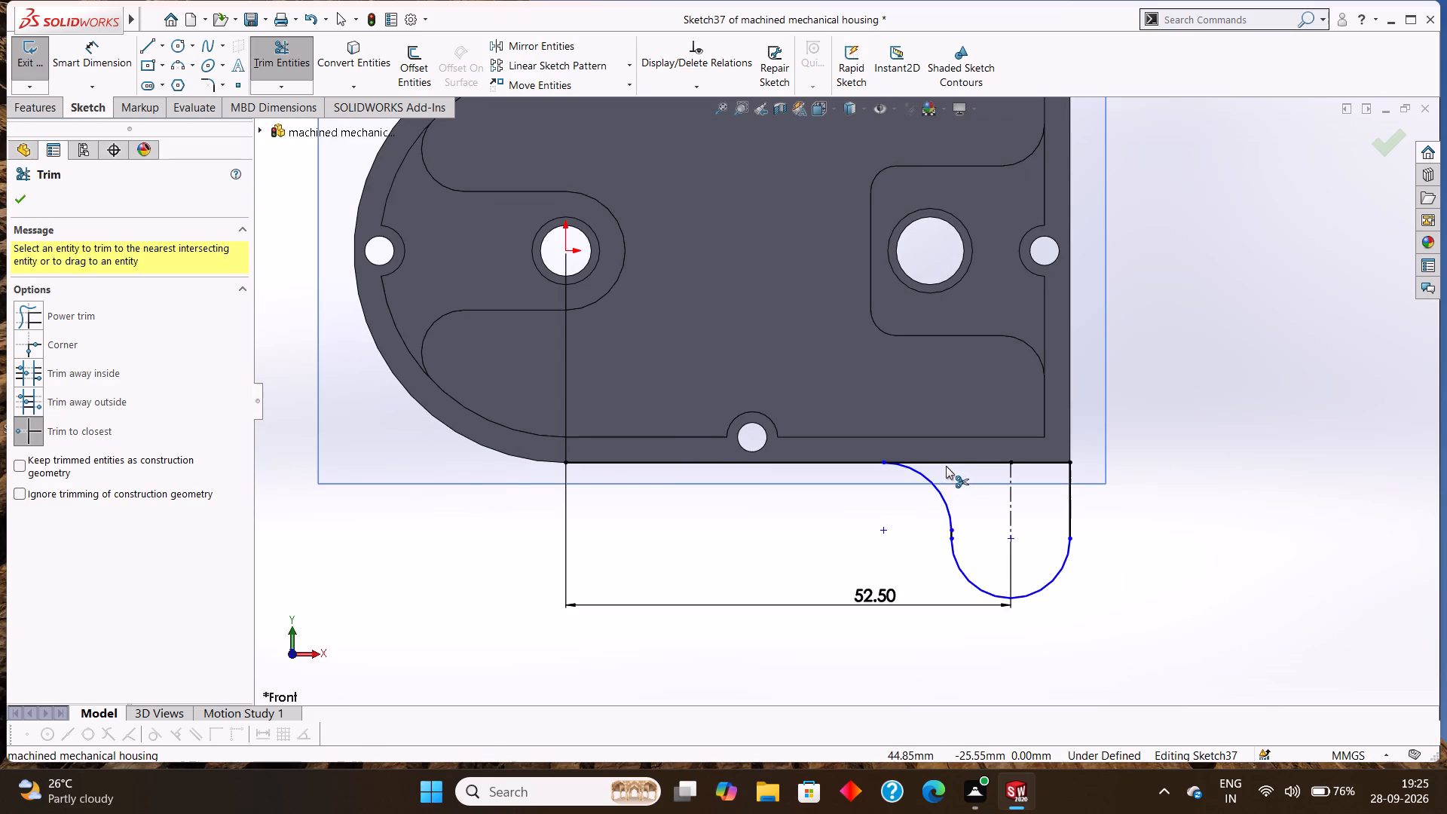
{"action": "left_click", "coordinate": [943, 461]}
{"action": "left_click", "coordinate": [16, 202]}
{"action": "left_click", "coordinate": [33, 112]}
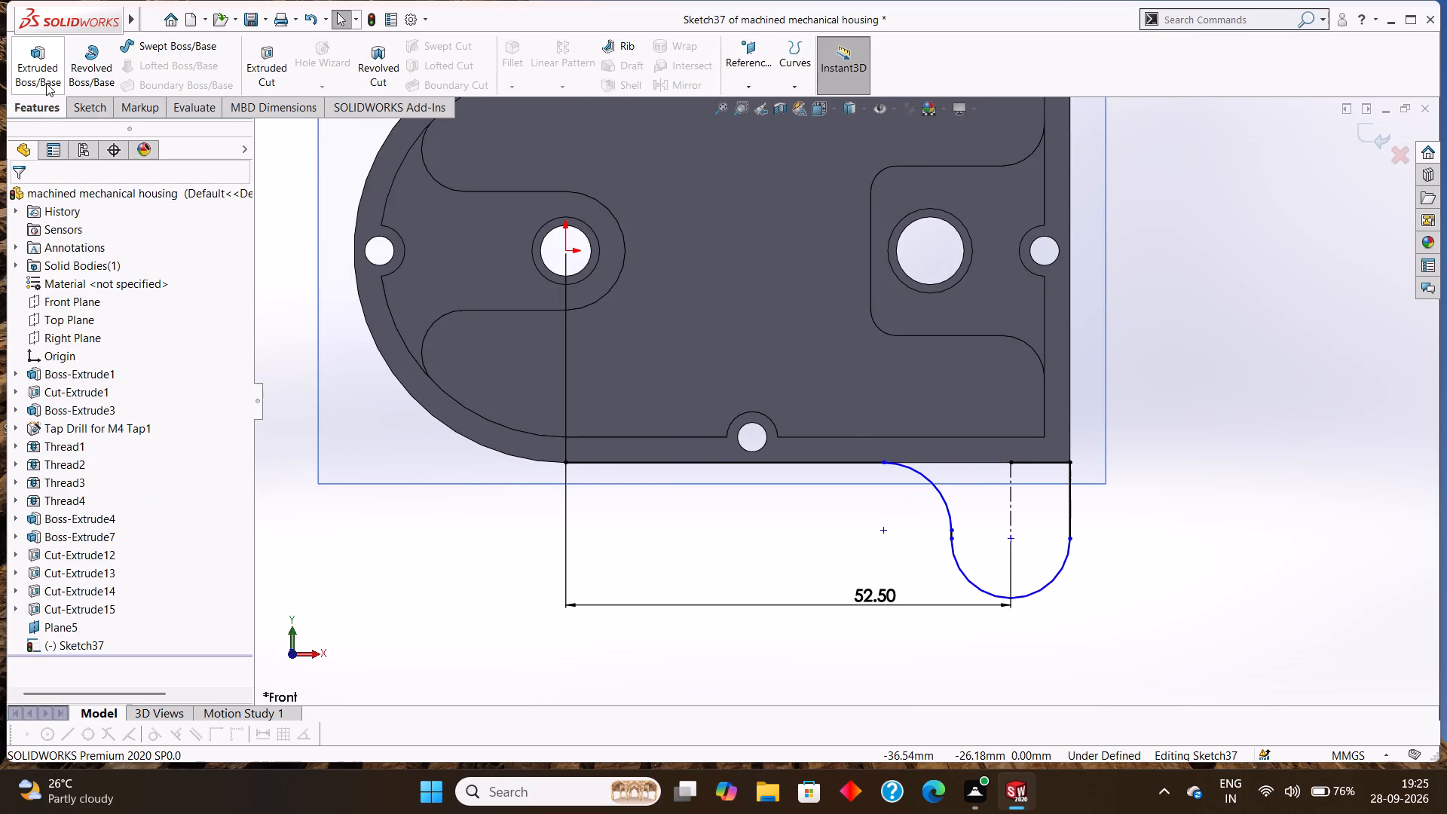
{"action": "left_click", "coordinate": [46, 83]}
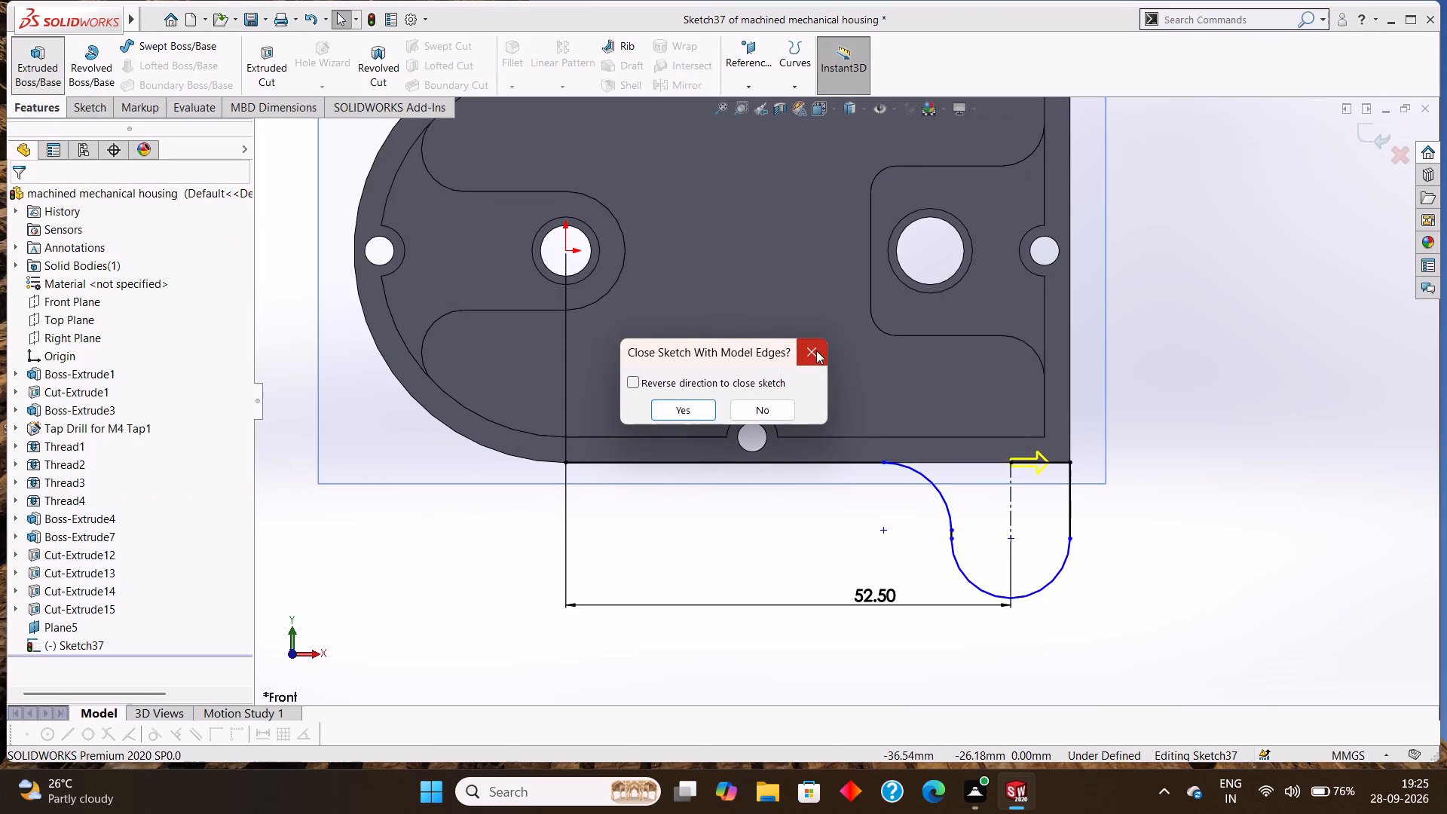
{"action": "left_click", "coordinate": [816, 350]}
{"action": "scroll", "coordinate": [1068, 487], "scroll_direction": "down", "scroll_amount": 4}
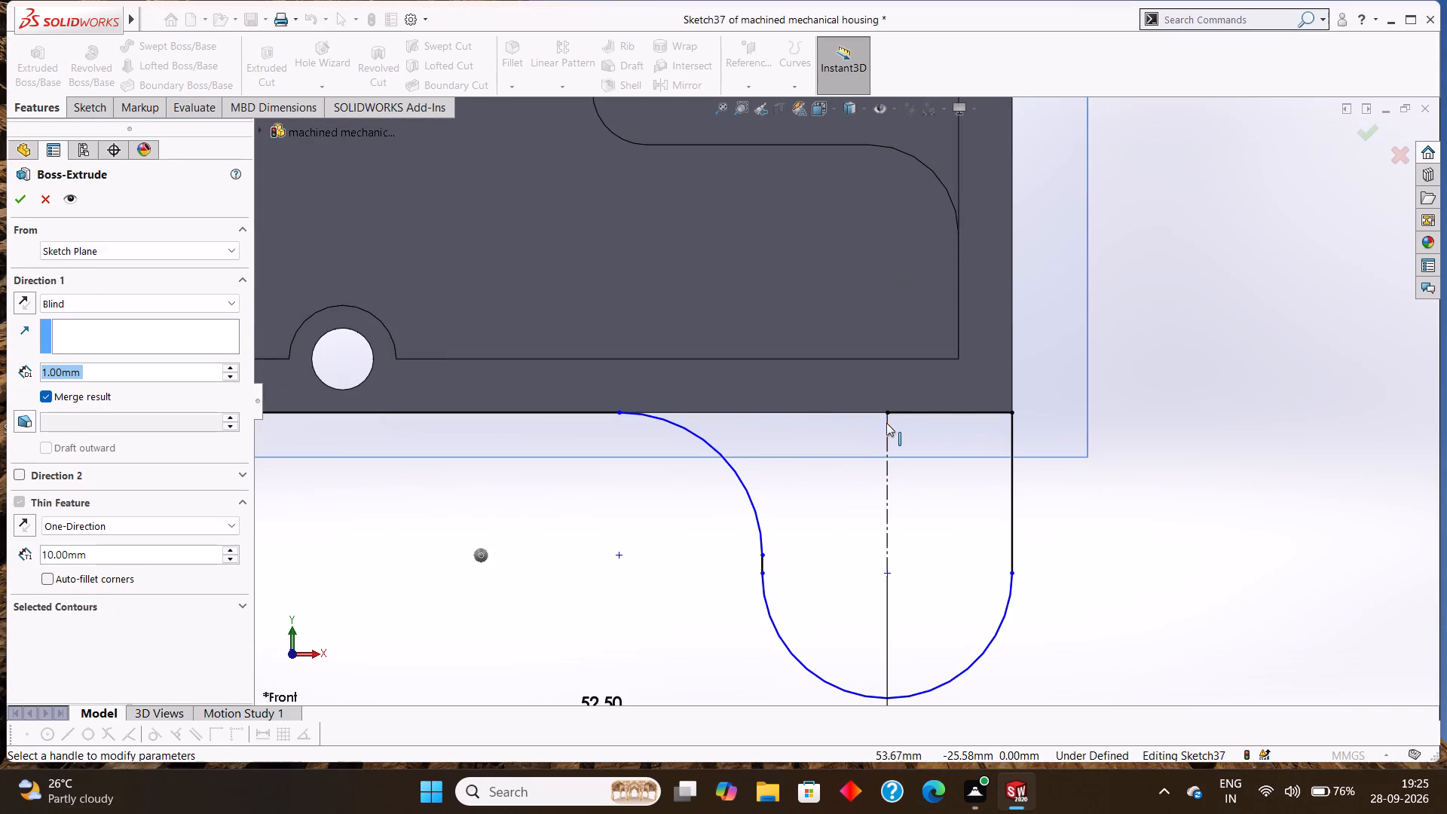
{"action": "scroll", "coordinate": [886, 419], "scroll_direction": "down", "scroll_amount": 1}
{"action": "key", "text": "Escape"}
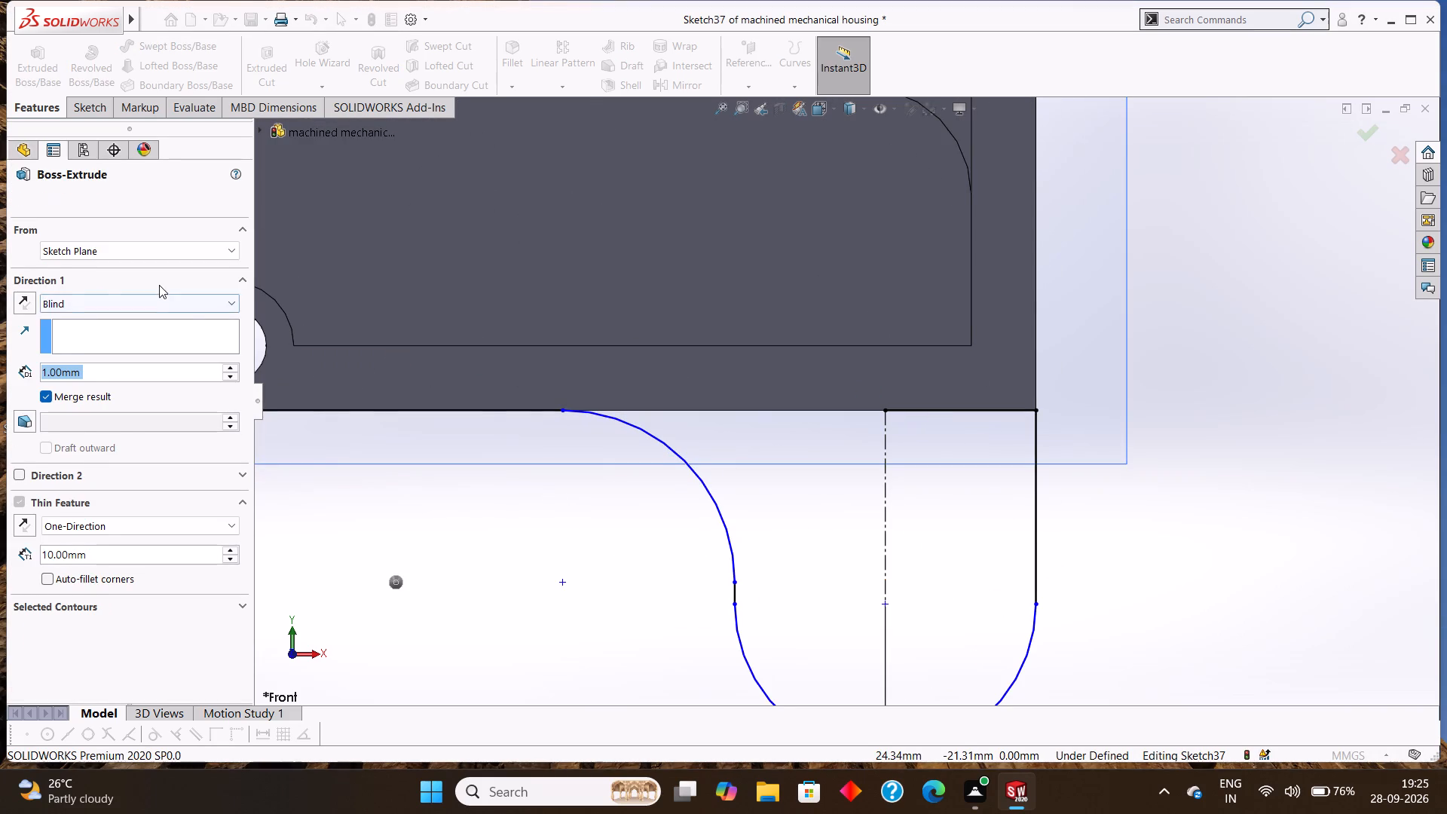
Trim the remaining bottom-edge segment between the lug's centreline and the housing's right corner.
{"action": "left_click", "coordinate": [99, 103]}
{"action": "left_click", "coordinate": [259, 60]}
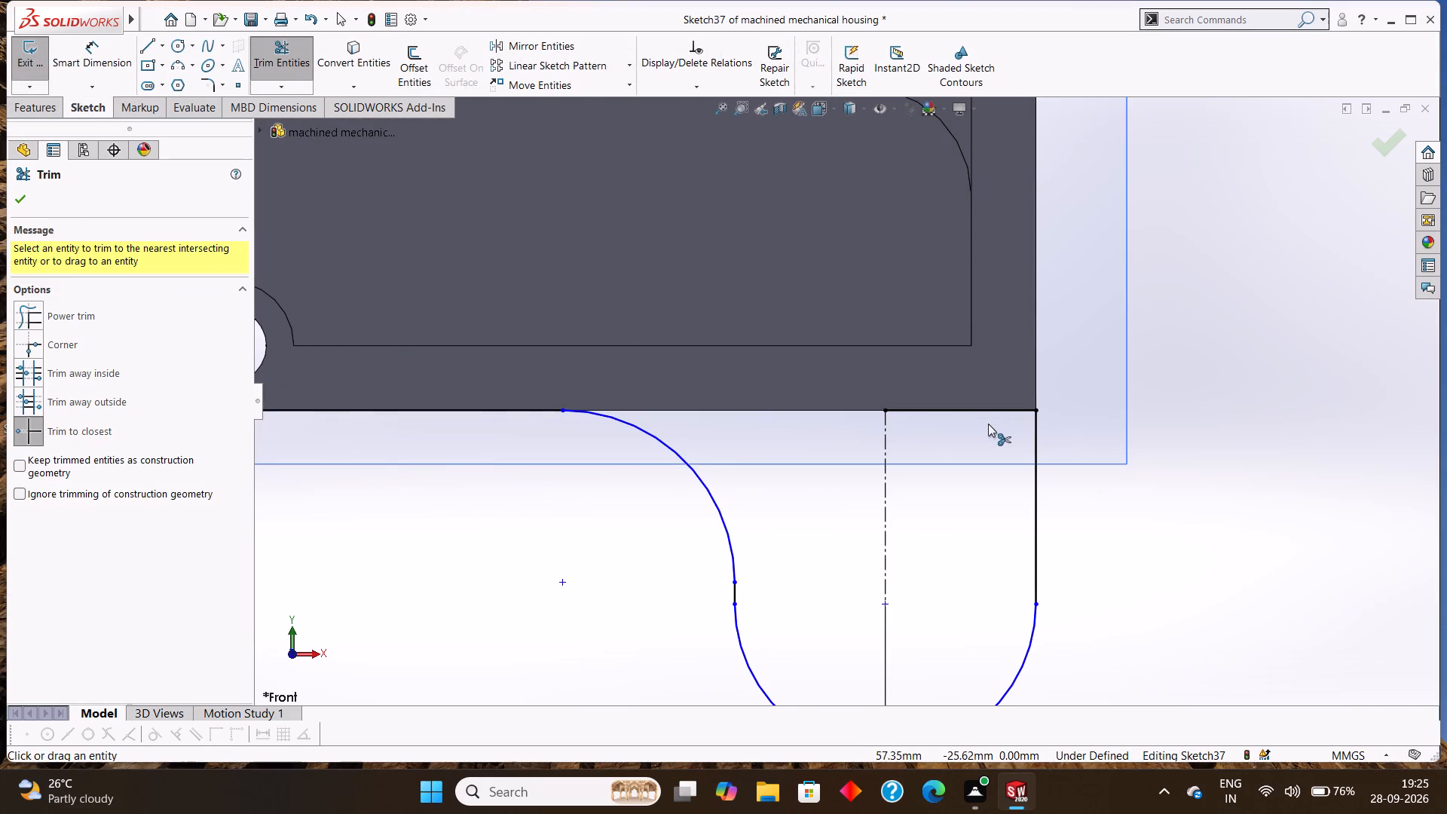
{"action": "left_click", "coordinate": [968, 406]}
{"action": "scroll", "coordinate": [967, 405], "scroll_direction": "up", "scroll_amount": 3}
{"action": "left_click", "coordinate": [17, 190]}
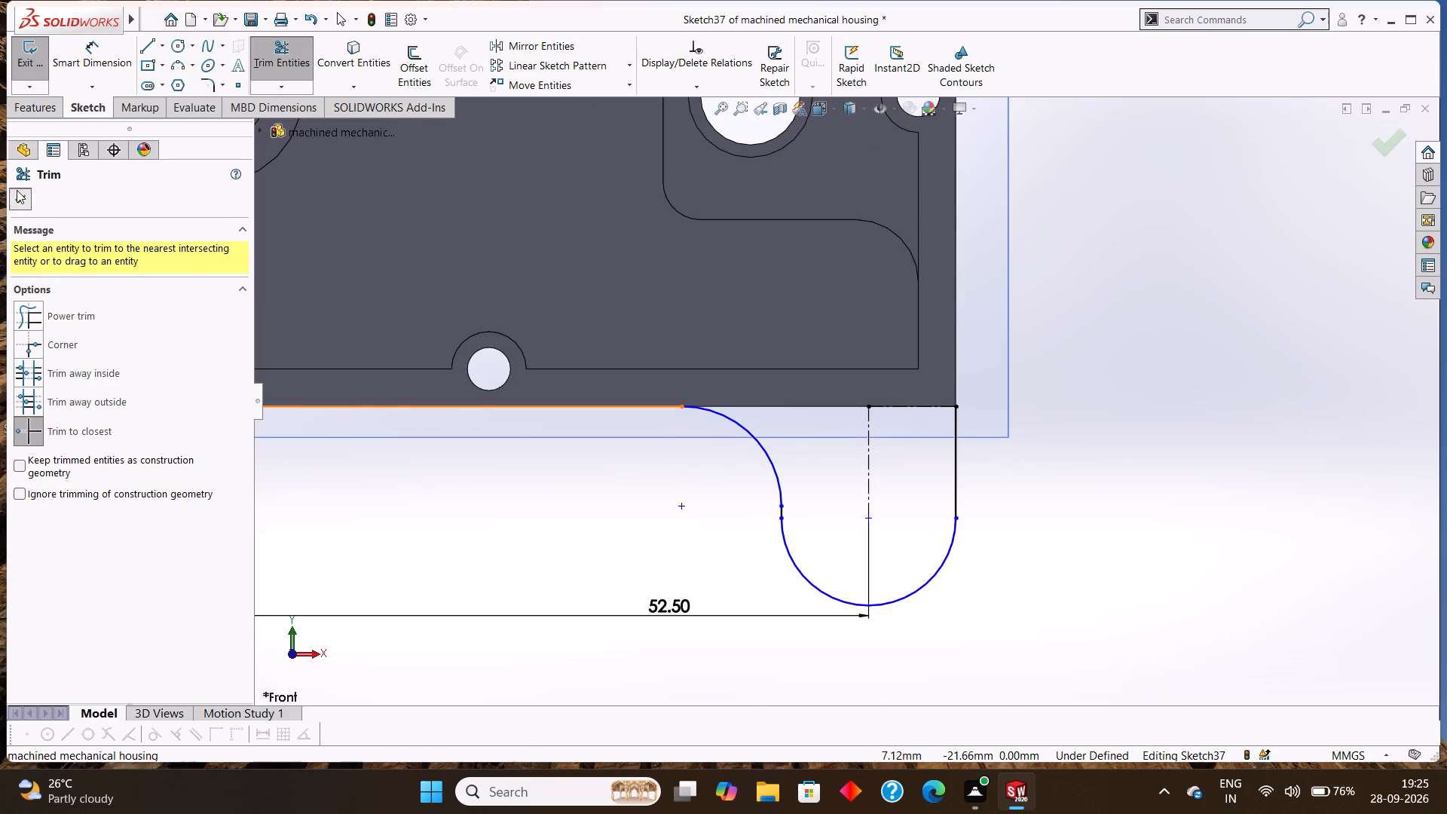
Close the open lug sketch with the housing's model edges through a trial boss extrusion, inspect the preview and cancel the extrusion.
{"action": "left_click", "coordinate": [36, 109]}
{"action": "left_click", "coordinate": [42, 74]}
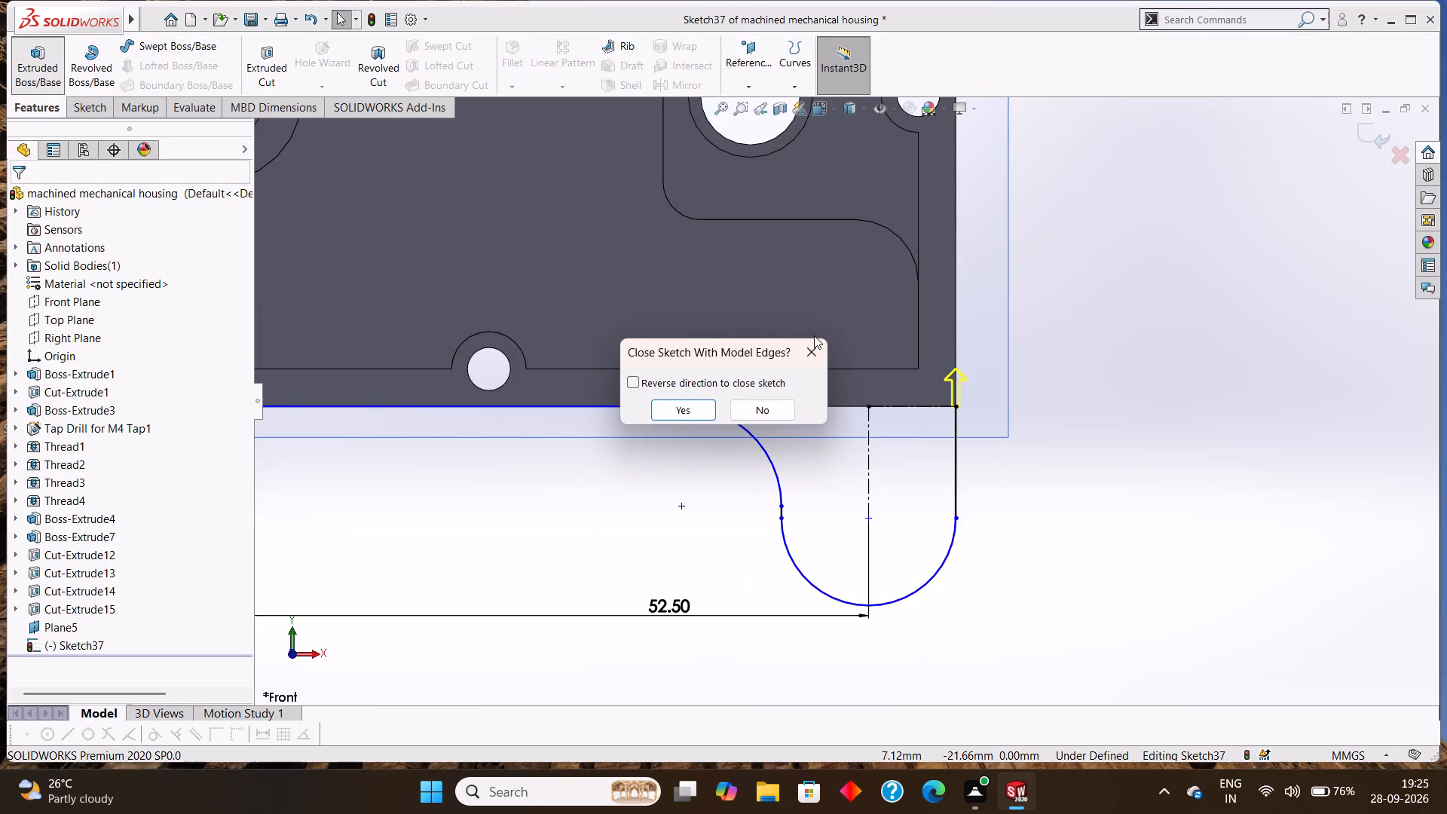
{"action": "scroll", "coordinate": [1086, 484], "scroll_direction": "up", "scroll_amount": 3}
{"action": "scroll", "coordinate": [964, 336], "scroll_direction": "up", "scroll_amount": 2}
{"action": "left_click", "coordinate": [693, 405]}
{"action": "scroll", "coordinate": [1155, 453], "scroll_direction": "up", "scroll_amount": 4}
{"action": "middle_click_drag", "start_coordinate": [1155, 508], "coordinate": [1137, 330]}
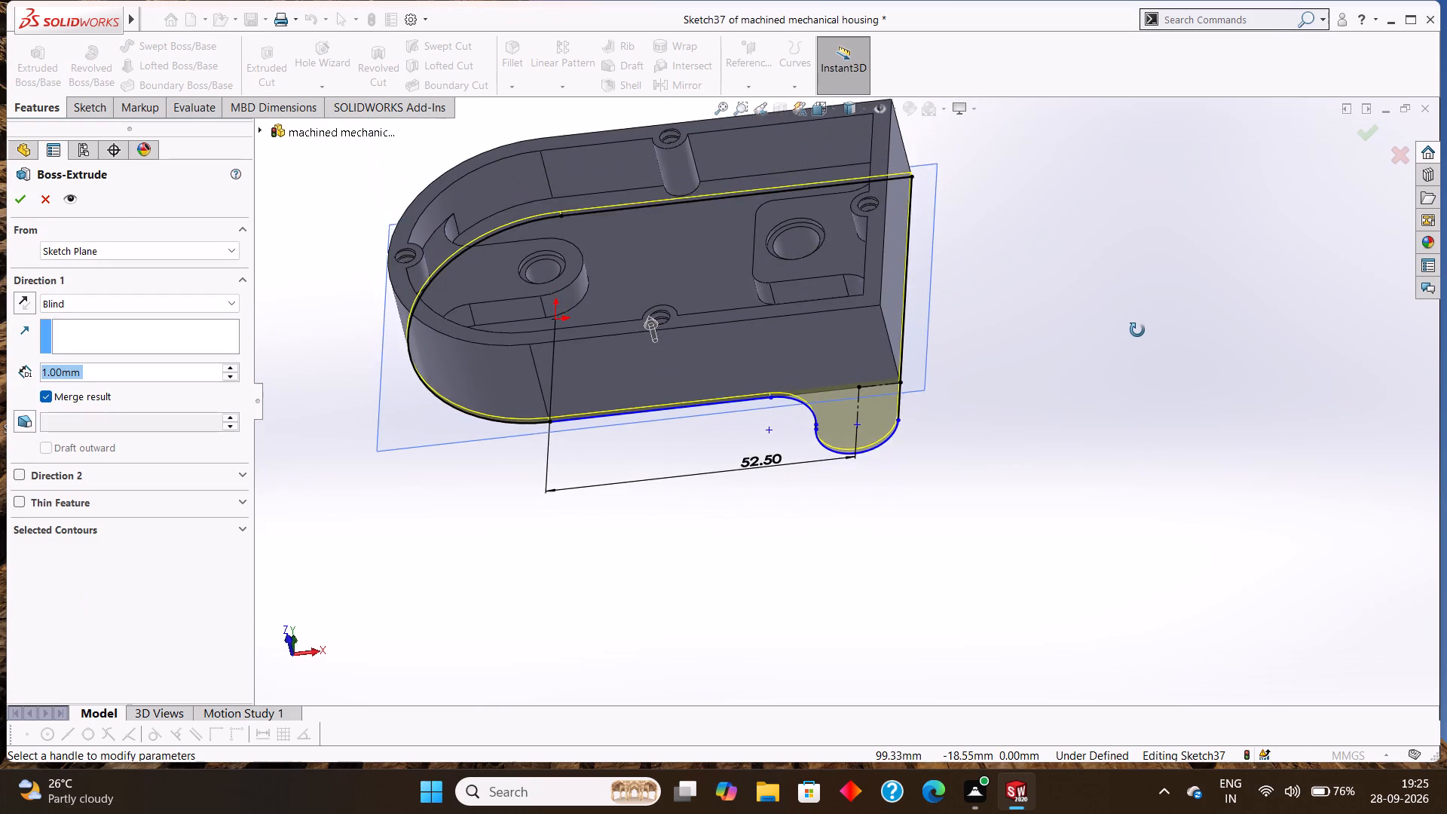
{"action": "middle_click_drag", "start_coordinate": [1137, 330], "coordinate": [1143, 297]}
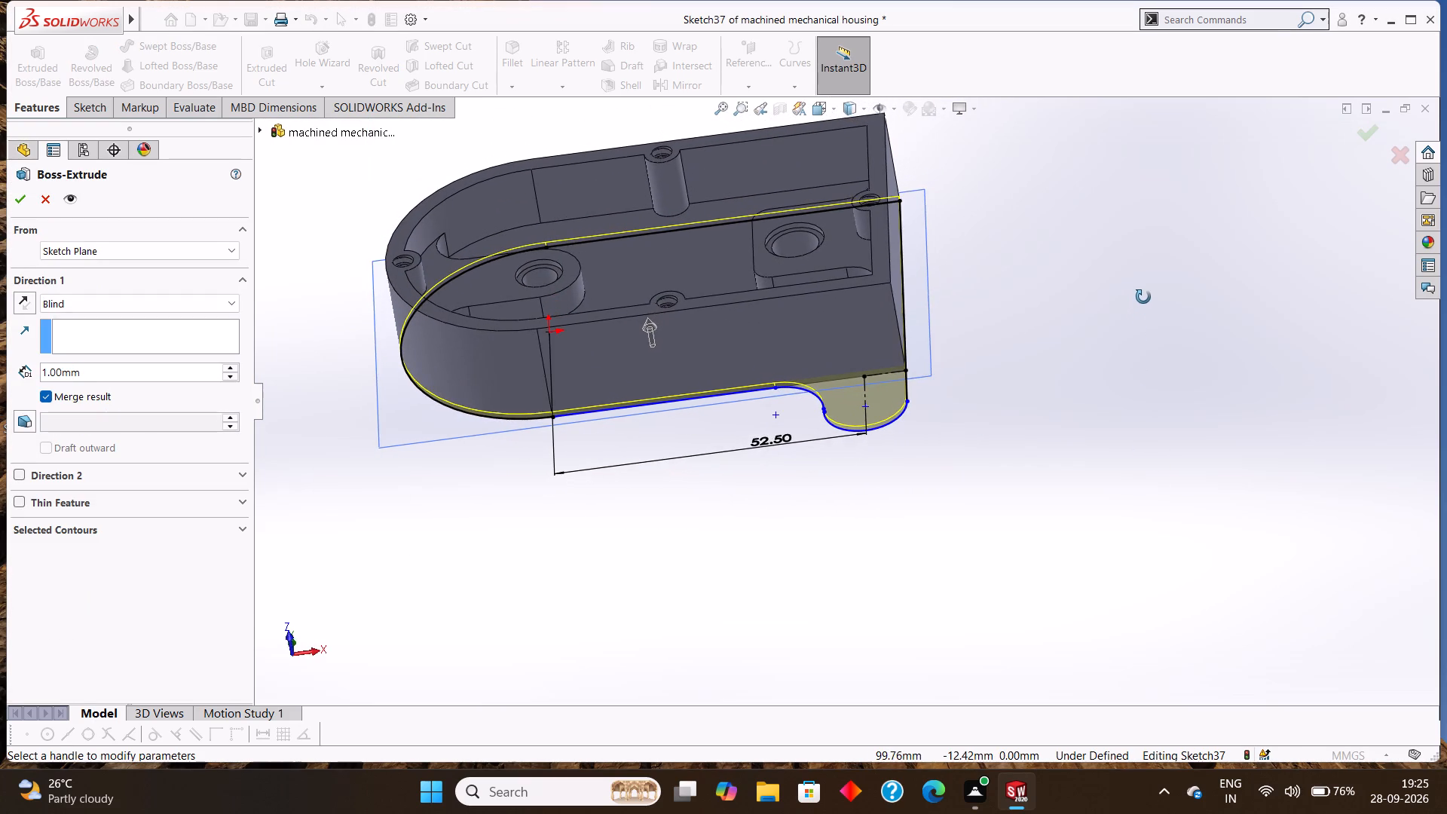
{"action": "middle_click_drag", "start_coordinate": [1143, 297], "coordinate": [1148, 482]}
{"action": "scroll", "coordinate": [1146, 479], "scroll_direction": "up", "scroll_amount": 2}
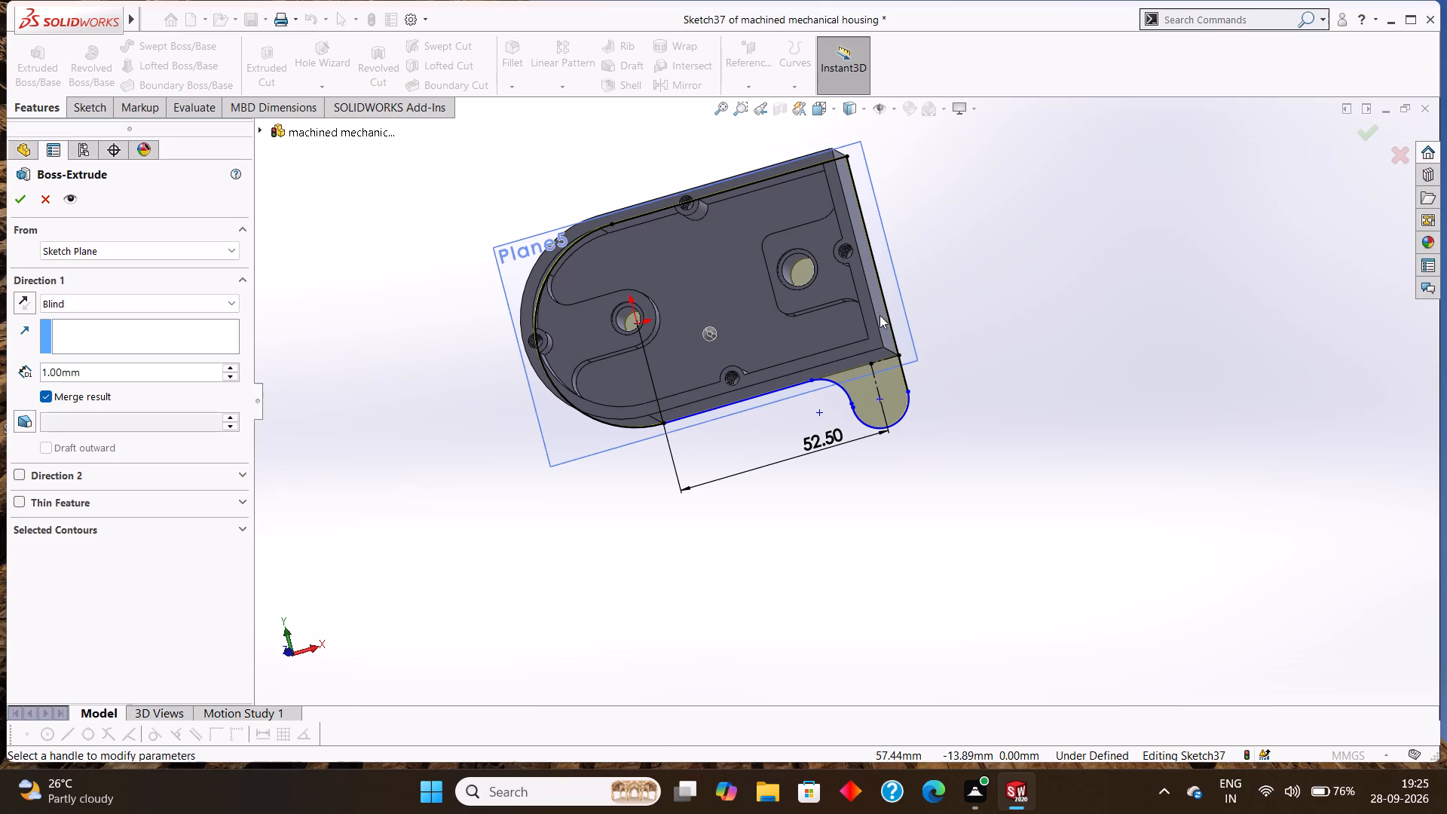
{"action": "scroll", "coordinate": [880, 316], "scroll_direction": "down", "scroll_amount": 2}
{"action": "key", "text": "Escape"}
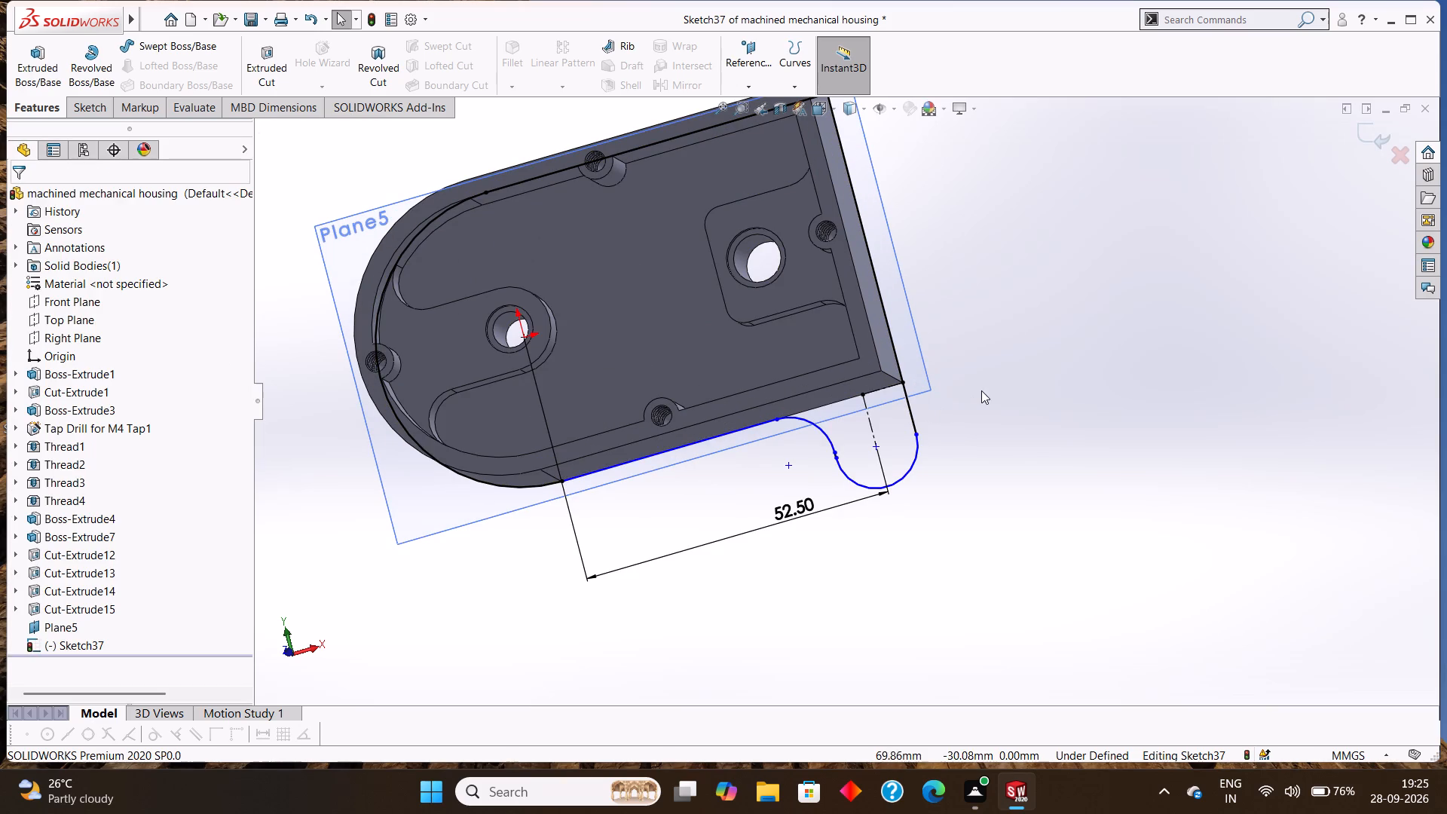
Draw a 22 mm horizontal line from the lug's blend arc endpoint to the housing's lower-right corner, viewed normal to the sketch.
{"action": "left_click", "coordinate": [906, 344]}
{"action": "key", "text": "ctrl+8"}
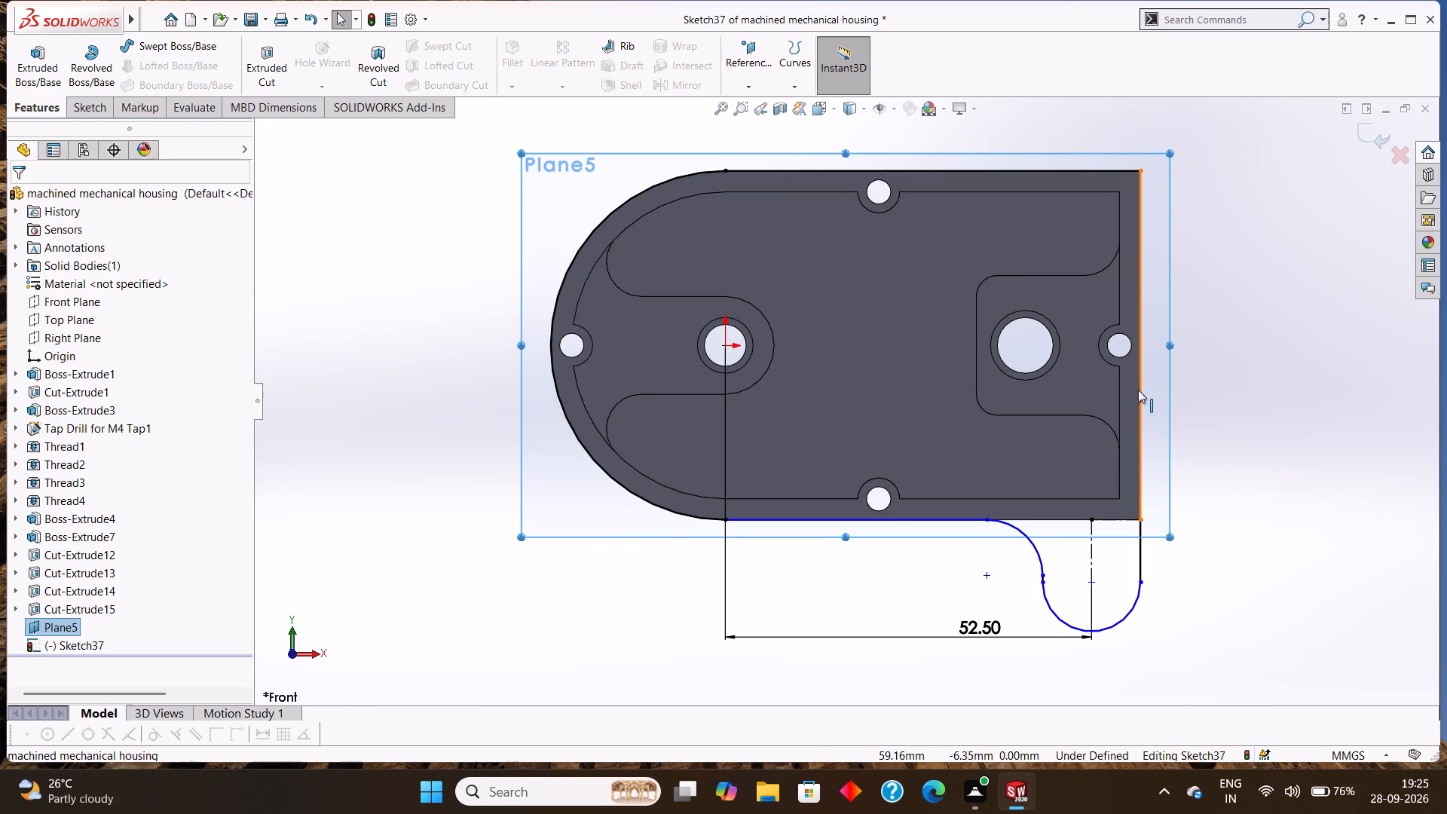
{"action": "key", "text": "Escape"}
{"action": "key", "text": "Escape"}
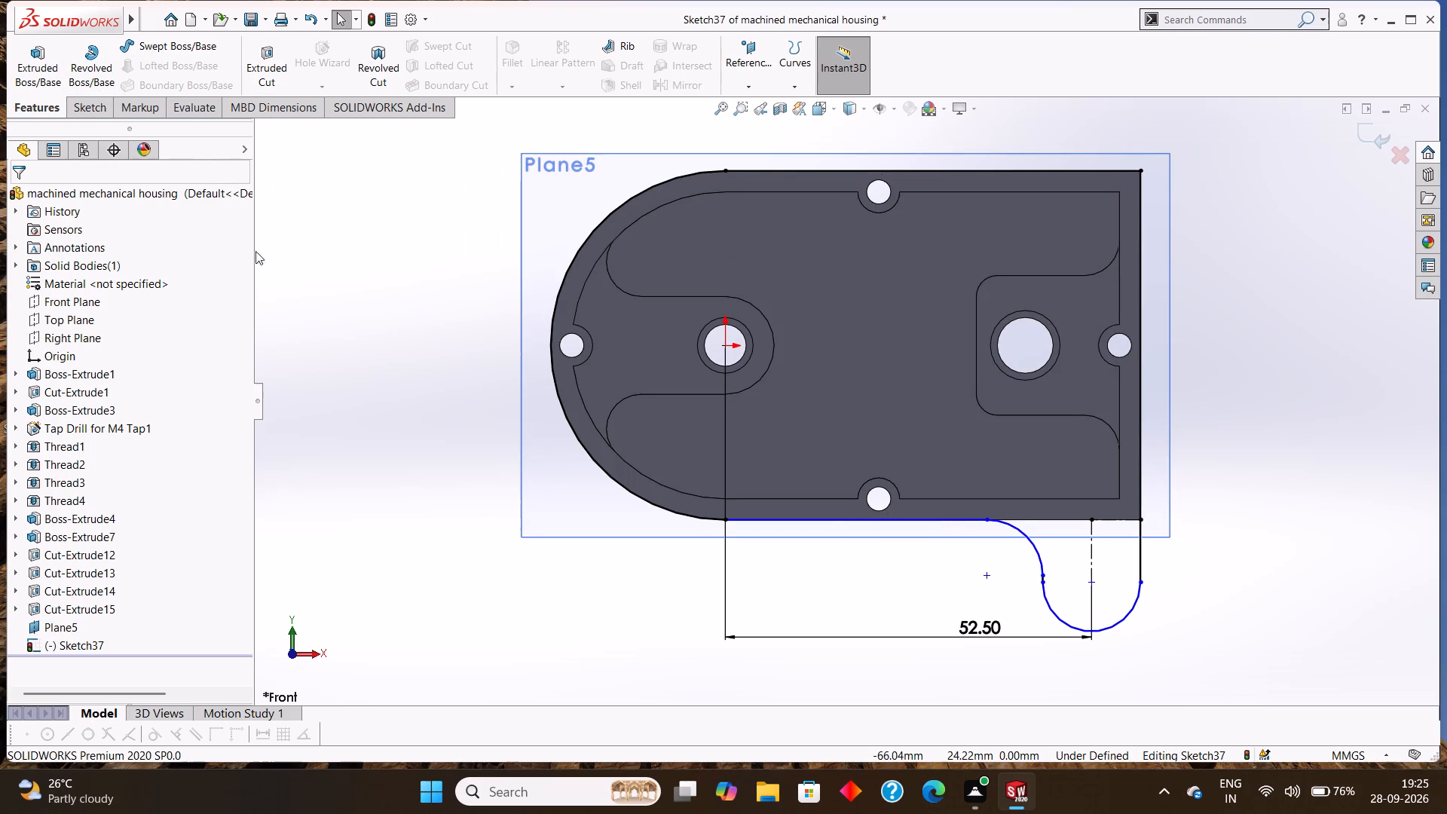
{"action": "right_click", "coordinate": [574, 510]}
{"action": "key", "text": "Escape"}
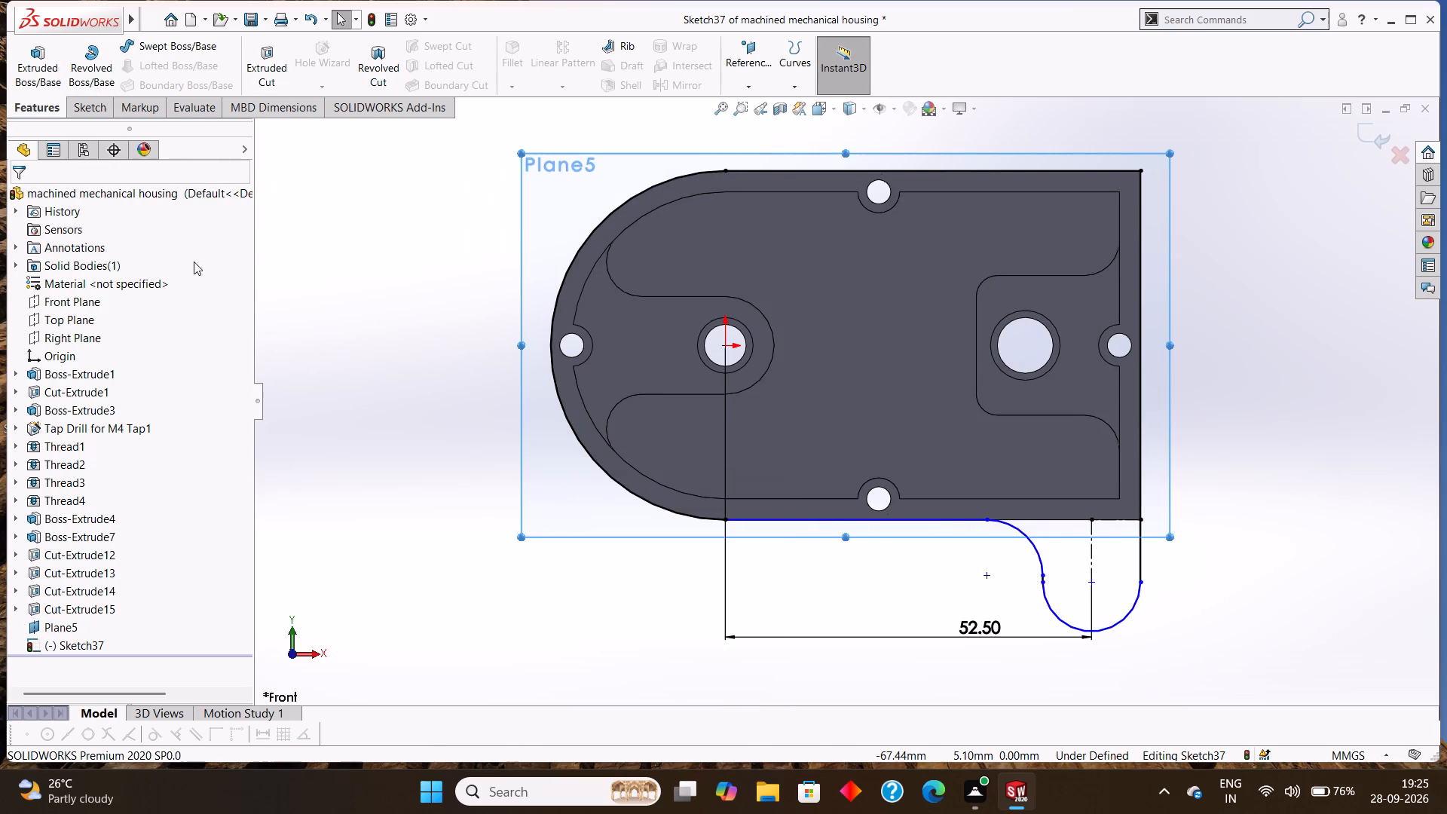
{"action": "left_click", "coordinate": [102, 109]}
{"action": "left_click", "coordinate": [145, 47]}
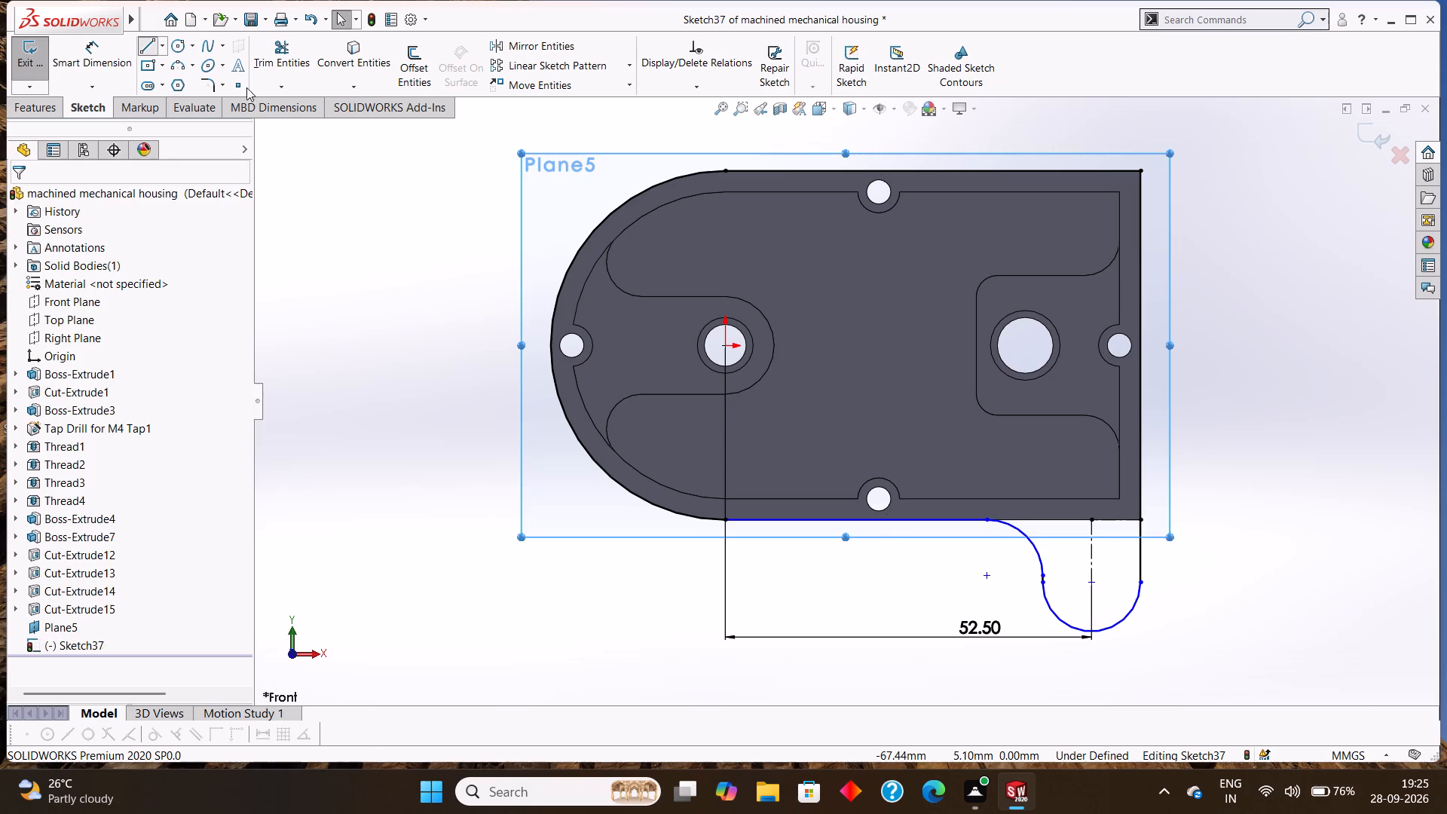
{"action": "left_click", "coordinate": [987, 516]}
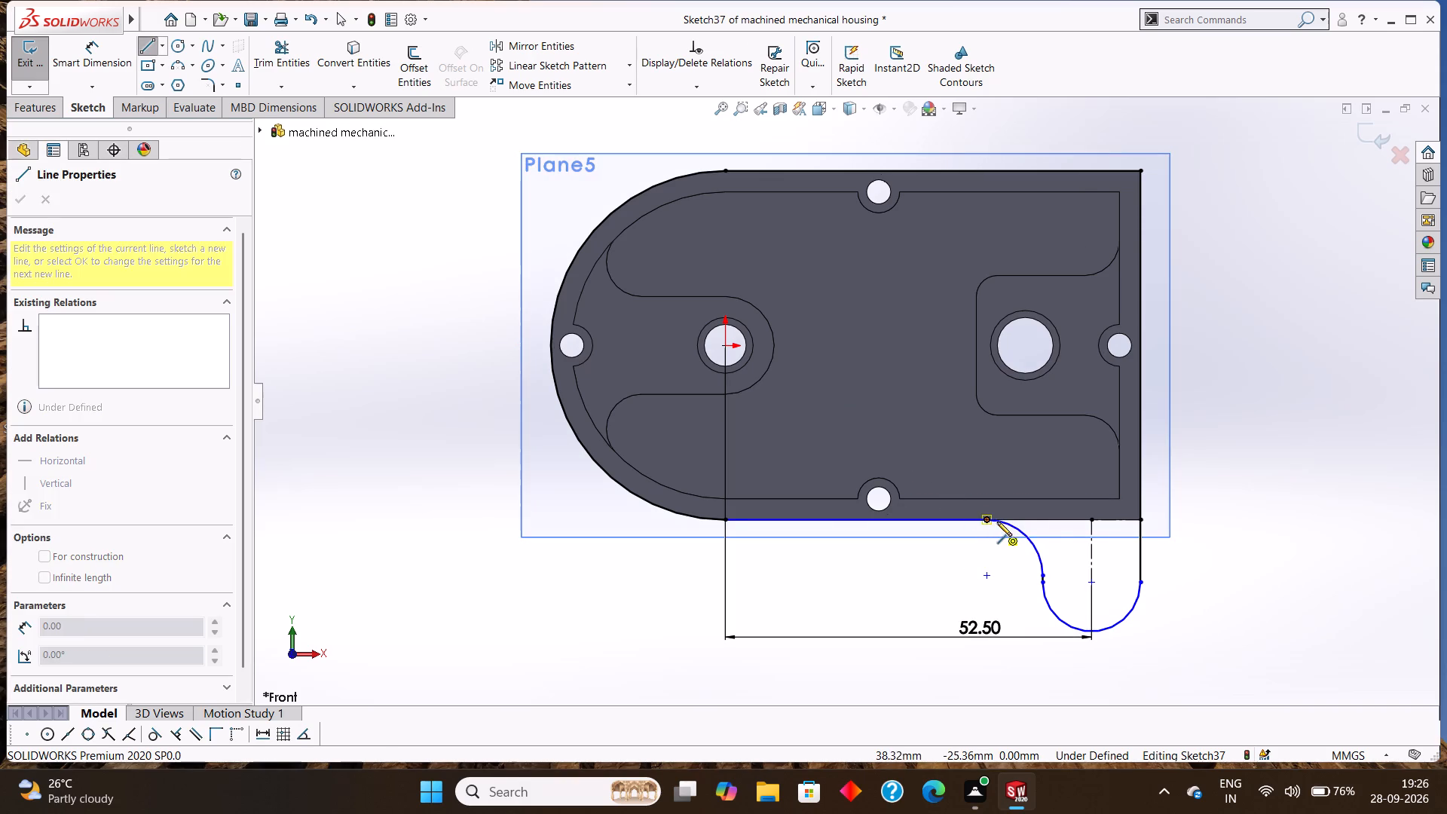
{"action": "left_click", "coordinate": [1139, 519]}
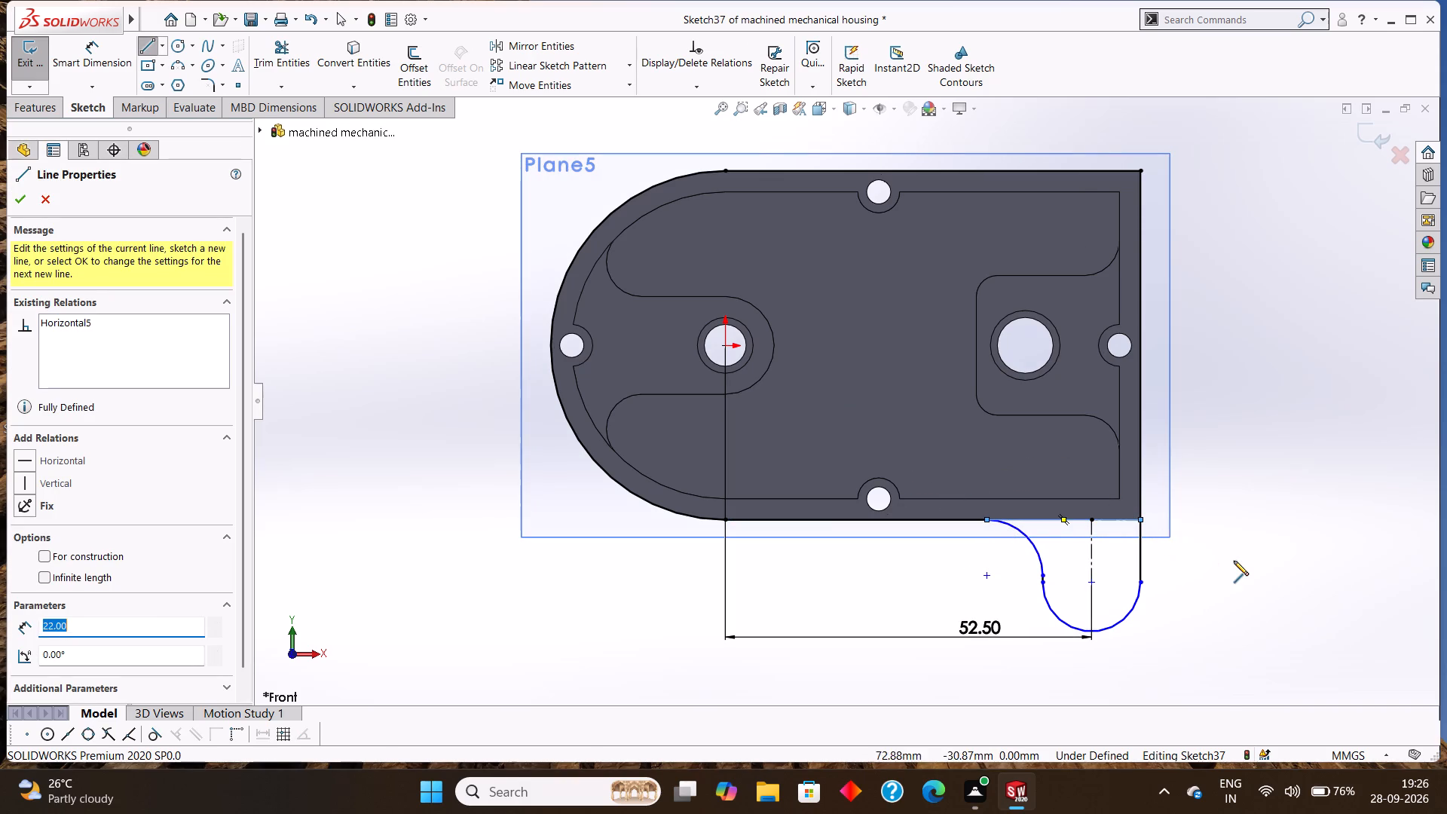
{"action": "right_click", "coordinate": [1234, 561]}
{"action": "left_click", "coordinate": [1259, 568]}
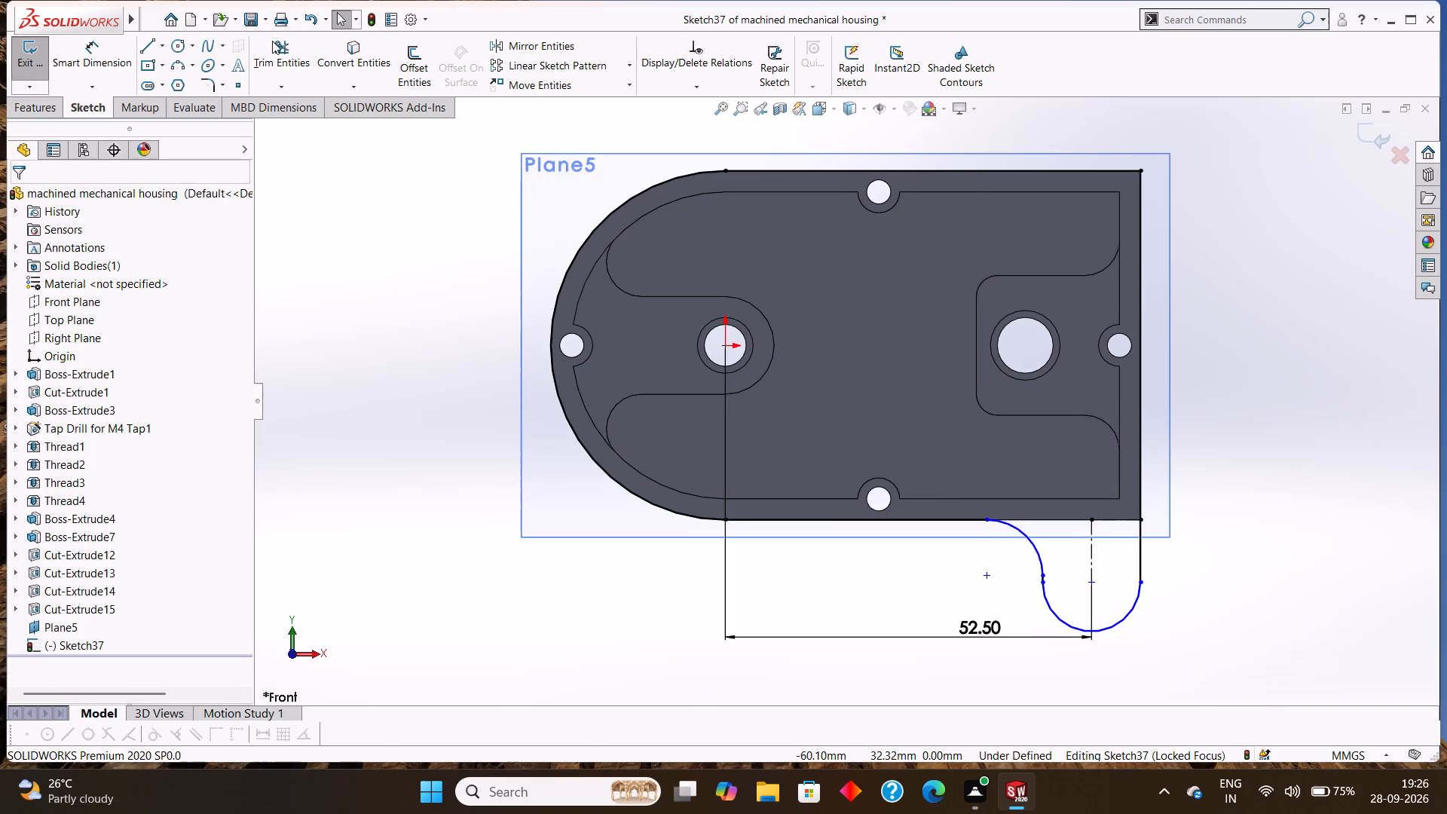
Trim away the housing outline's top, right, rounded left and remaining bottom sketch segments, leaving only the closed lug profile.
{"action": "left_click", "coordinate": [273, 41]}
{"action": "left_click", "coordinate": [892, 172]}
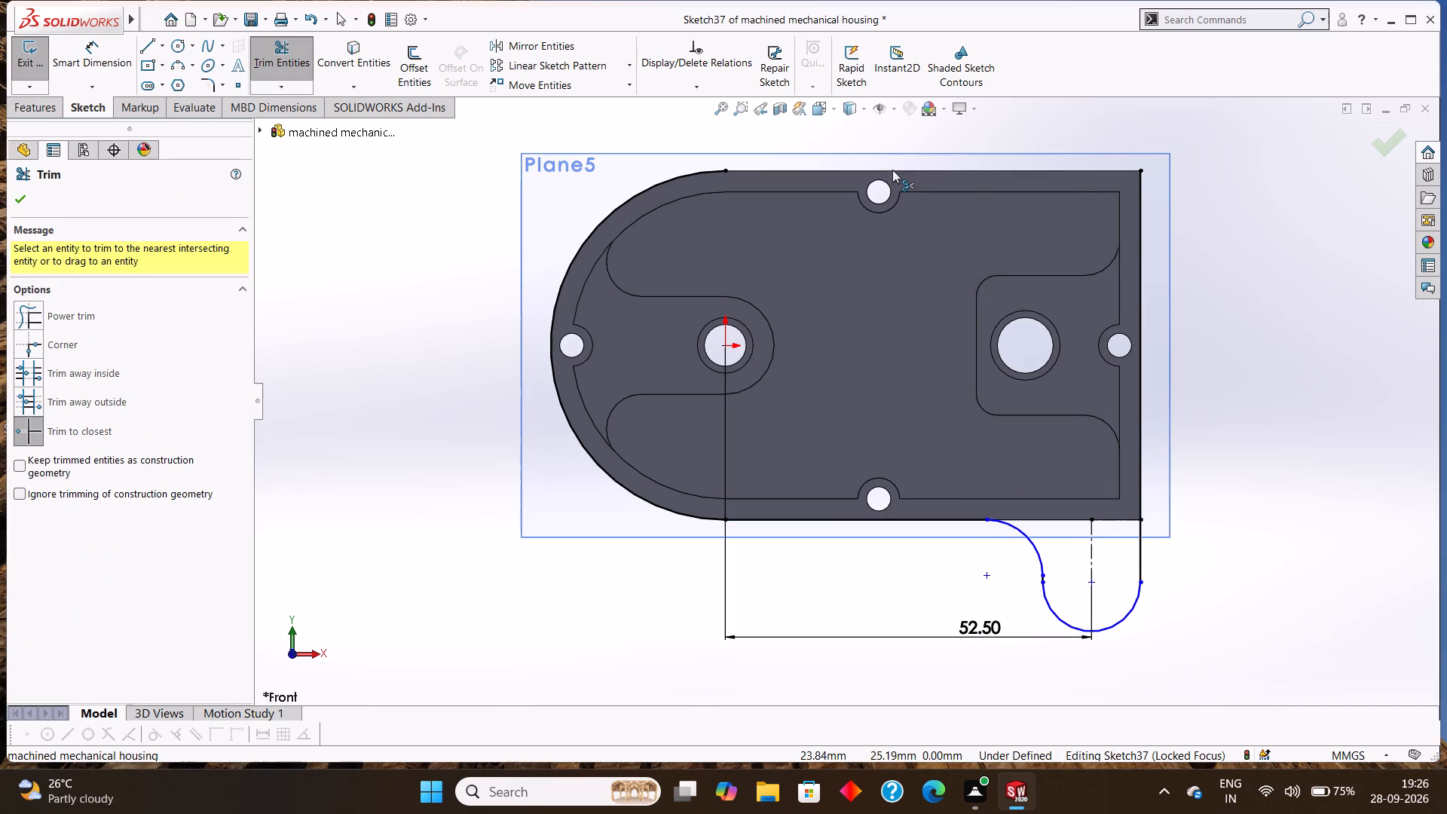
{"action": "left_click", "coordinate": [1141, 221]}
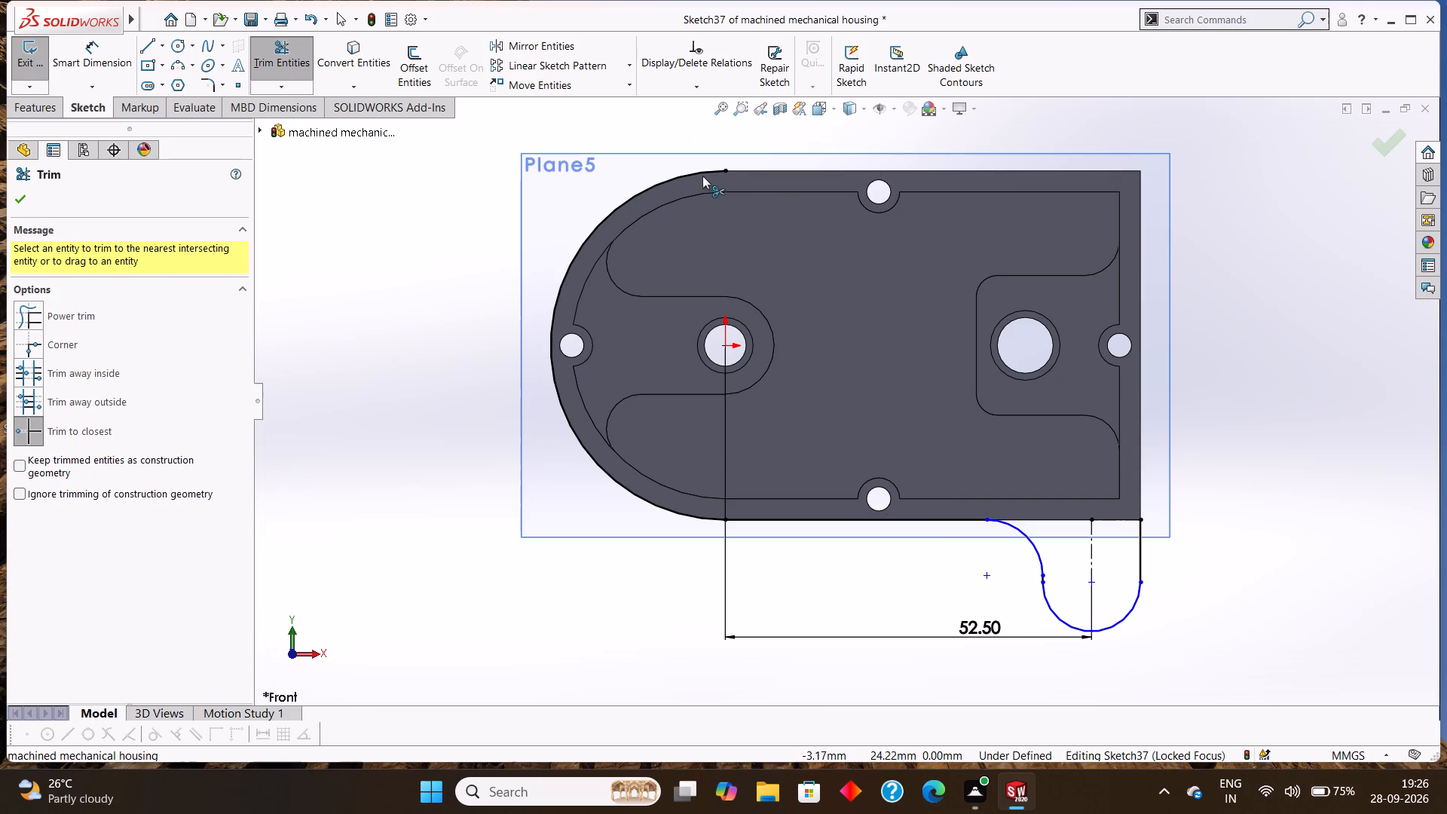
{"action": "left_click", "coordinate": [693, 171]}
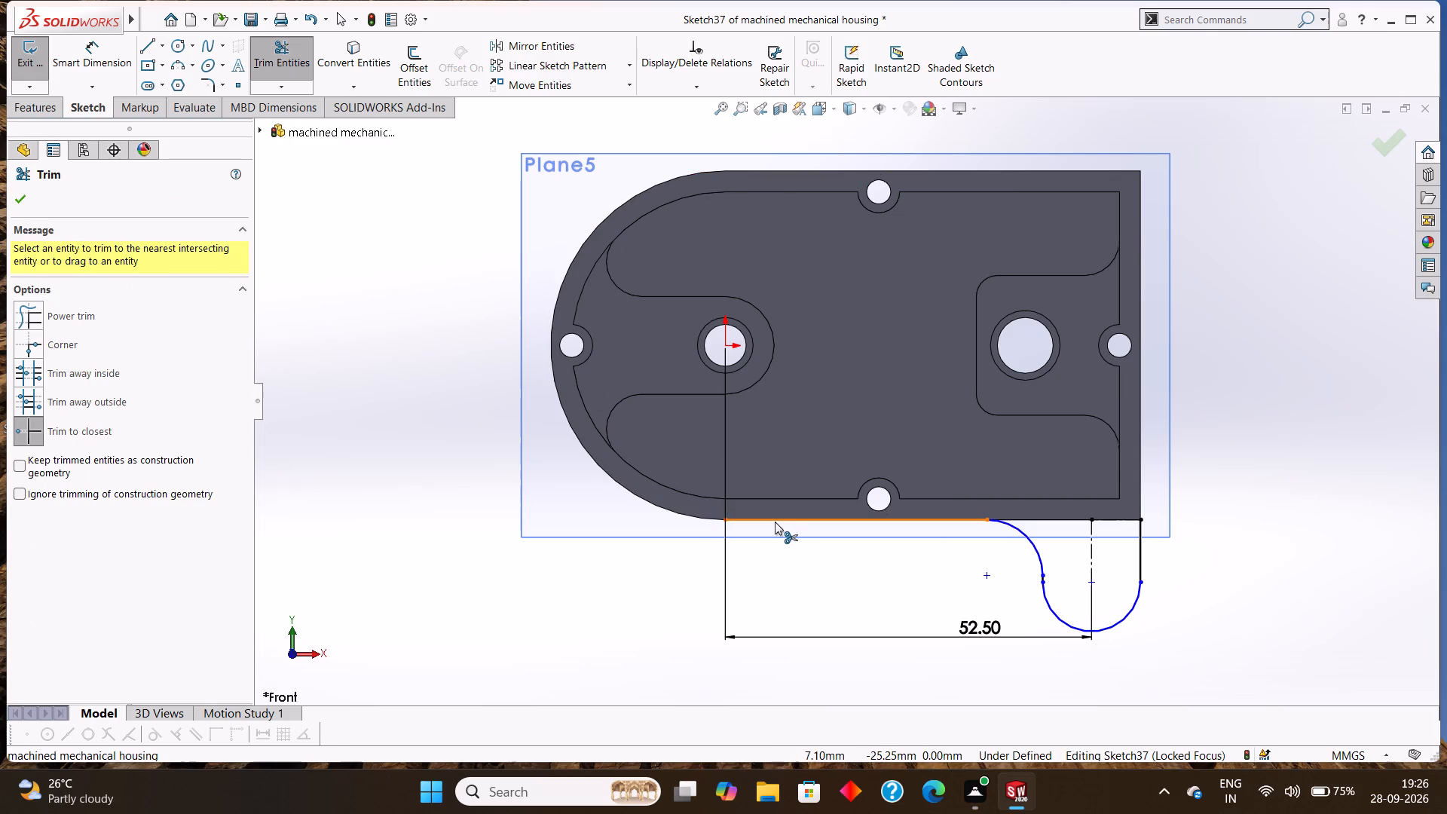
{"action": "left_click", "coordinate": [775, 522]}
{"action": "left_click", "coordinate": [28, 191]}
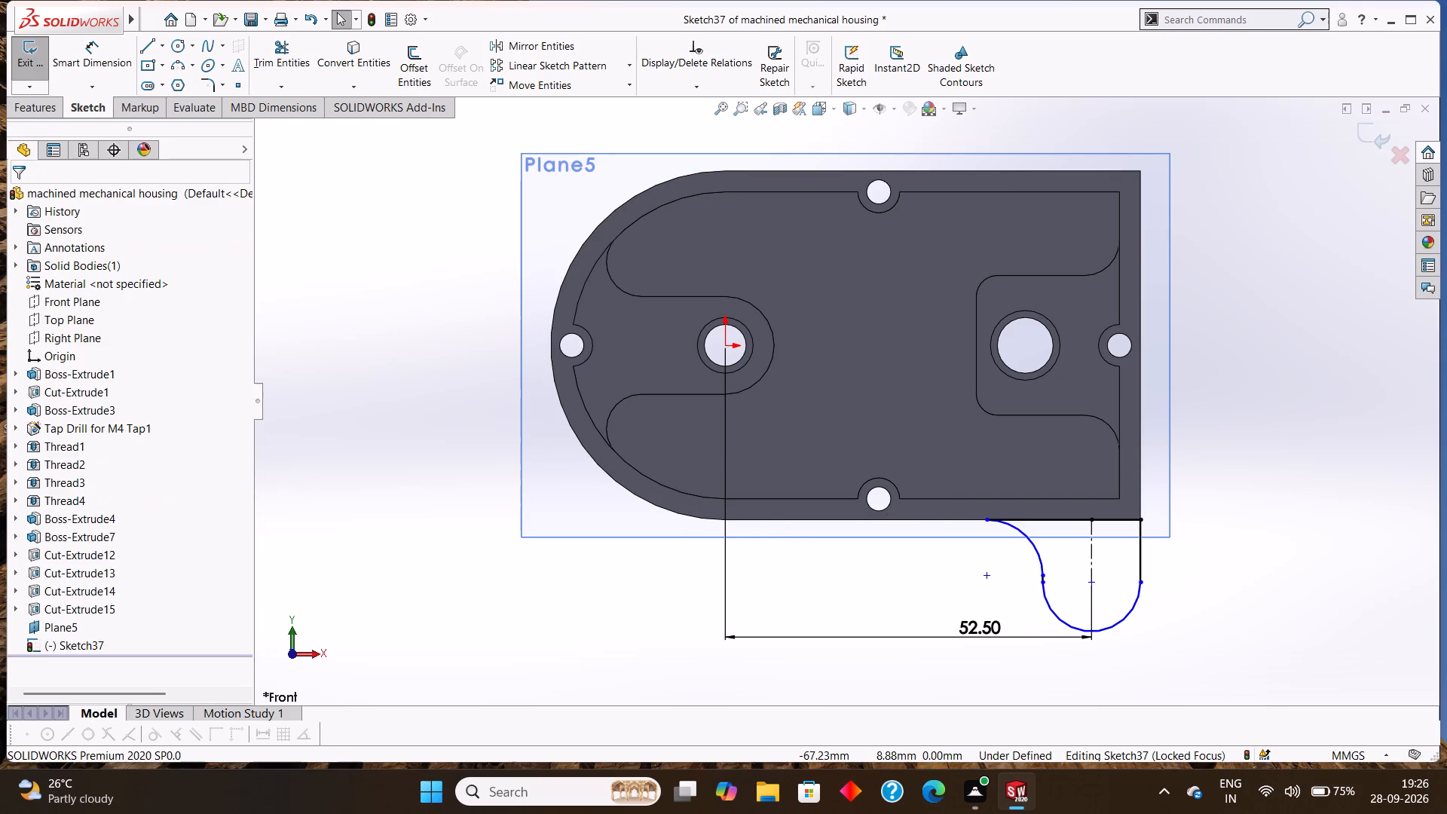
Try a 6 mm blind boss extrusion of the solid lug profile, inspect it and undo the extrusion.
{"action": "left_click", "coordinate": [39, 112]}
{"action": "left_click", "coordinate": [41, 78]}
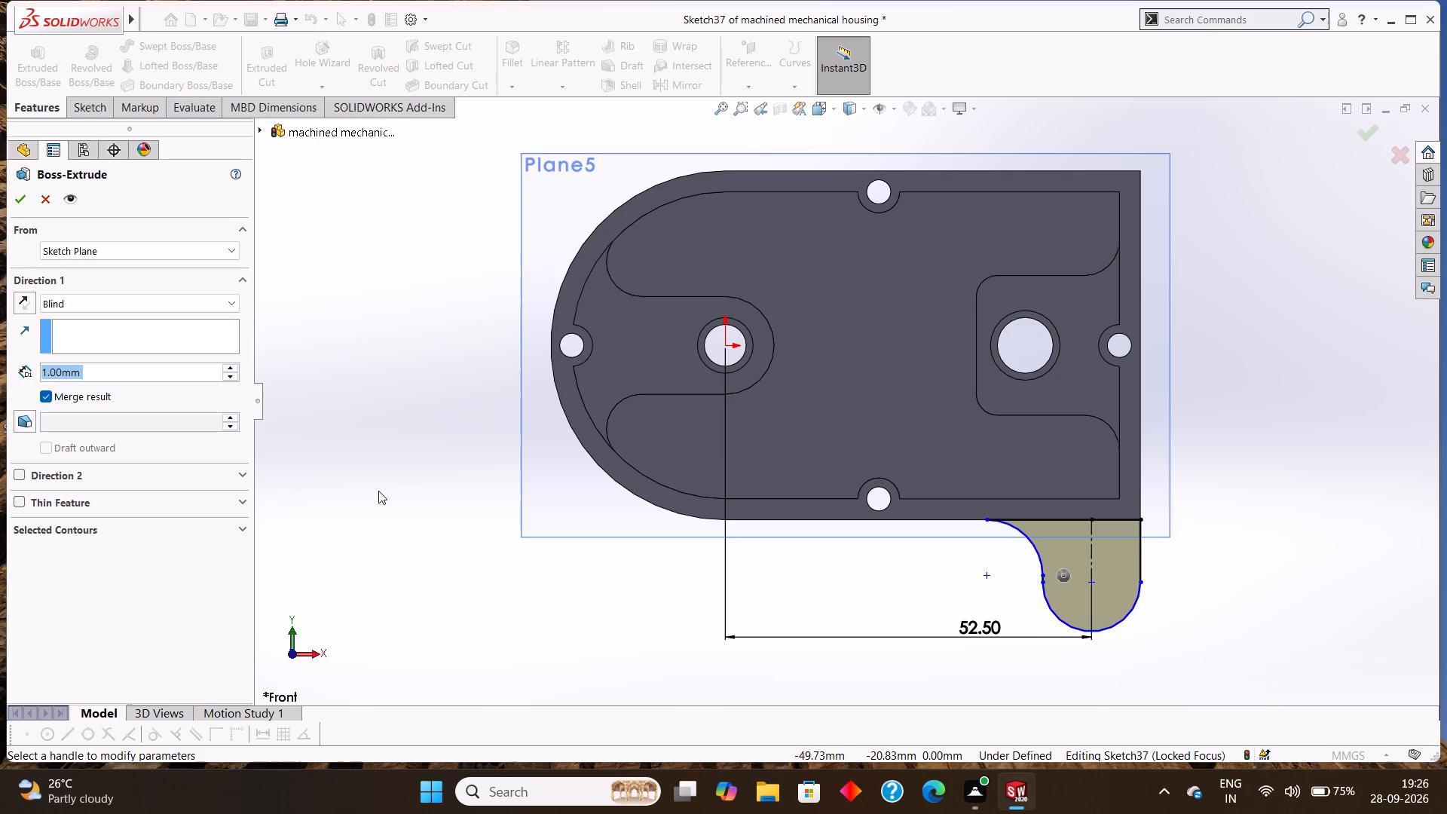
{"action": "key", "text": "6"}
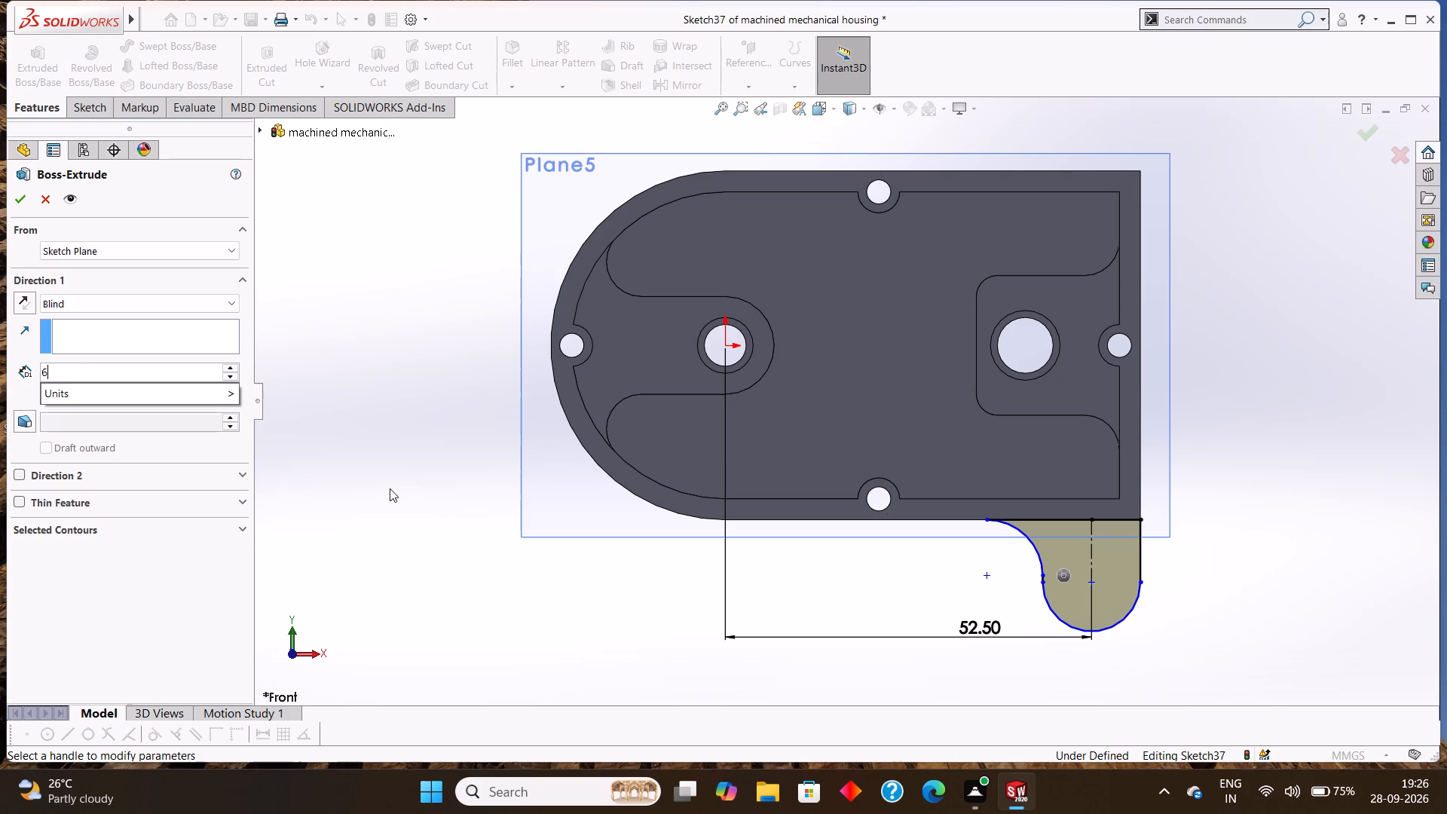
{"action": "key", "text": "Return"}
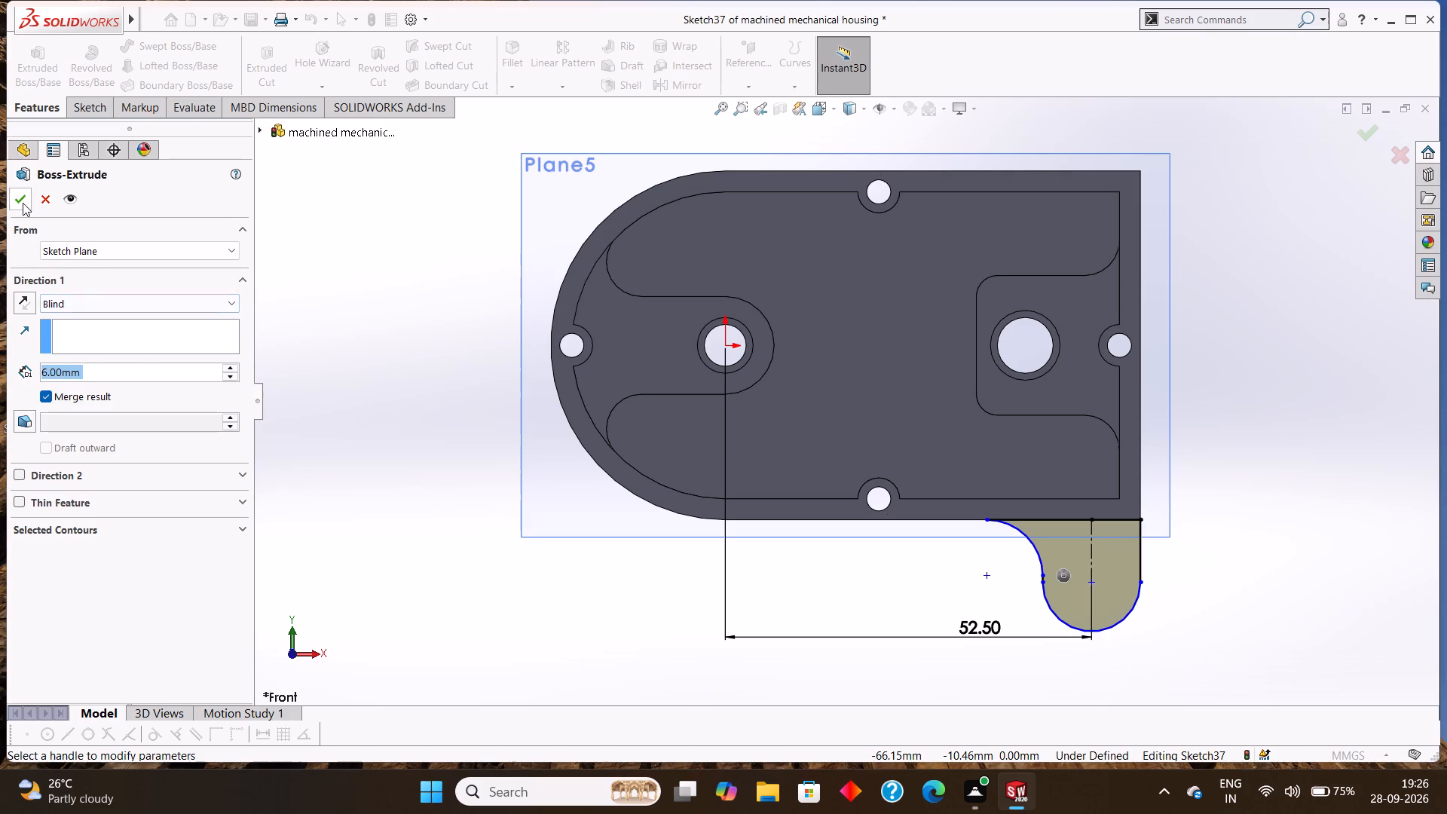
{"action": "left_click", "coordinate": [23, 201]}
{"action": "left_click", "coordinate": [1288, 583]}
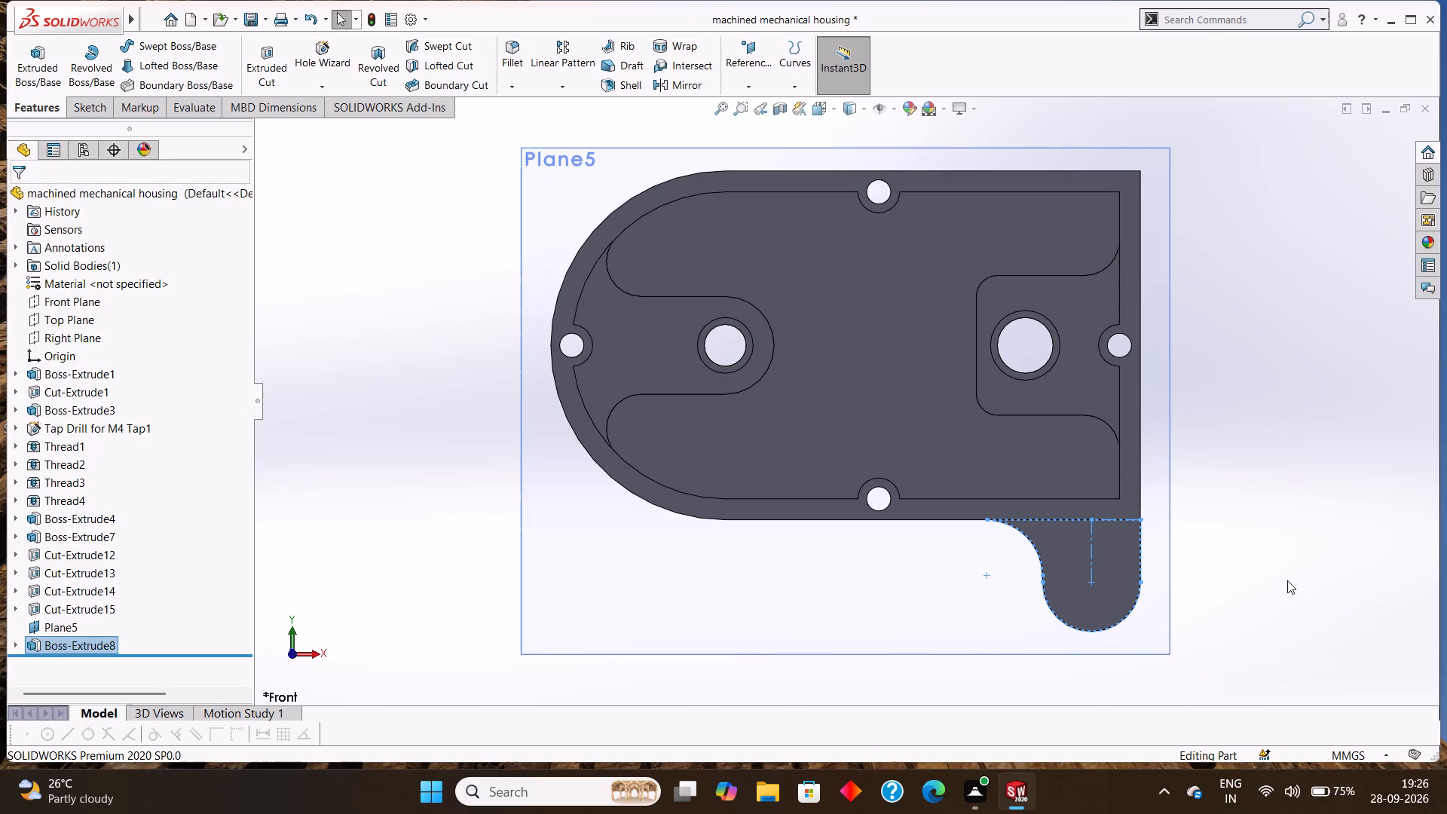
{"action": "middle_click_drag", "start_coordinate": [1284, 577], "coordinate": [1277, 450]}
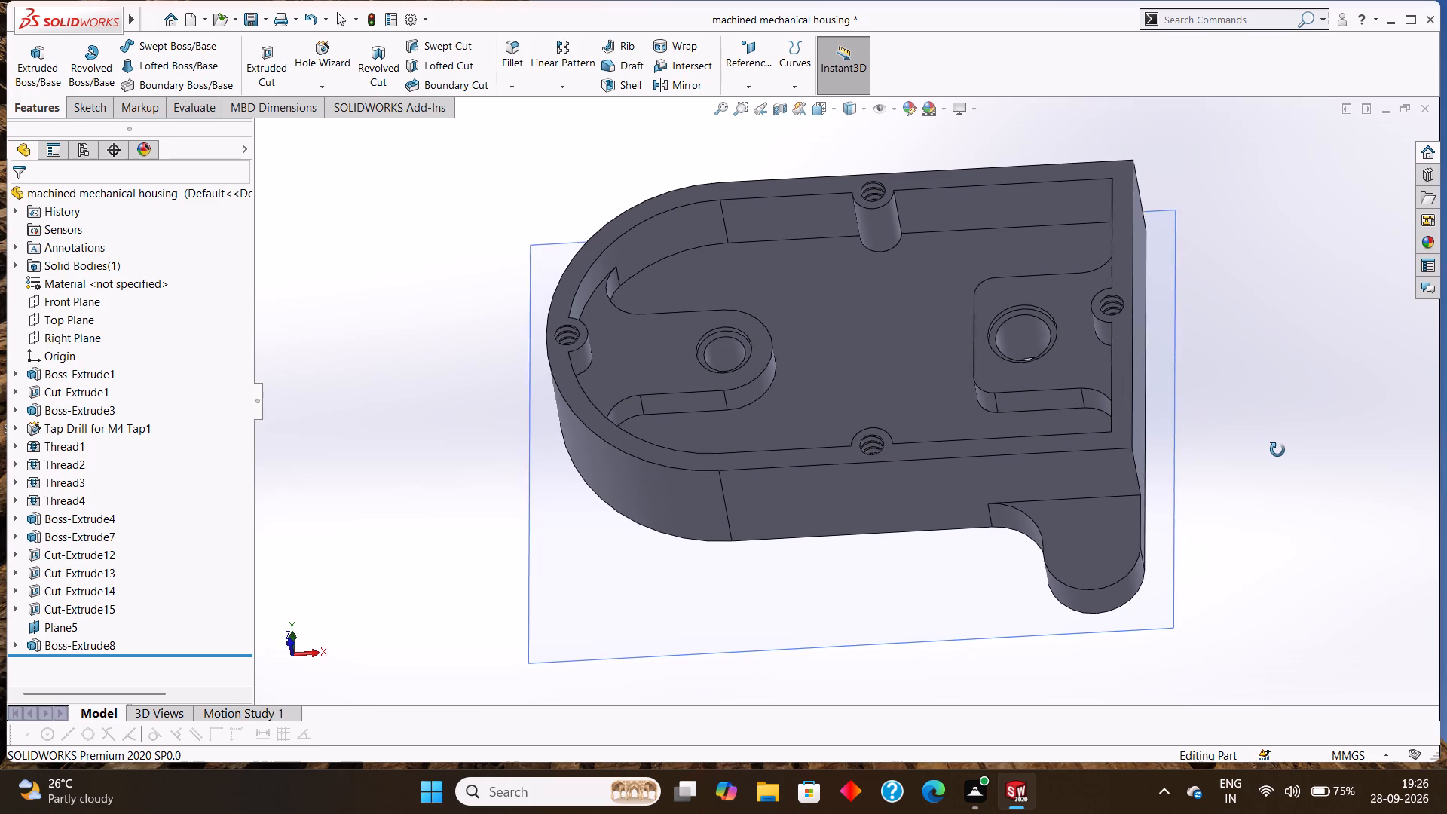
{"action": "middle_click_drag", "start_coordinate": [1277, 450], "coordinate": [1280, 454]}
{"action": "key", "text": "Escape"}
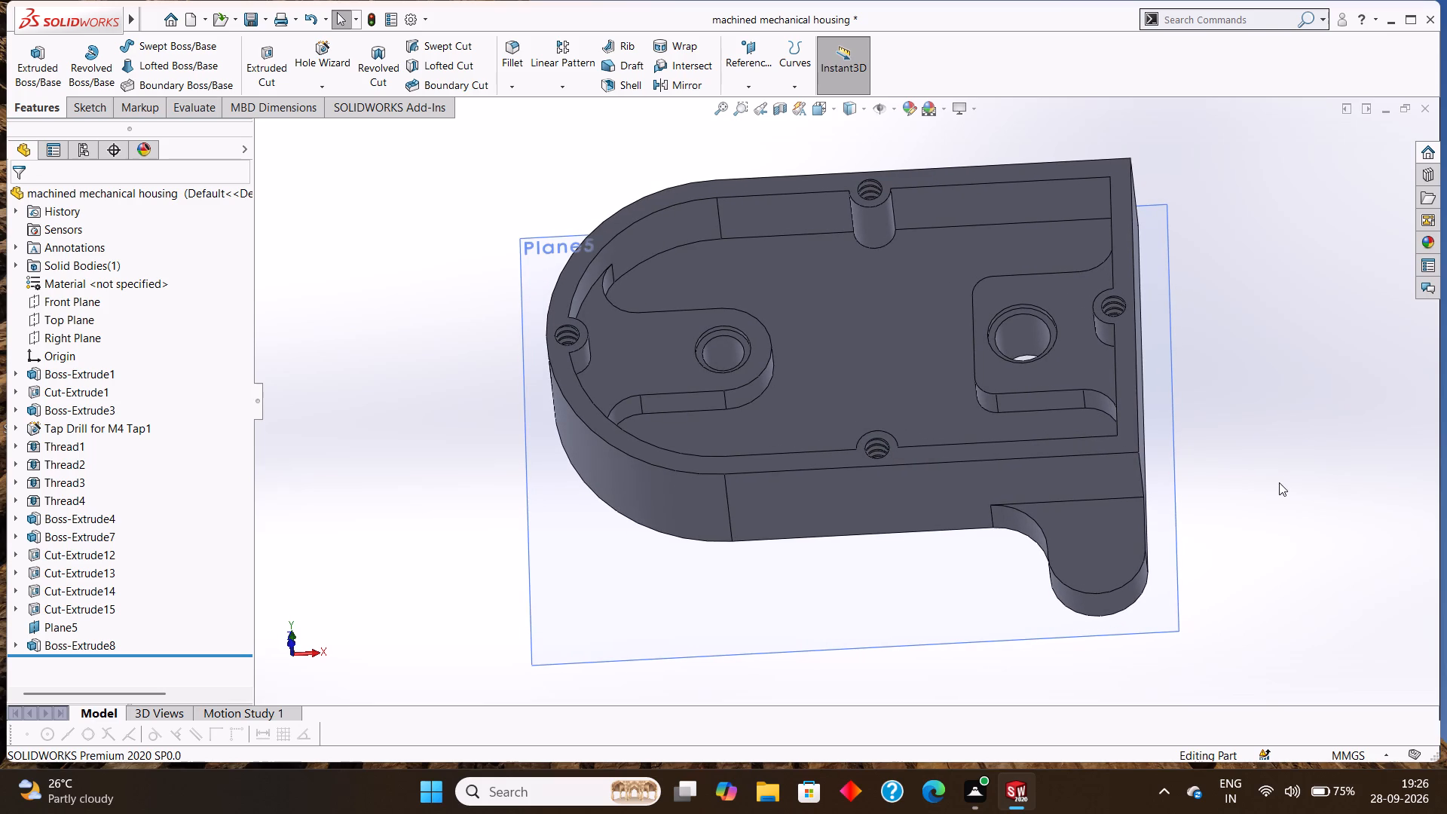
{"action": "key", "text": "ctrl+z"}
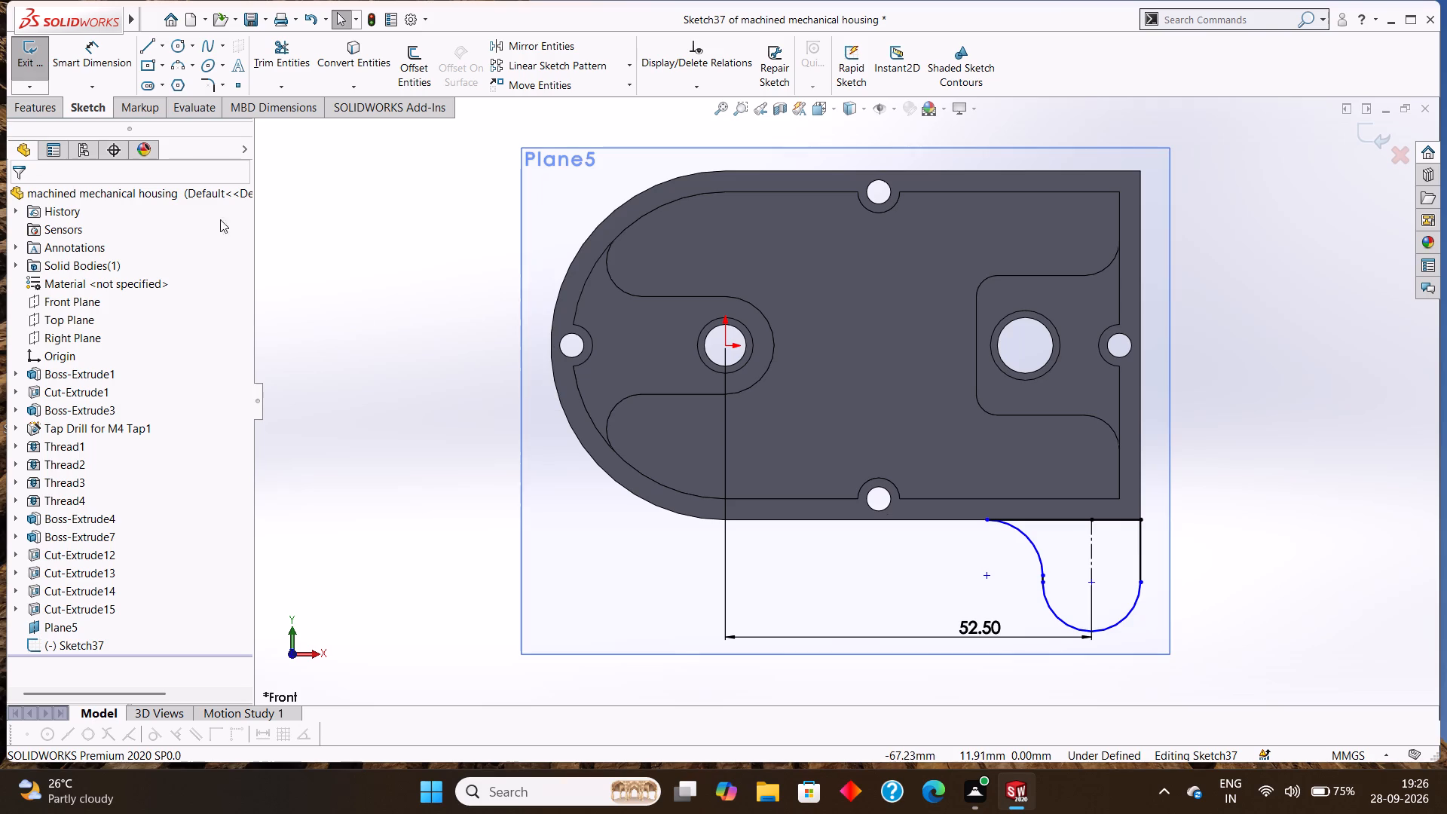
Sketch a 3 mm radius circle centred on the lug's rounded end.
{"action": "left_click", "coordinate": [177, 49]}
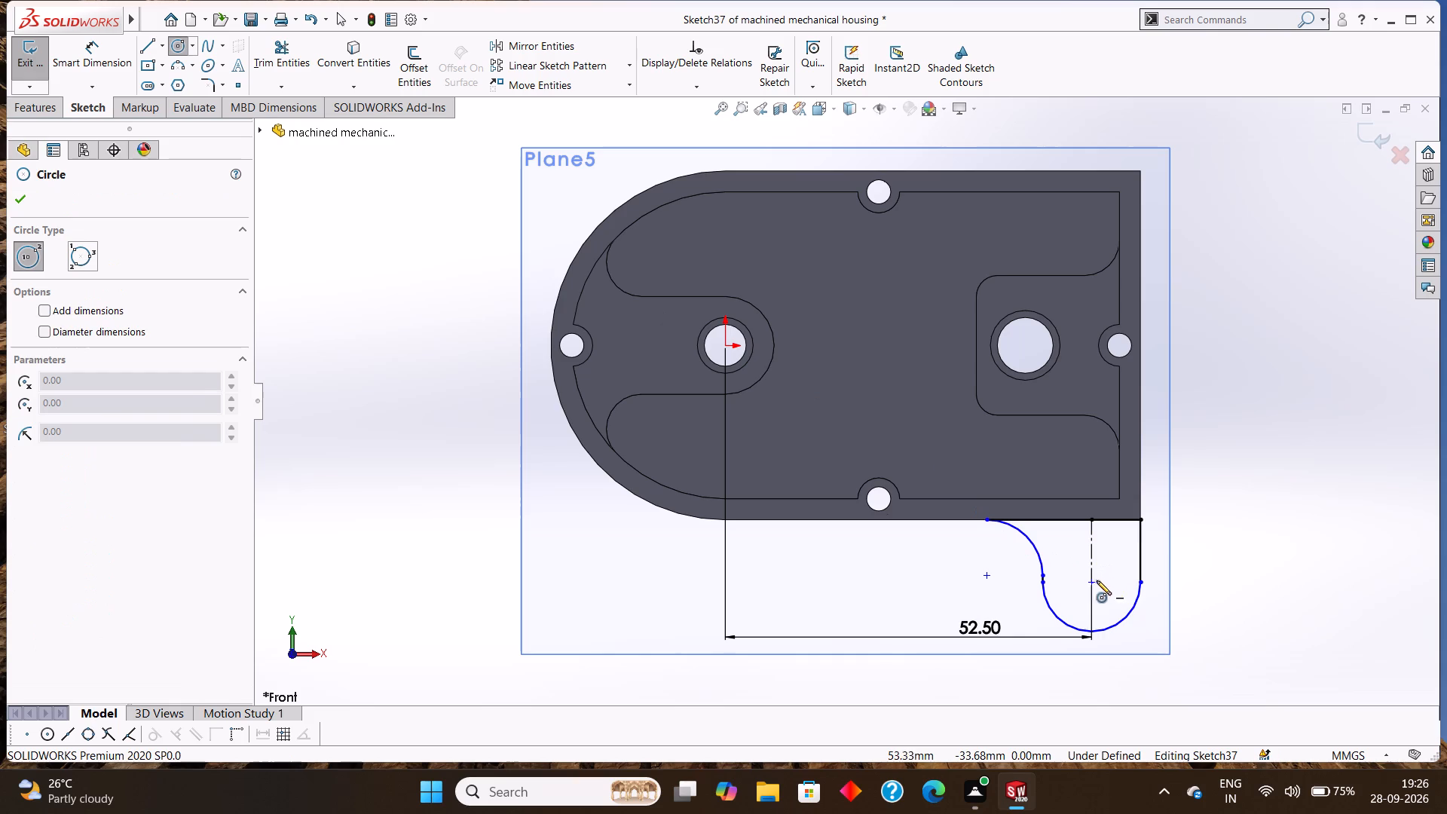
{"action": "left_click", "coordinate": [1091, 580]}
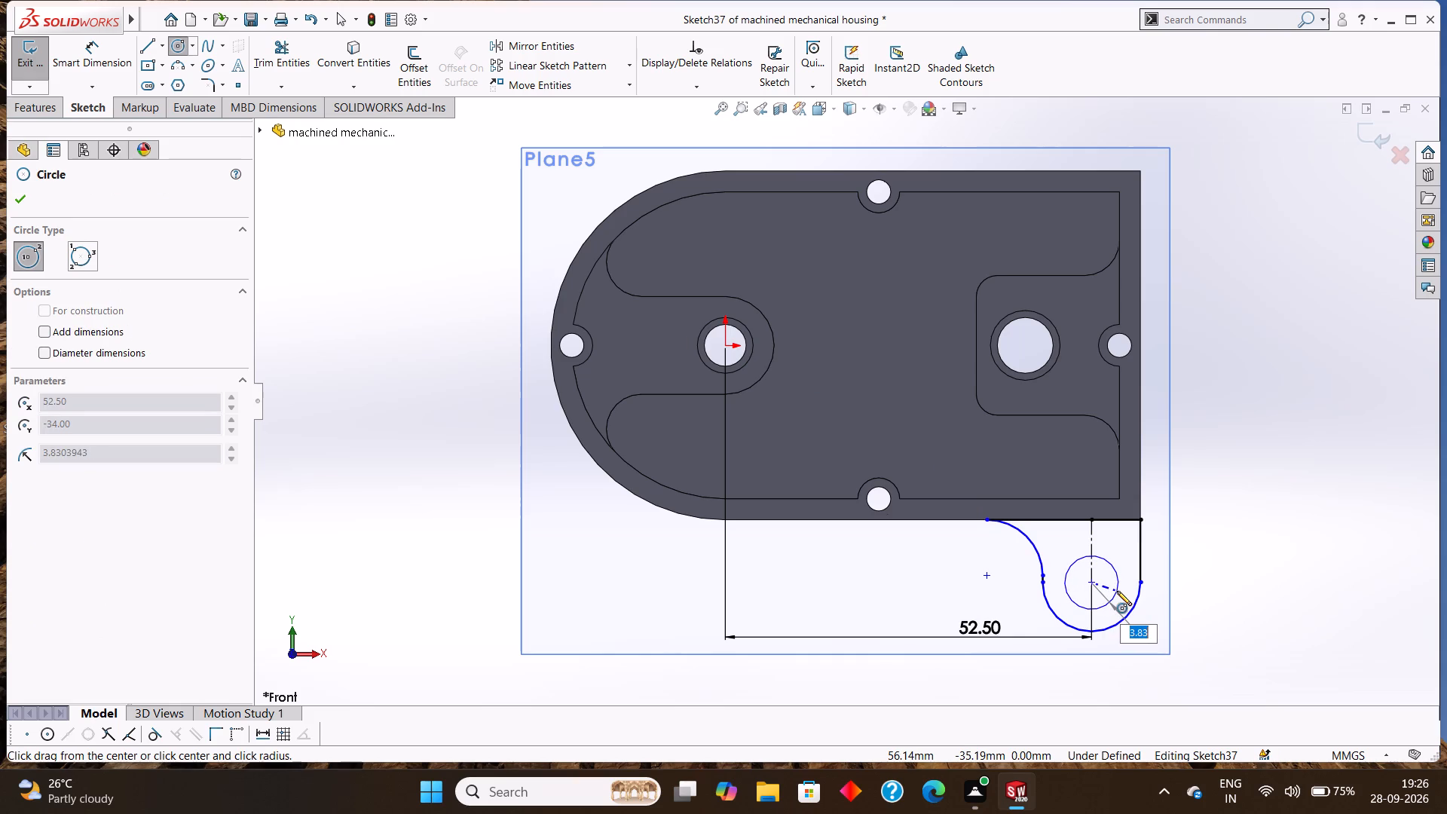
{"action": "key", "text": "3"}
{"action": "key", "text": "Return"}
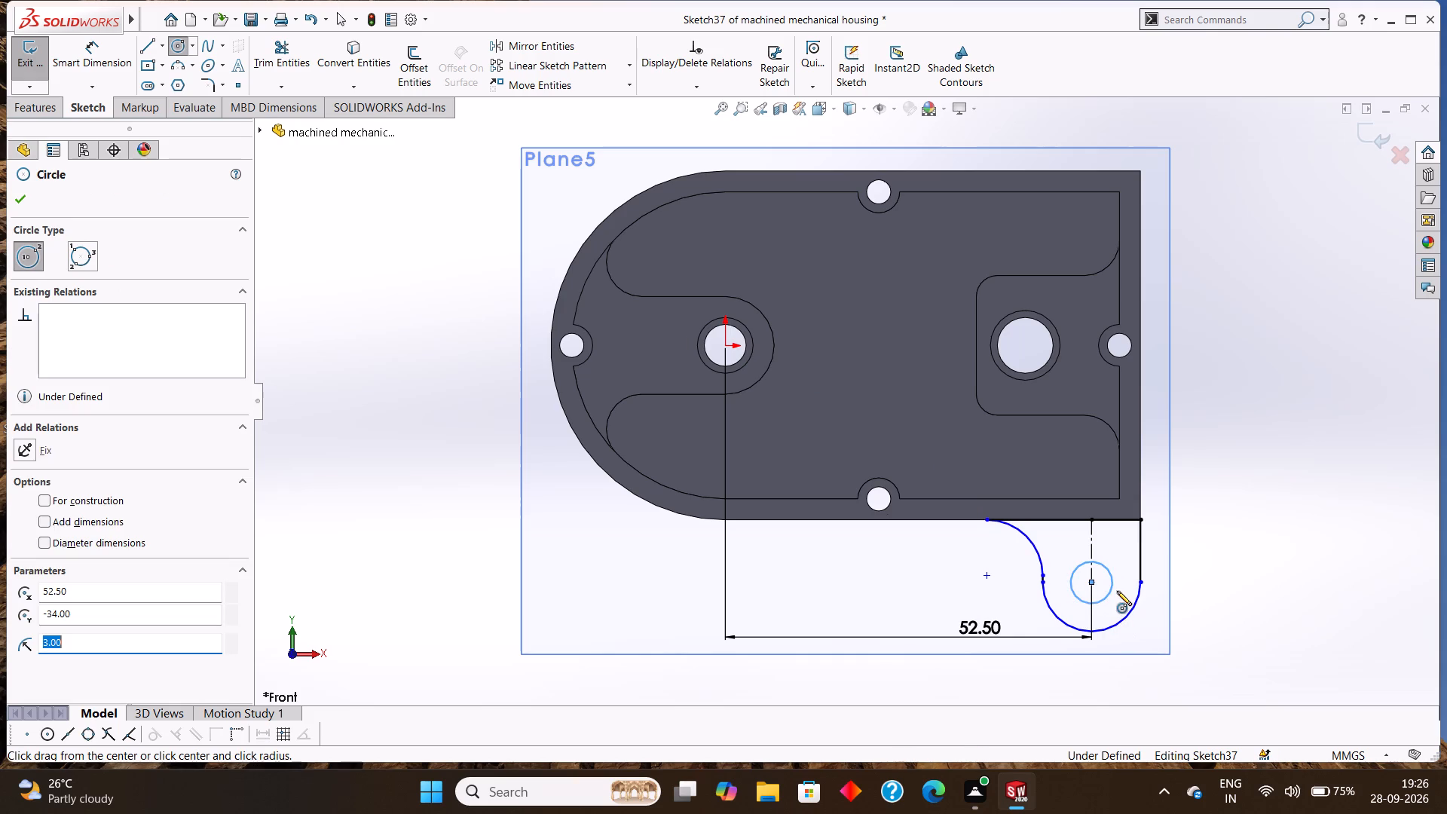
{"action": "left_click", "coordinate": [23, 197]}
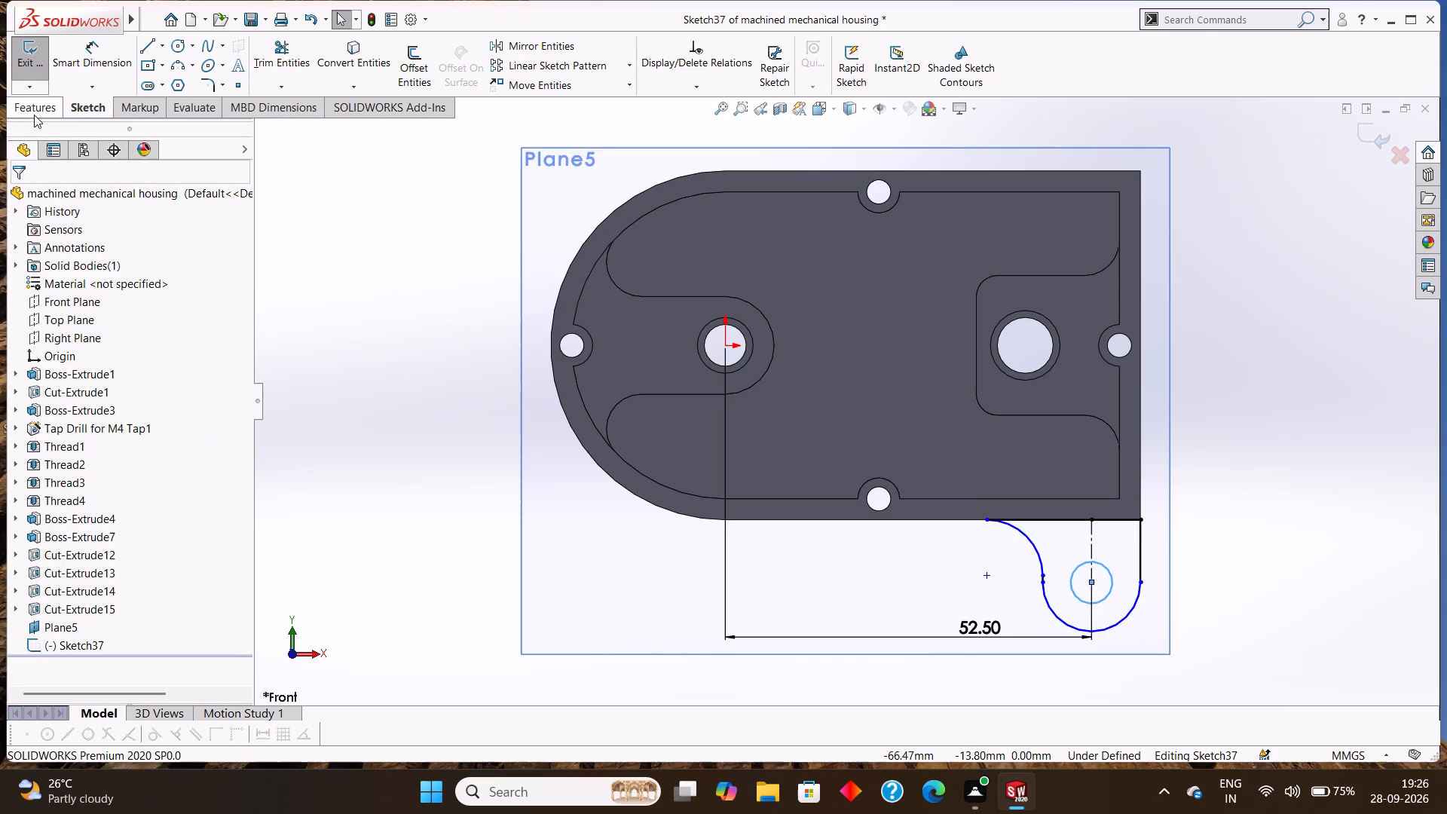
Extrude the lug profile with its circular hole as a 6 mm blind boss merged with the housing.
{"action": "left_click", "coordinate": [34, 115]}
{"action": "left_click", "coordinate": [36, 84]}
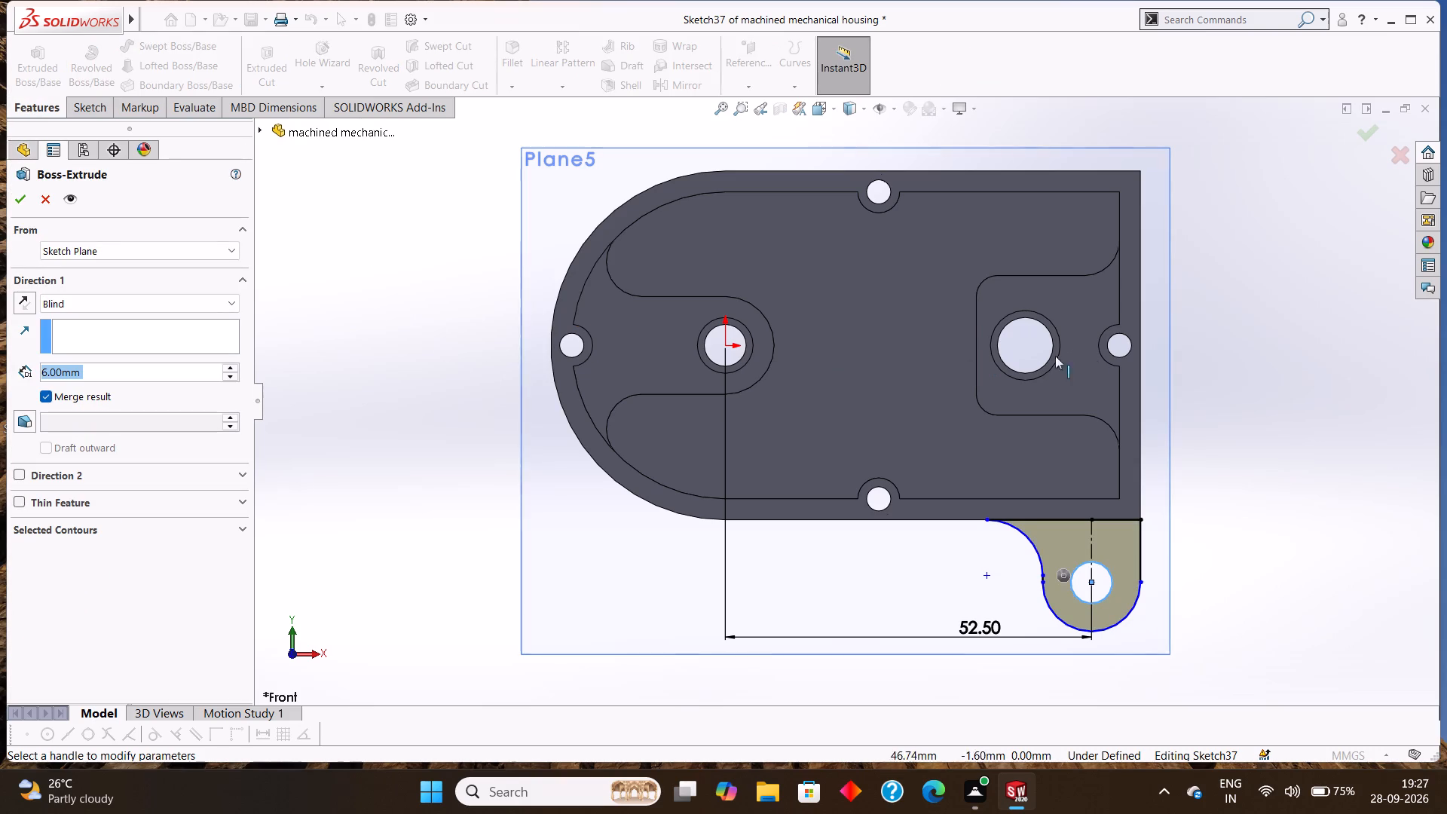
{"action": "key", "text": "Return"}
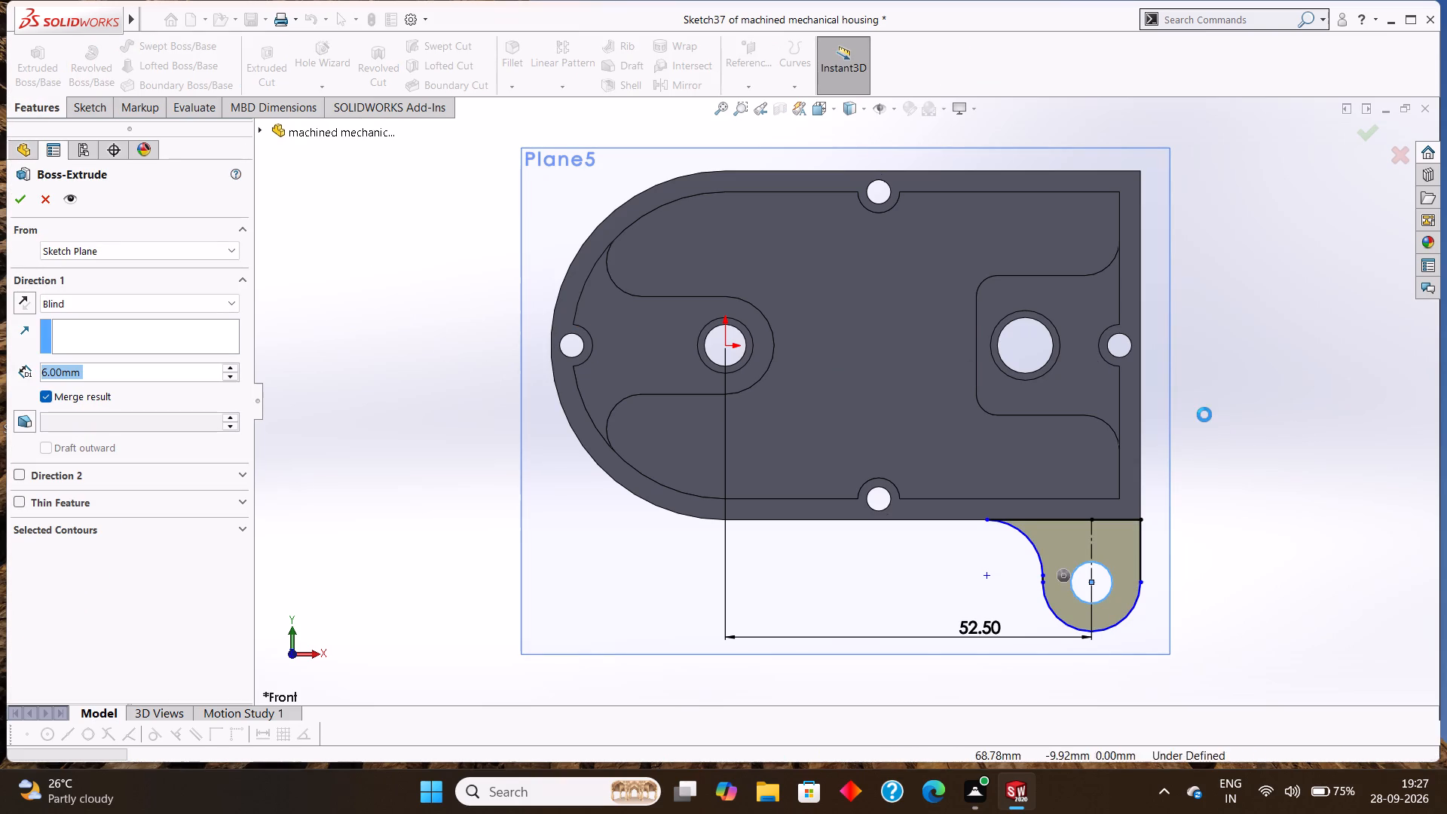
{"action": "left_click", "coordinate": [1291, 424]}
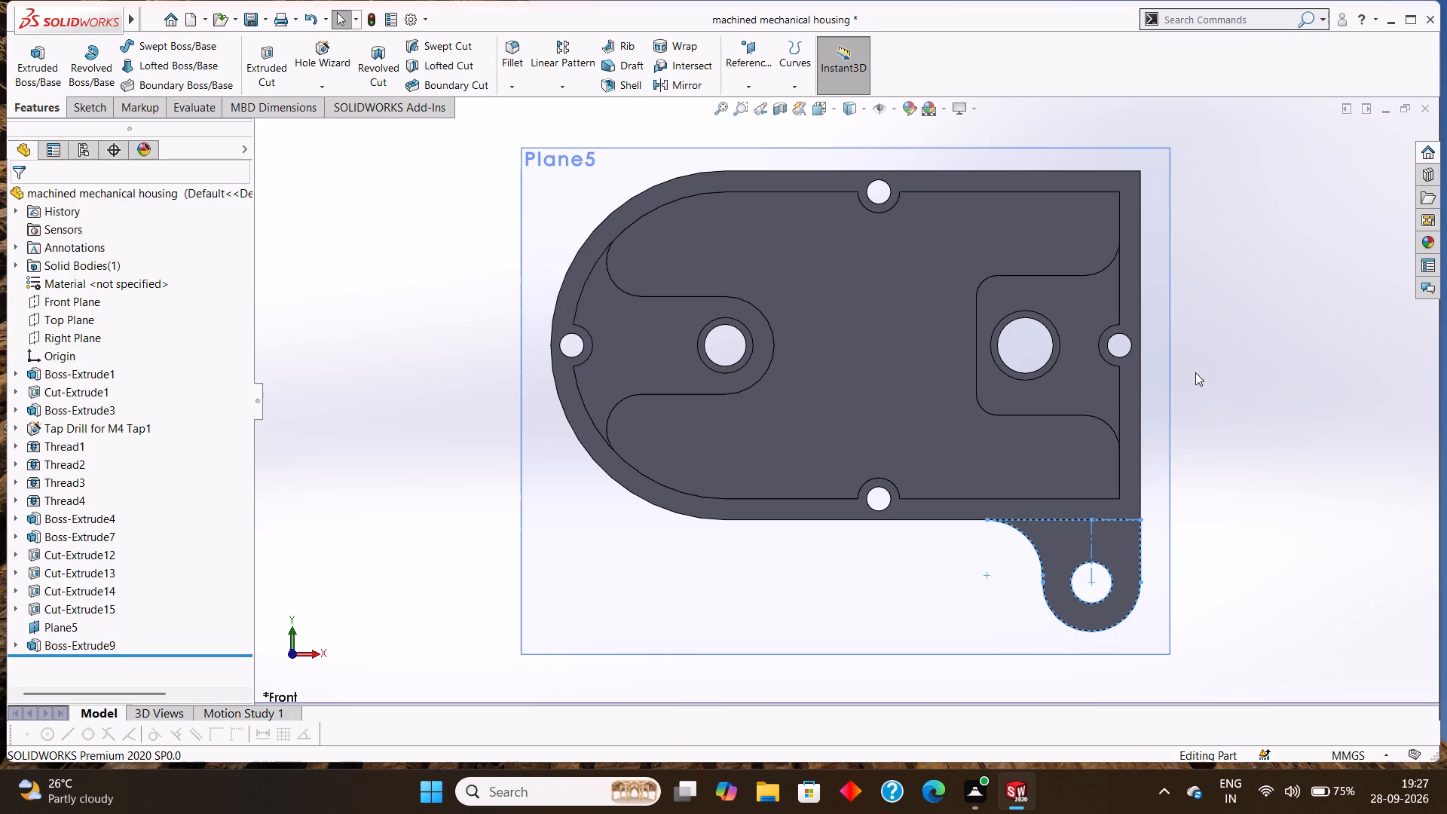
Hide Plane5.
{"action": "right_click", "coordinate": [1162, 307]}
{"action": "left_click", "coordinate": [1225, 285]}
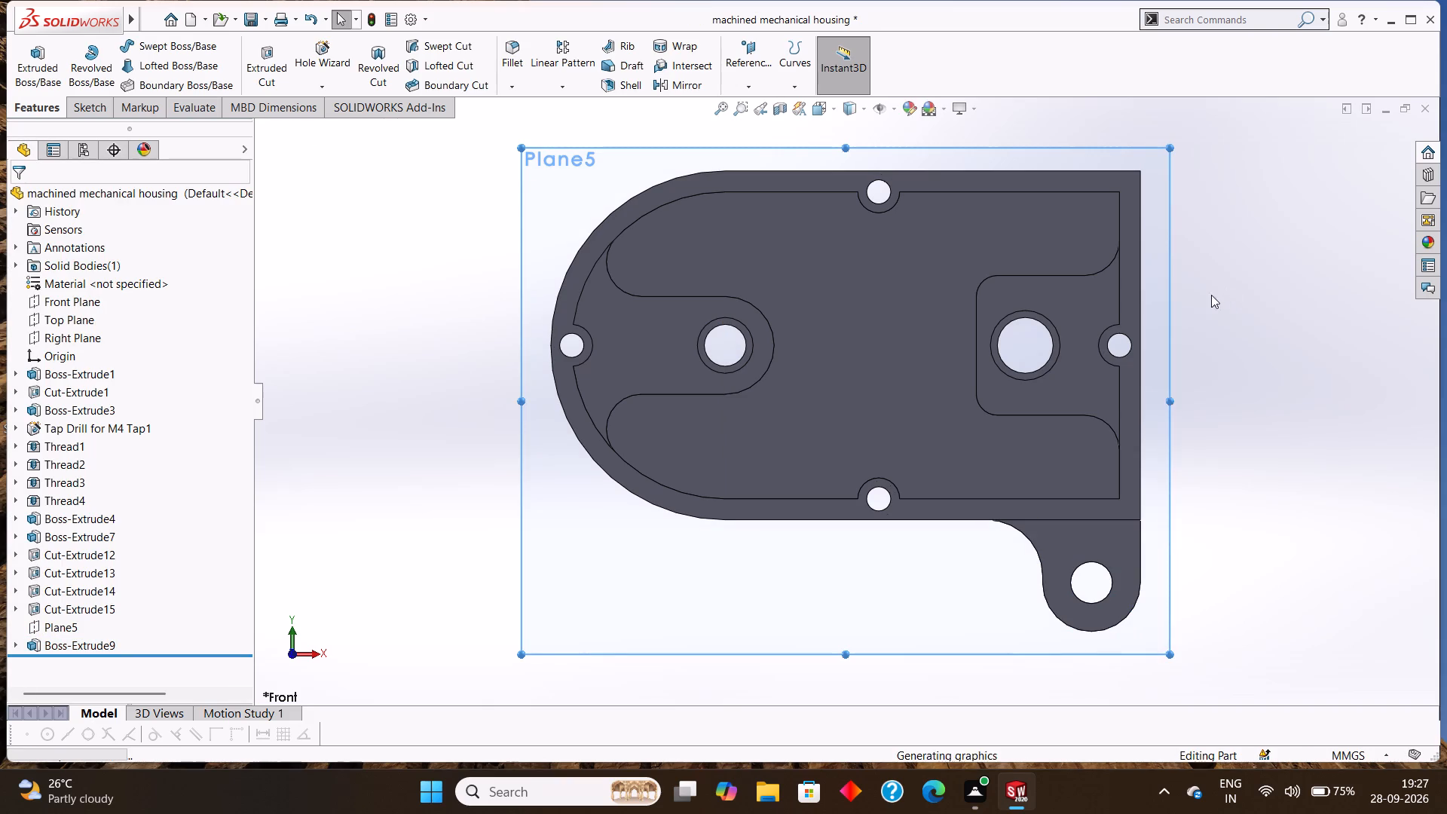
Create a reference plane offset 100 mm from the Top Plane.
{"action": "left_click", "coordinate": [90, 104]}
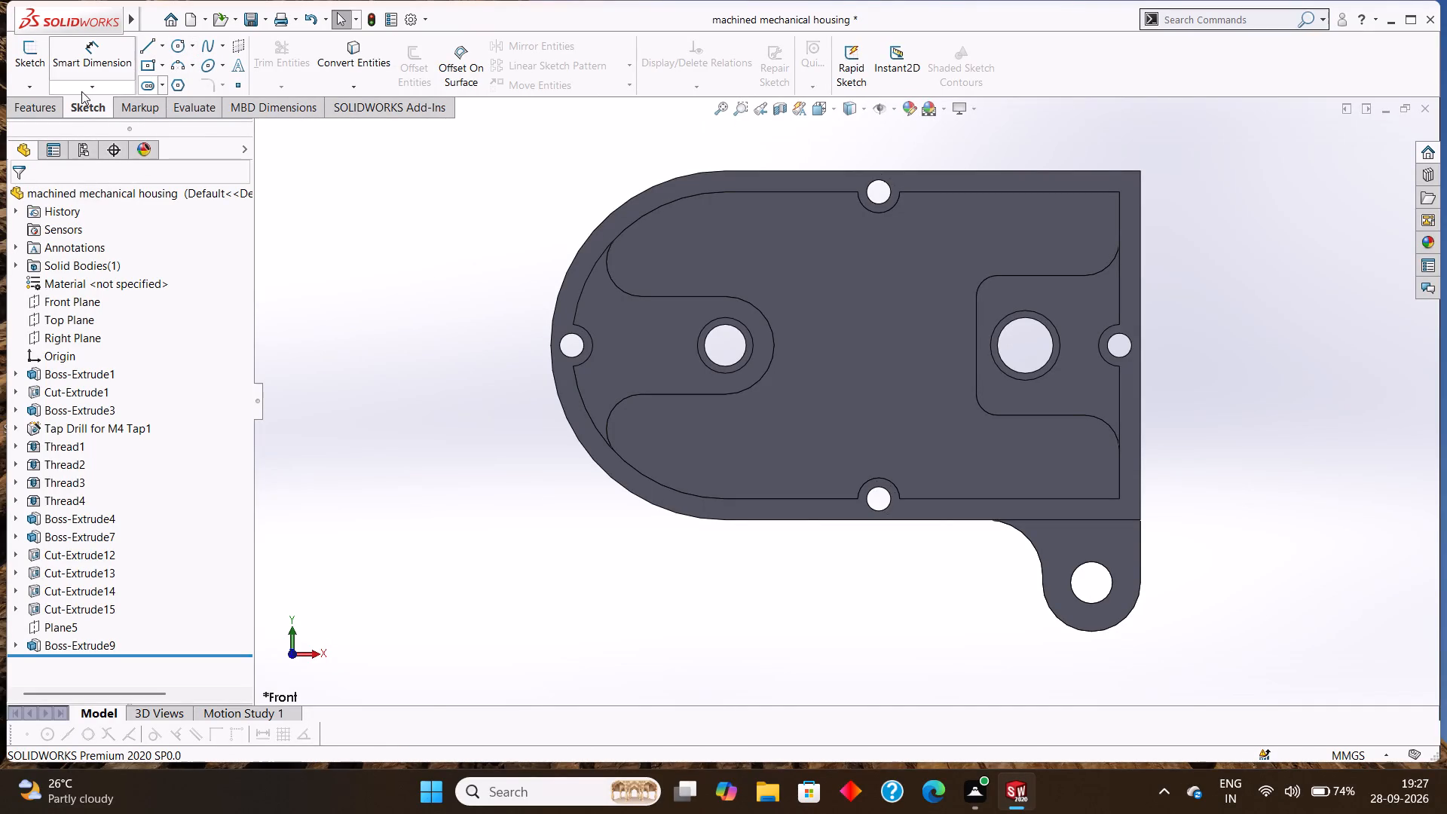
{"action": "left_click", "coordinate": [41, 108]}
{"action": "left_click", "coordinate": [767, 91]}
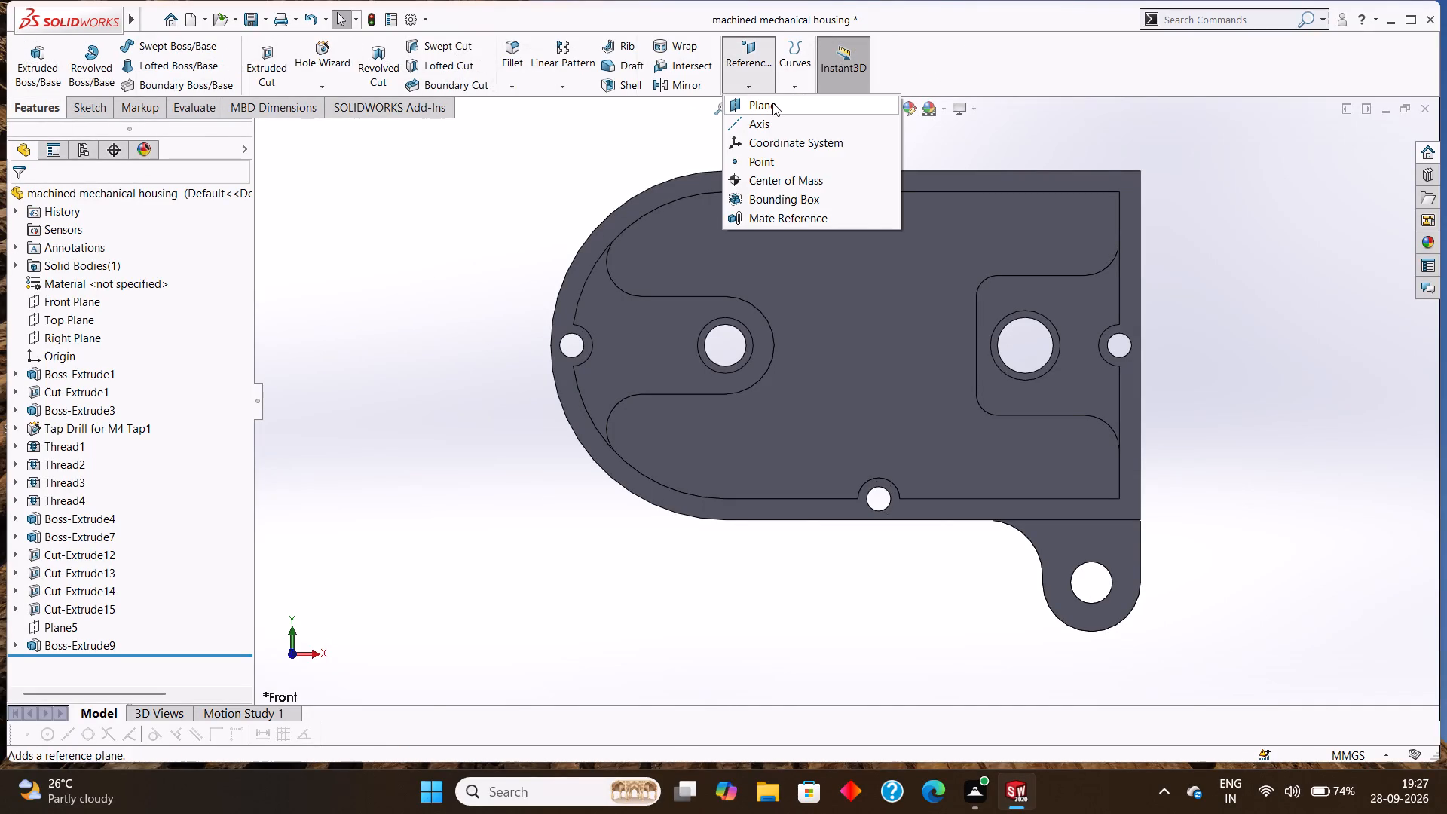
{"action": "left_click", "coordinate": [772, 103]}
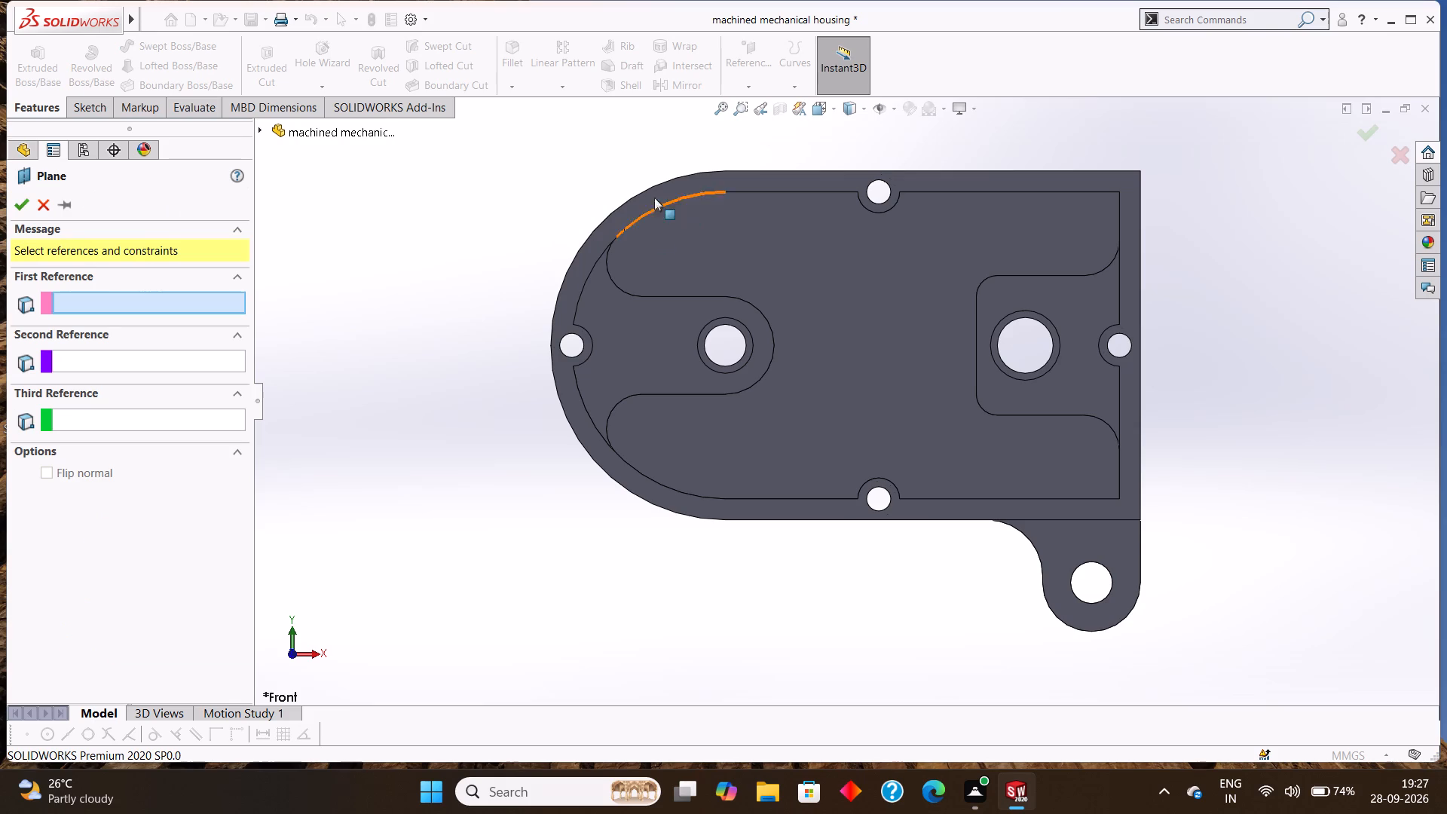
{"action": "left_click", "coordinate": [268, 129]}
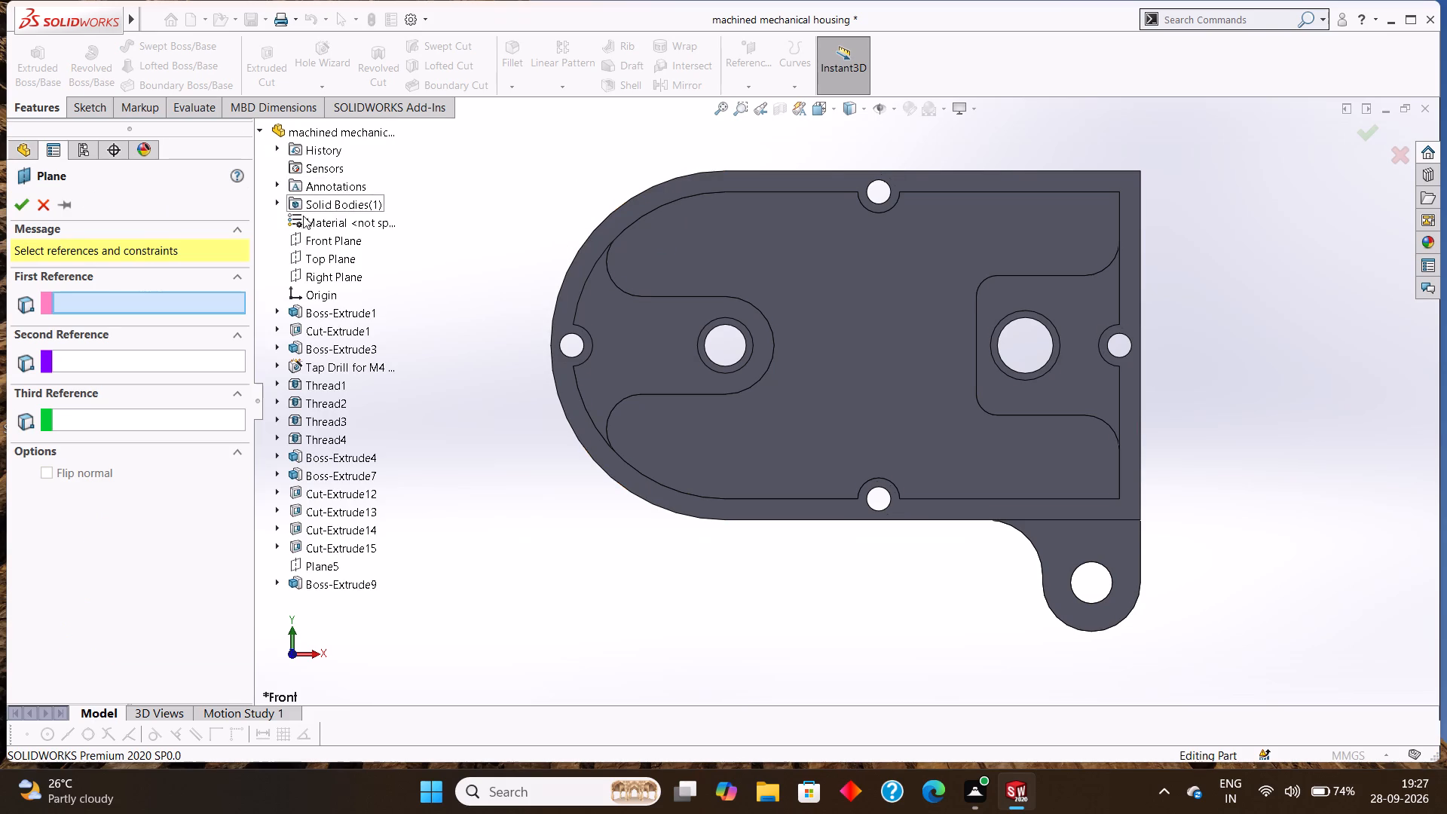
{"action": "left_click", "coordinate": [329, 256]}
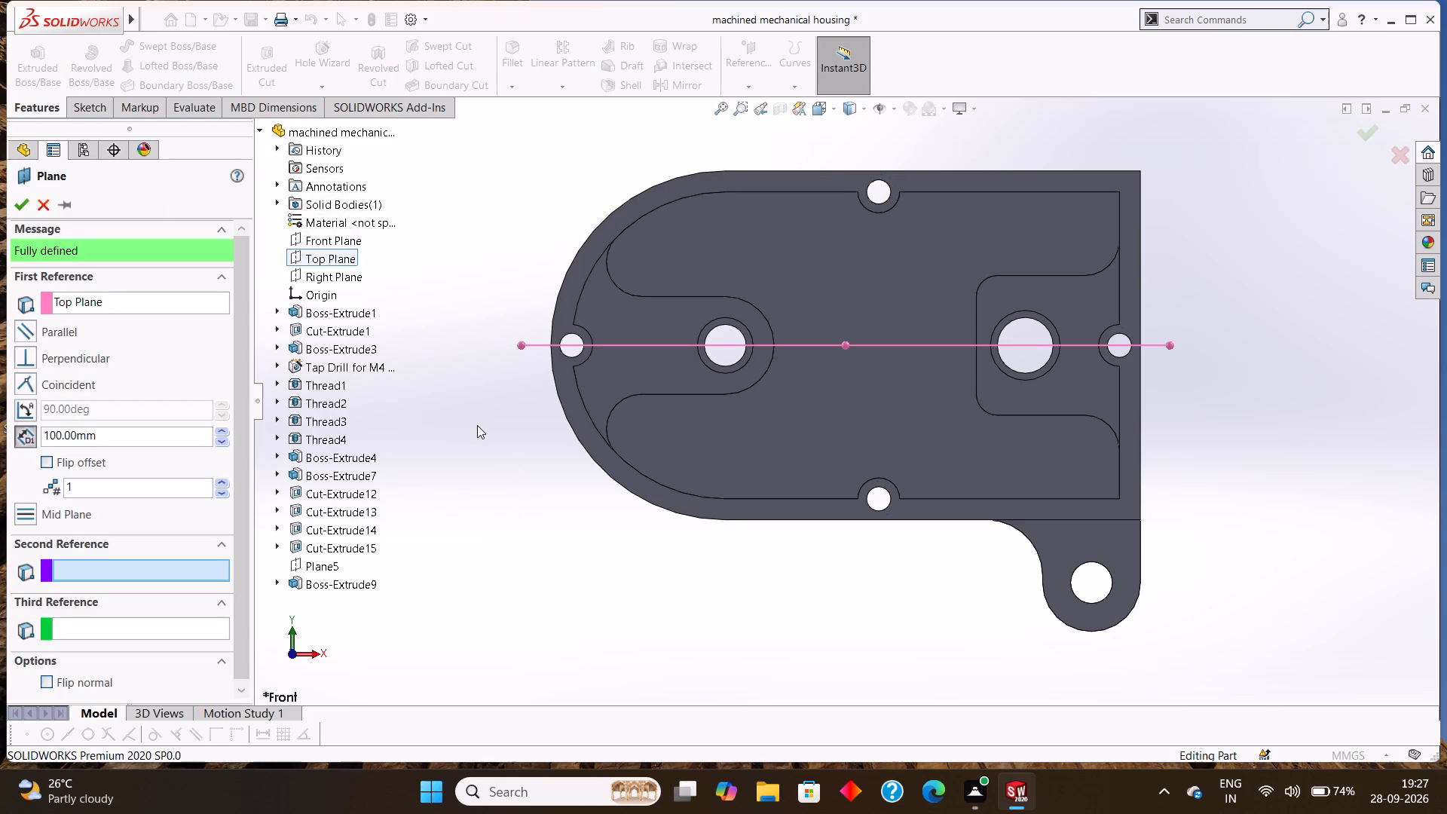
{"action": "middle_click_drag", "start_coordinate": [509, 461], "coordinate": [500, 323]}
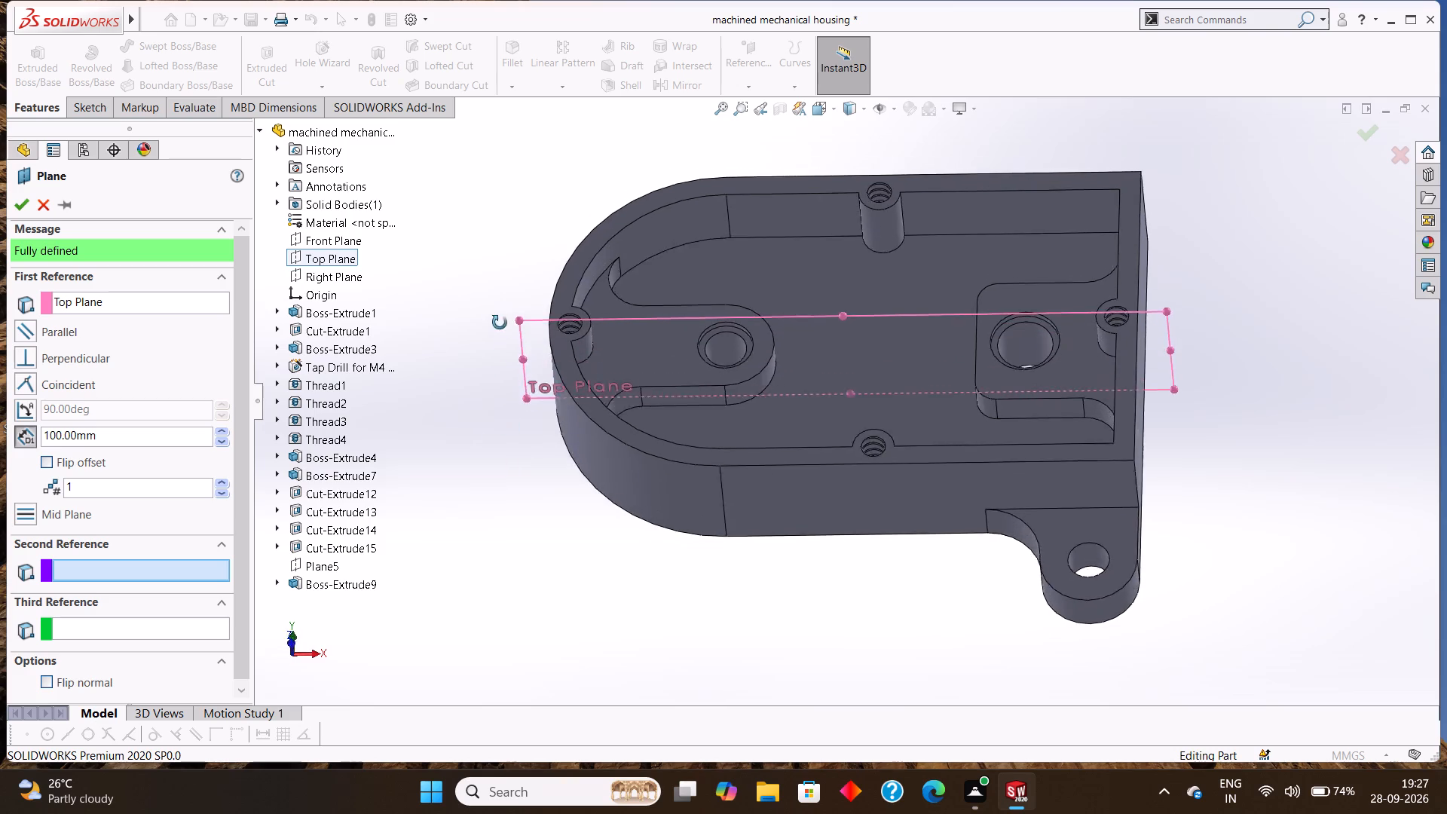
{"action": "middle_click_drag", "start_coordinate": [500, 323], "coordinate": [515, 271]}
{"action": "left_click", "coordinate": [23, 201]}
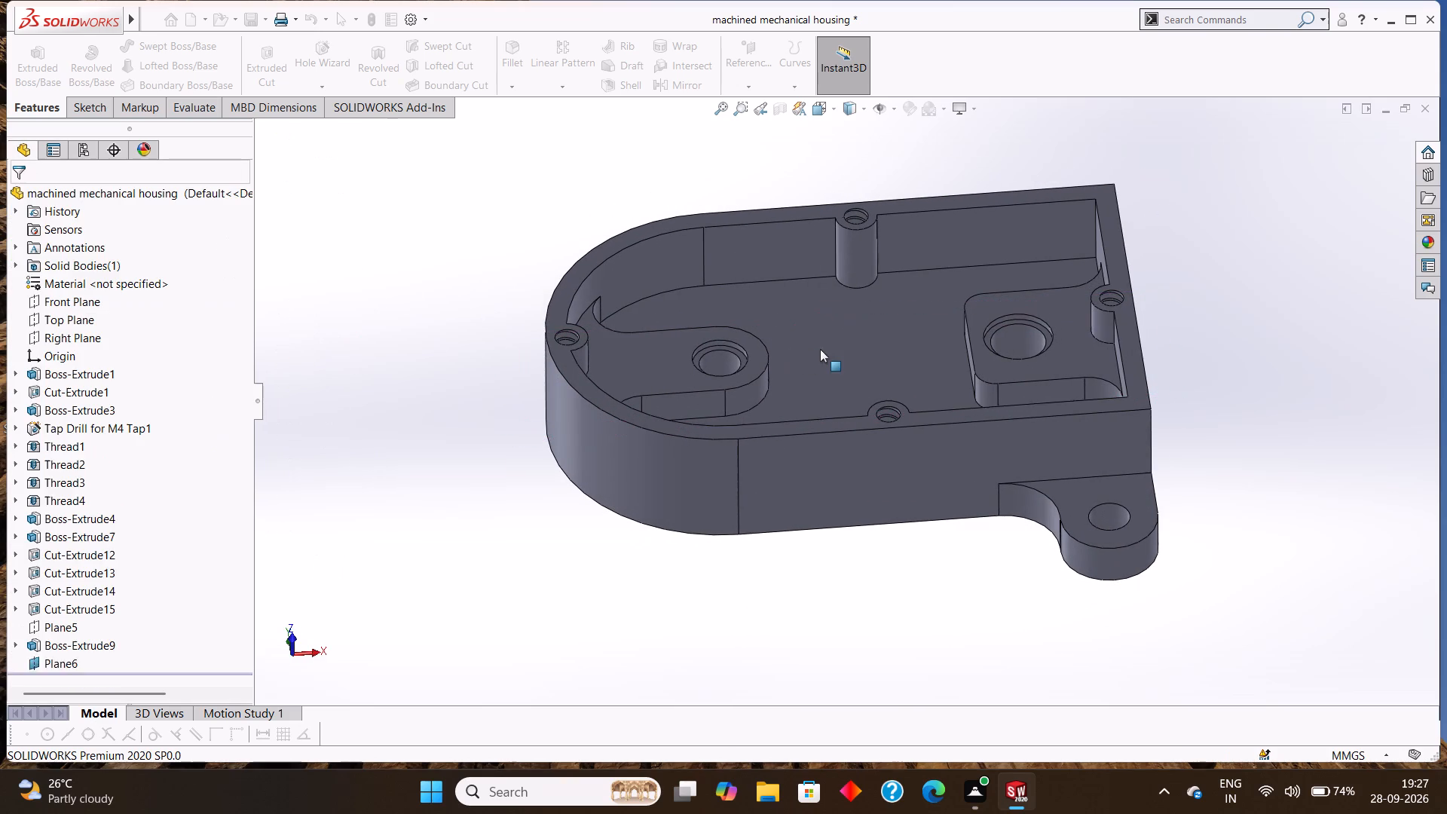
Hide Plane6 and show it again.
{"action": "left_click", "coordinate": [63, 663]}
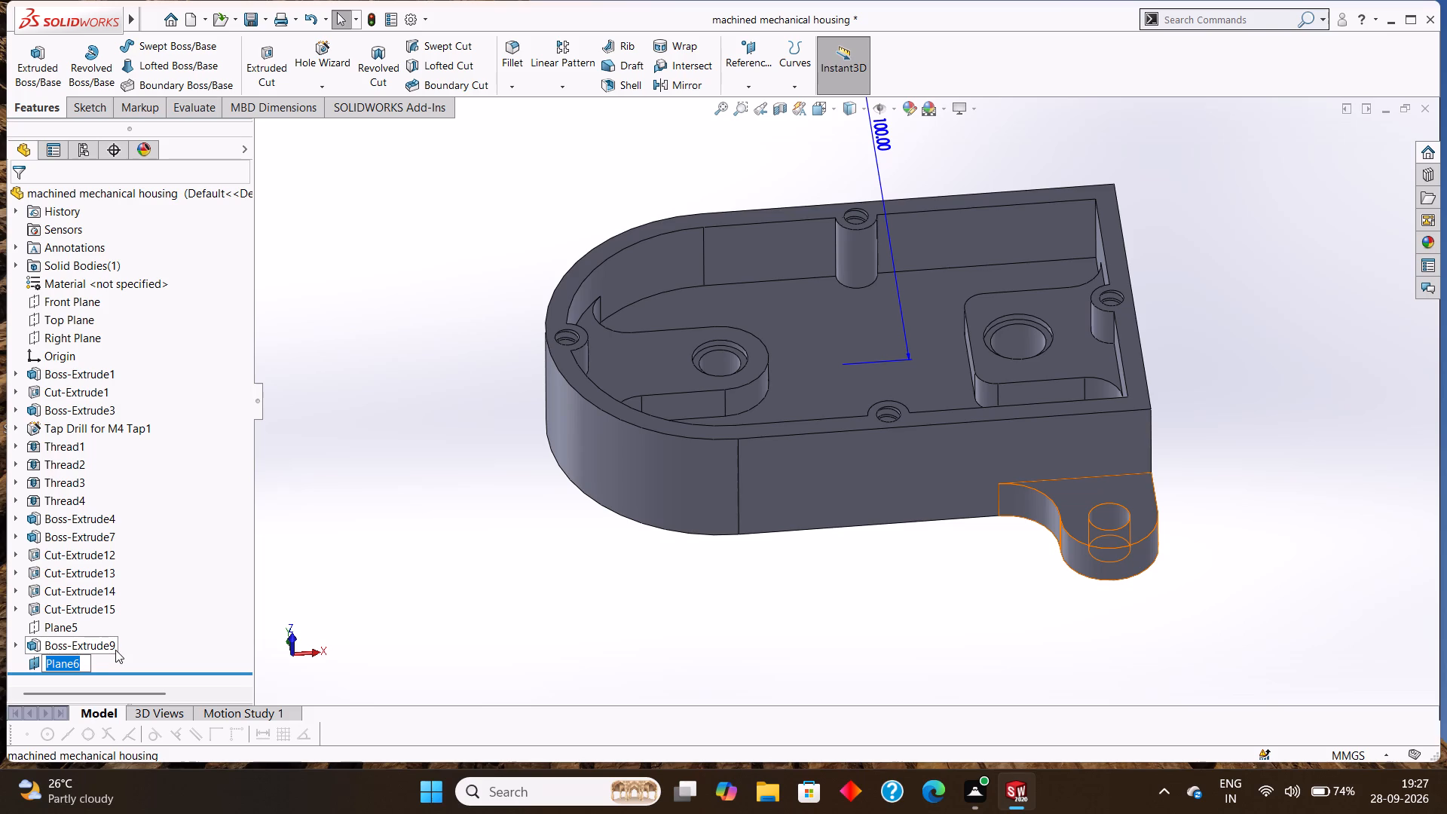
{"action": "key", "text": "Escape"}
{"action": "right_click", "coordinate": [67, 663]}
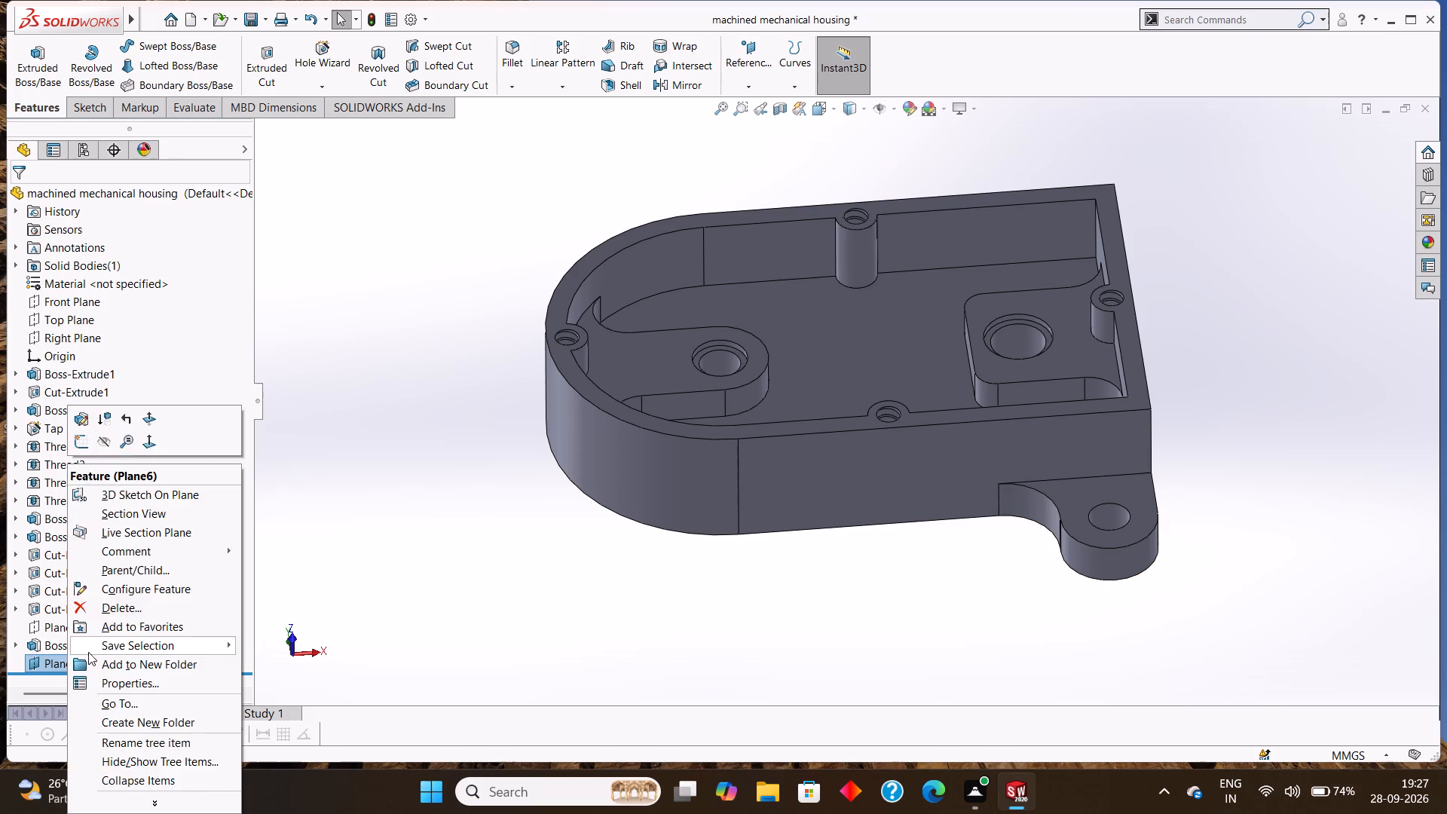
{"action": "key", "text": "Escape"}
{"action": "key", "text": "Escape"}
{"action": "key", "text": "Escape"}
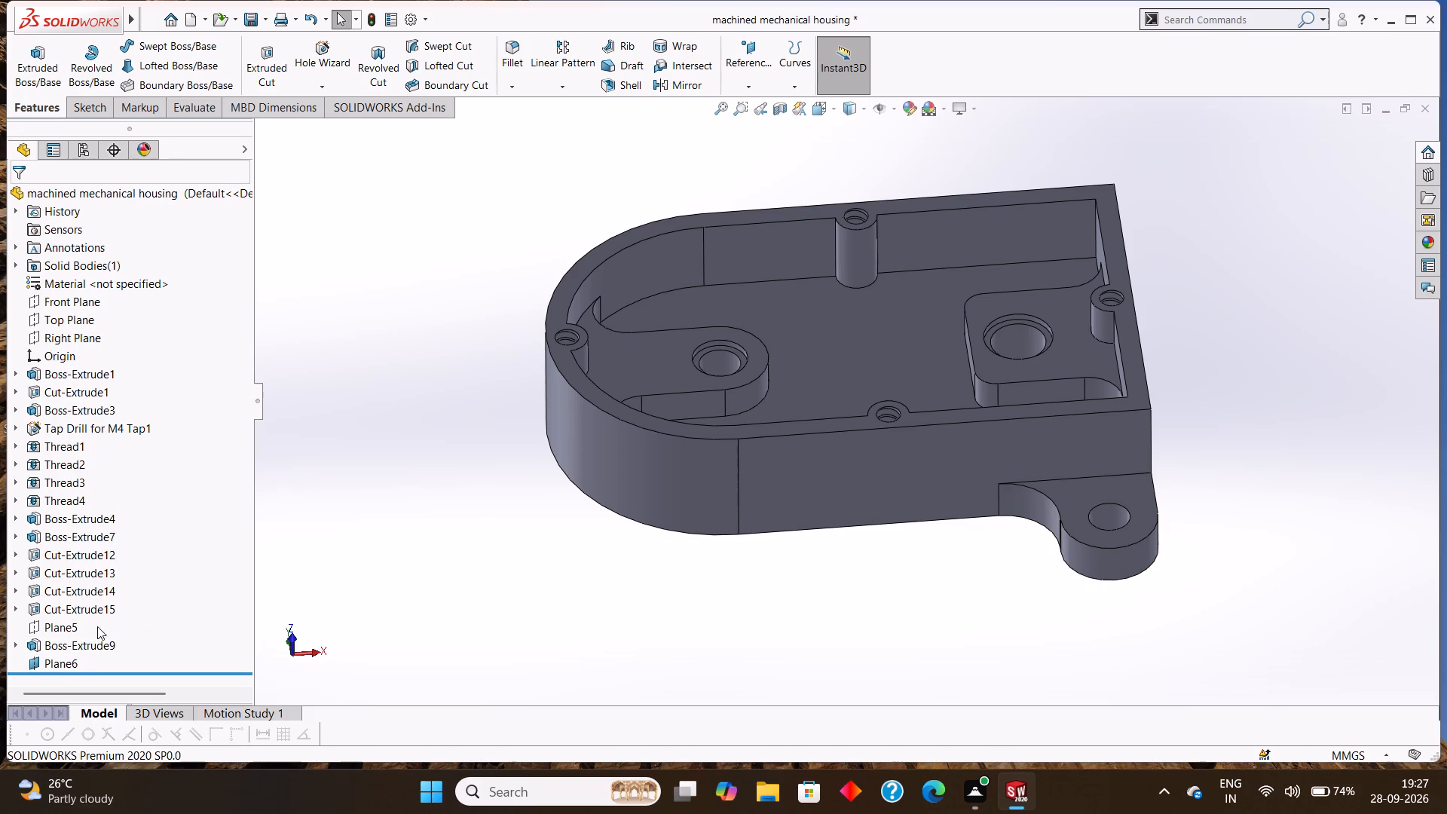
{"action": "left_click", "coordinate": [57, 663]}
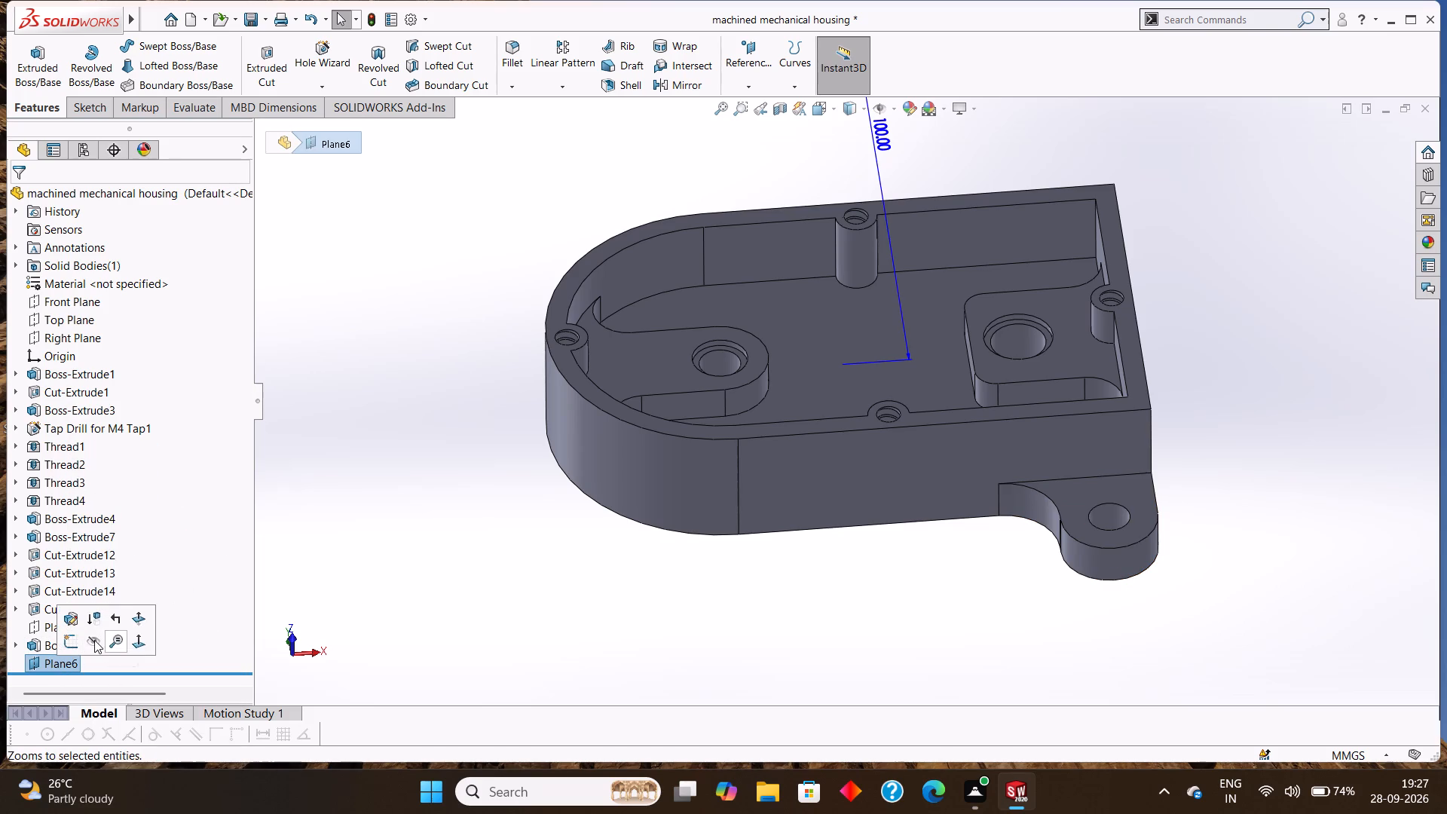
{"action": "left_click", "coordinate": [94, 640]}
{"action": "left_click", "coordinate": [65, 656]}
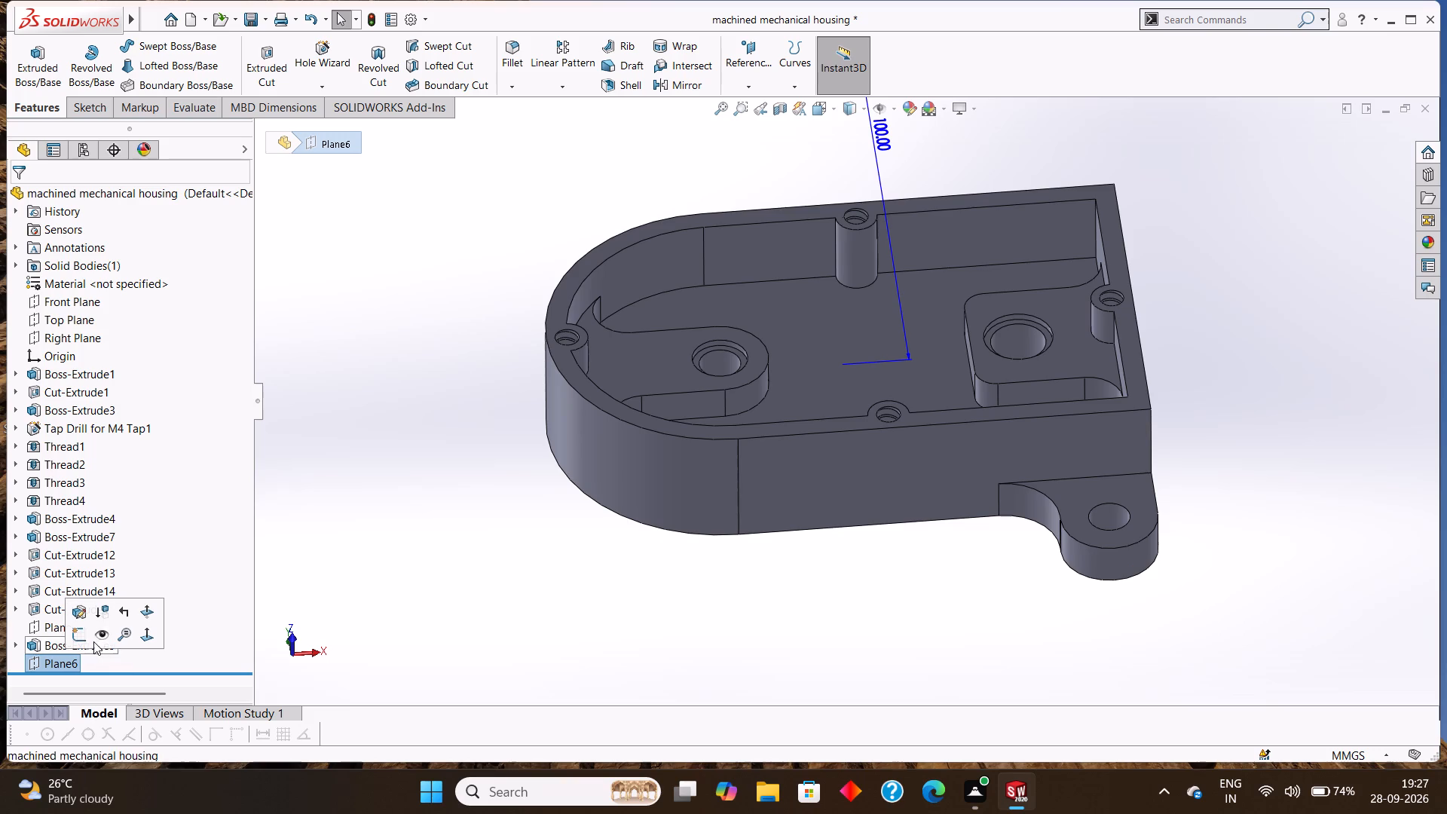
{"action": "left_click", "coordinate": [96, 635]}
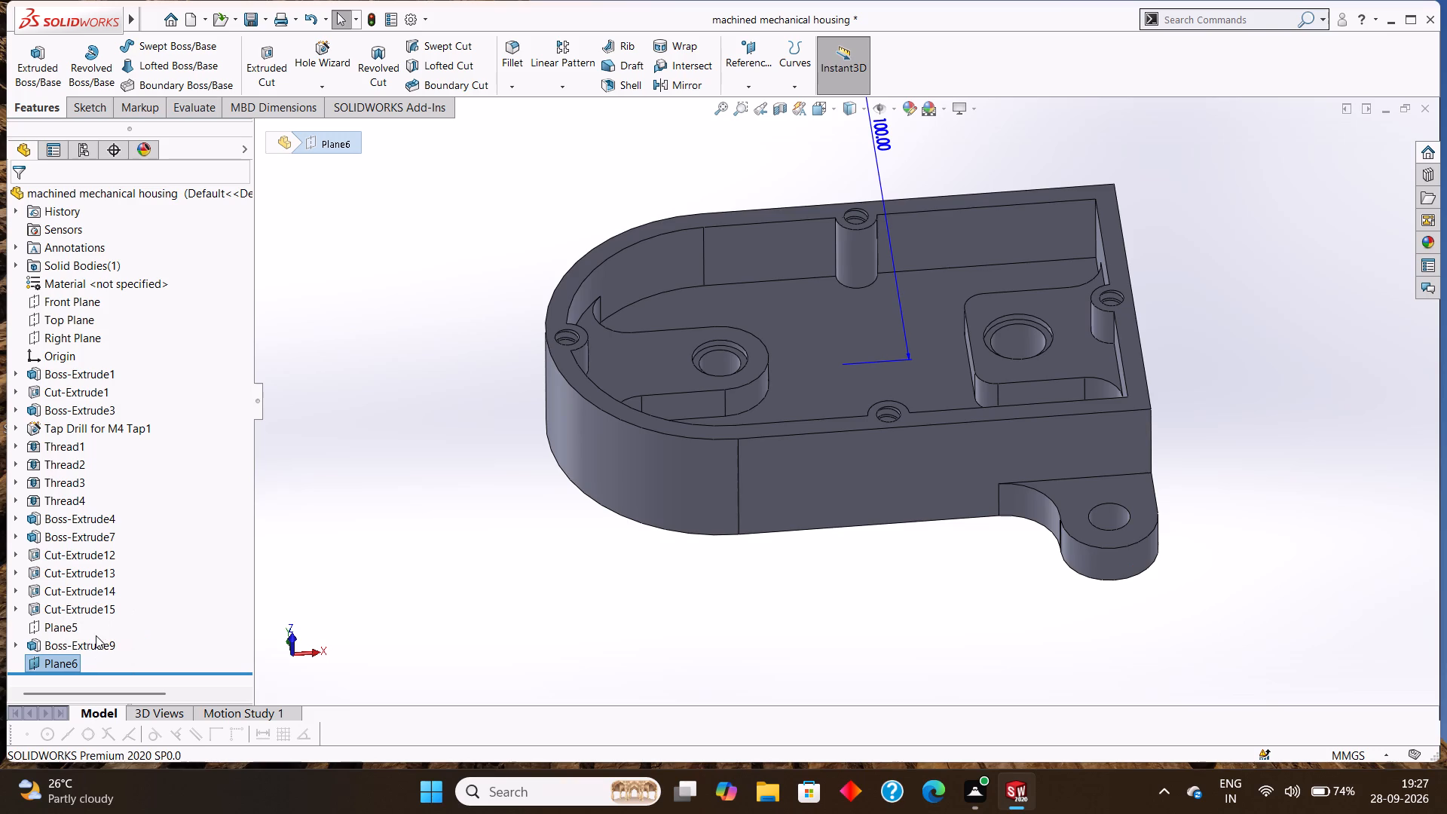
Undo the creation of the reference plane offset 100 mm from the Top Plane.
{"action": "left_click", "coordinate": [739, 571]}
{"action": "scroll", "coordinate": [750, 568], "scroll_direction": "up", "scroll_amount": 2}
{"action": "middle_click", "coordinate": [750, 568]}
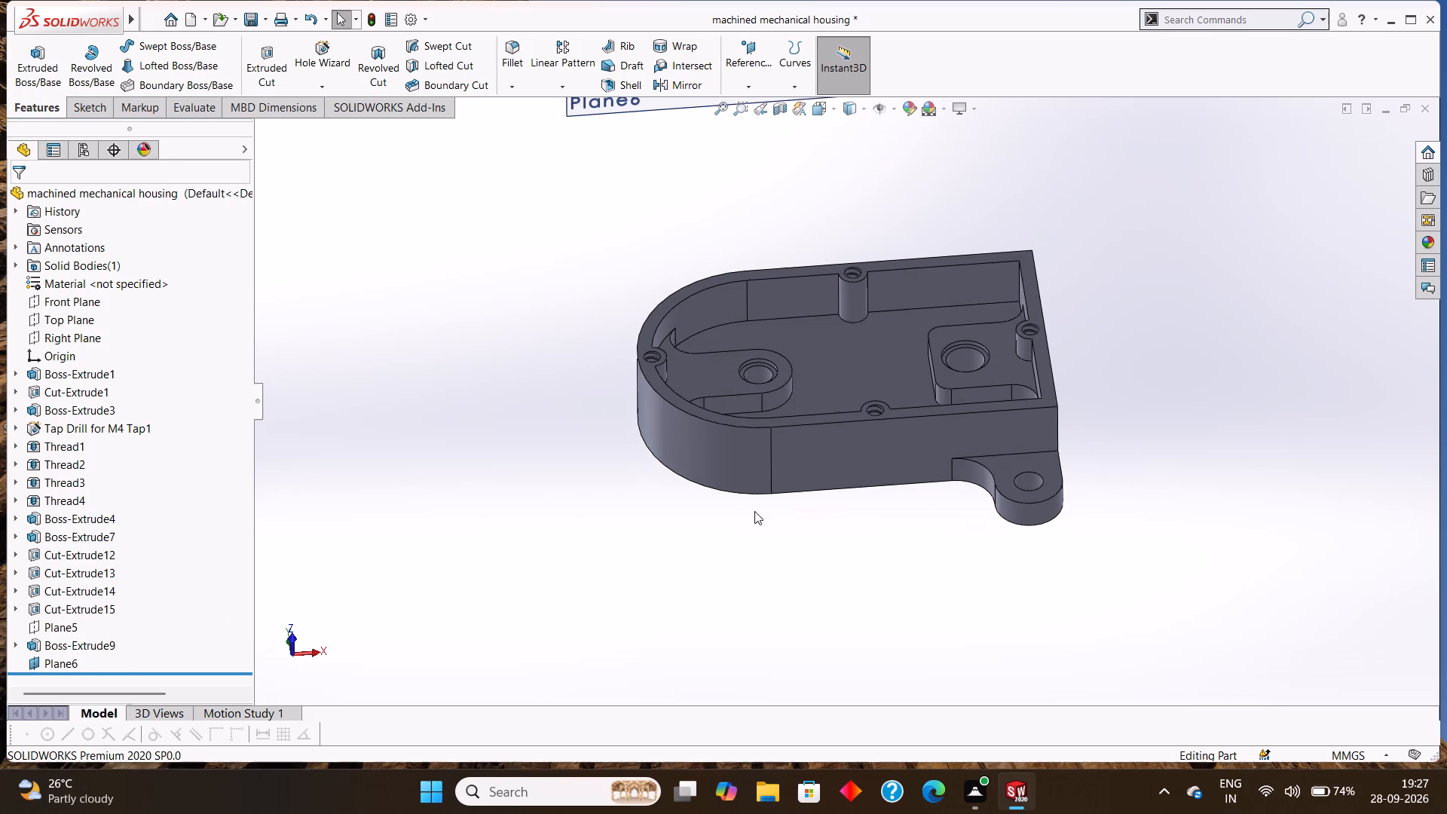
{"action": "scroll", "coordinate": [661, 247], "scroll_direction": "up", "scroll_amount": 2}
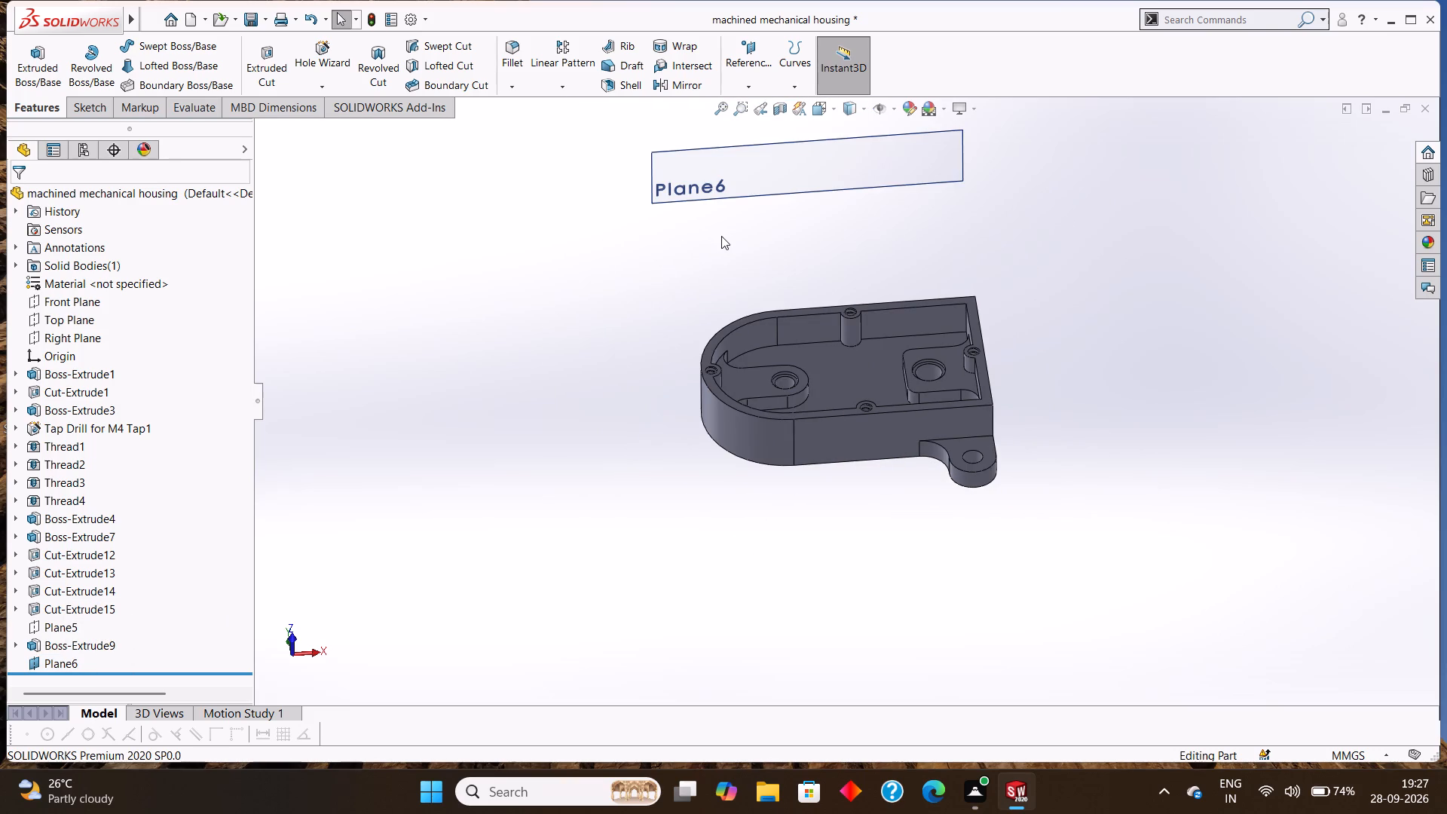
{"action": "key", "text": "ctrl+z"}
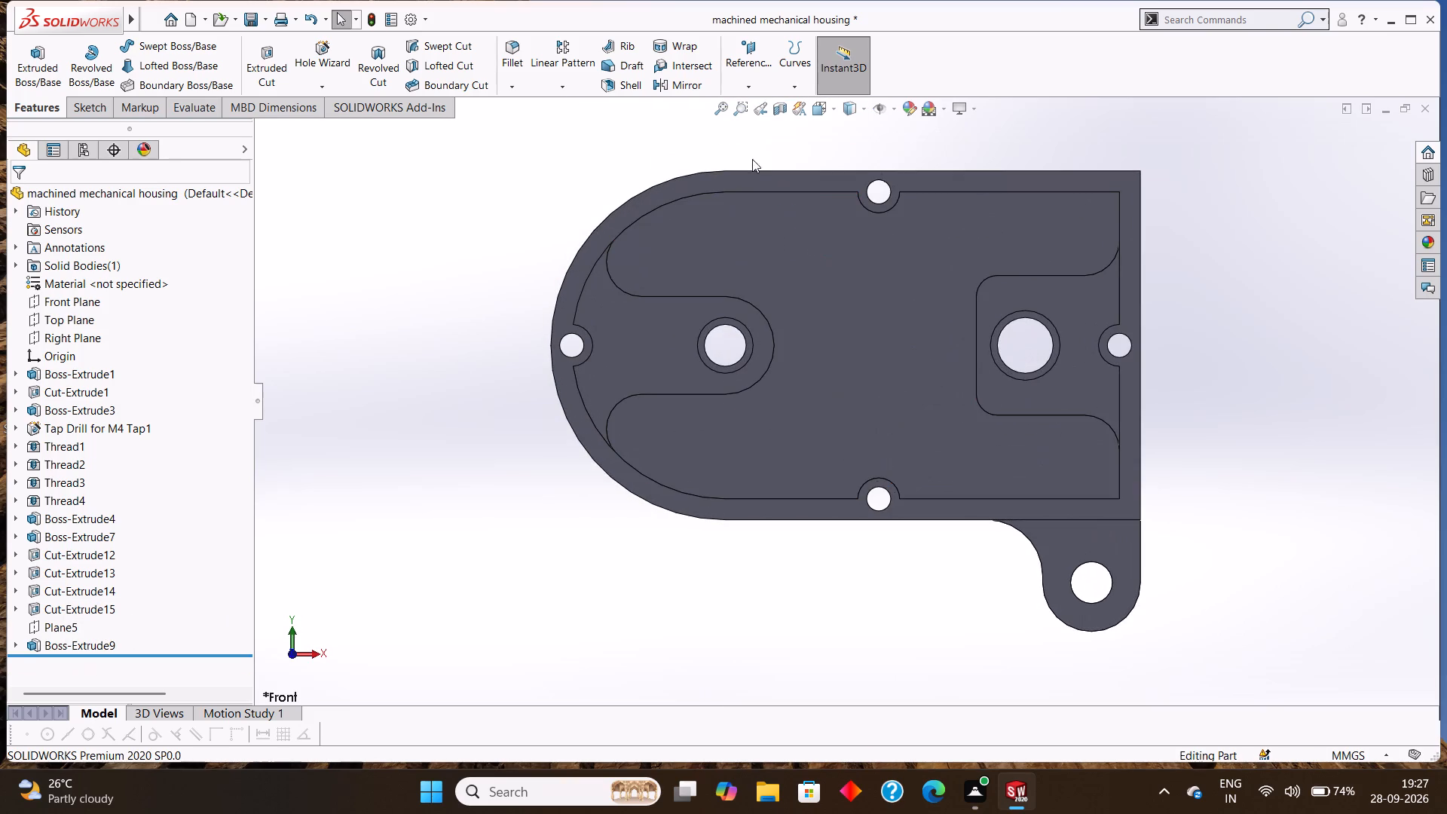
Create a reference plane parallel to the Top Plane with an offset distance of 0 mm.
{"action": "left_click", "coordinate": [741, 88]}
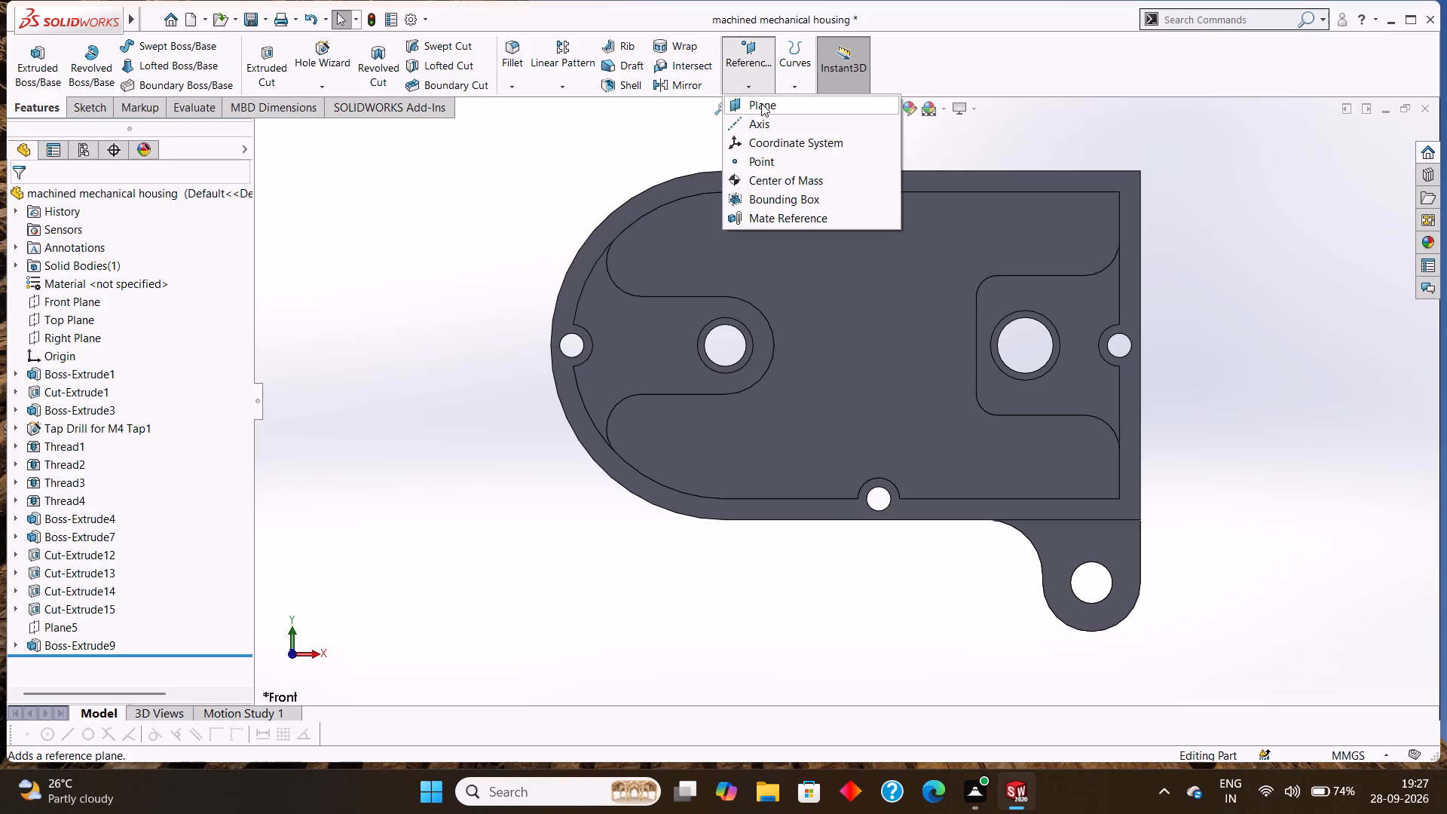
{"action": "left_click", "coordinate": [761, 103]}
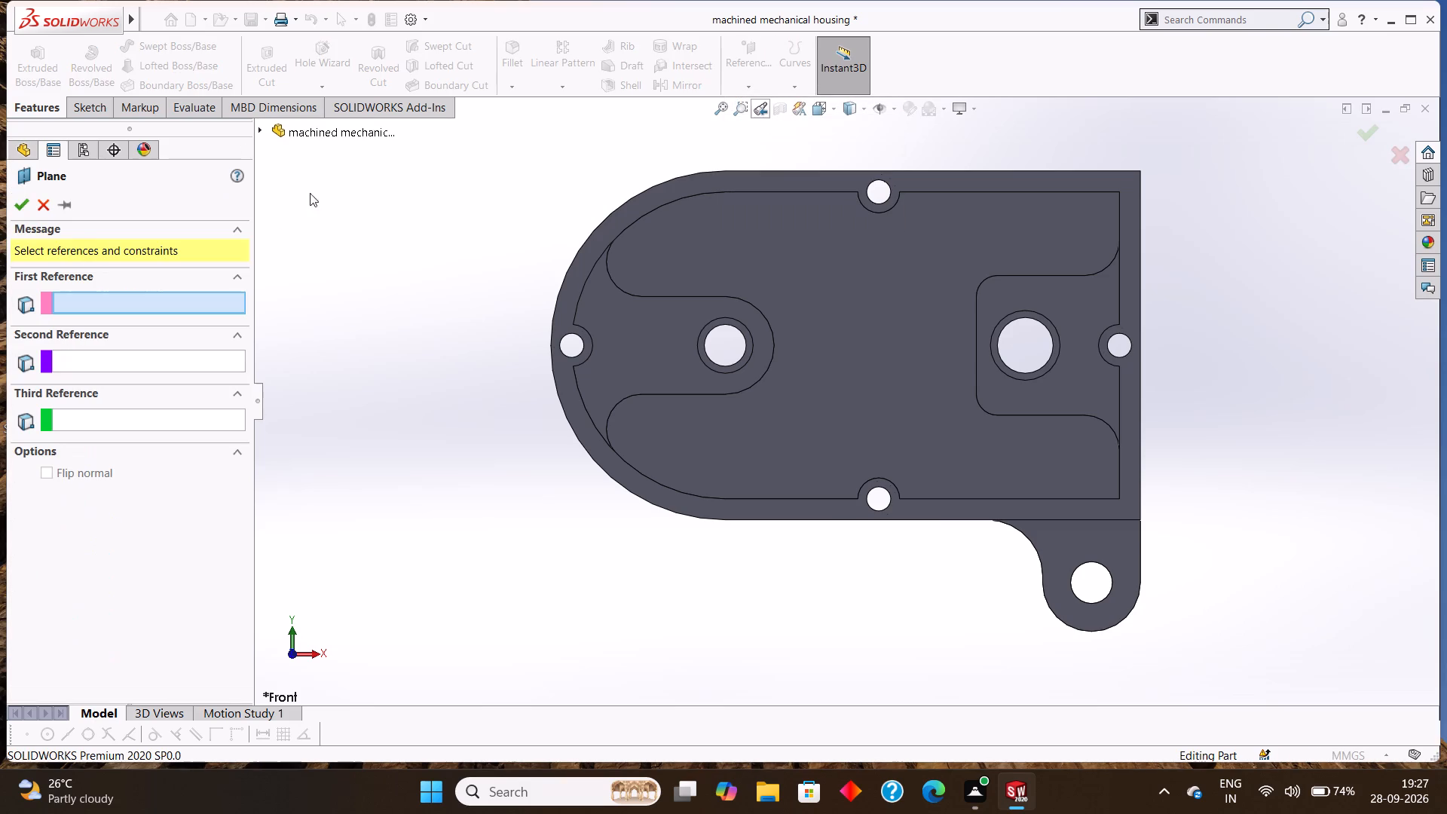
{"action": "left_click", "coordinate": [266, 128]}
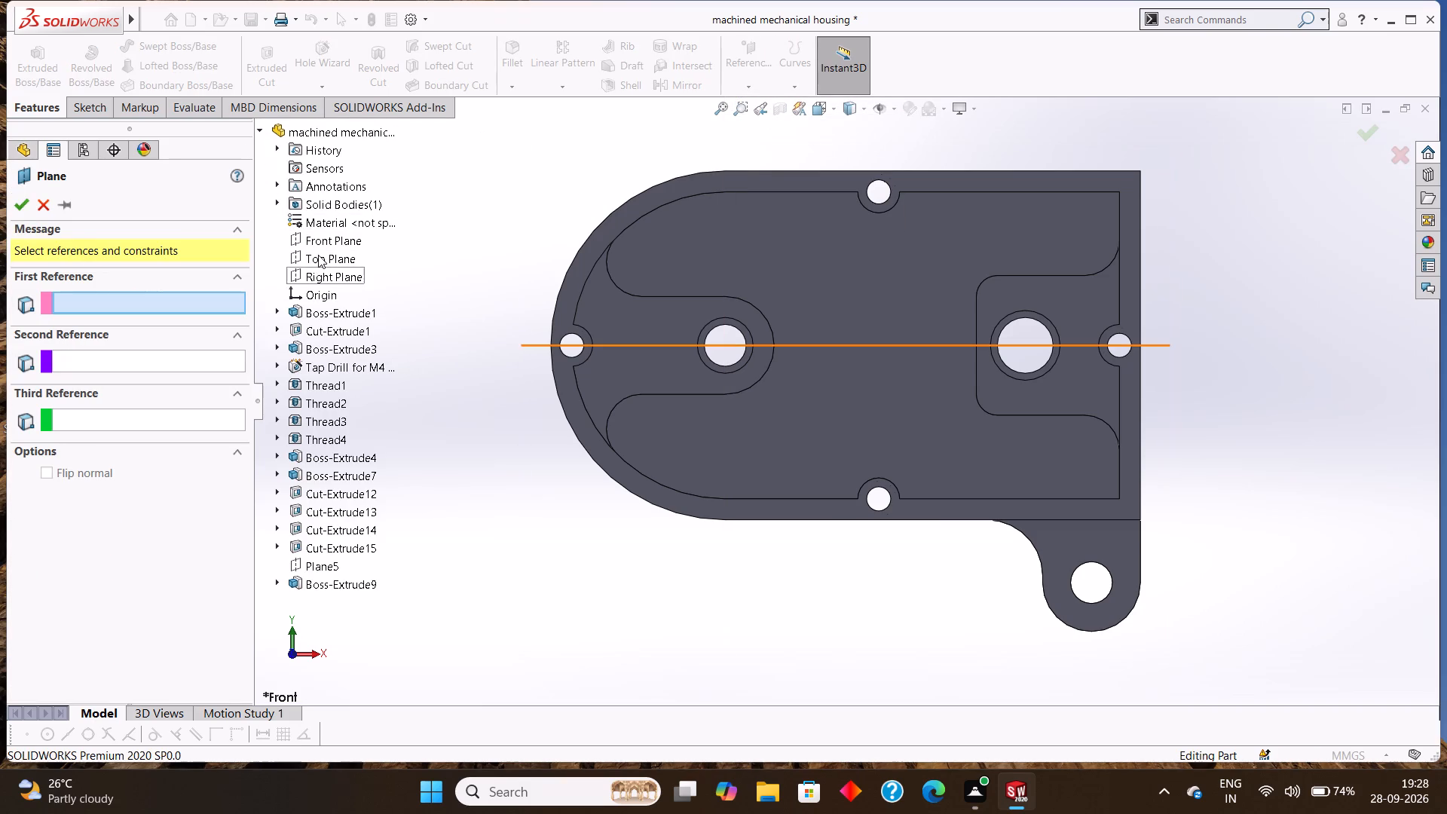
{"action": "left_click", "coordinate": [325, 259]}
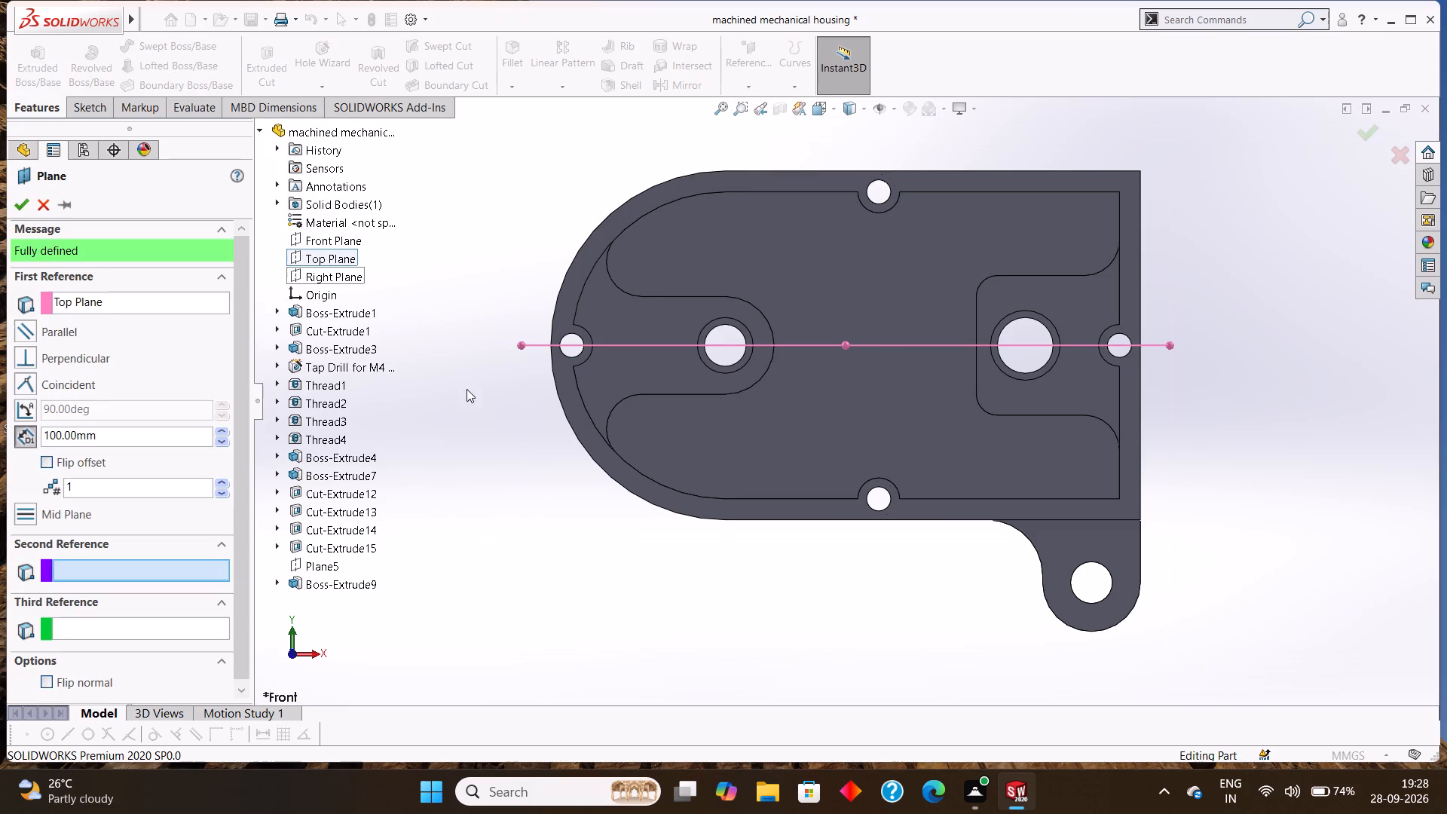
{"action": "middle_click_drag", "start_coordinate": [601, 567], "coordinate": [610, 329]}
{"action": "scroll", "coordinate": [665, 466], "scroll_direction": "up", "scroll_amount": 2}
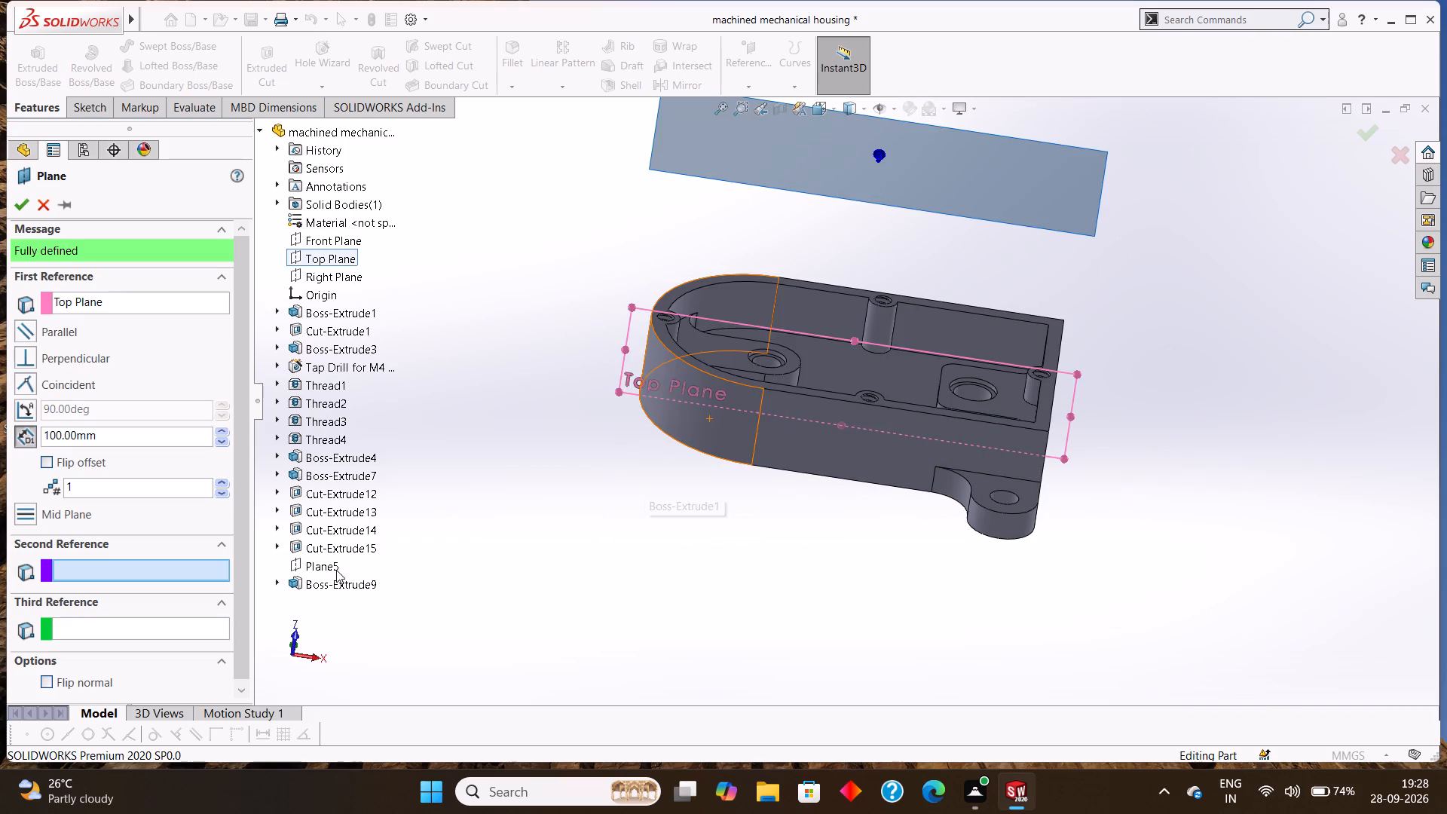
{"action": "left_click_drag", "start_coordinate": [115, 436], "coordinate": [14, 429]}
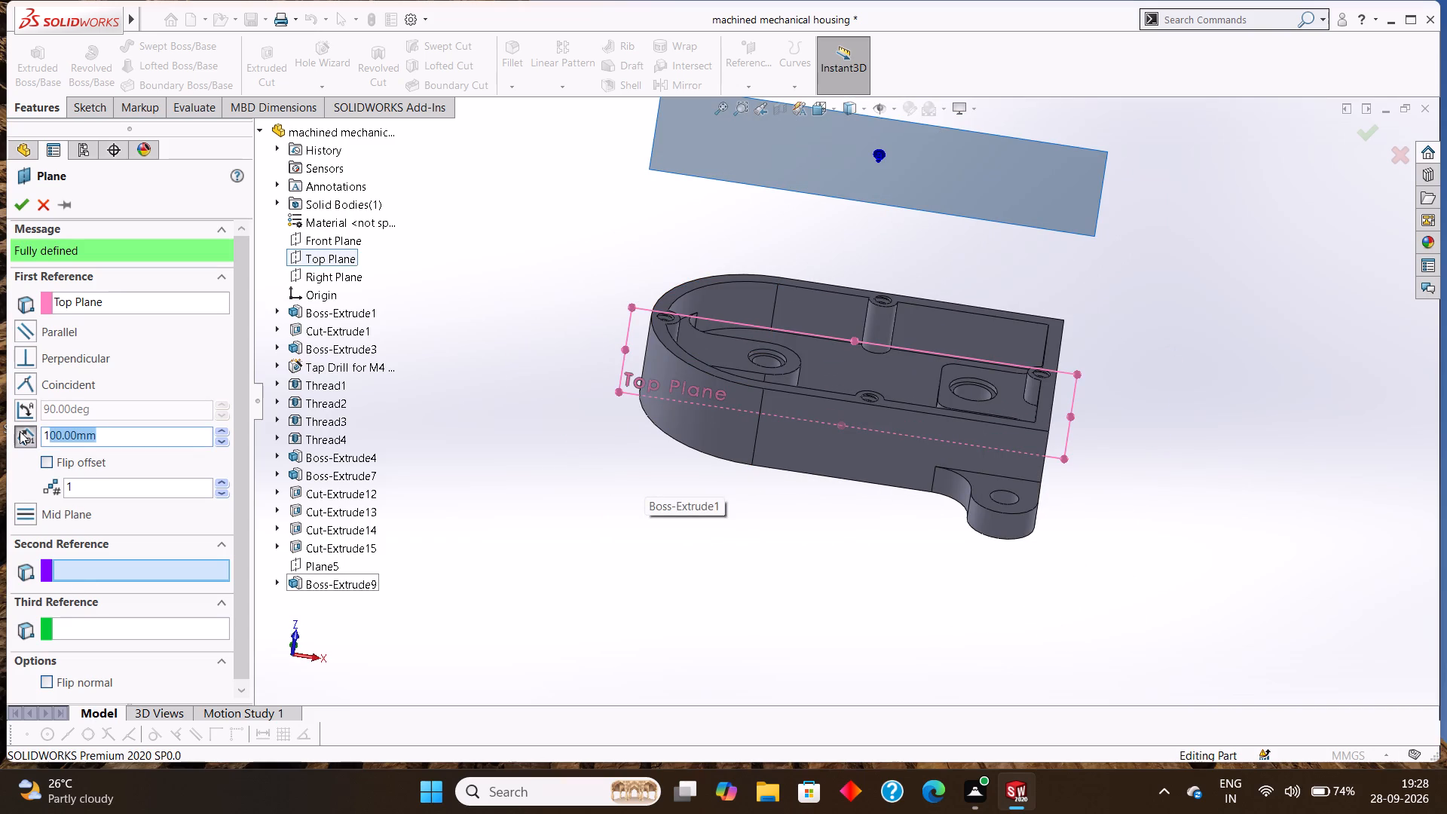
{"action": "key", "text": "0"}
{"action": "key", "text": "Return"}
{"action": "left_click", "coordinate": [22, 206]}
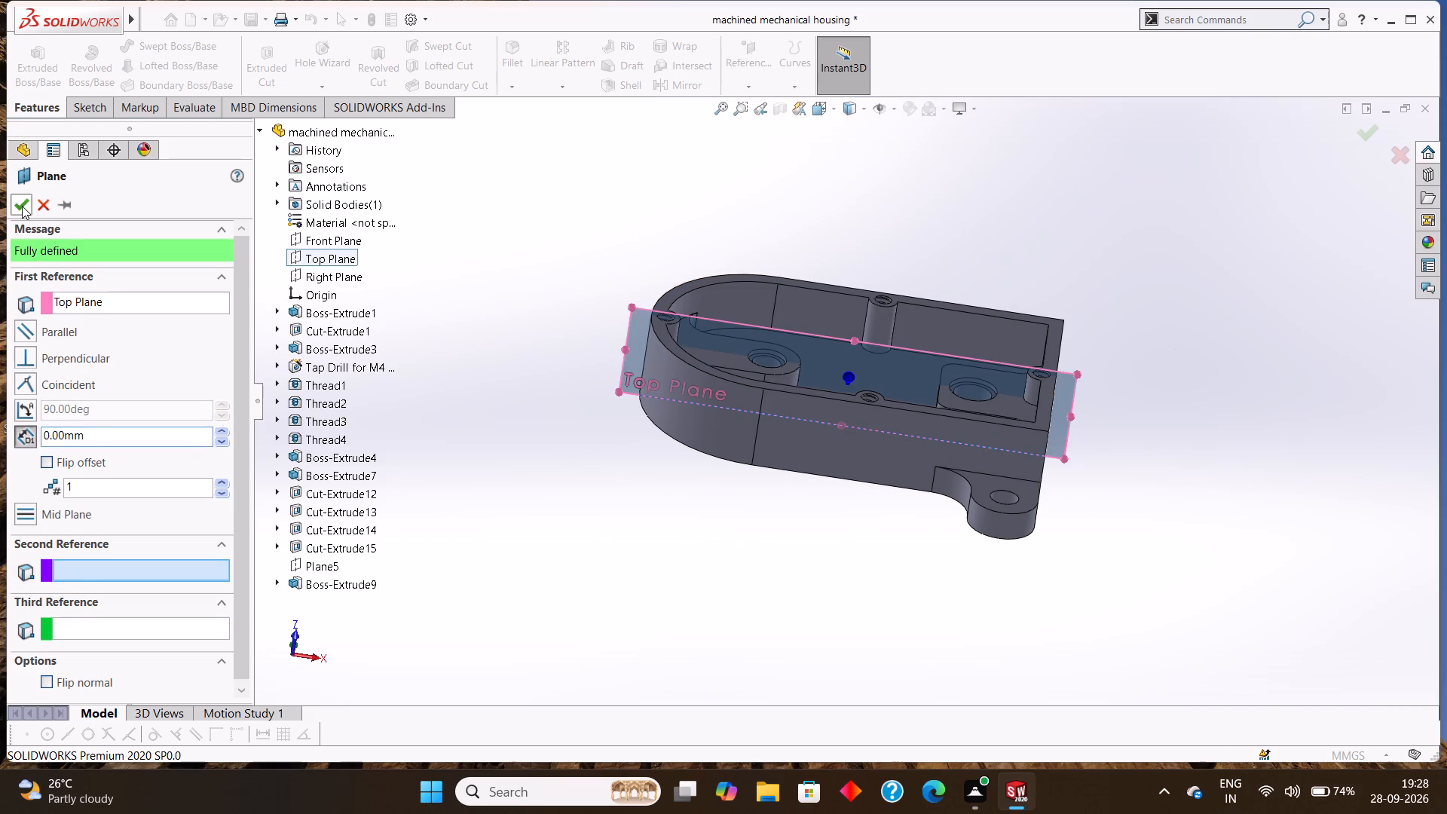
{"action": "left_click", "coordinate": [1076, 393]}
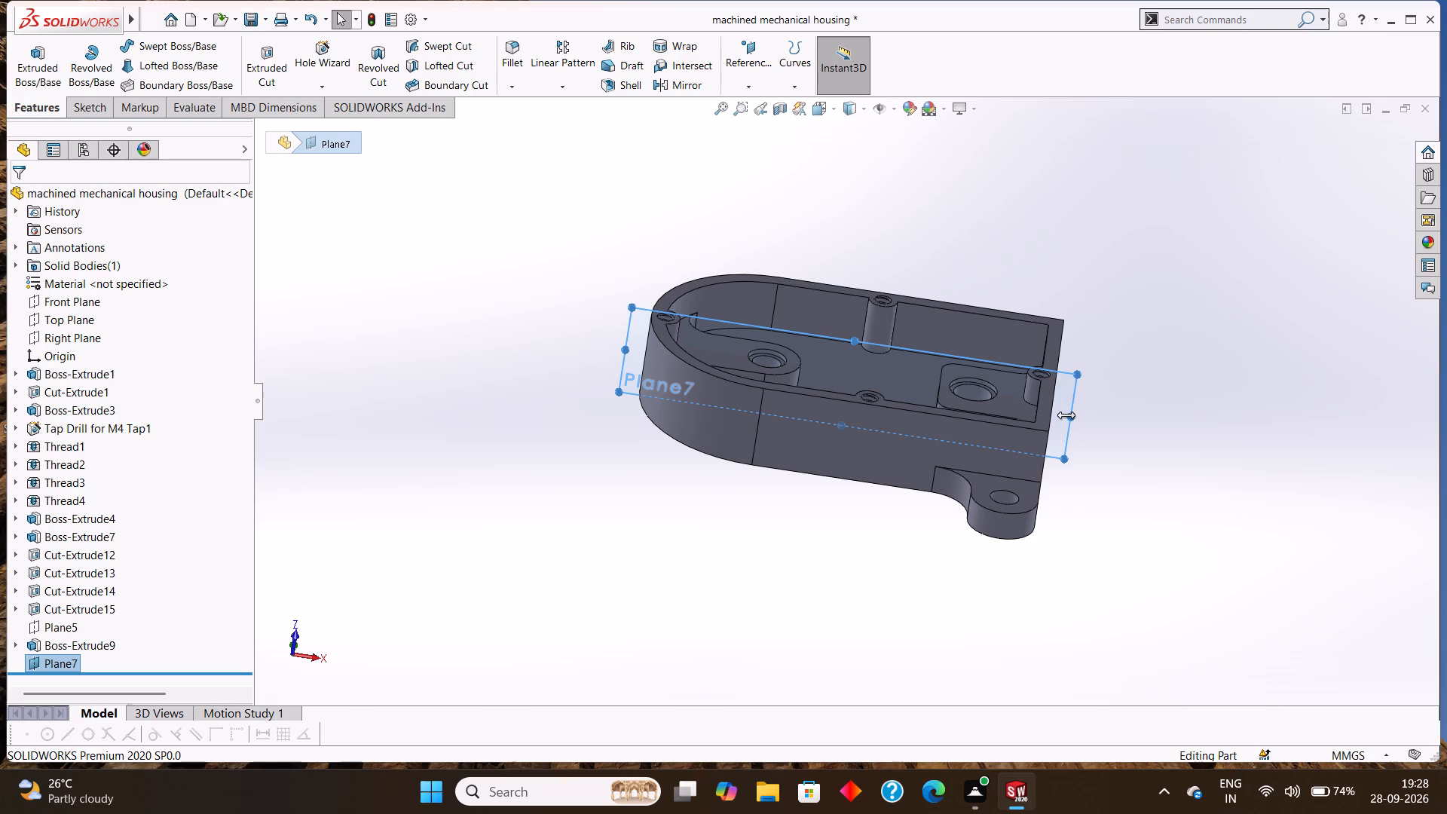
{"action": "key", "text": "Escape"}
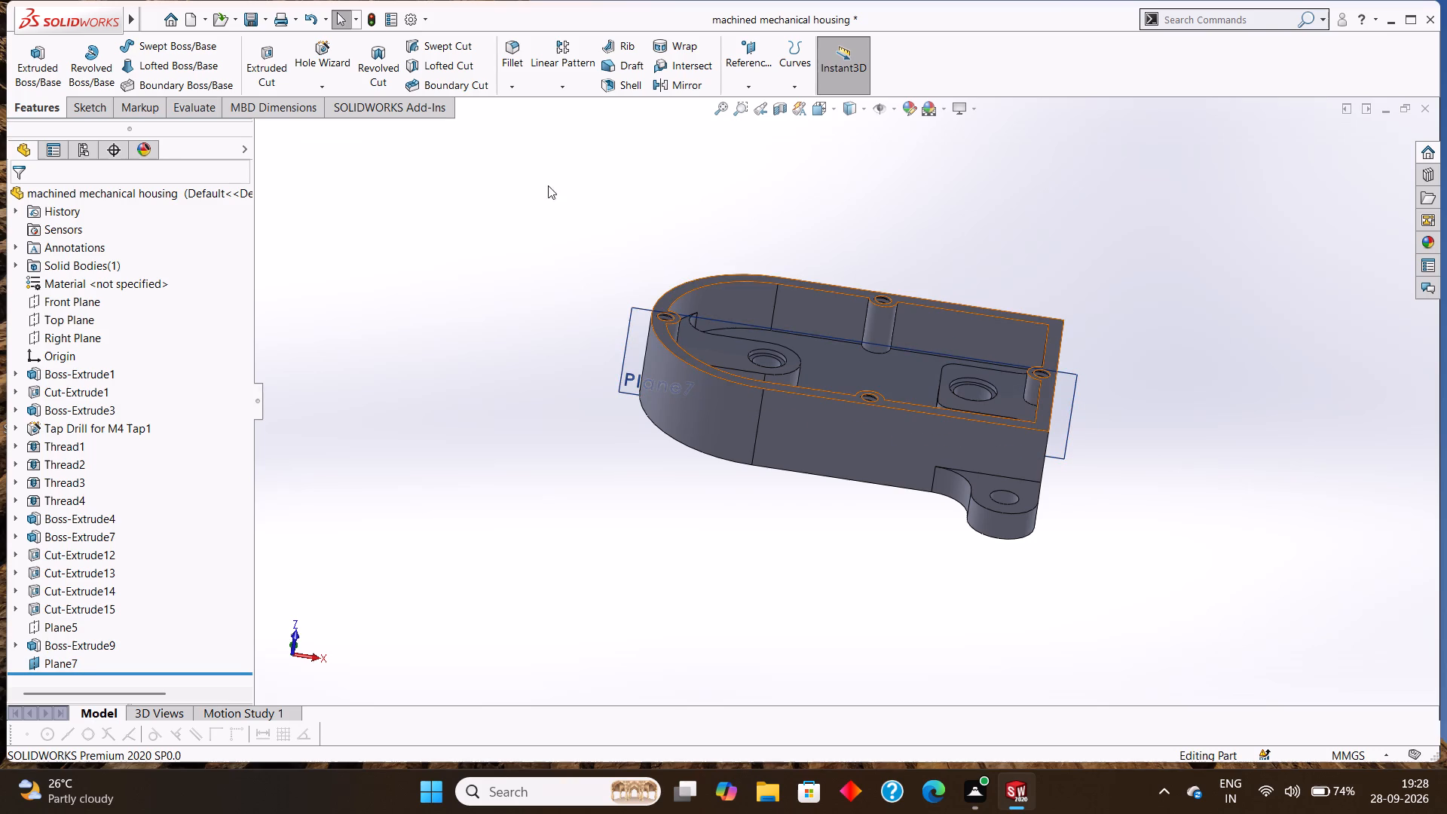
Mirror the holed lug extrusion about Plane7 to the opposite long side of the housing.
{"action": "left_click", "coordinate": [557, 87]}
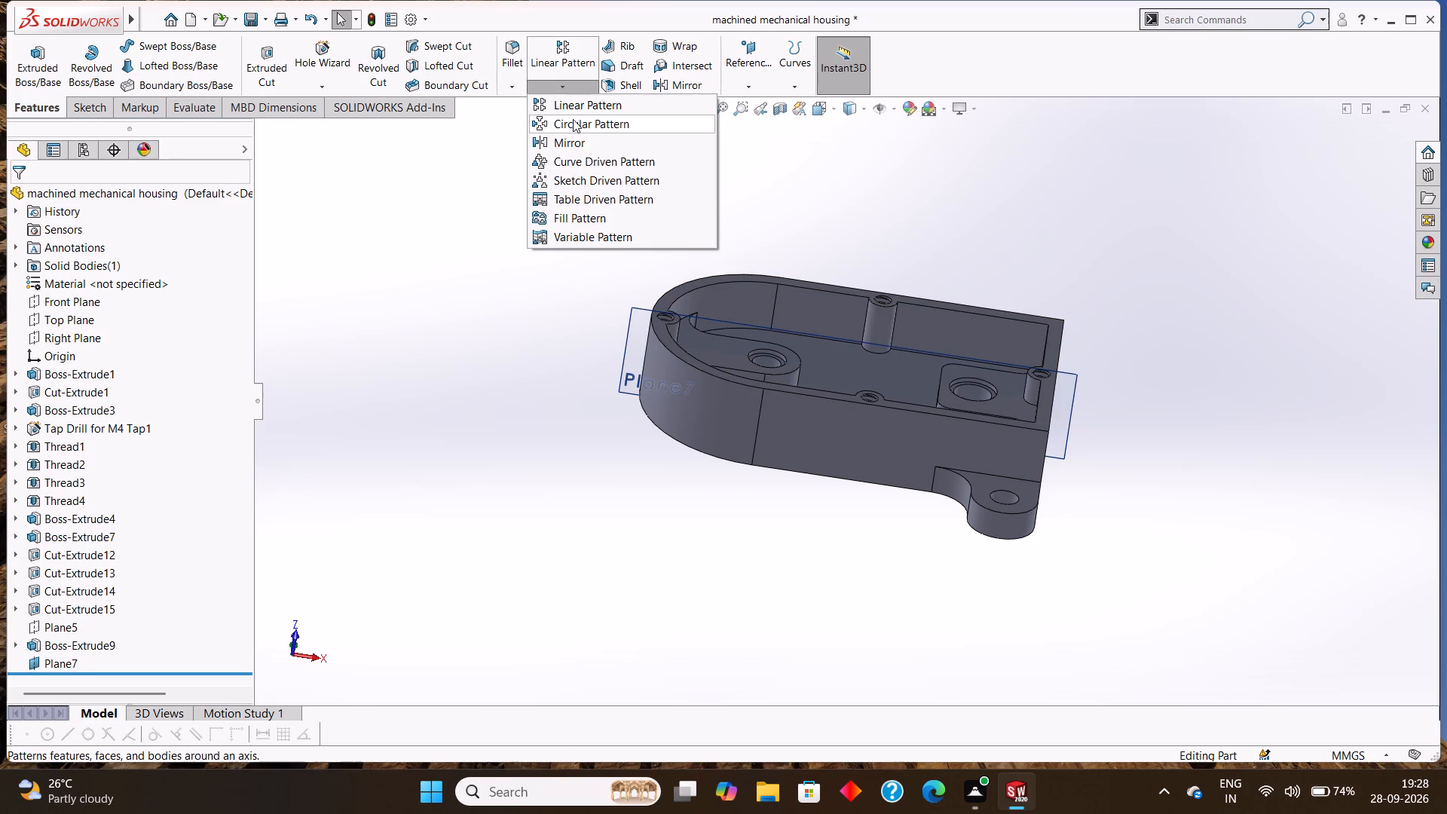
{"action": "left_click", "coordinate": [575, 139]}
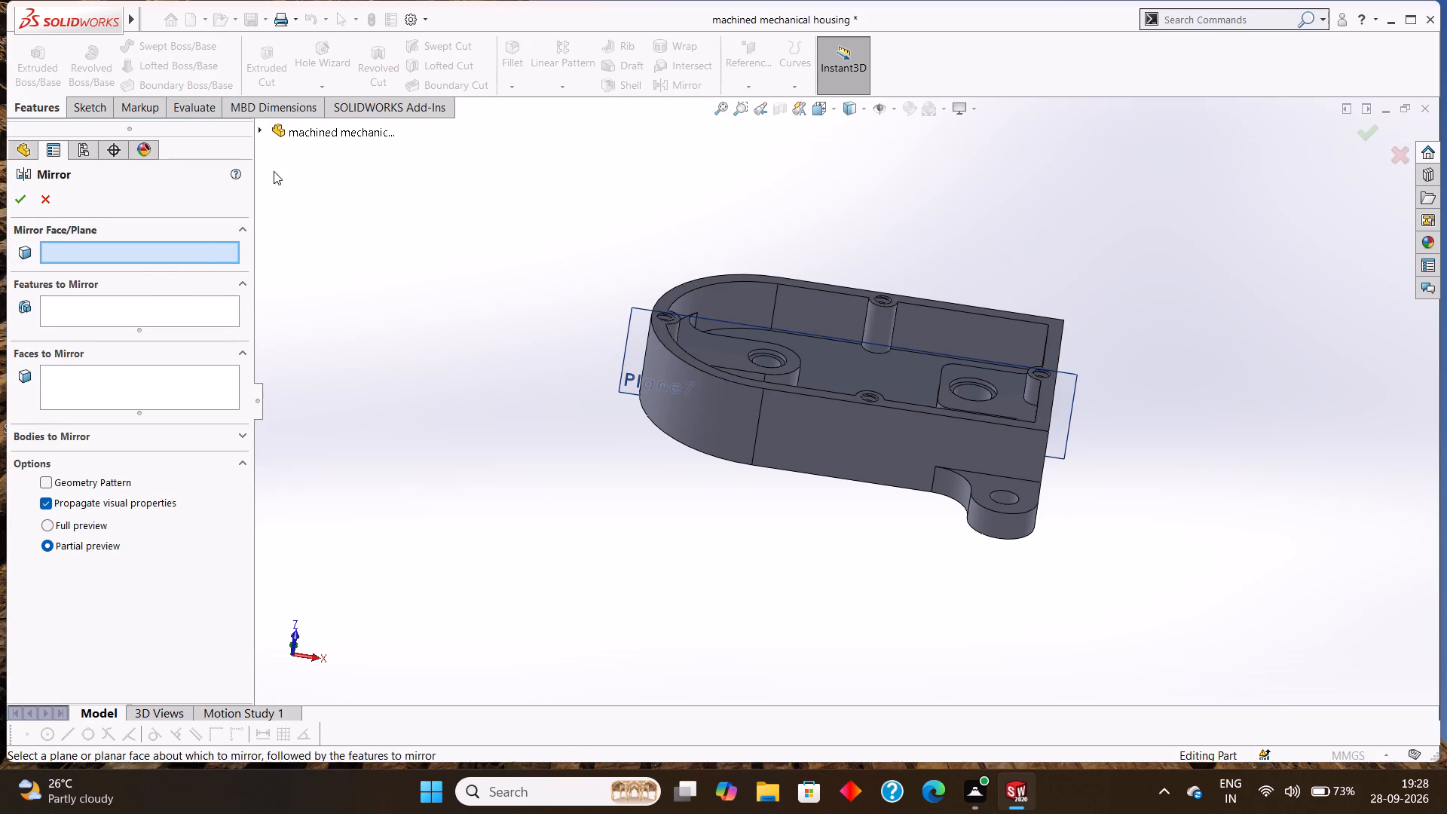
{"action": "left_click", "coordinate": [1067, 374]}
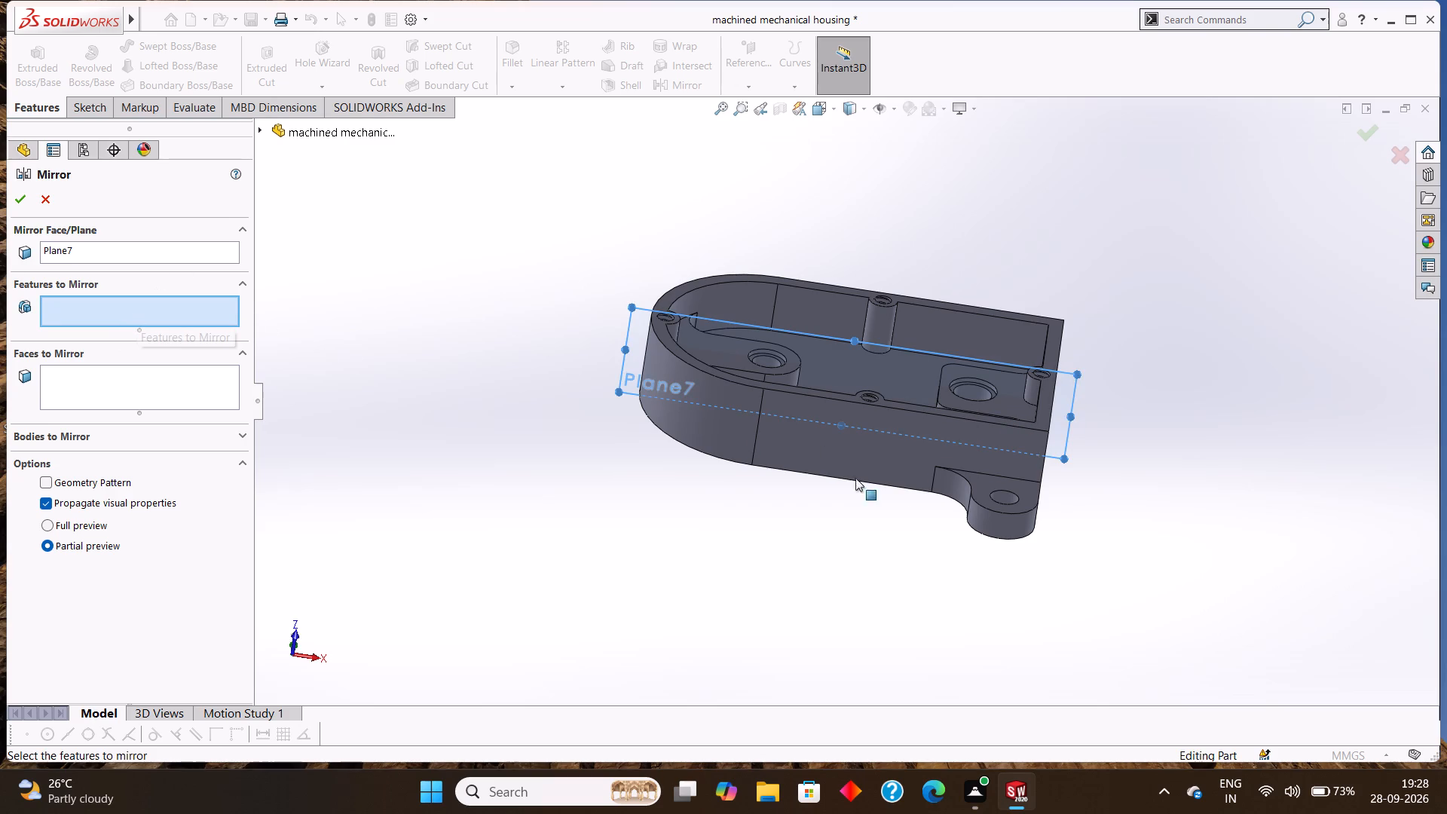
{"action": "left_click", "coordinate": [987, 479]}
{"action": "middle_click_drag", "start_coordinate": [1199, 289], "coordinate": [1165, 402]}
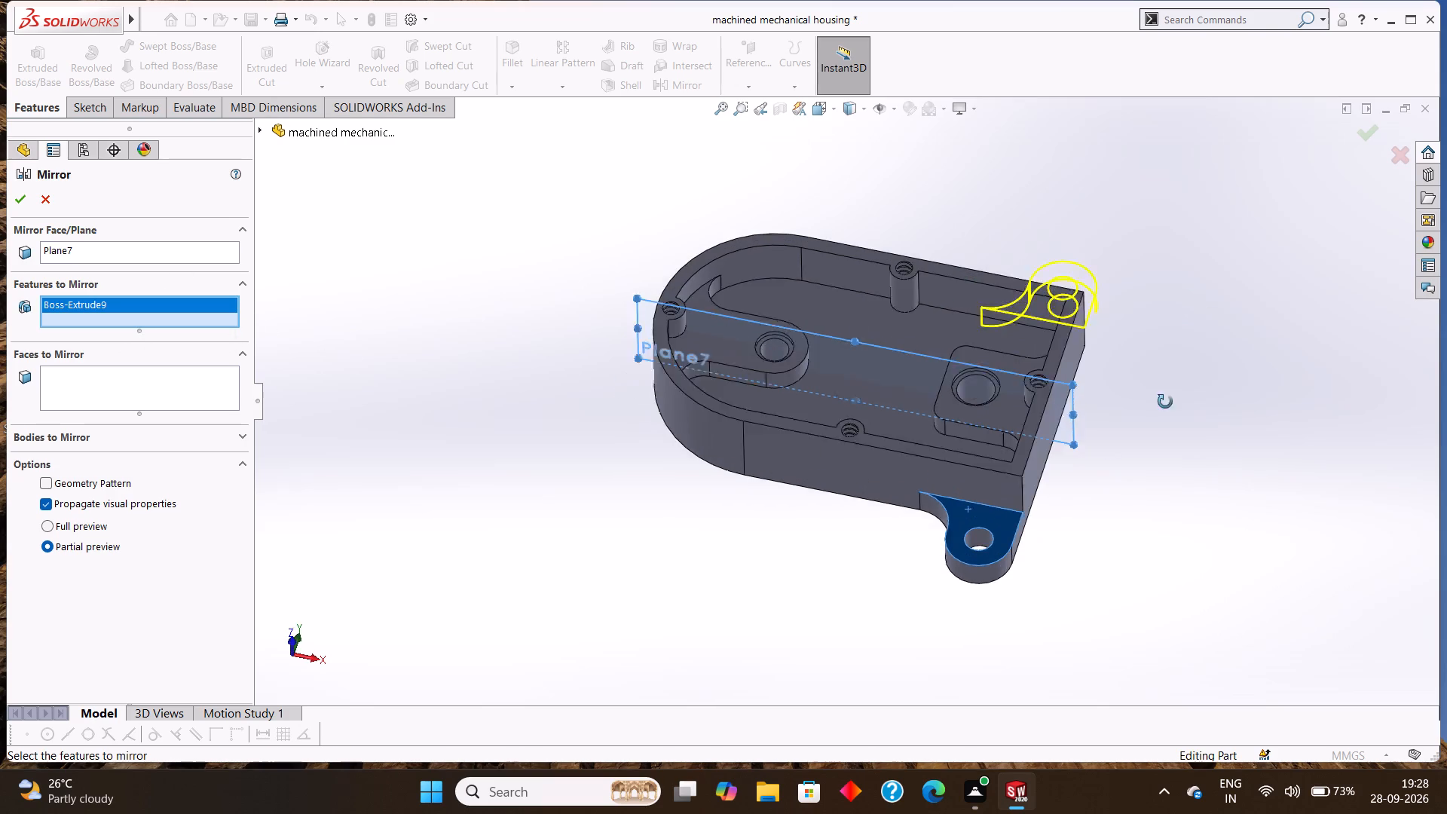
{"action": "middle_click_drag", "start_coordinate": [1165, 402], "coordinate": [1102, 416]}
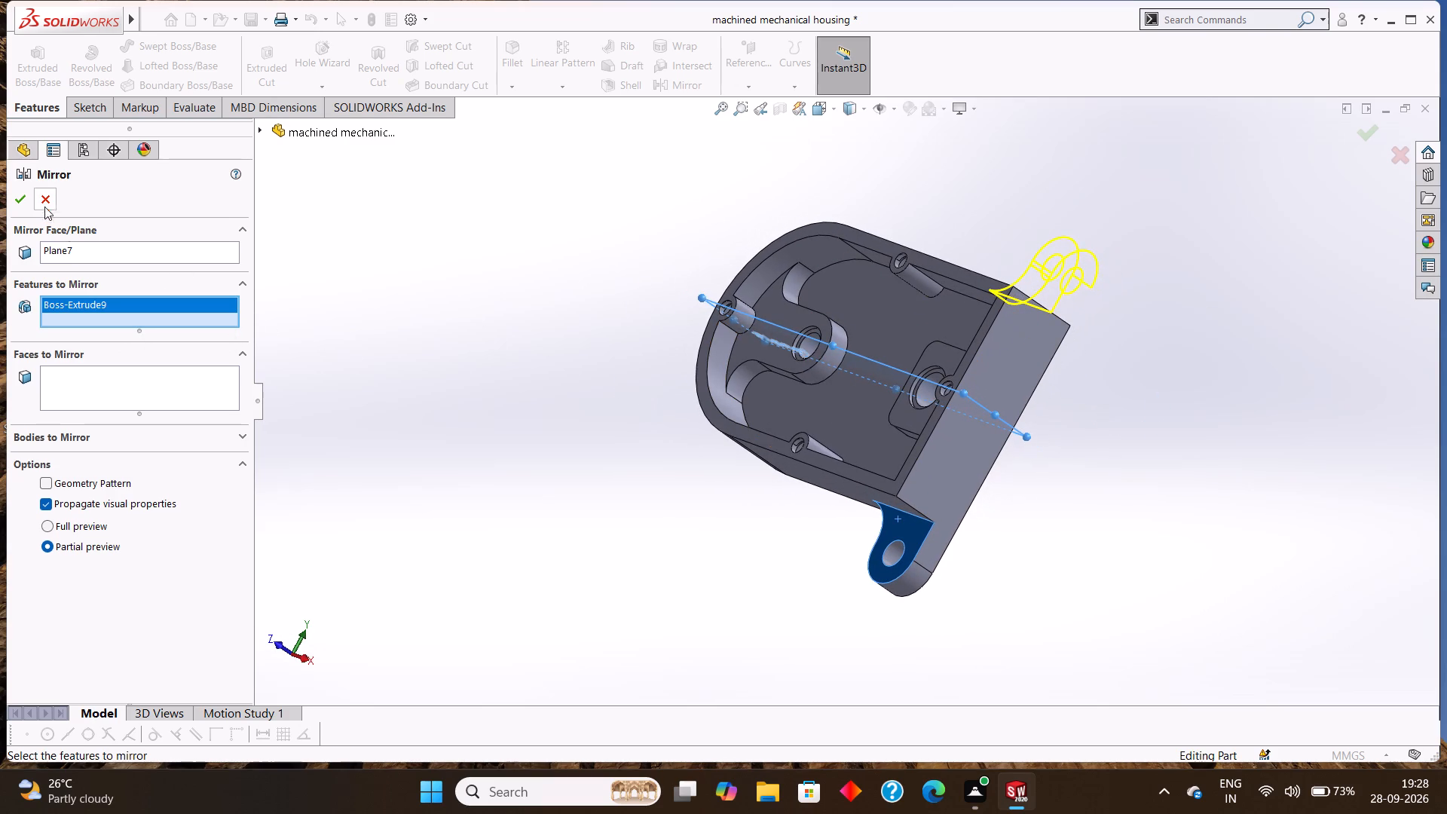
{"action": "left_click", "coordinate": [24, 202]}
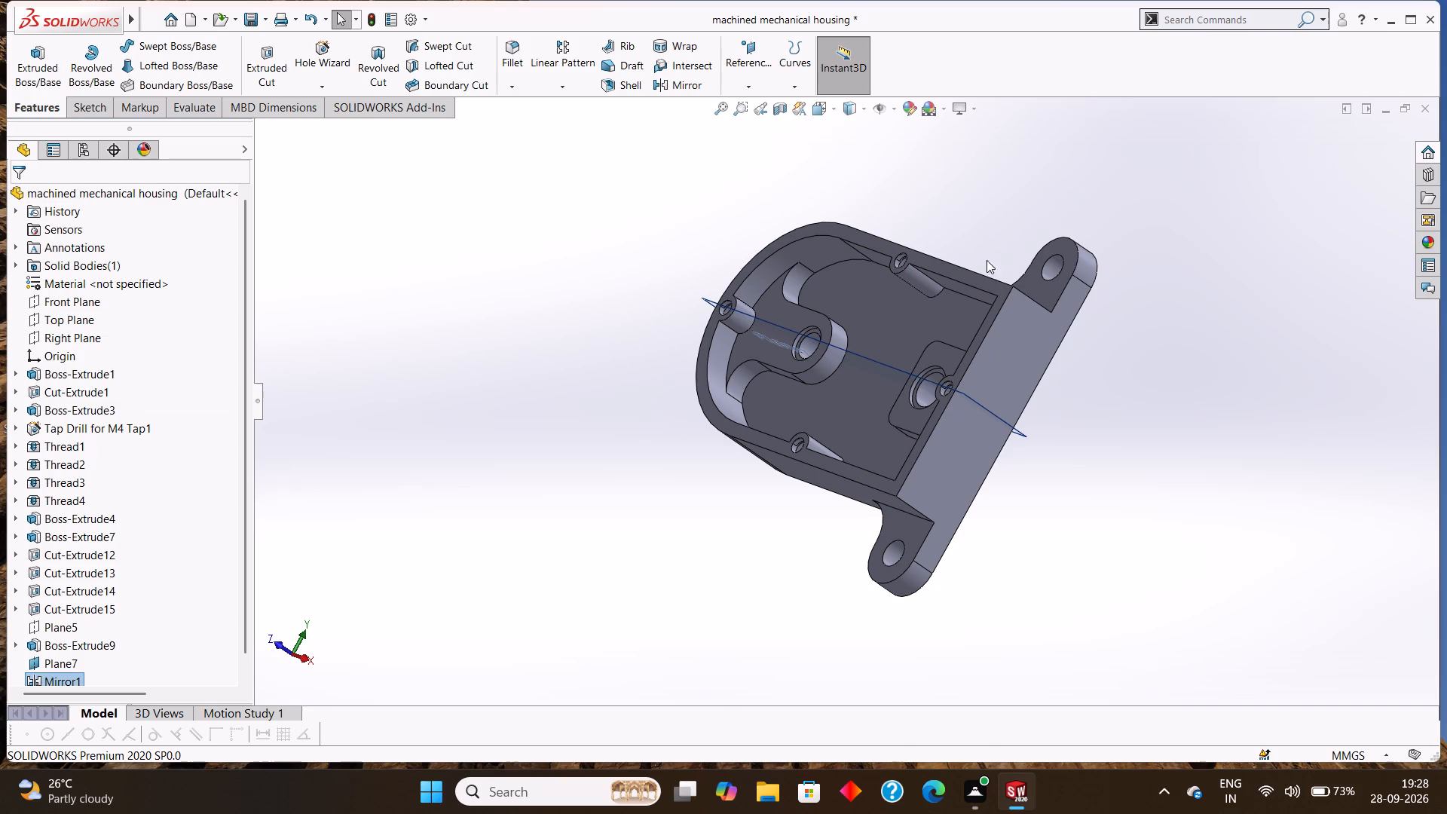
{"action": "left_click", "coordinate": [1212, 308]}
Hide Plane7, the reference plane running through the middle of the housing.
{"action": "middle_click_drag", "start_coordinate": [1225, 335], "coordinate": [1229, 305]}
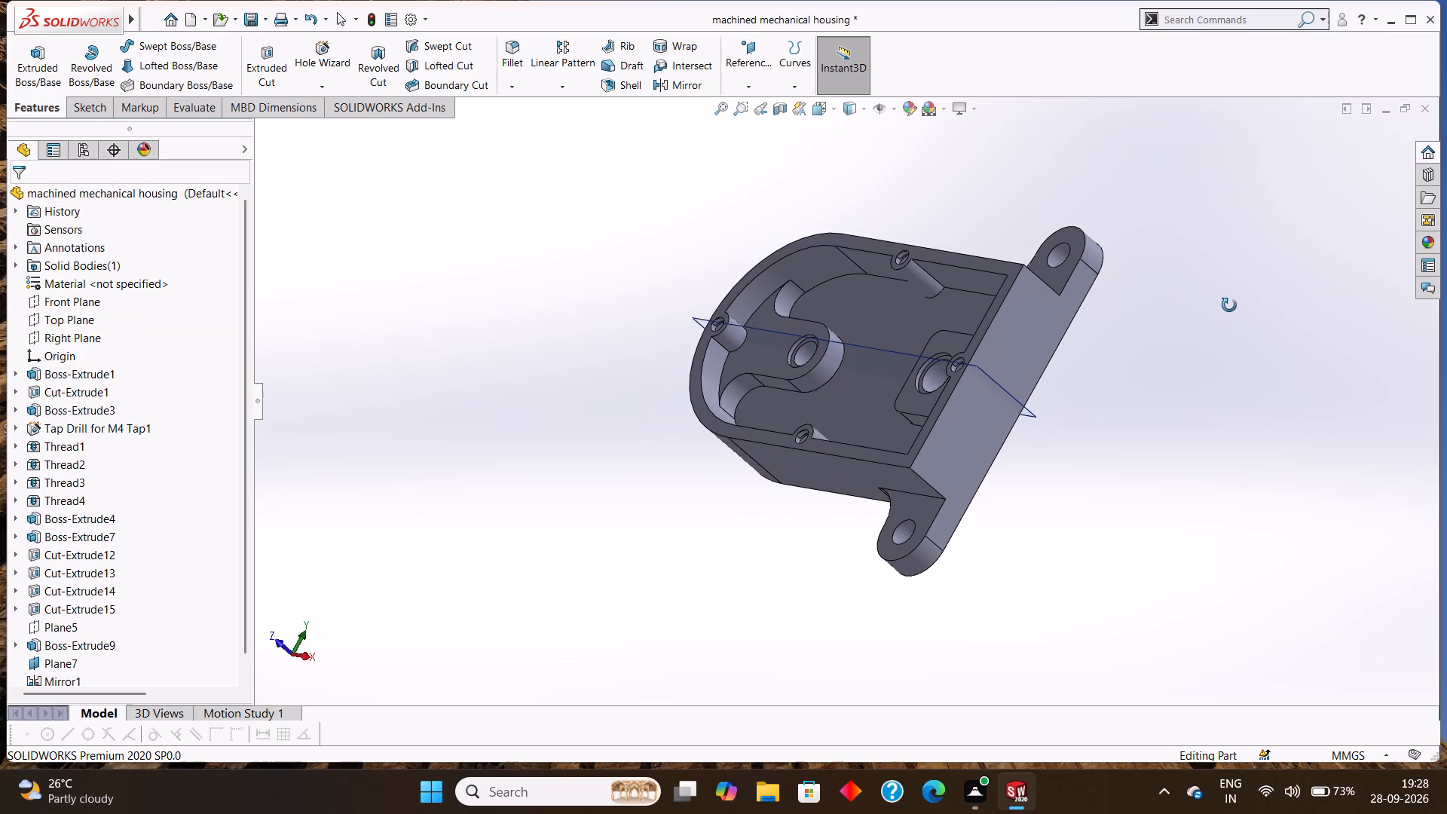
{"action": "middle_click_drag", "start_coordinate": [1229, 305], "coordinate": [1260, 288]}
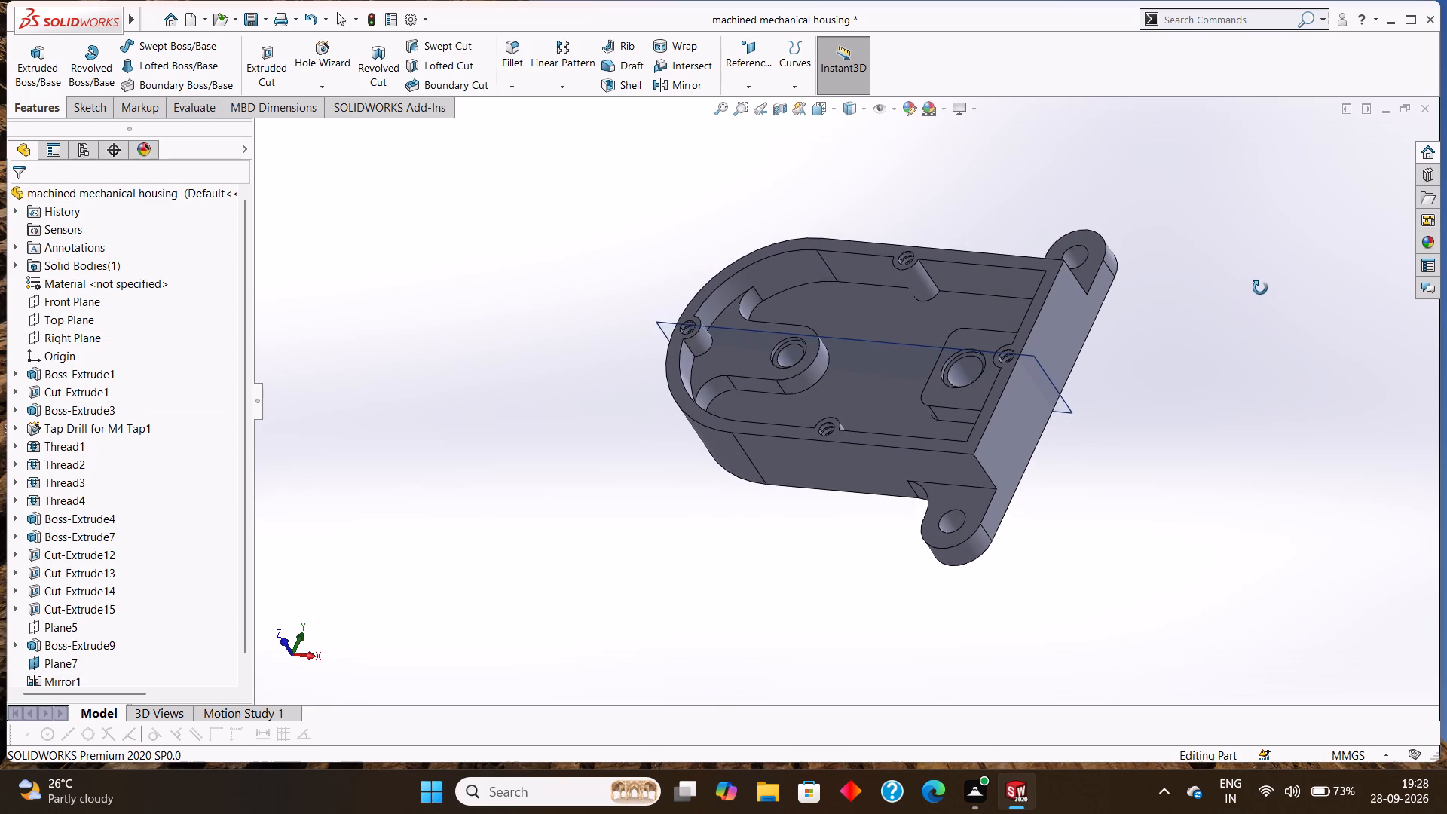
{"action": "middle_click_drag", "start_coordinate": [1260, 288], "coordinate": [1302, 292]}
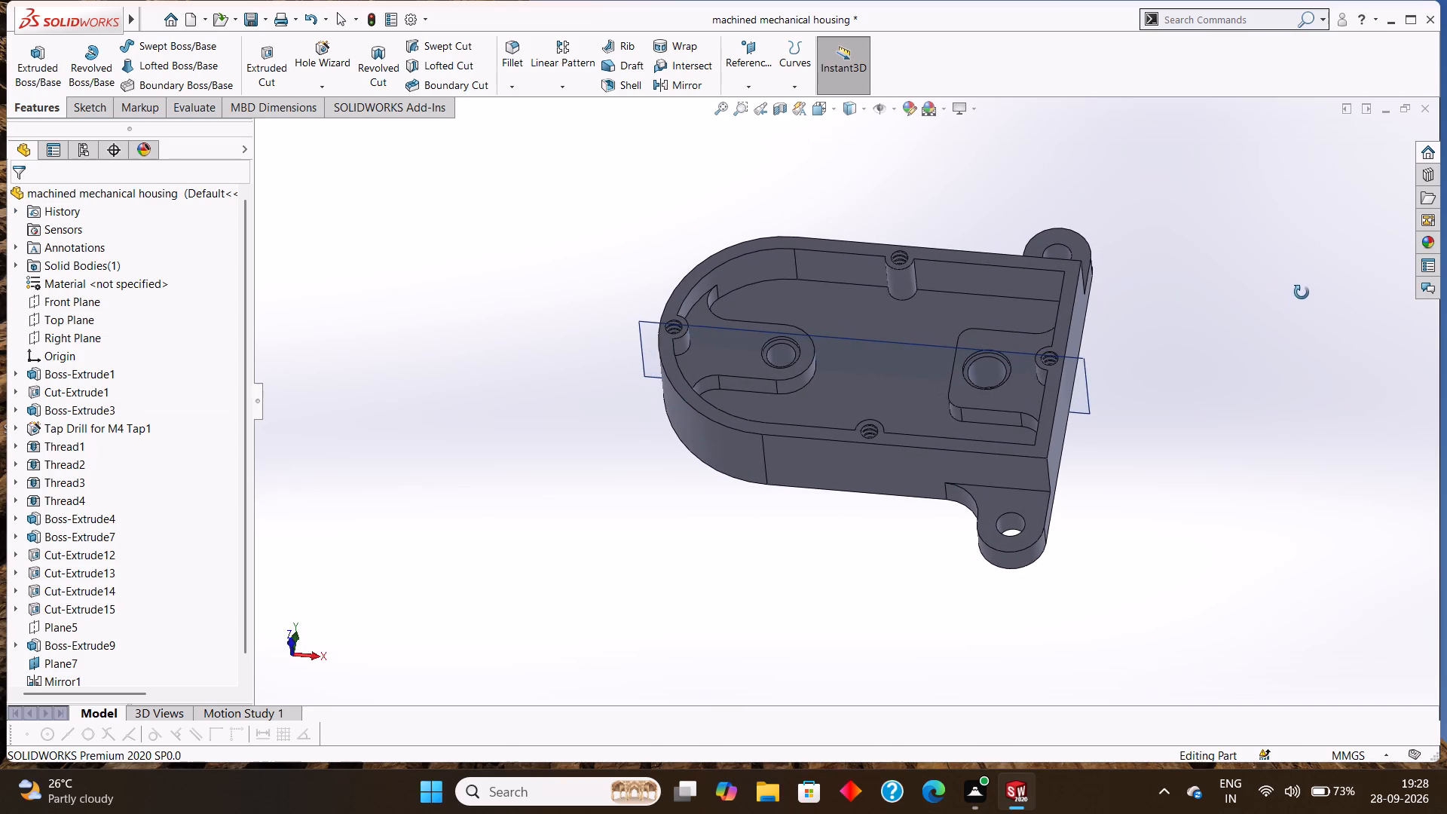
{"action": "middle_click_drag", "start_coordinate": [1302, 292], "coordinate": [1302, 291]}
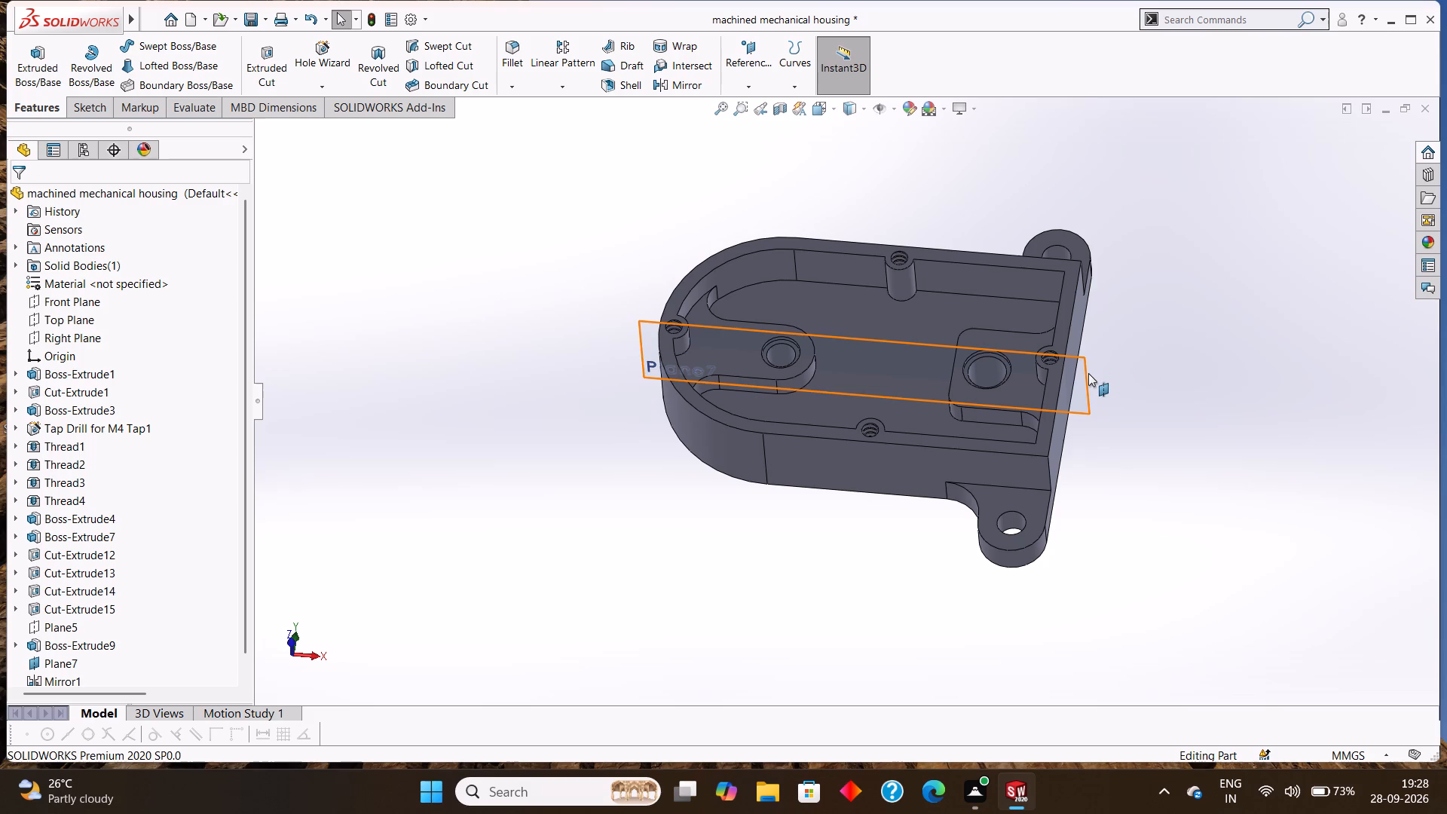
{"action": "right_click", "coordinate": [1088, 373]}
{"action": "left_click", "coordinate": [1146, 351]}
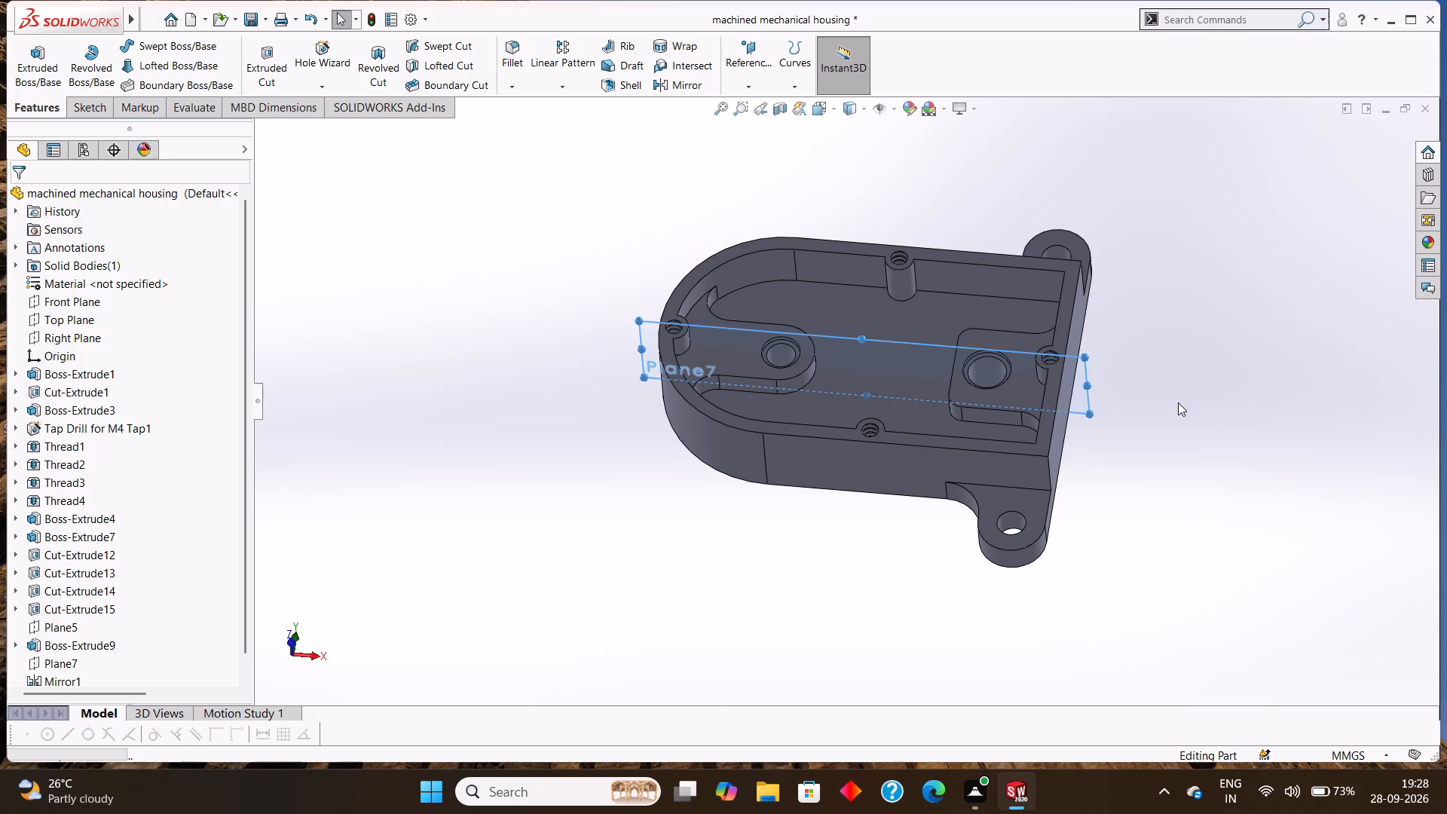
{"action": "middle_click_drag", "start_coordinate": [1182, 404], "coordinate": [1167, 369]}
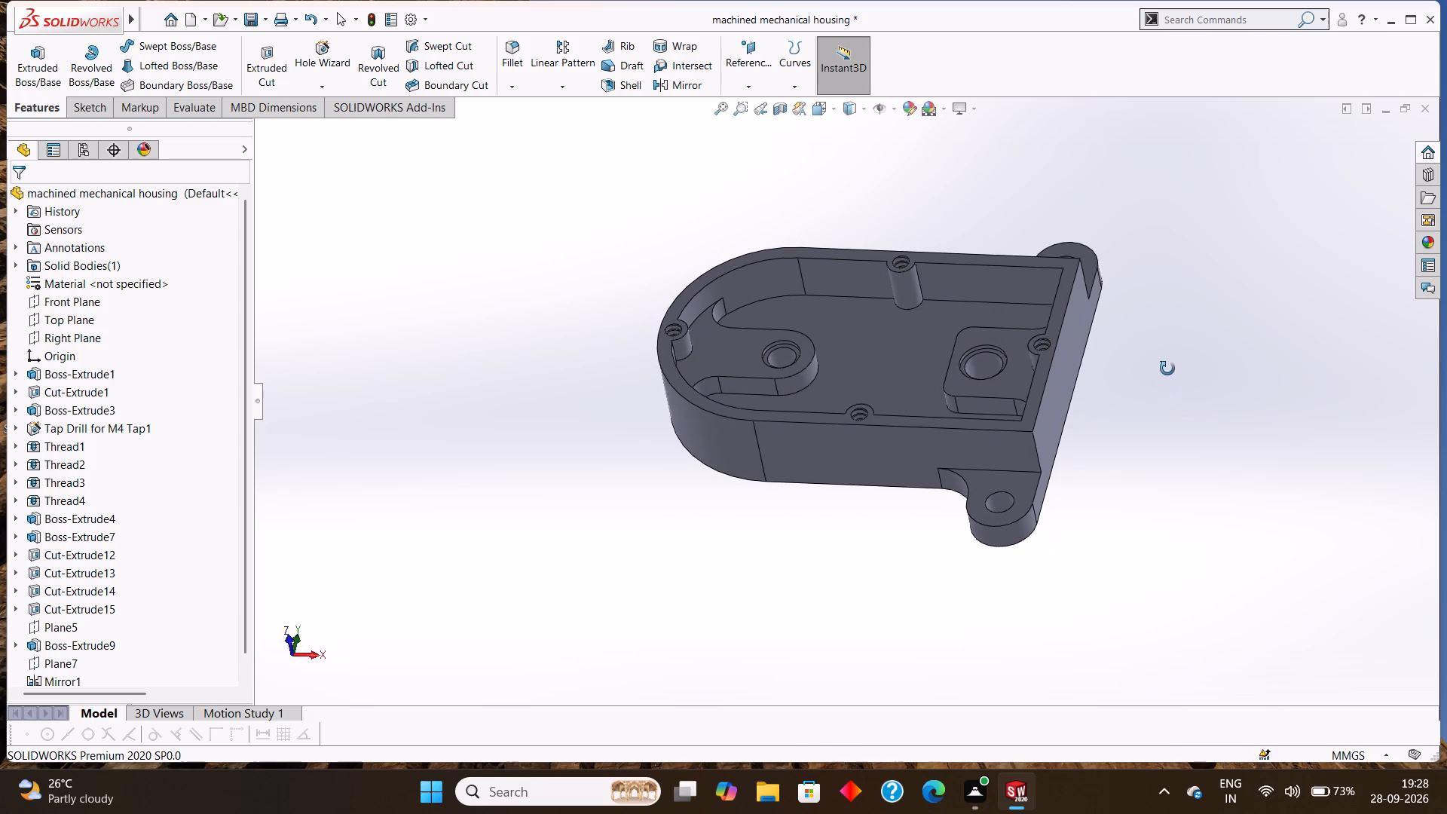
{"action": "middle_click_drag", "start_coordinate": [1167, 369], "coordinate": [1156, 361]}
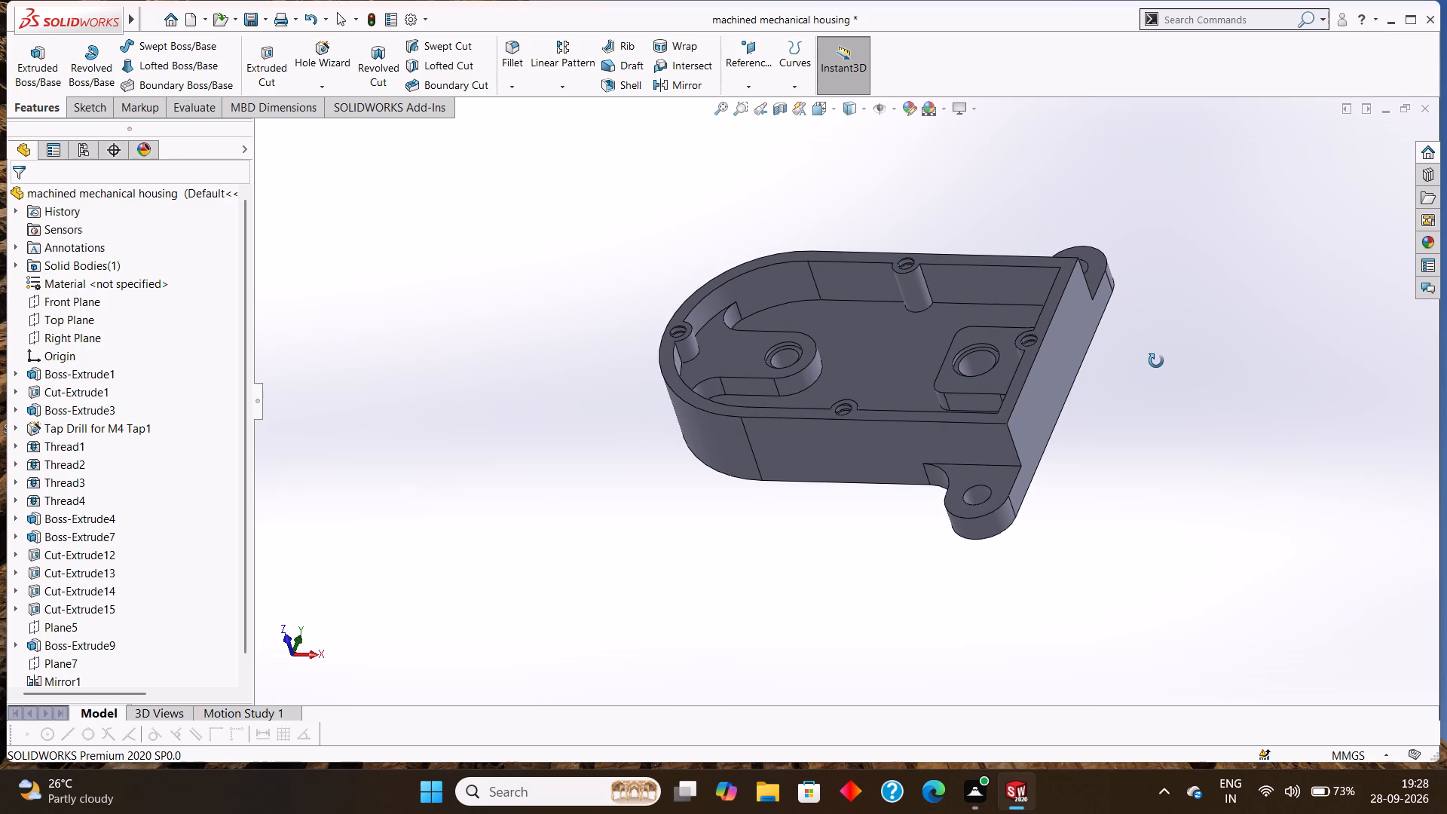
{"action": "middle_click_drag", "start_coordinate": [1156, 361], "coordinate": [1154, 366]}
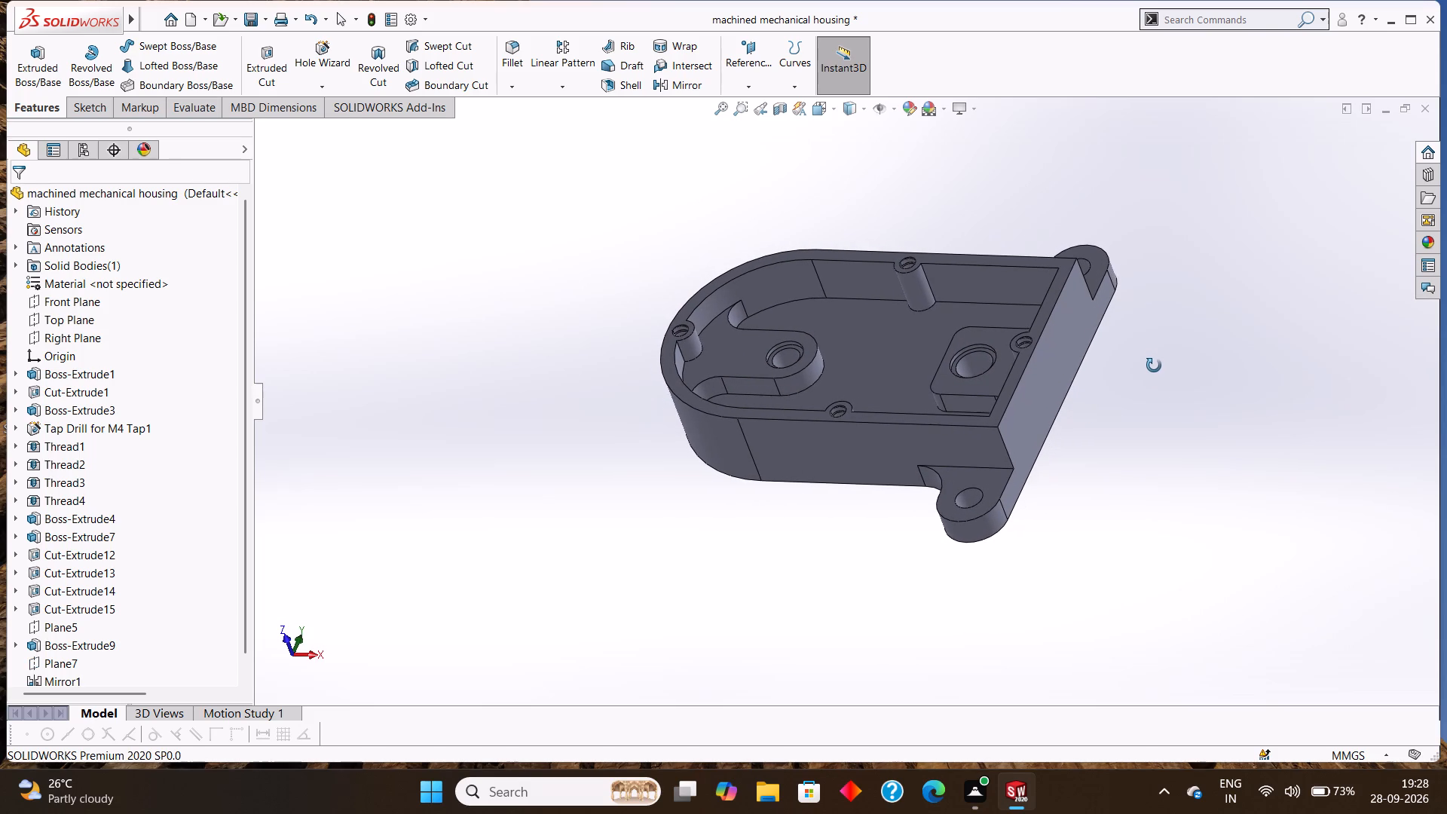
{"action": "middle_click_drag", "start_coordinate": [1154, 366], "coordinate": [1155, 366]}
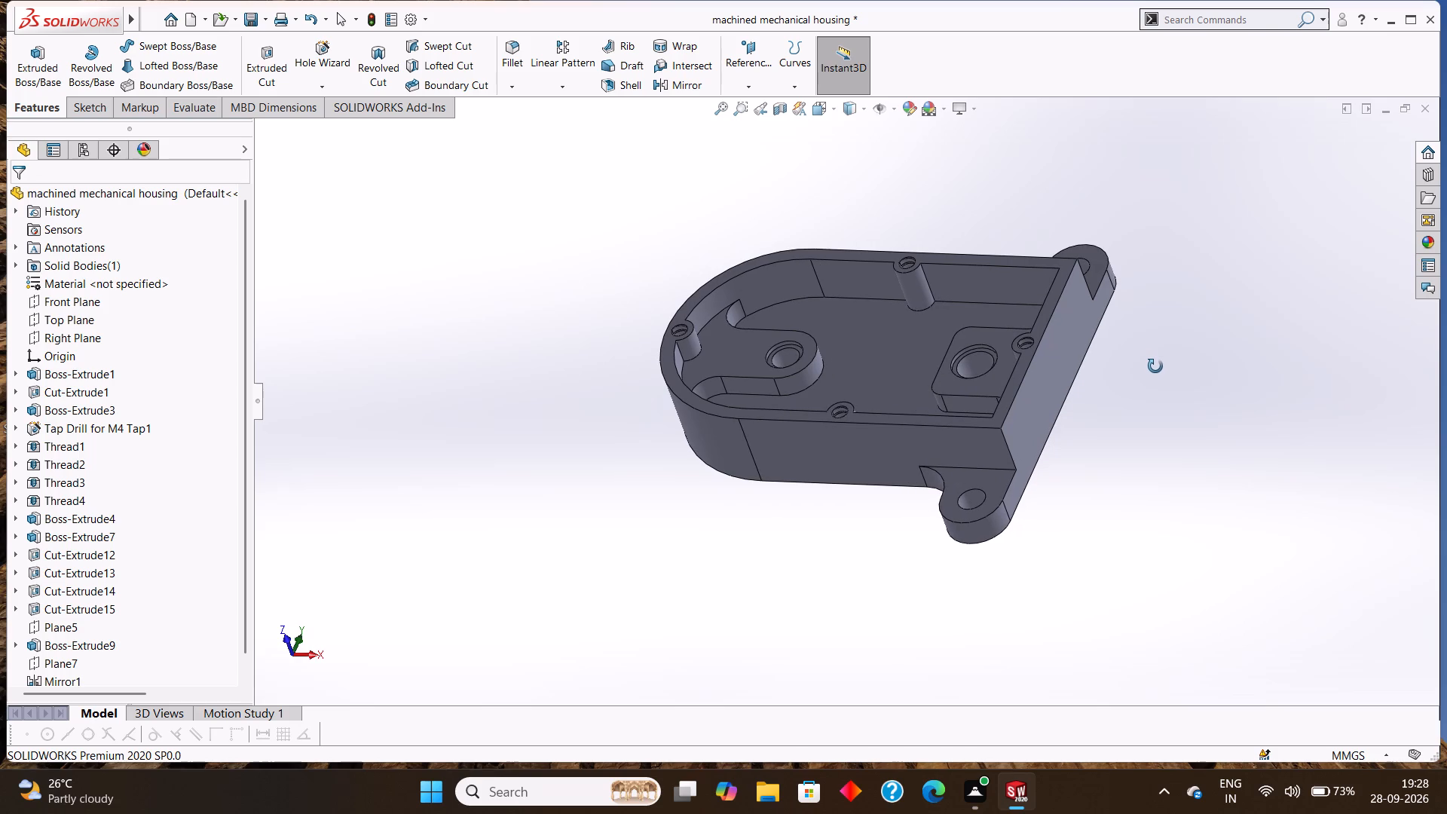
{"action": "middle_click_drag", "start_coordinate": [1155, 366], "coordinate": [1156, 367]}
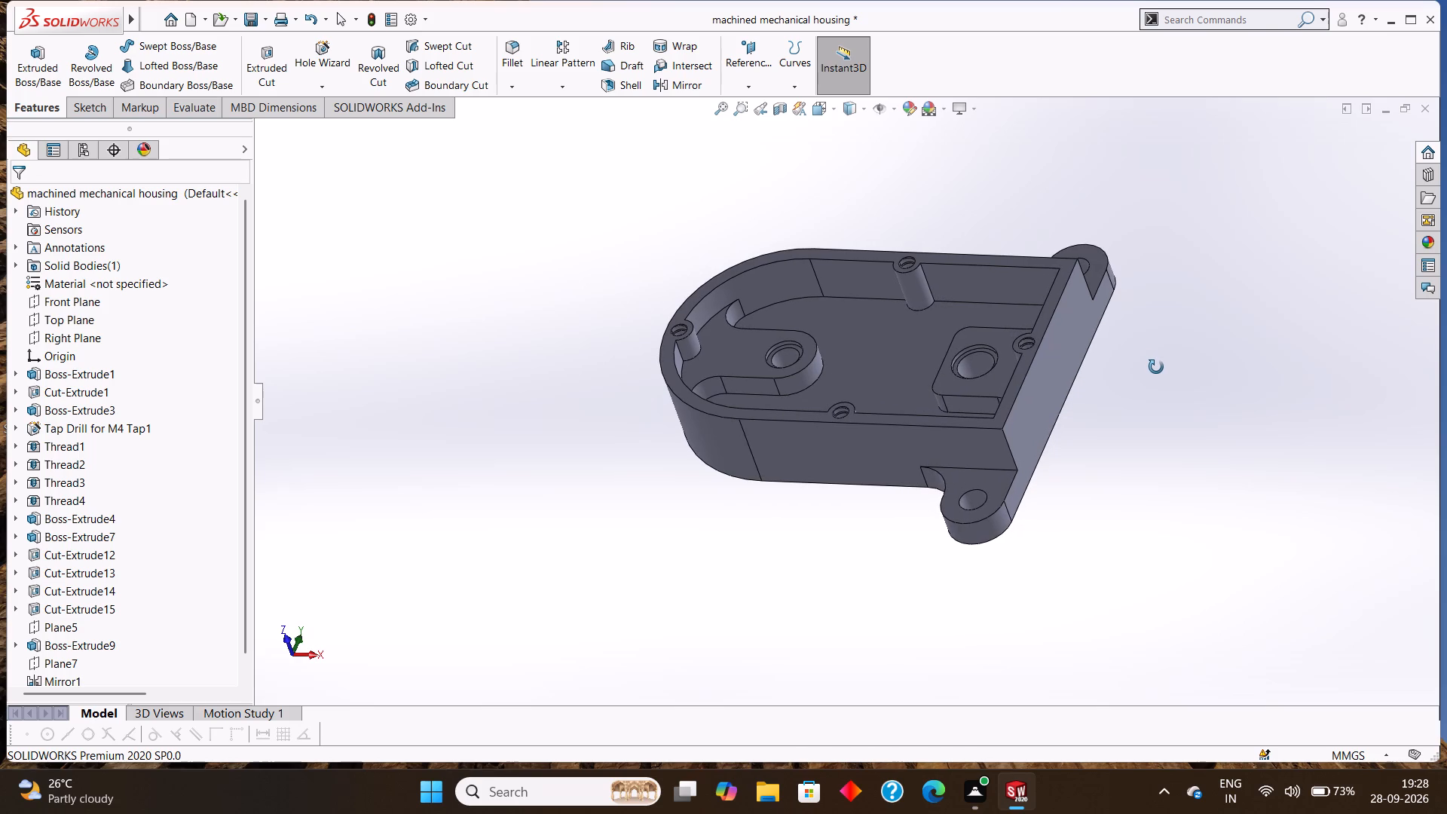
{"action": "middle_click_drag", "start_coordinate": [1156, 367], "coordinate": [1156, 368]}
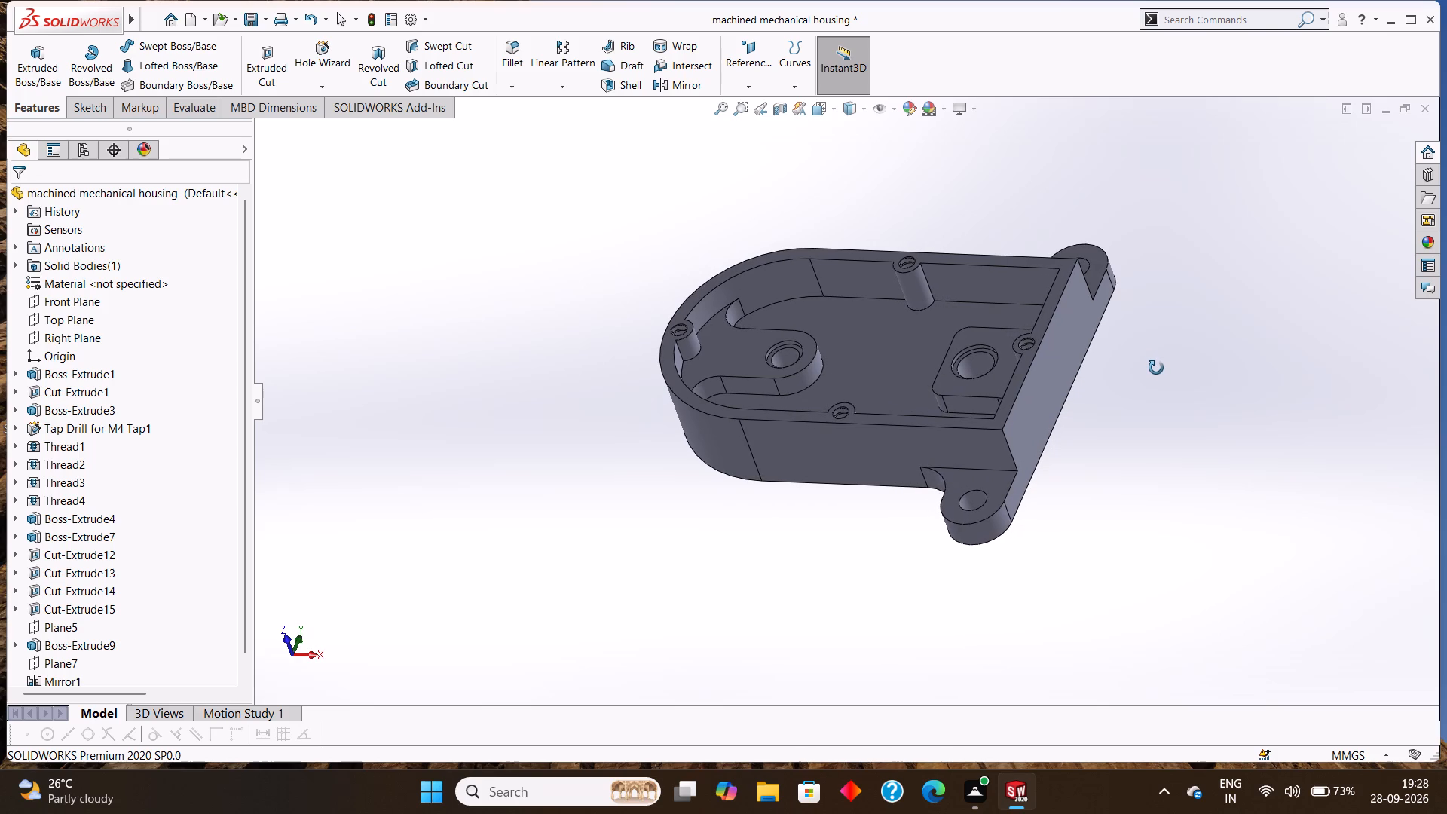
Examine the housing from several angles, including both holed lugs and the inside of the pocket.
{"action": "middle_click_drag", "start_coordinate": [1156, 368], "coordinate": [1157, 368]}
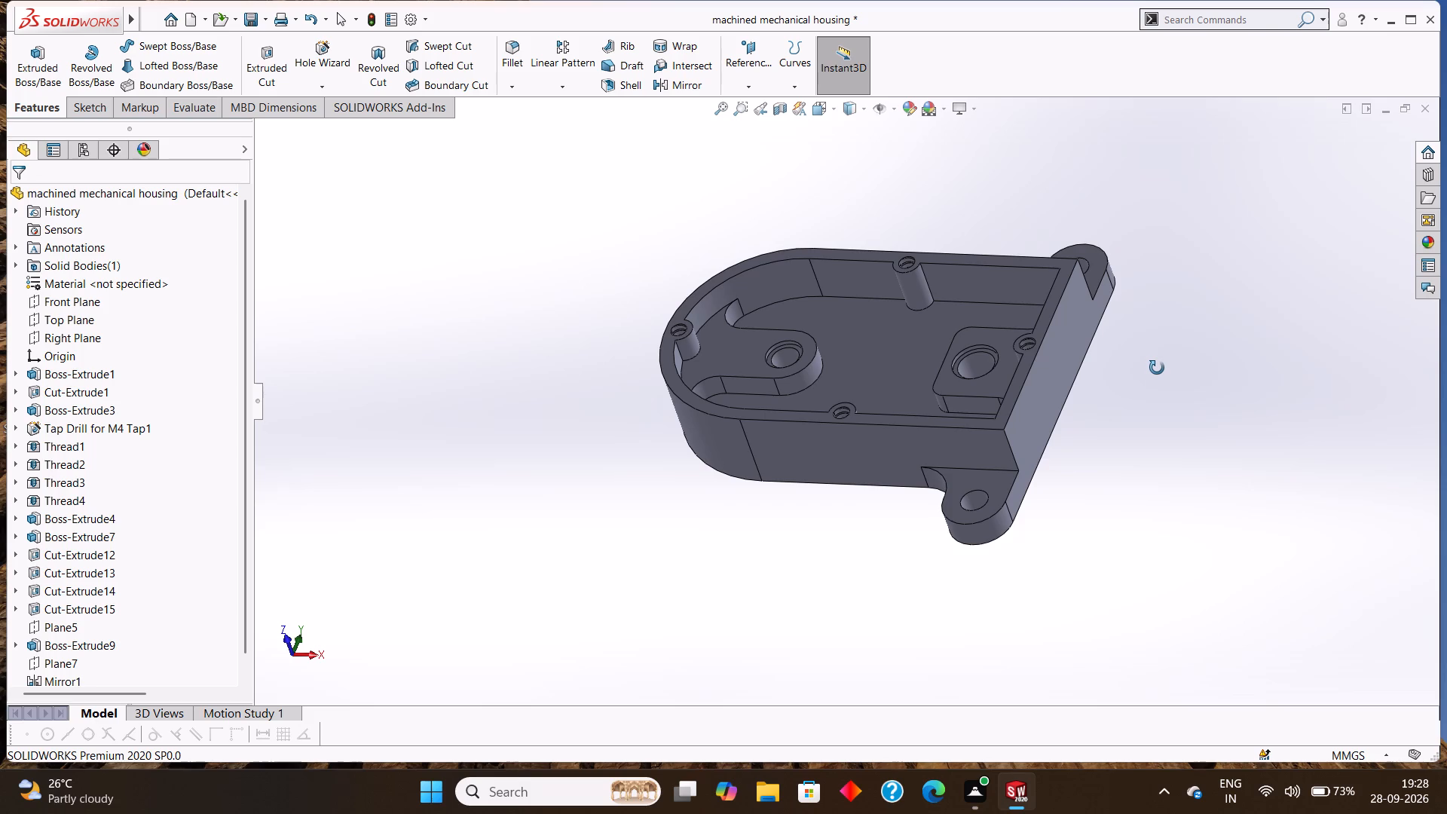
{"action": "middle_click_drag", "start_coordinate": [1157, 368], "coordinate": [1162, 370]}
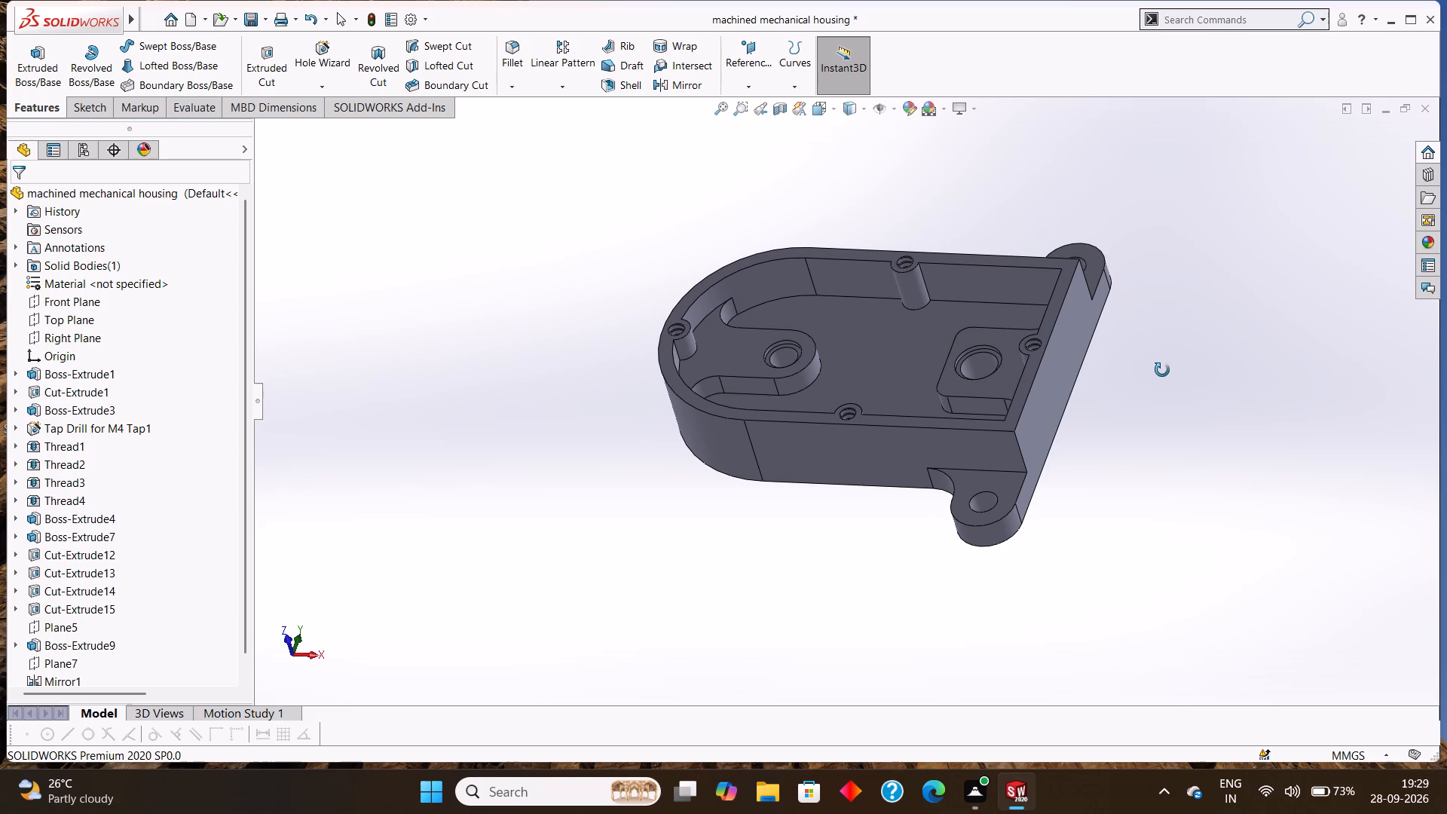
{"action": "middle_click_drag", "start_coordinate": [1162, 370], "coordinate": [1185, 379]}
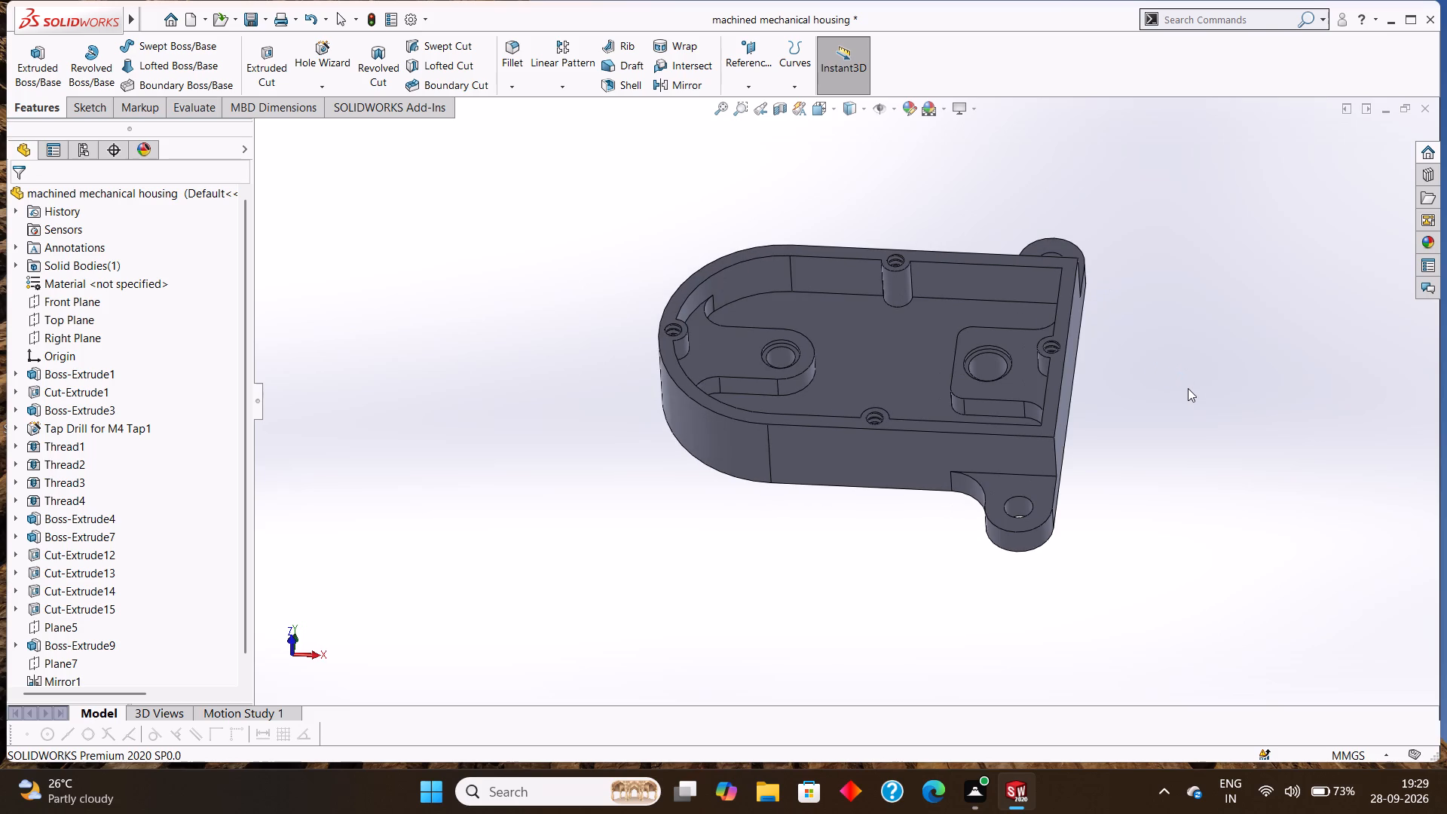
{"action": "scroll", "coordinate": [1188, 394], "scroll_direction": "up", "scroll_amount": 1}
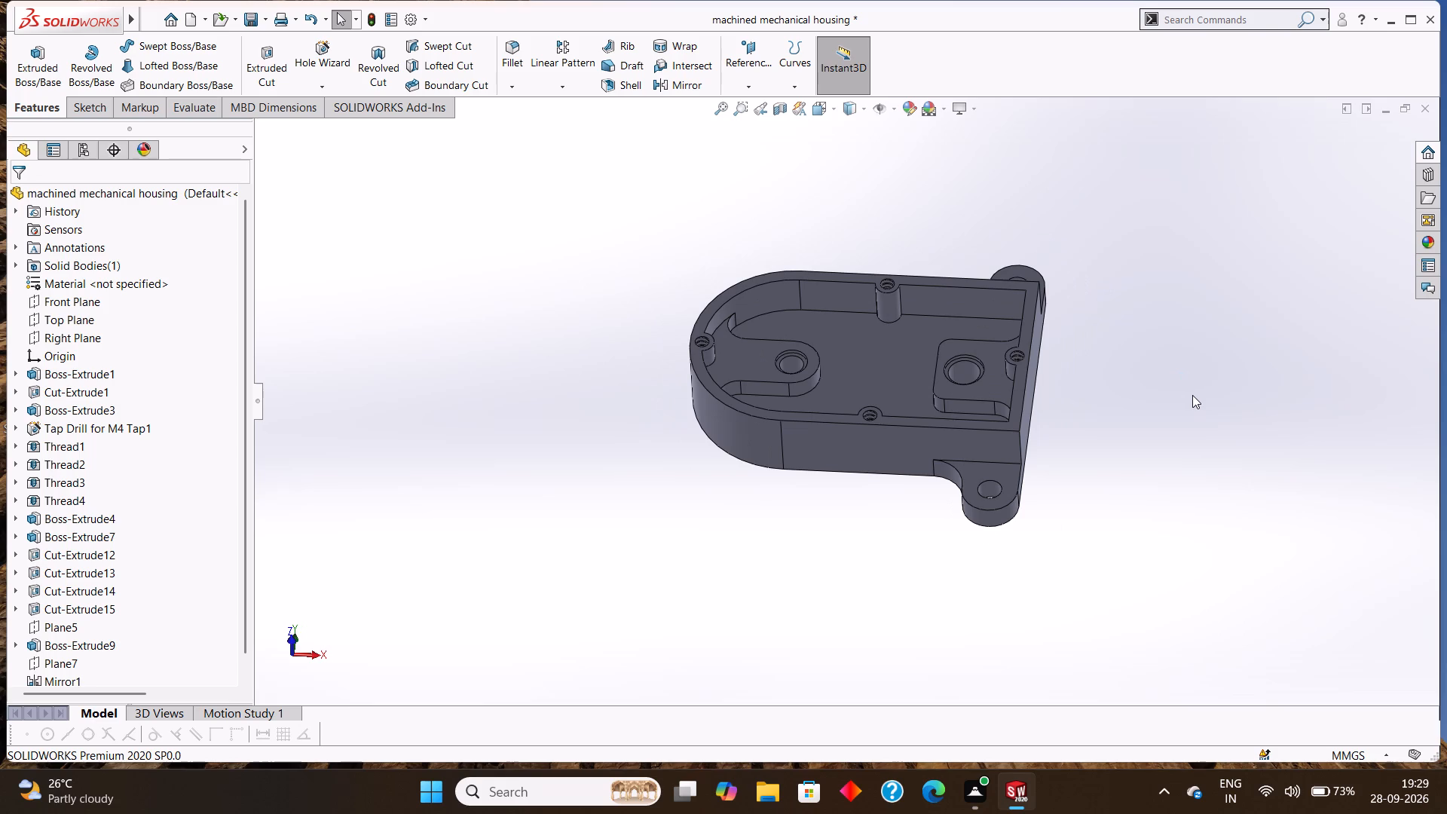
{"action": "scroll", "coordinate": [1192, 395], "scroll_direction": "up", "scroll_amount": 1}
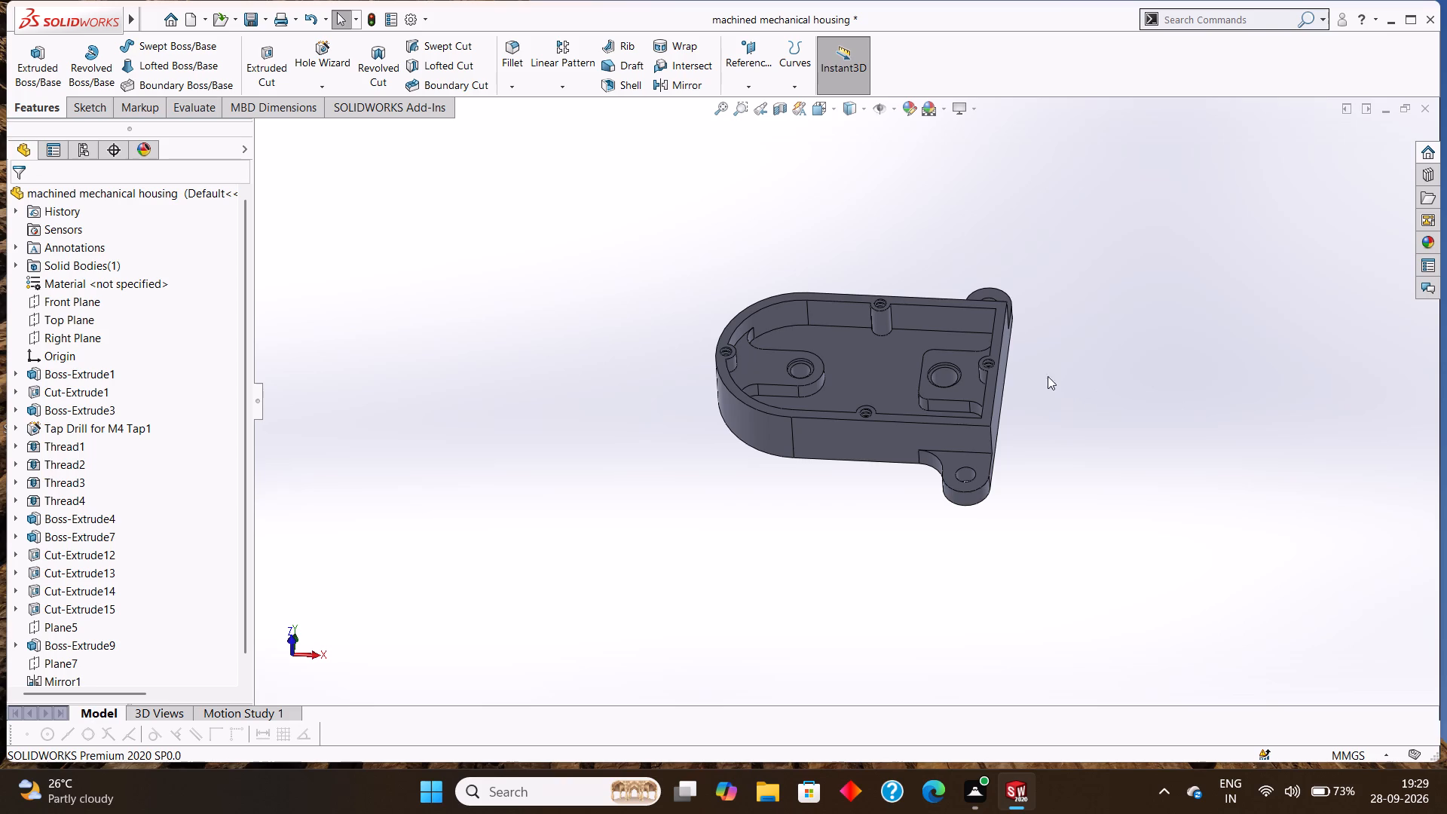
{"action": "middle_click_drag", "start_coordinate": [1048, 373], "coordinate": [1071, 387]}
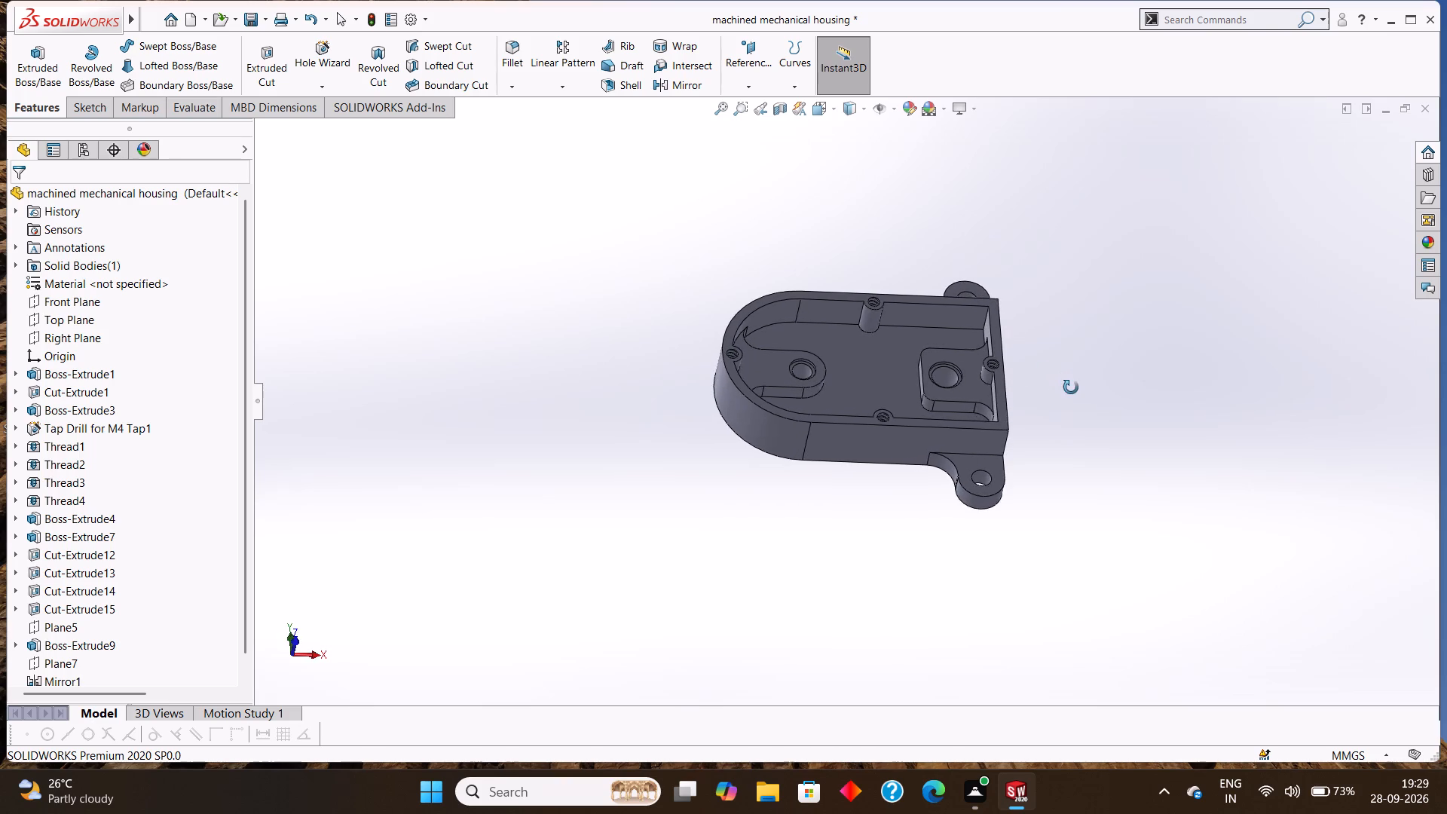
{"action": "middle_click_drag", "start_coordinate": [1071, 387], "coordinate": [1071, 414]}
{"action": "middle_click_drag", "start_coordinate": [739, 359], "coordinate": [731, 417]}
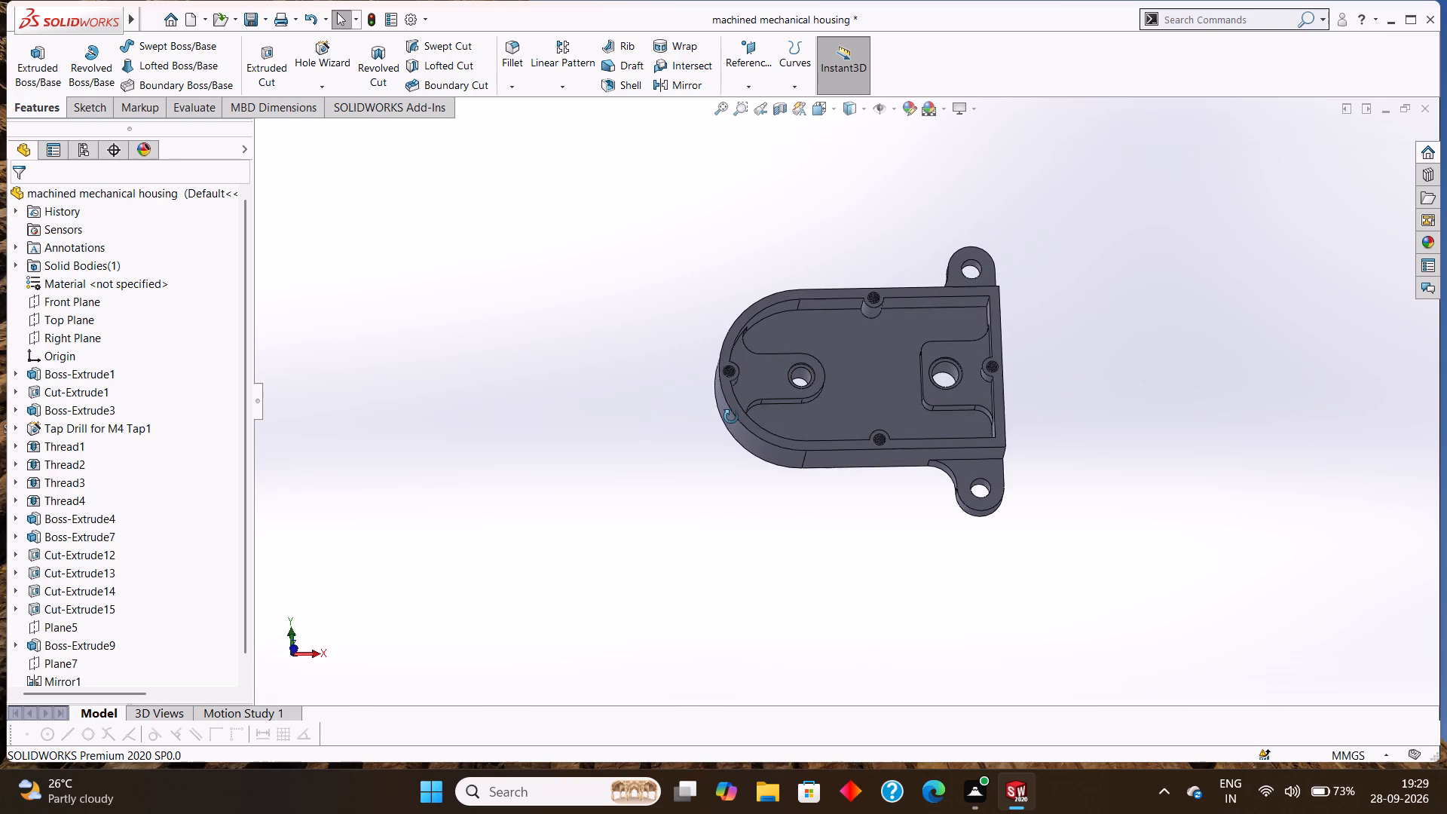
{"action": "middle_click_drag", "start_coordinate": [731, 417], "coordinate": [730, 417]}
{"action": "middle_click_drag", "start_coordinate": [875, 366], "coordinate": [874, 368]}
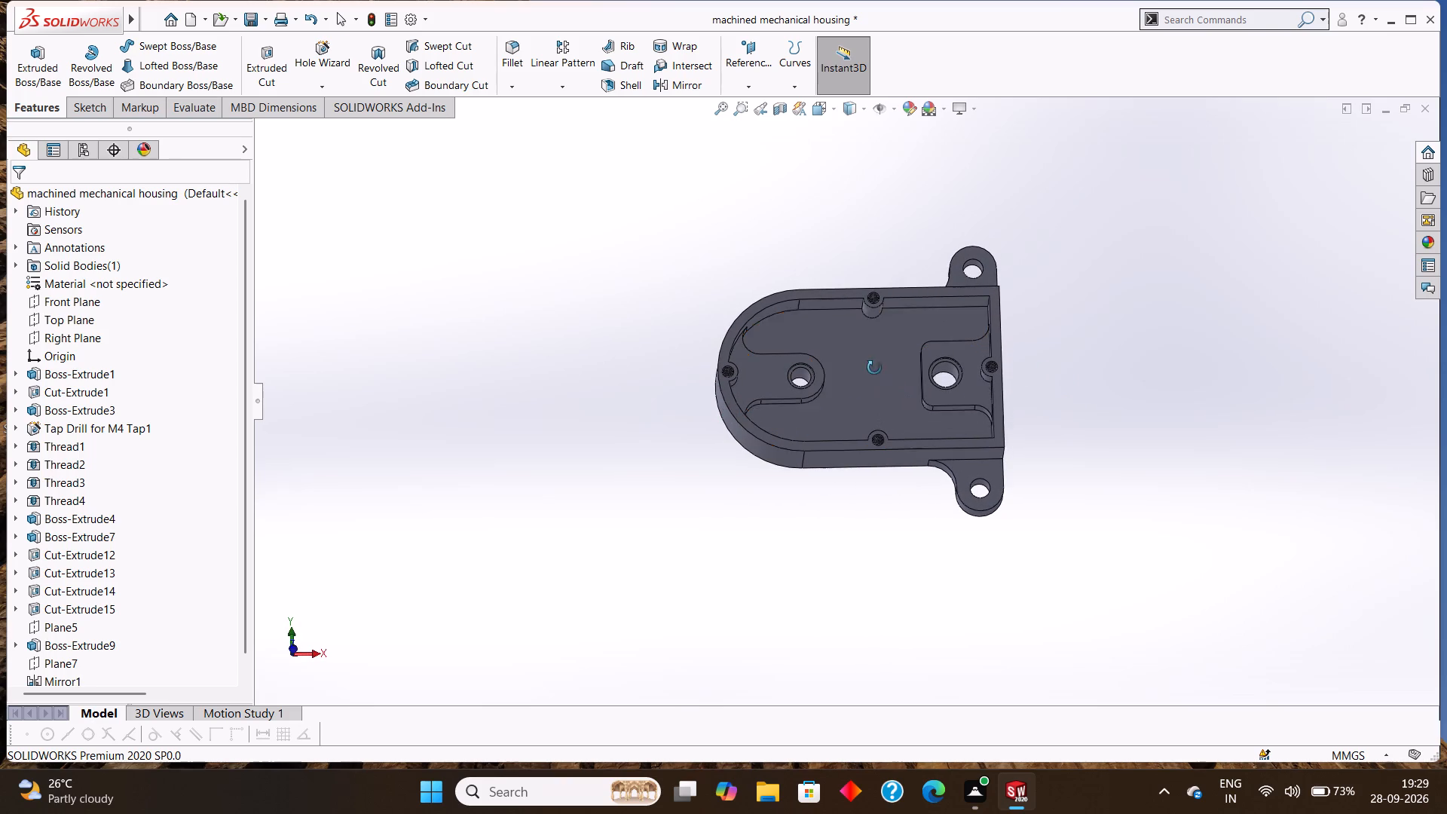
{"action": "middle_click_drag", "start_coordinate": [874, 368], "coordinate": [873, 375]}
Sketch a 30 mm horizontal construction line on the pocket floor, from the larger bore's centre outward past the flat end wall.
{"action": "right_click", "coordinate": [873, 374]}
{"action": "left_click", "coordinate": [905, 352]}
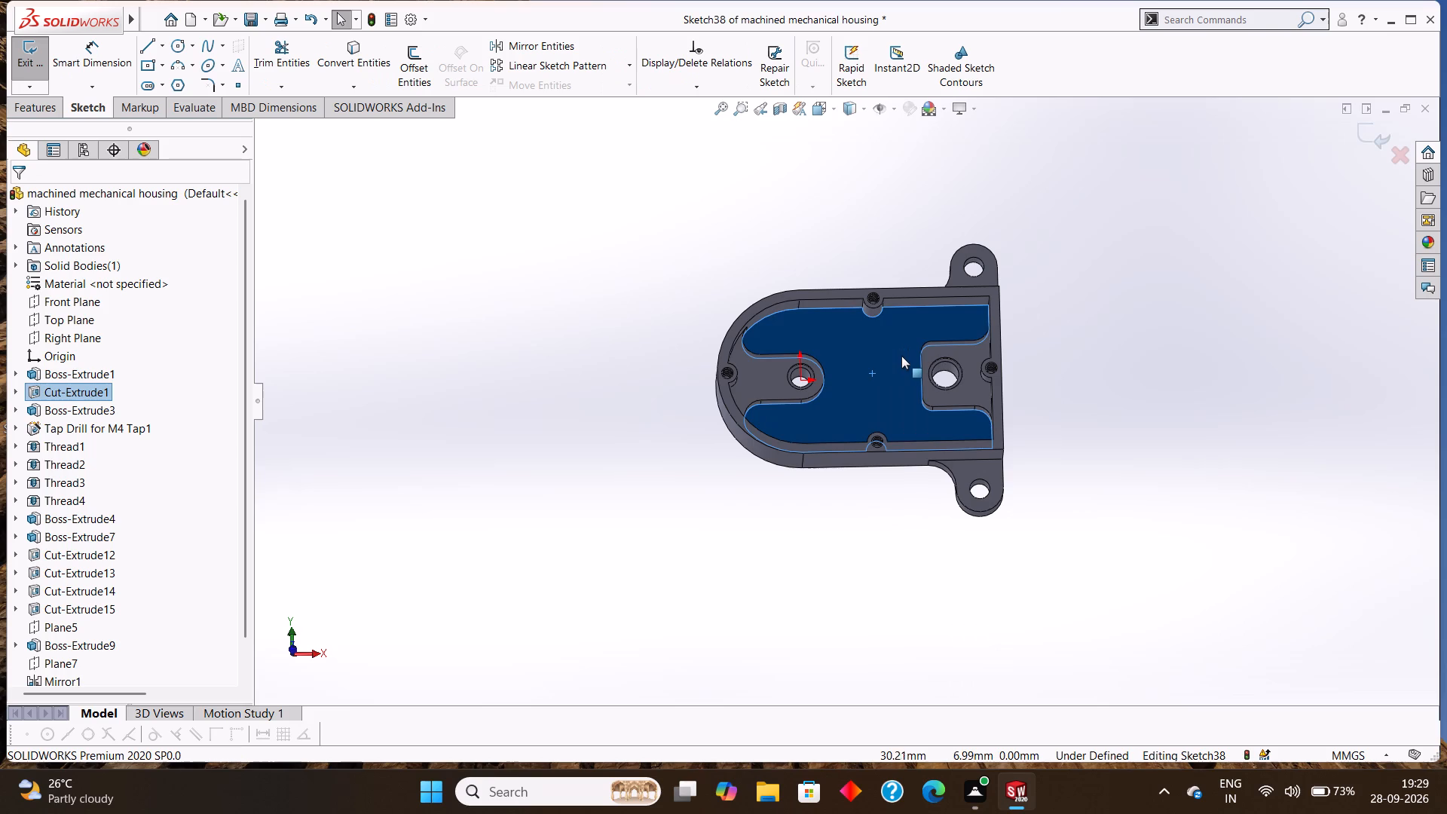
{"action": "key", "text": "Escape"}
{"action": "key", "text": "ctrl+8"}
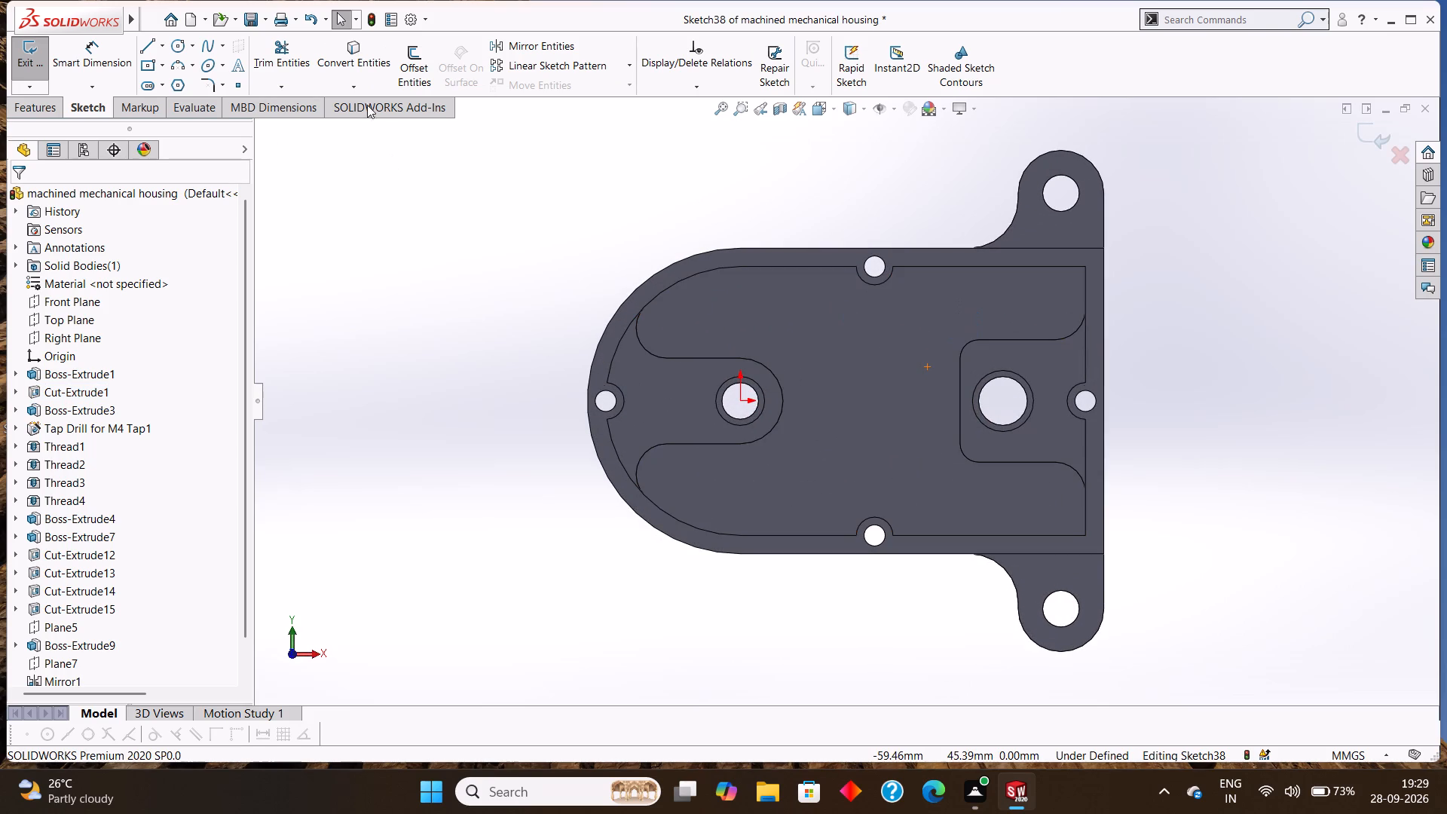
{"action": "left_click", "coordinate": [166, 45]}
{"action": "left_click", "coordinate": [176, 81]}
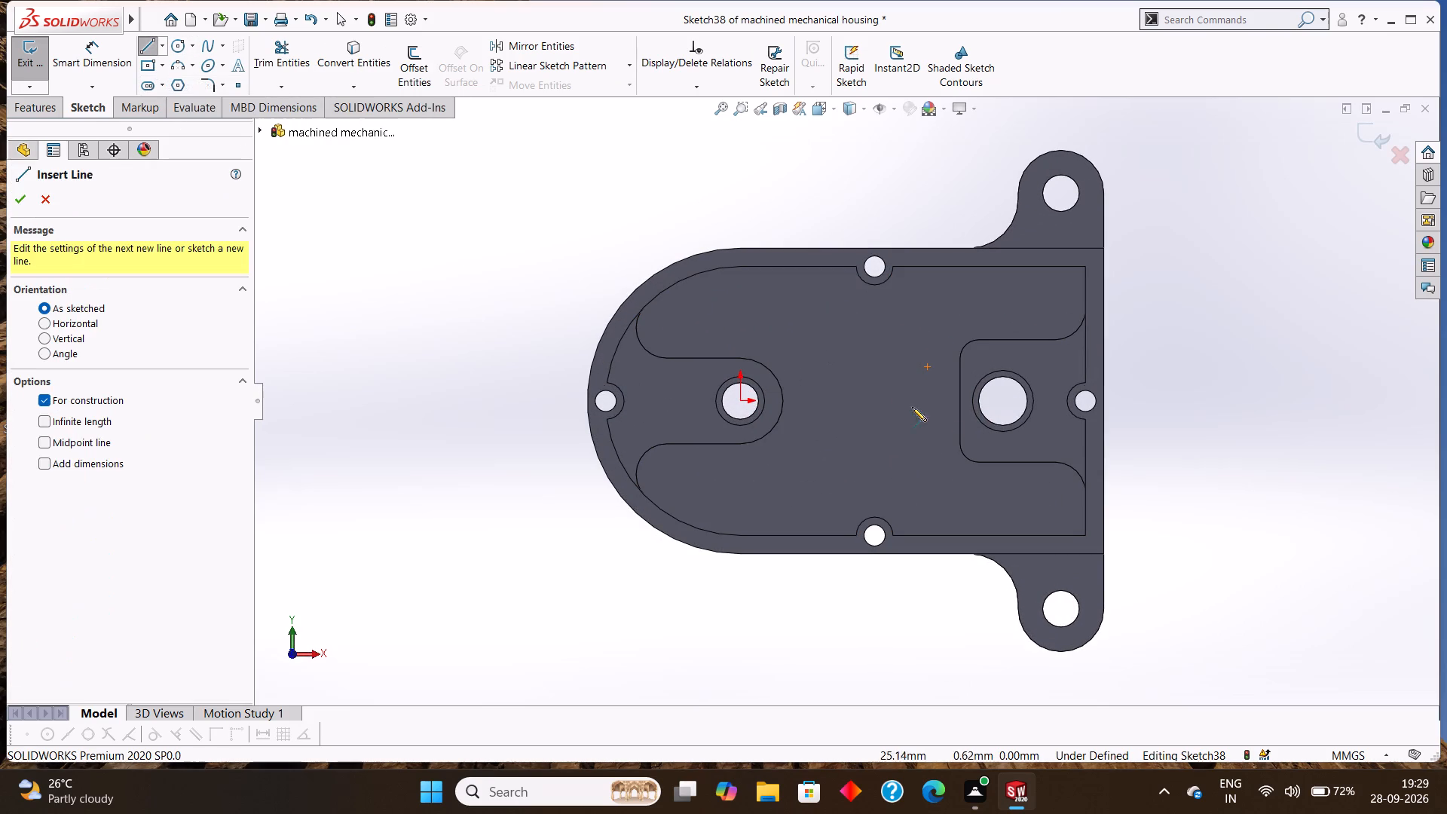
{"action": "left_click", "coordinate": [1002, 399]}
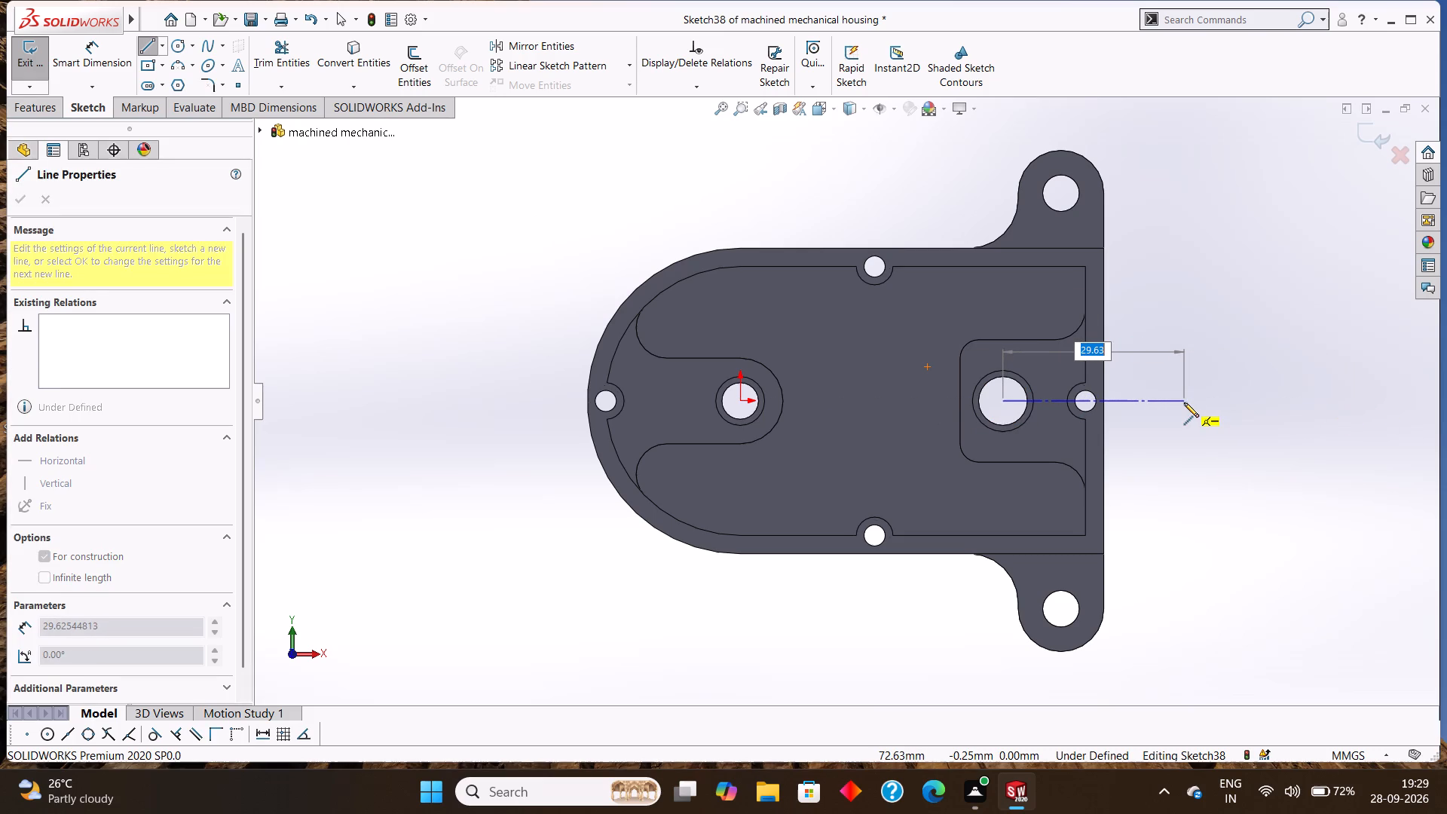
{"action": "type", "text": "30"}
{"action": "key", "text": "Return"}
{"action": "right_click", "coordinate": [1221, 438]}
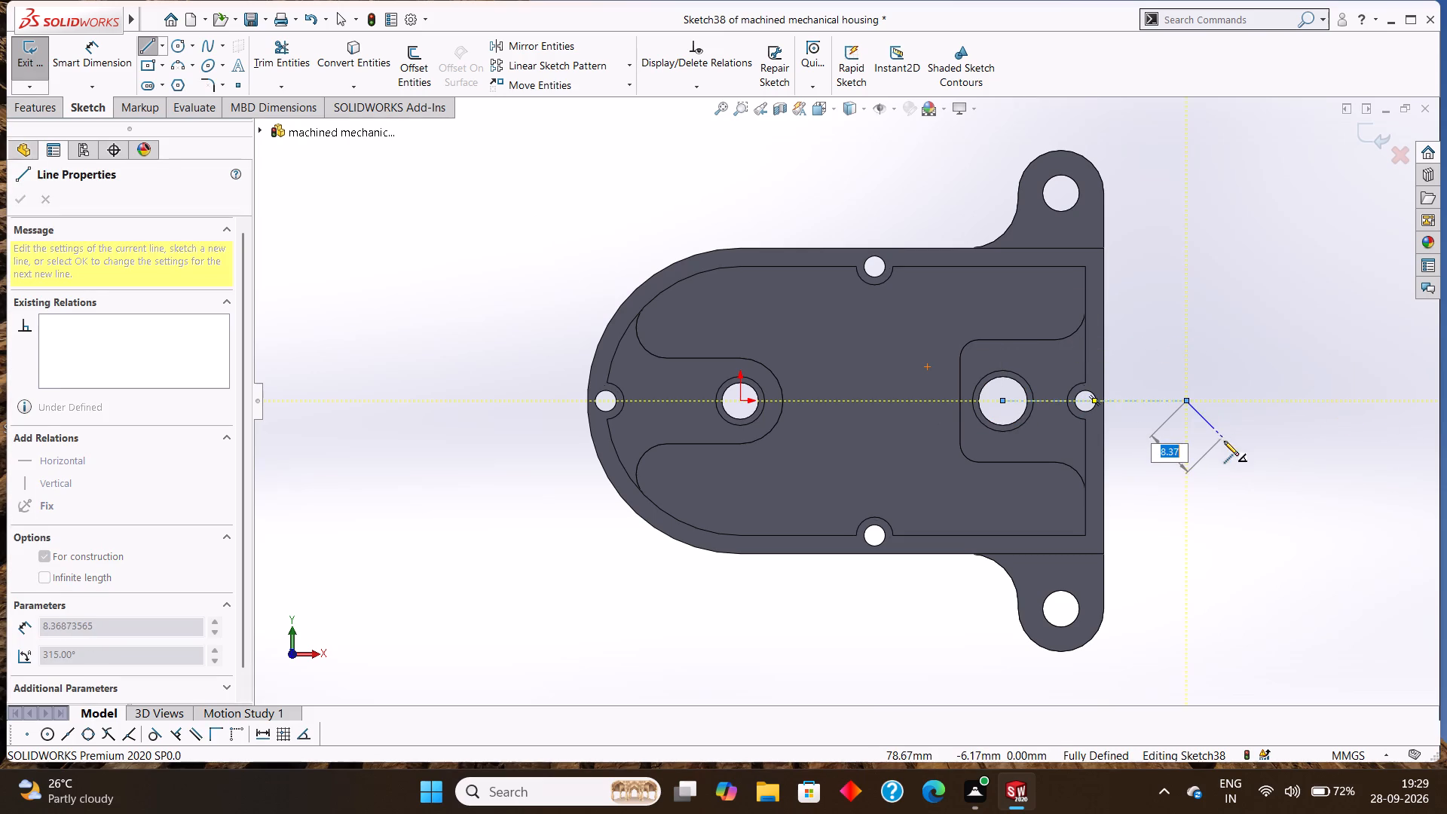
{"action": "left_click", "coordinate": [1249, 443]}
{"action": "middle_click_drag", "start_coordinate": [1217, 526], "coordinate": [1202, 473]}
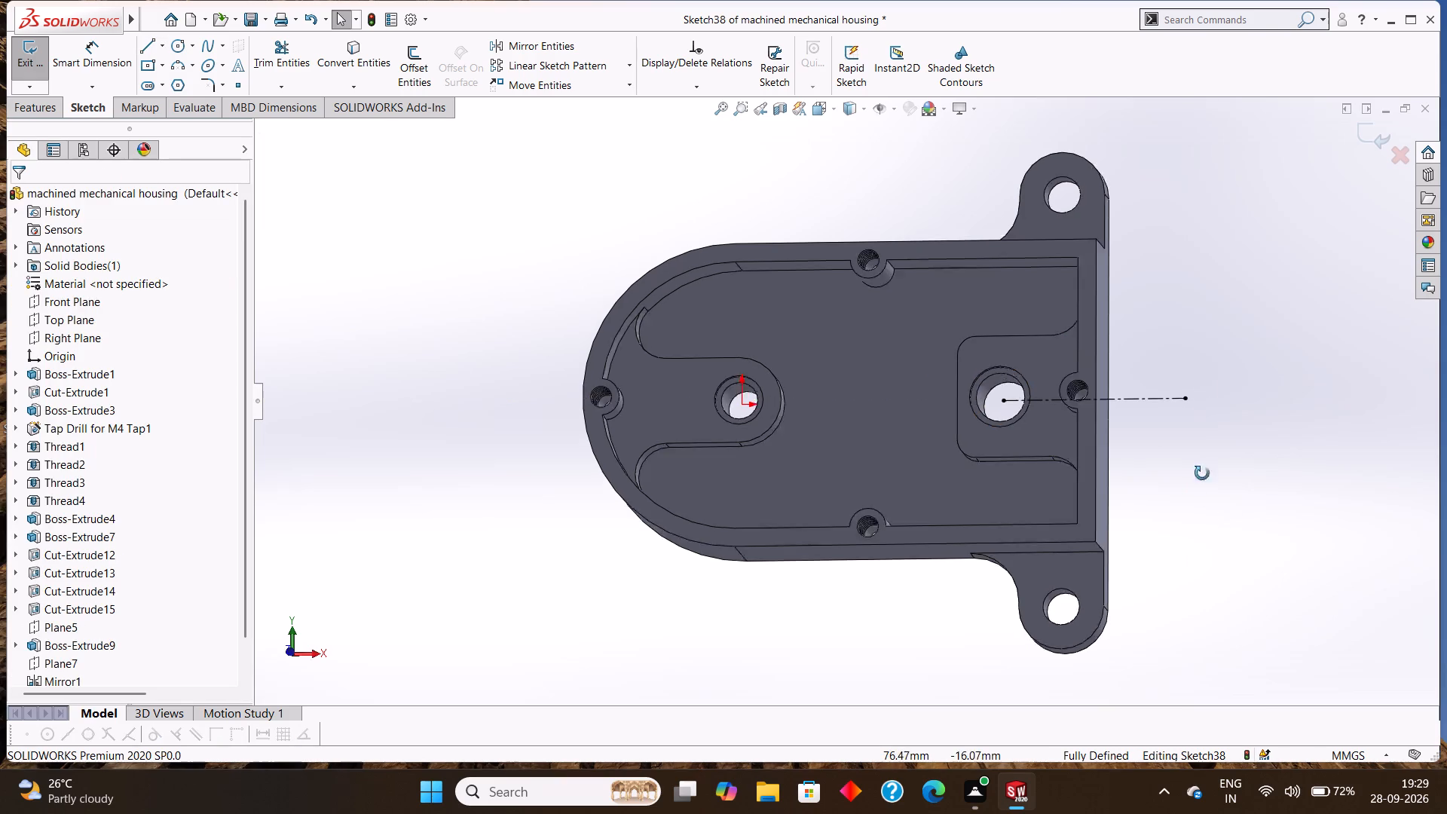
{"action": "middle_click_drag", "start_coordinate": [1202, 473], "coordinate": [1195, 405]}
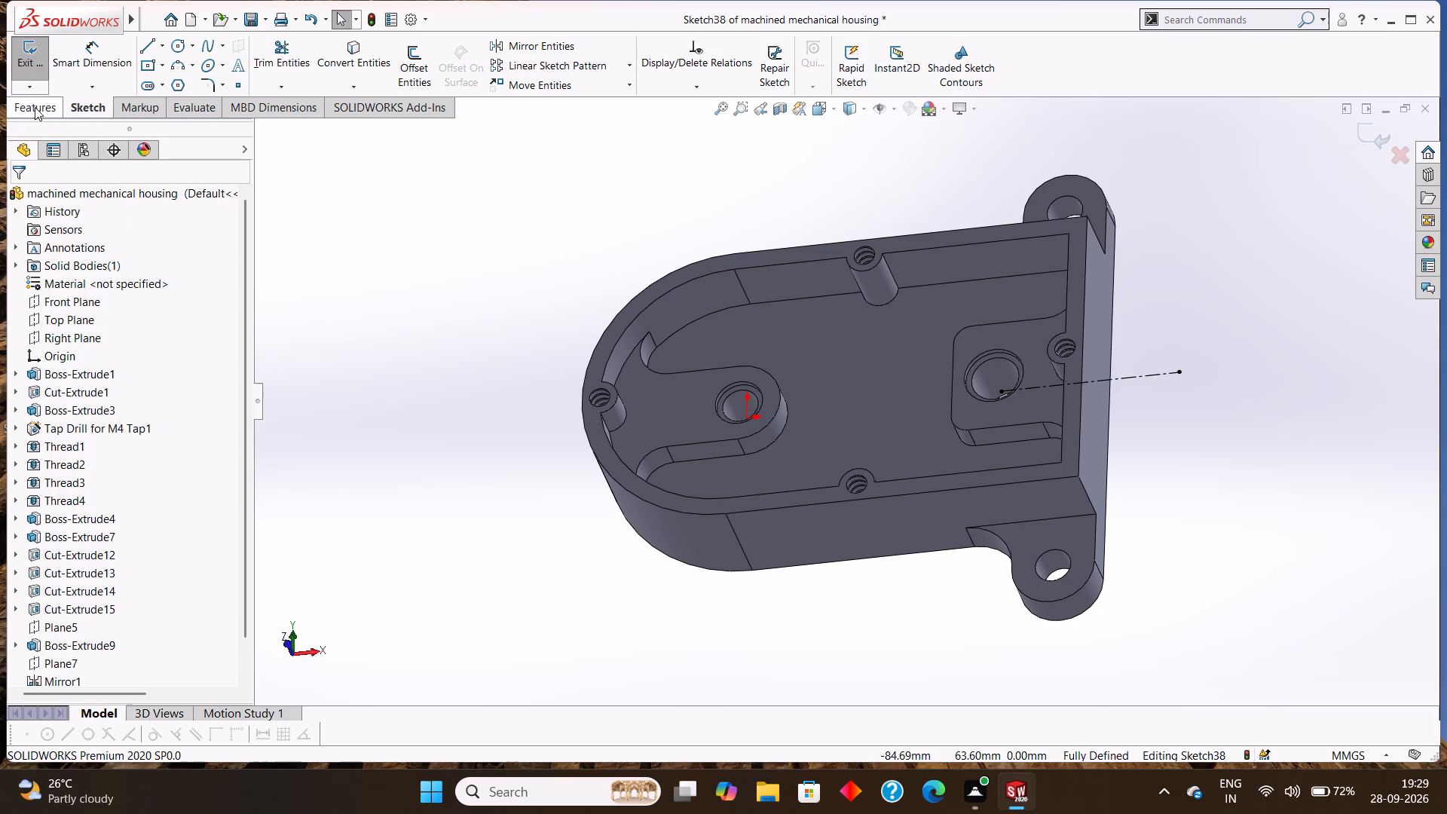
{"action": "left_click", "coordinate": [23, 41]}
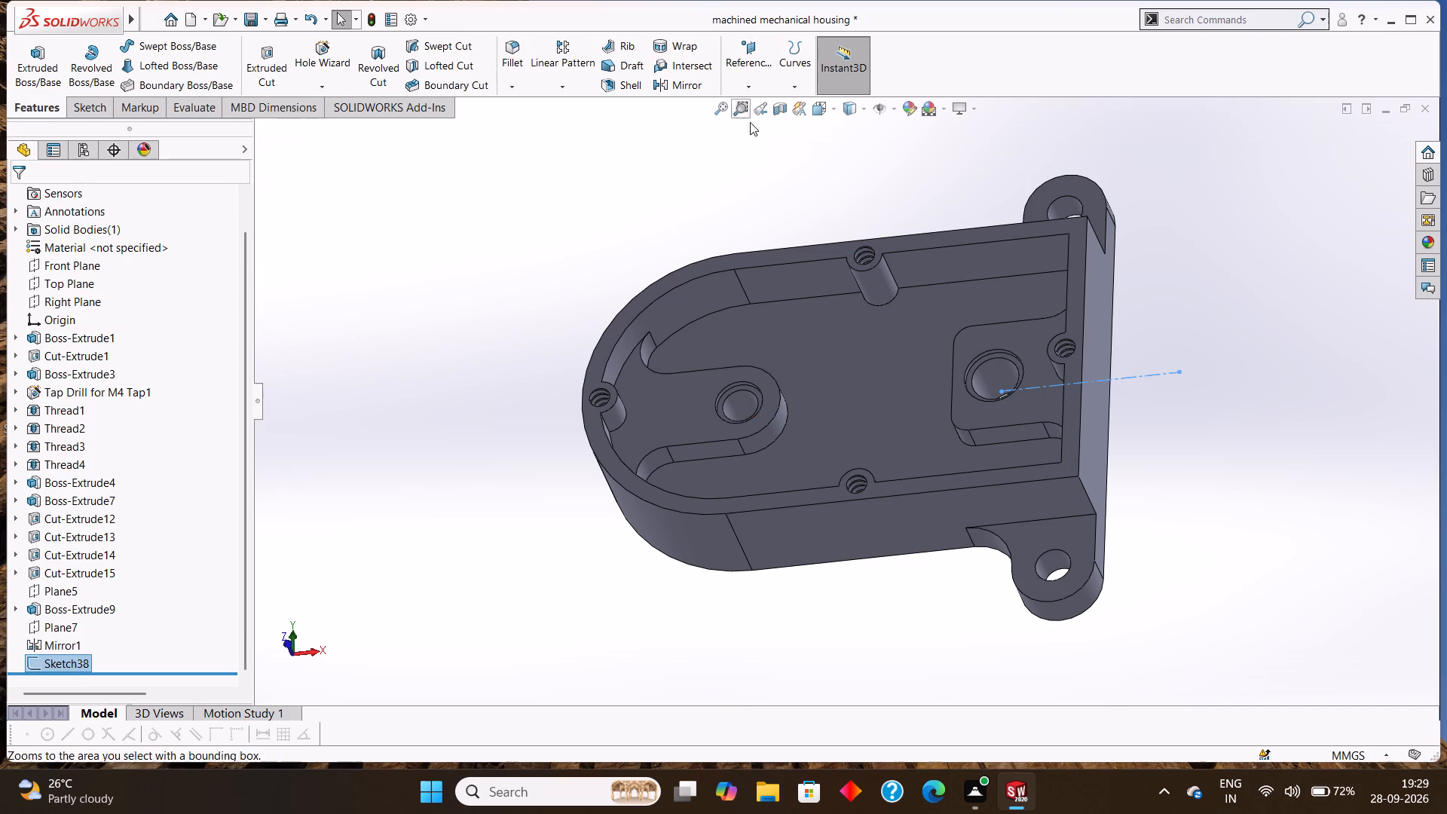
Save the housing part.
{"action": "key", "text": "Escape"}
{"action": "key", "text": "ctrl+s"}
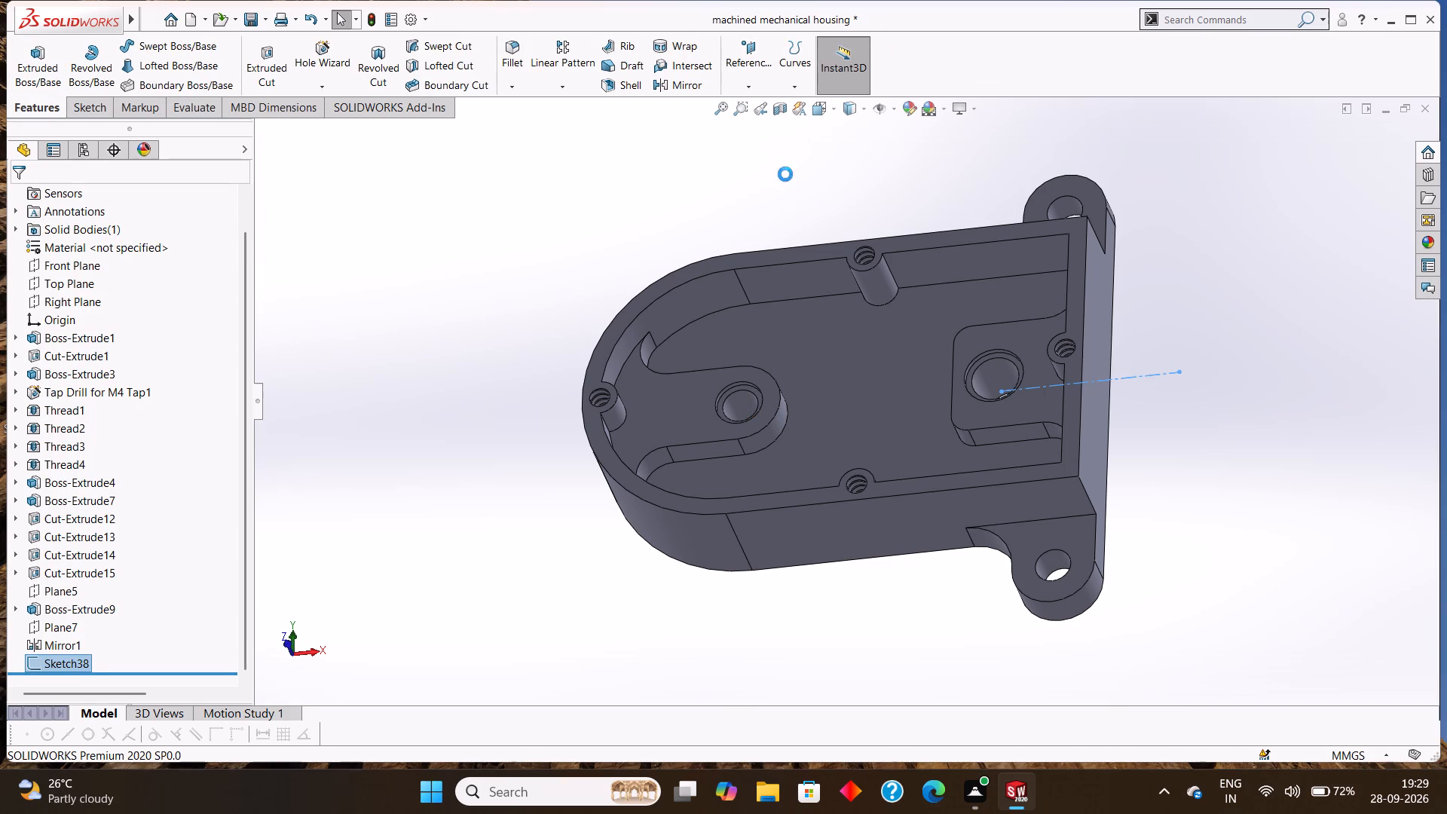
Create a reference plane parallel to the Top Plane with an offset distance of 0 mm.
{"action": "left_click", "coordinate": [754, 81]}
{"action": "left_click", "coordinate": [768, 99]}
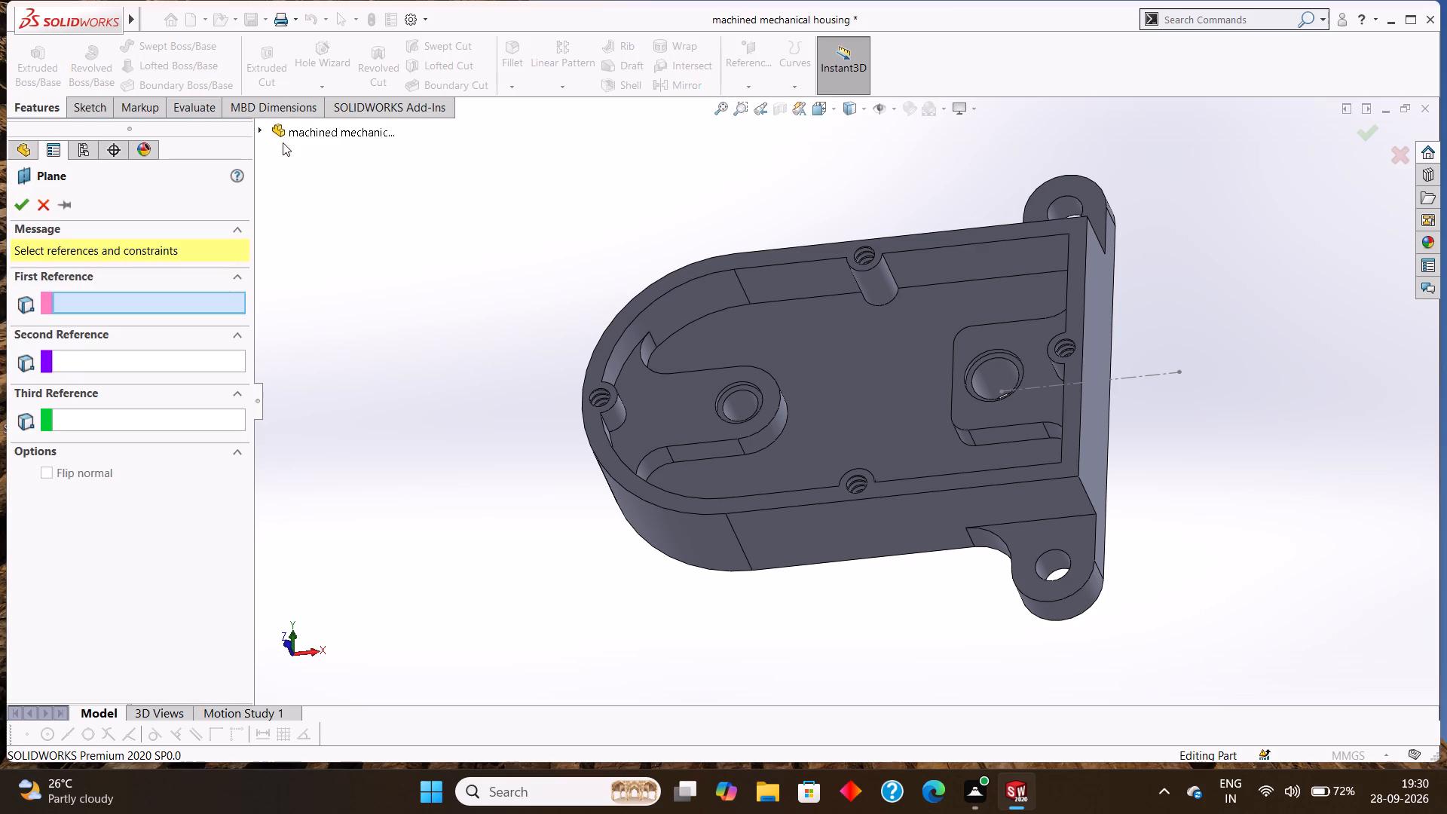
{"action": "left_click", "coordinate": [260, 128]}
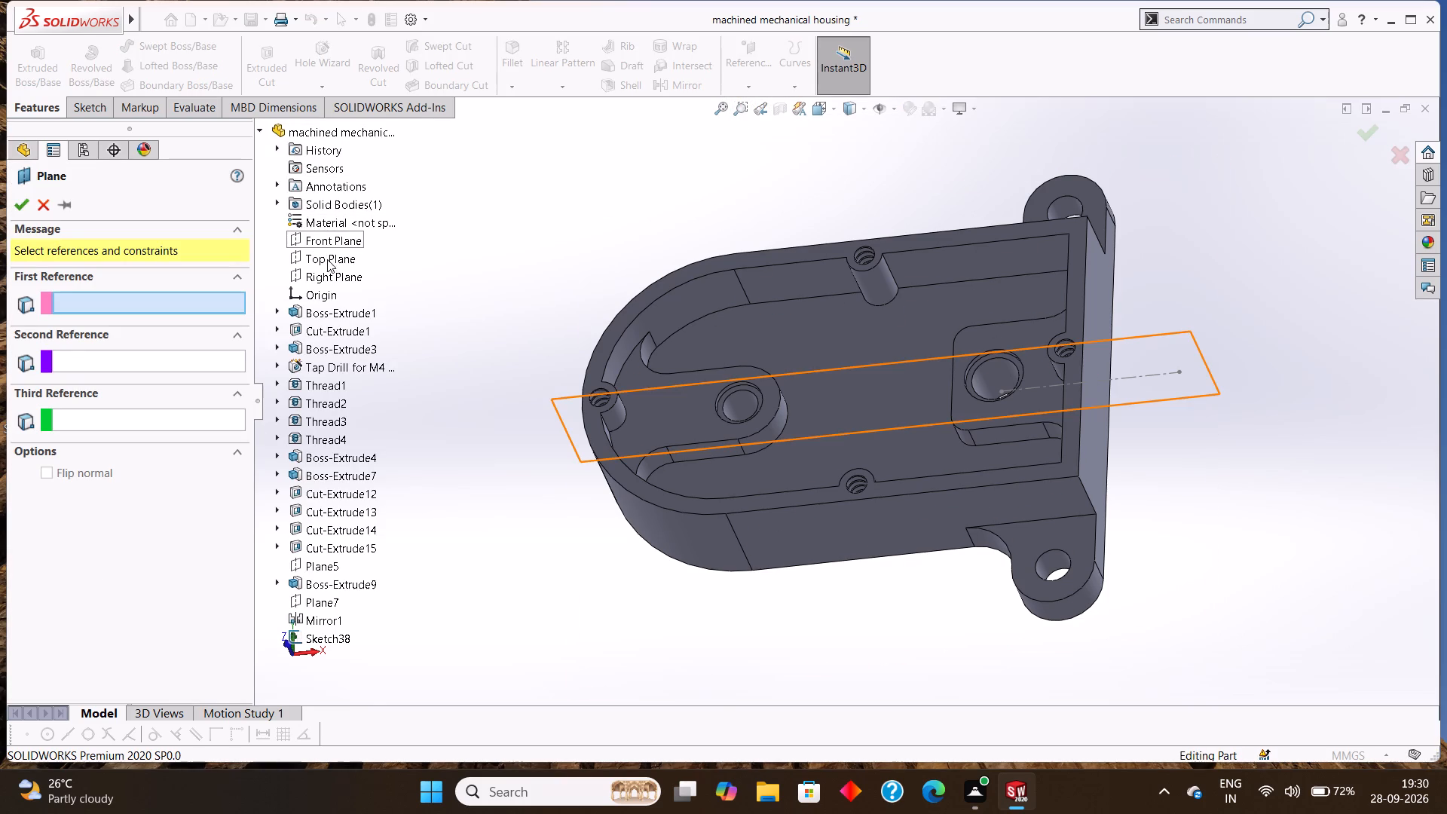
{"action": "left_click", "coordinate": [328, 259]}
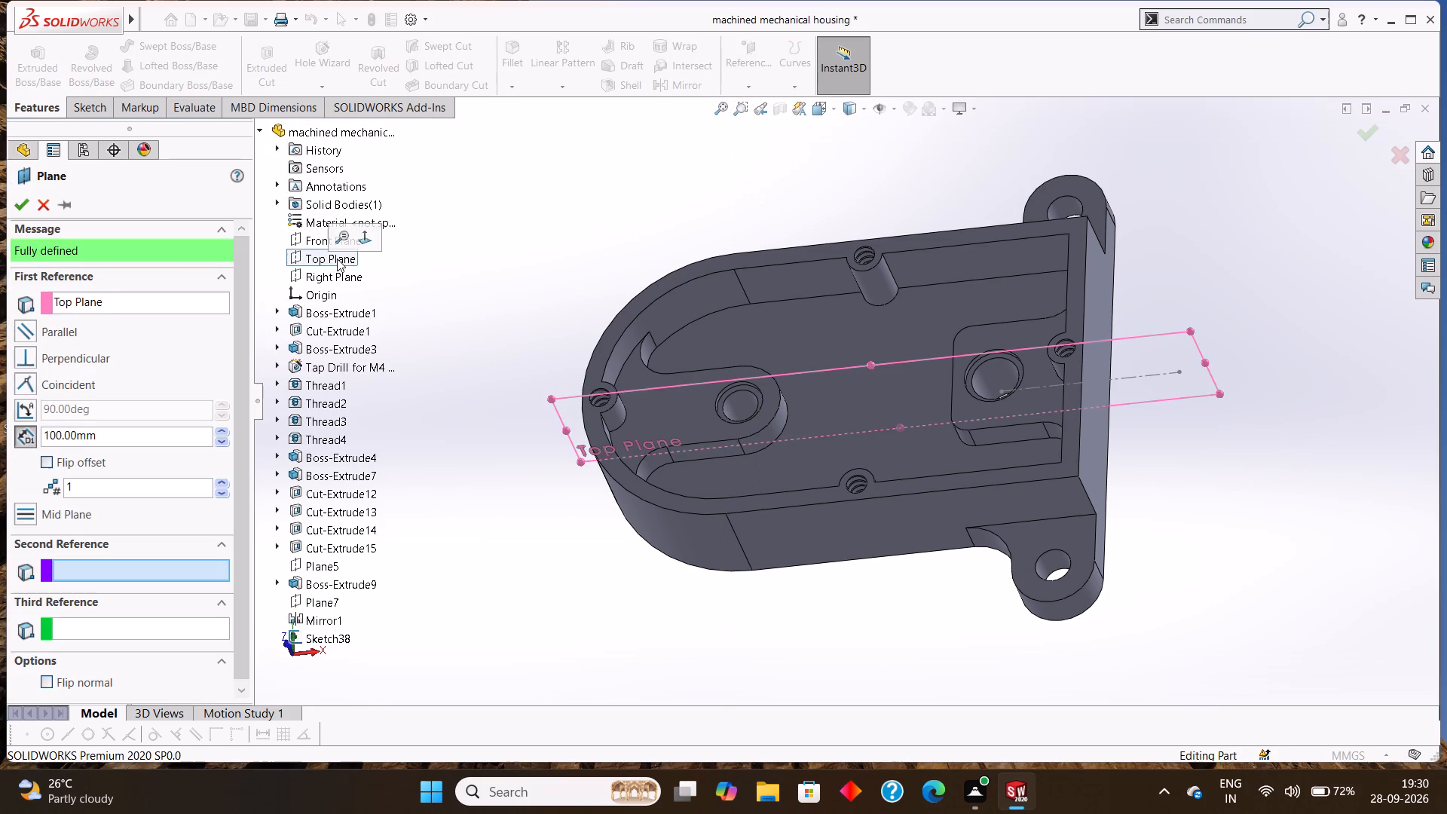
{"action": "left_click_drag", "start_coordinate": [107, 434], "coordinate": [32, 431]}
{"action": "key", "text": "0"}
{"action": "key", "text": "Return"}
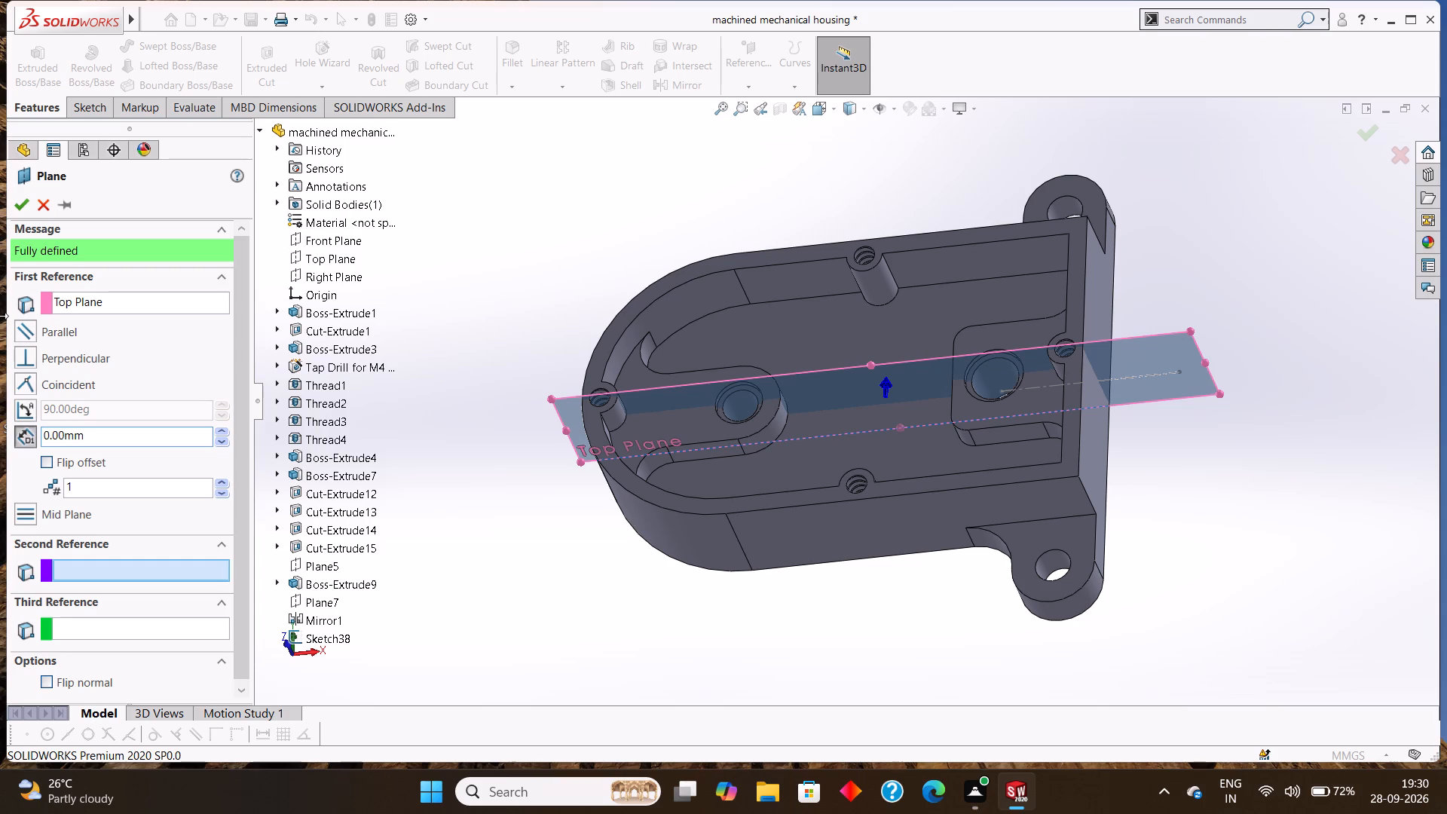
{"action": "left_click", "coordinate": [19, 204]}
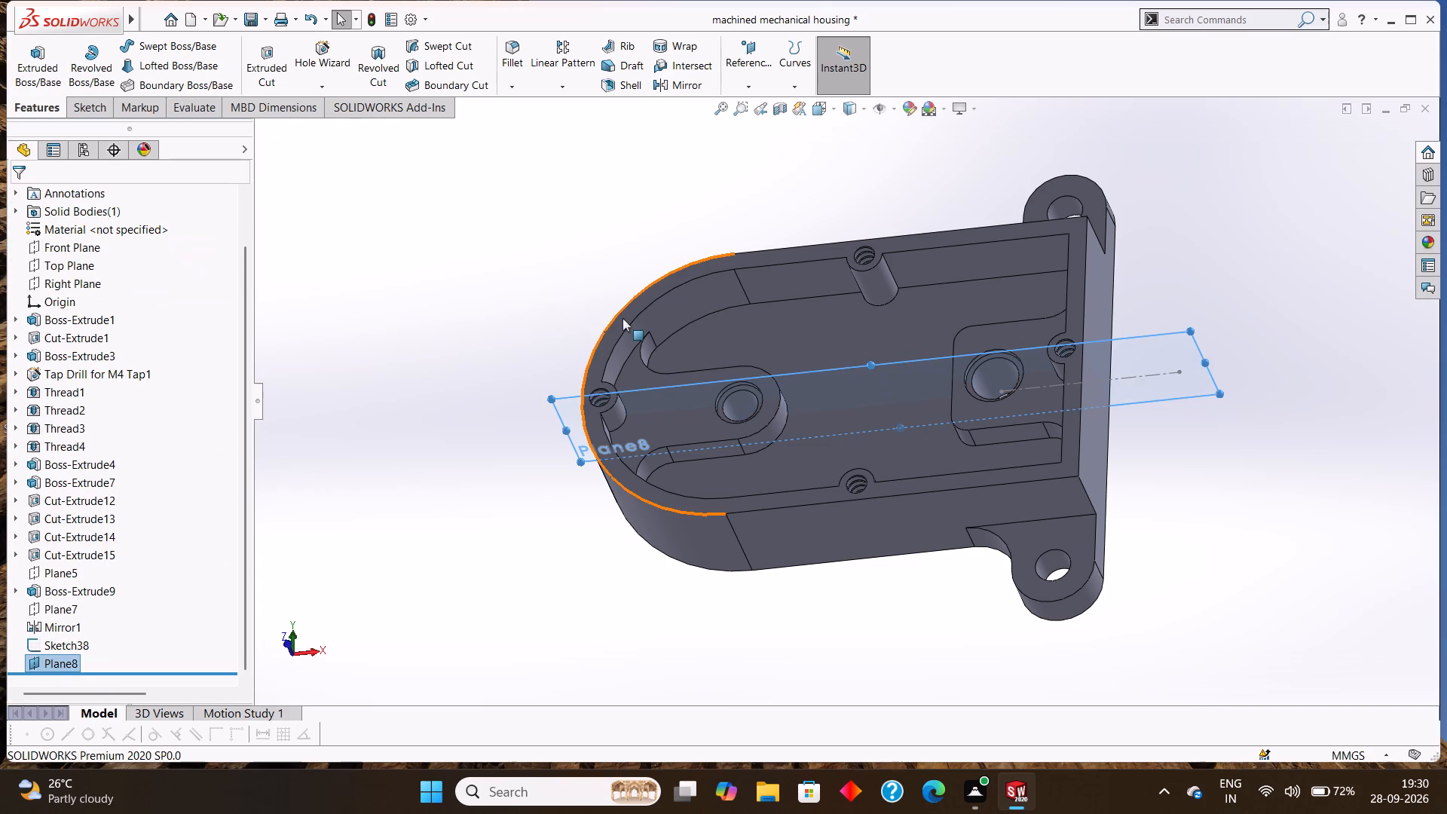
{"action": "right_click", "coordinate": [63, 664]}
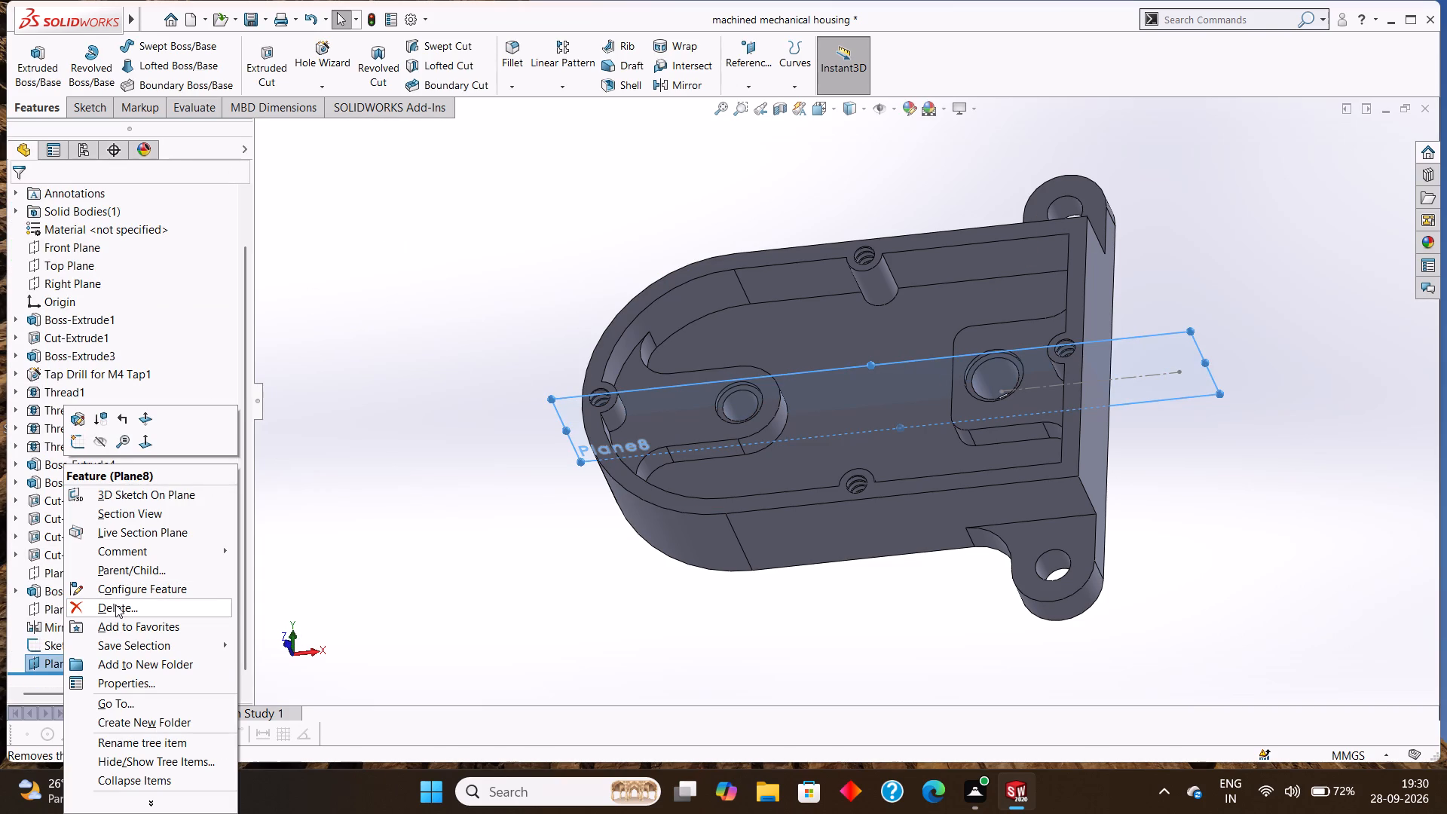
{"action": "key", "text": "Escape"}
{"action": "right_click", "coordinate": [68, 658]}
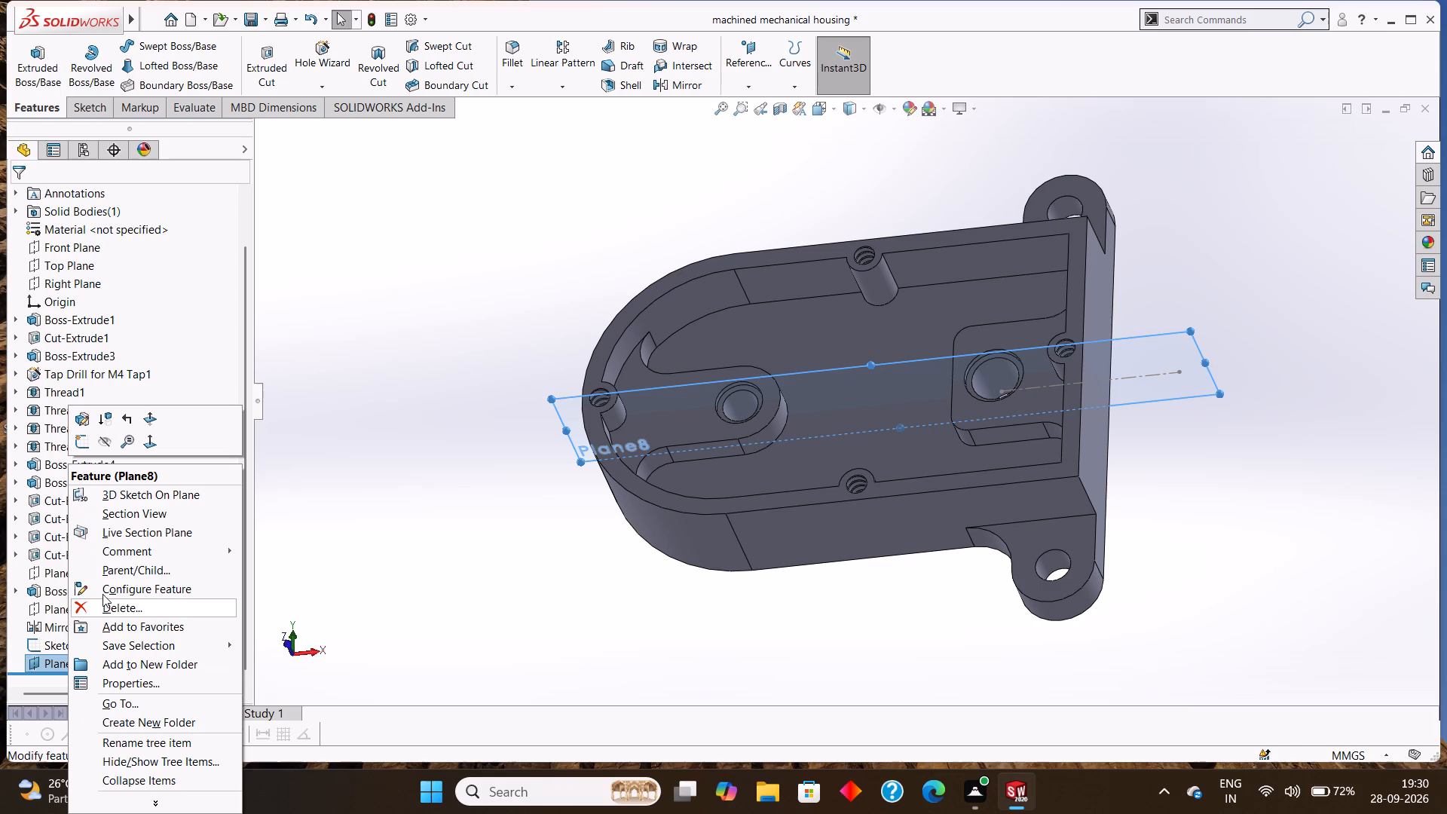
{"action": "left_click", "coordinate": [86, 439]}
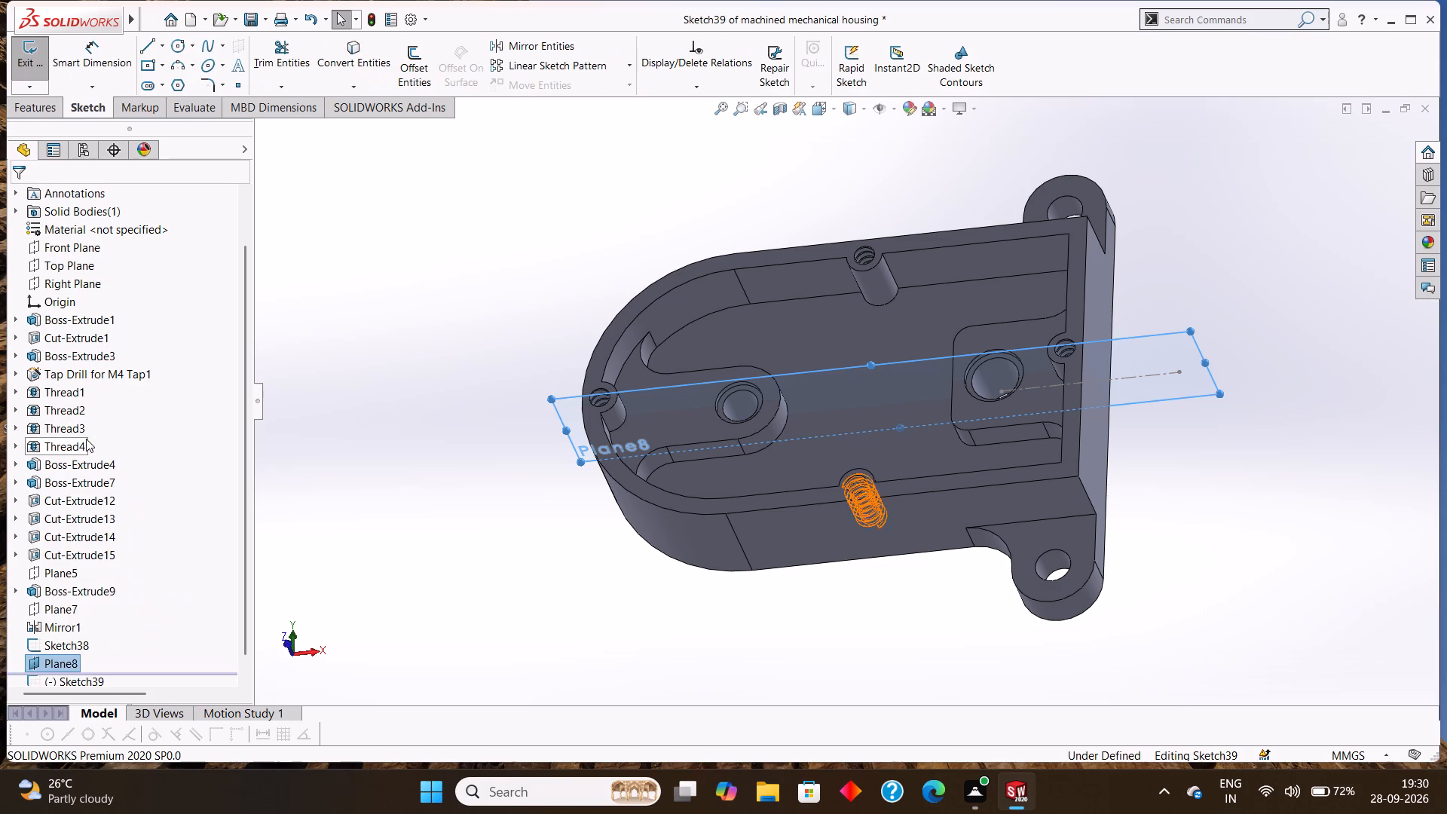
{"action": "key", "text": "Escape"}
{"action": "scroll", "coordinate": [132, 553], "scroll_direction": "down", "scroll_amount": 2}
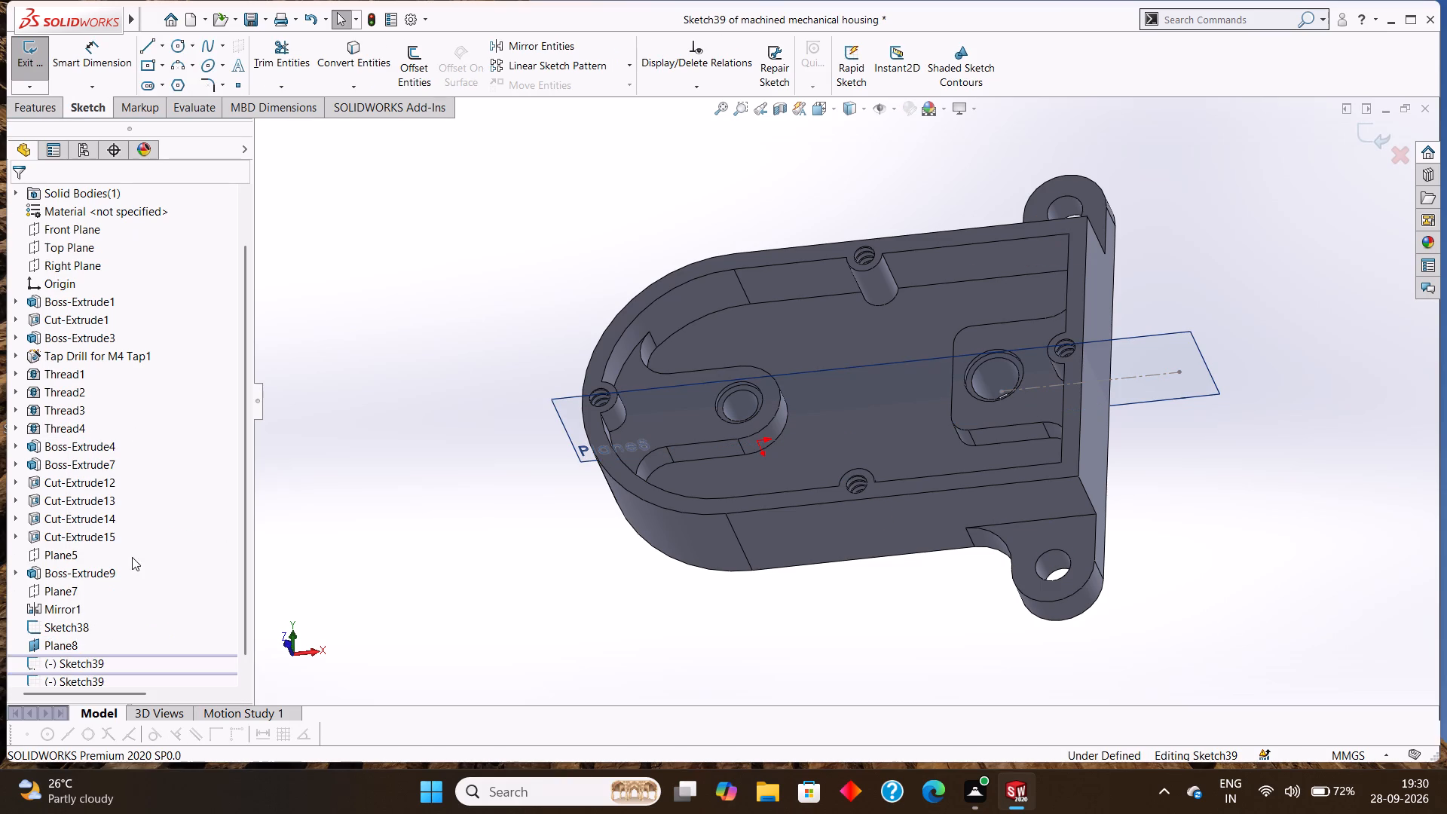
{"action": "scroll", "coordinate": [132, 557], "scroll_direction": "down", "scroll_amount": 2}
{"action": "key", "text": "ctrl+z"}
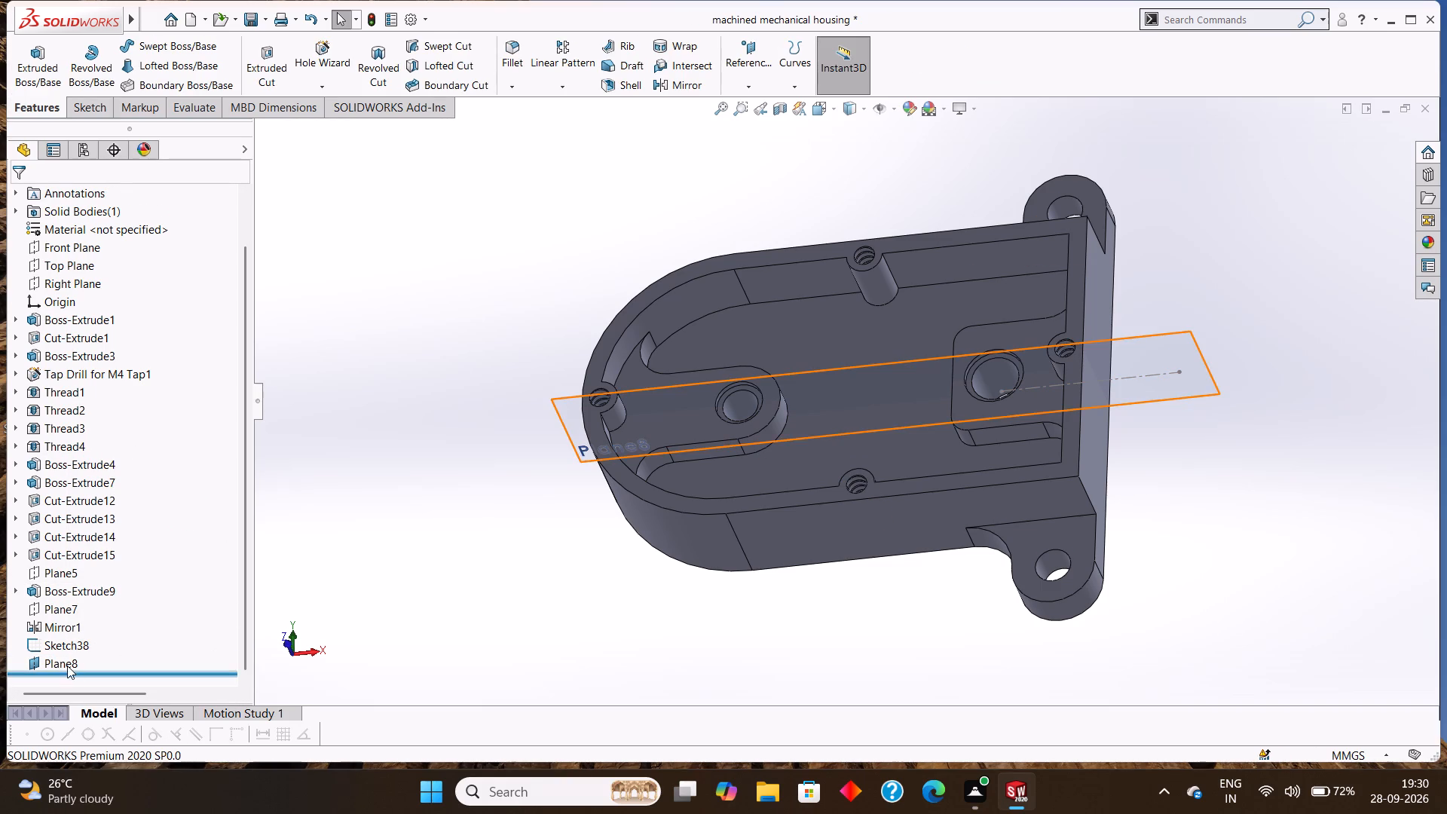
Set Plane8's offset distance from the Top Plane to 9 mm.
{"action": "left_click", "coordinate": [67, 666]}
{"action": "left_click", "coordinate": [85, 623]}
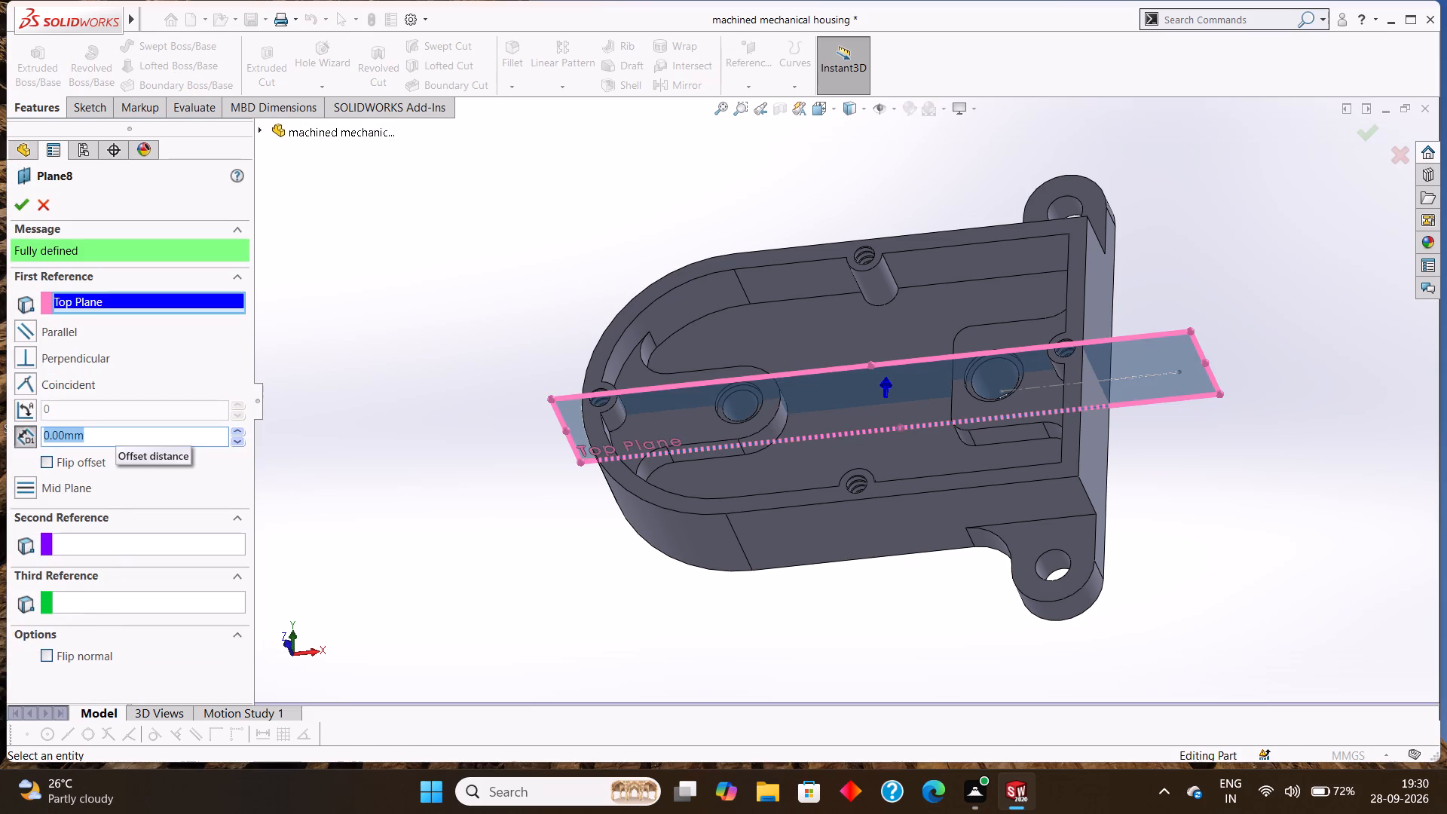
{"action": "left_click_drag", "start_coordinate": [115, 433], "coordinate": [43, 427]}
{"action": "key", "text": "9"}
{"action": "key", "text": "Return"}
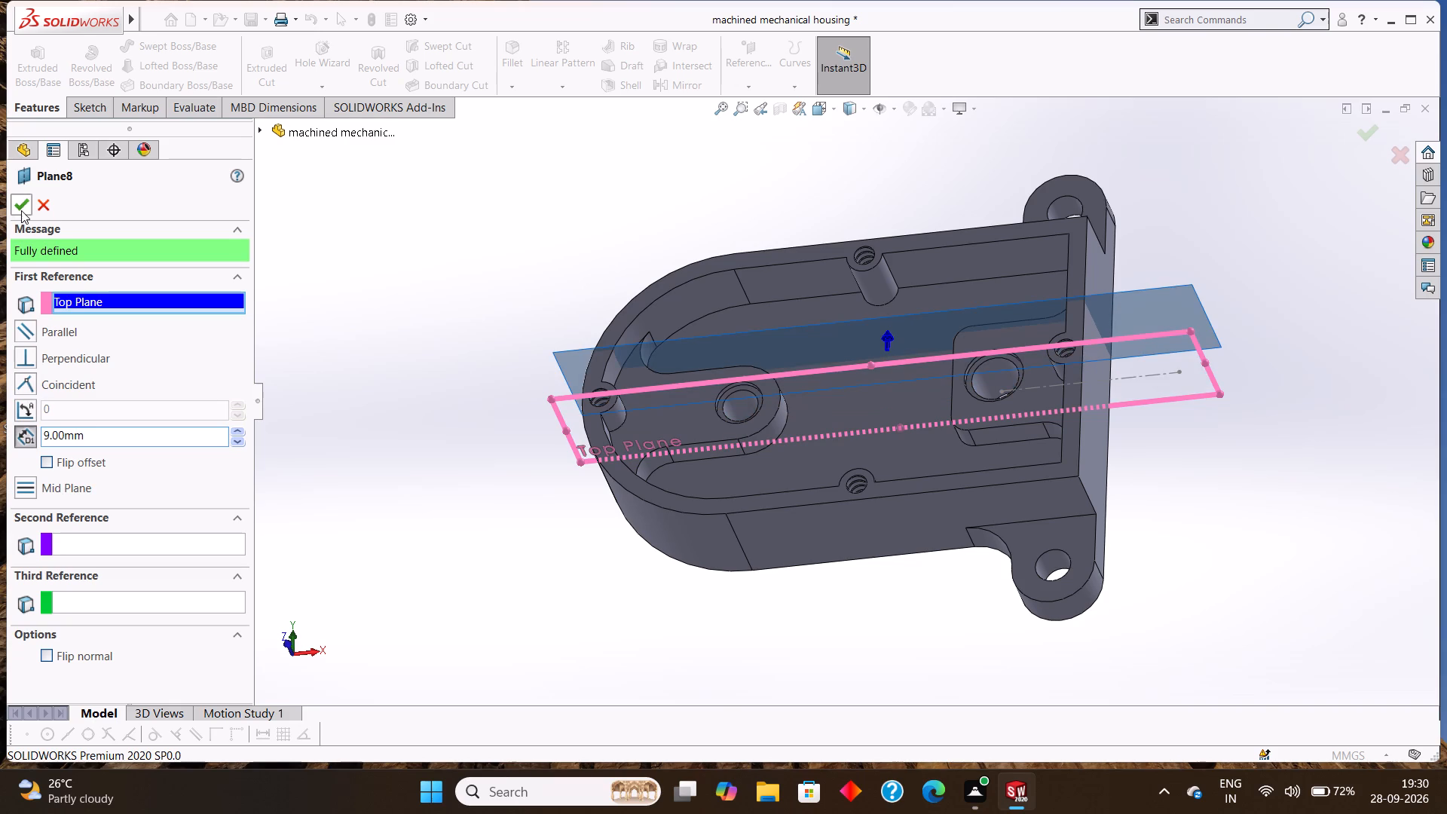
{"action": "left_click", "coordinate": [21, 210]}
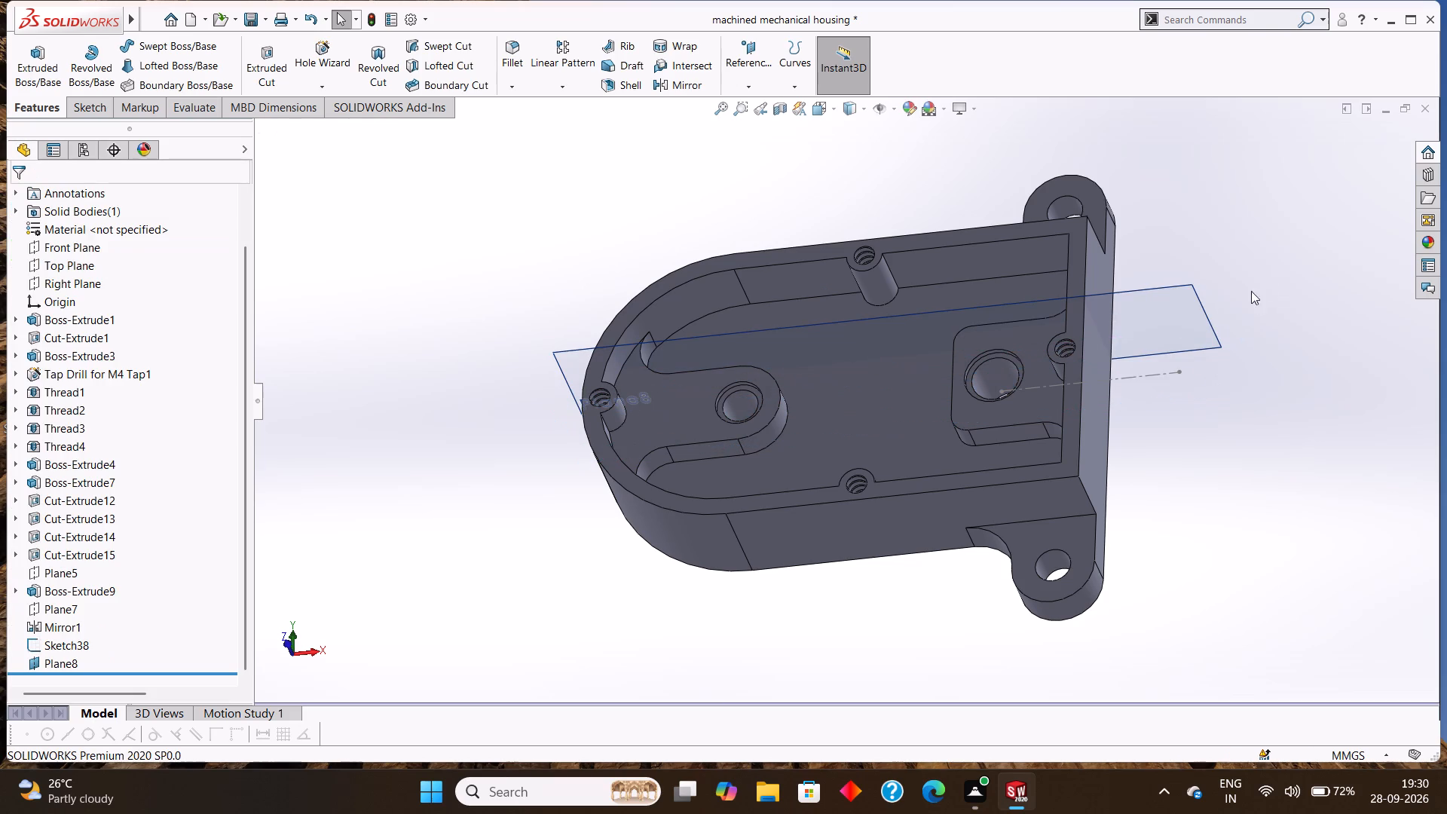
Start a new sketch on the plane offset 9 mm from the Top Plane.
{"action": "left_click", "coordinate": [1176, 289]}
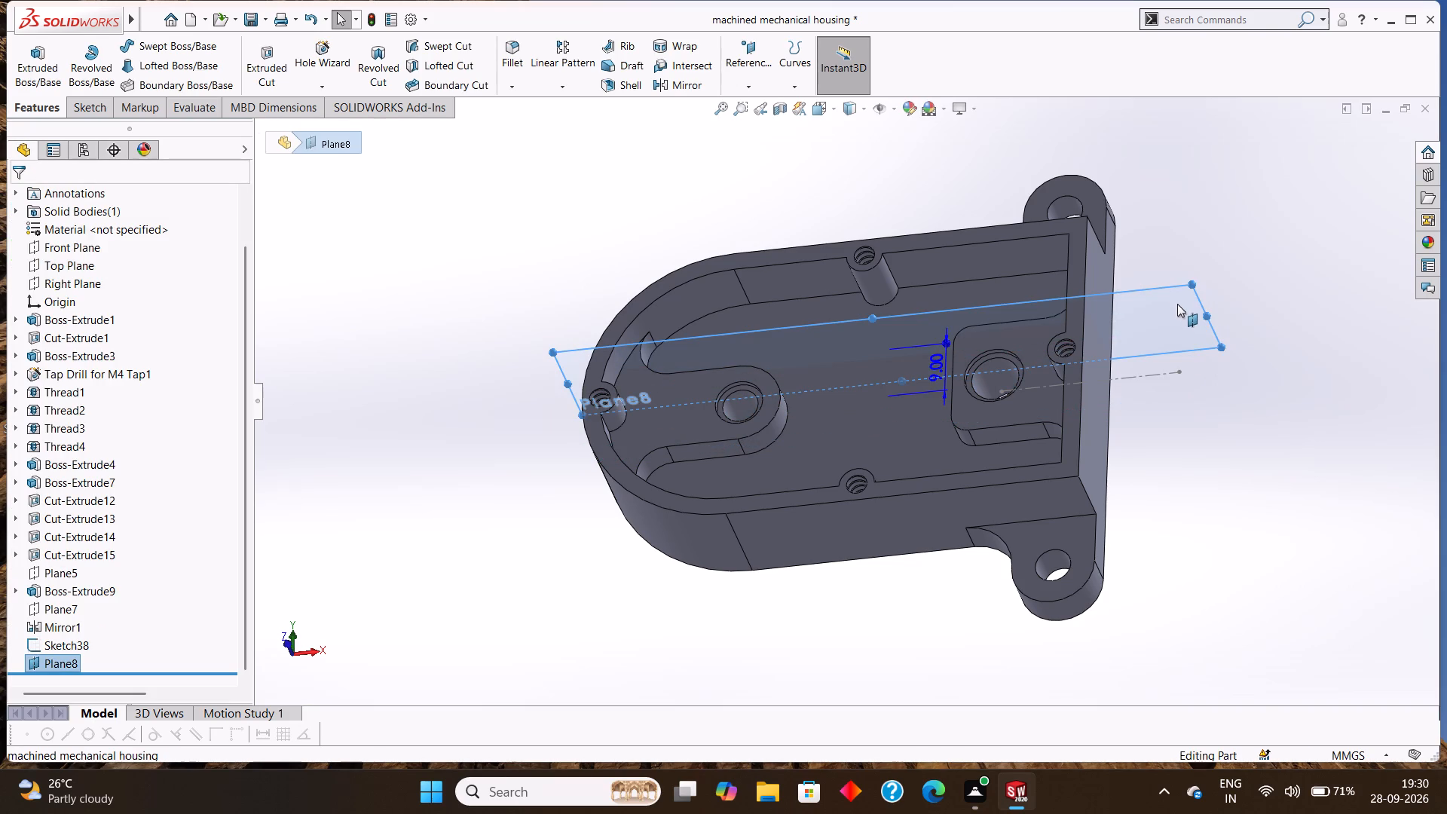
{"action": "key", "text": "ctrl+8"}
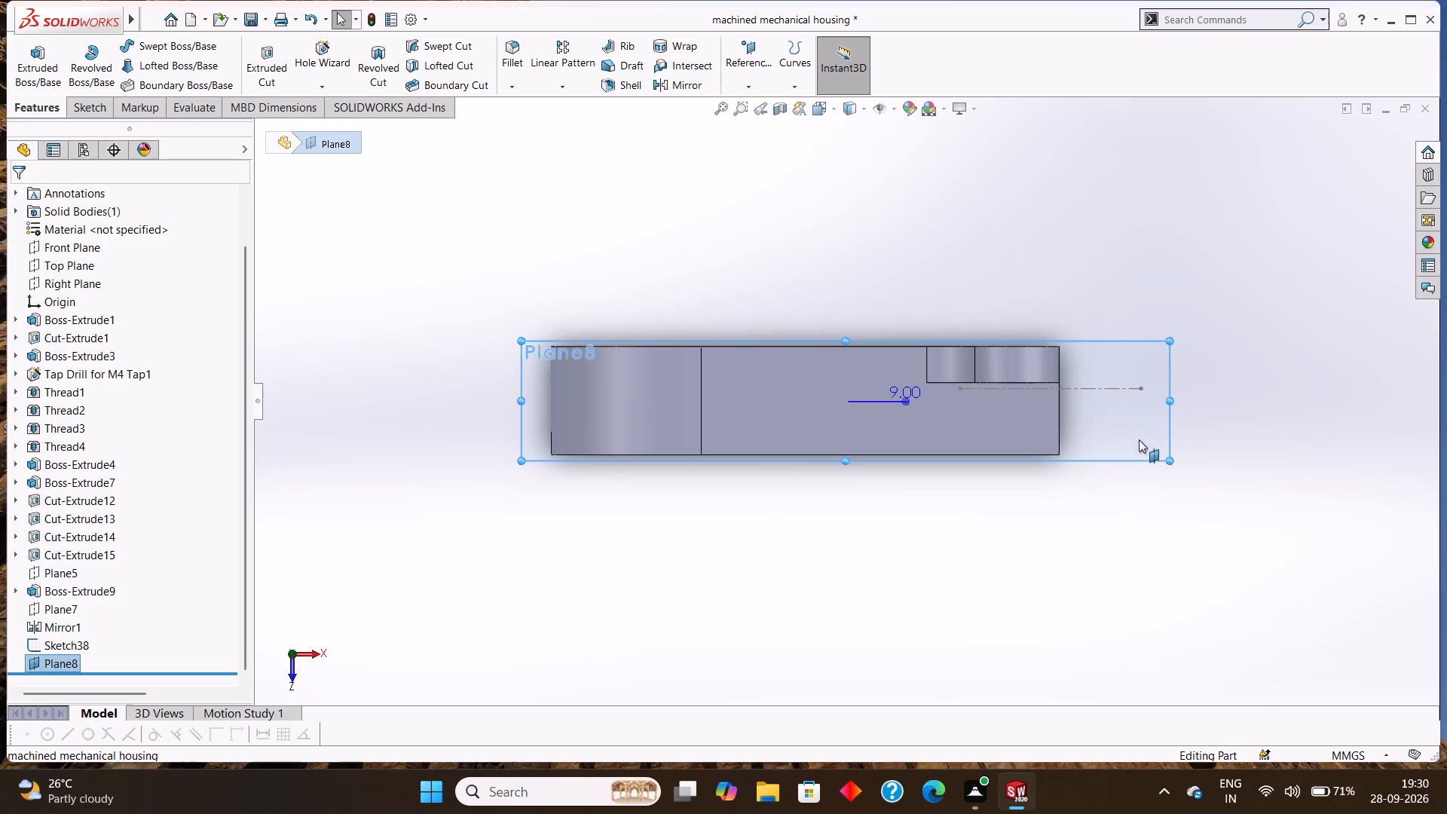
{"action": "left_click", "coordinate": [1127, 430]}
{"action": "key", "text": "ctrl+8"}
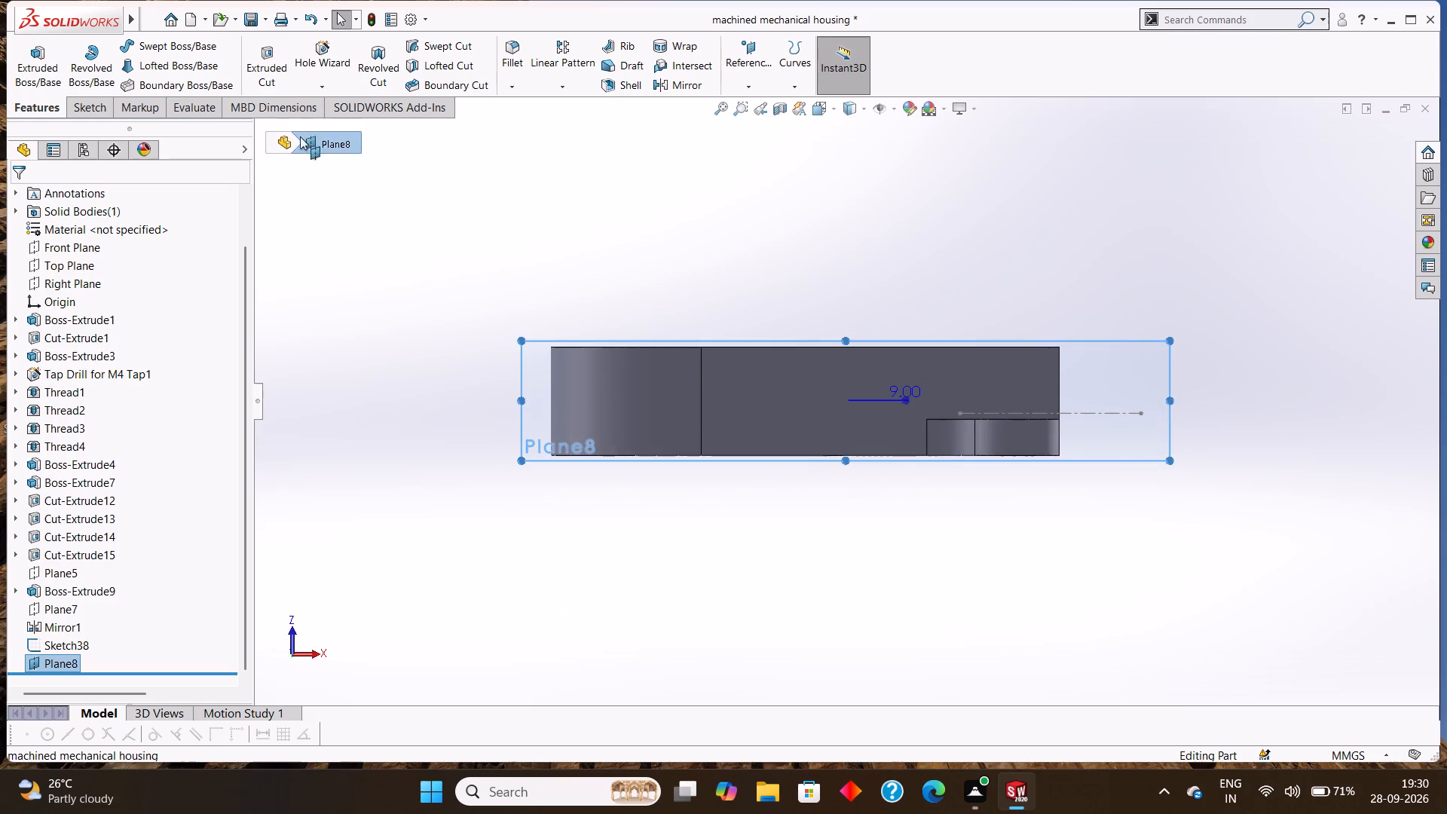
{"action": "right_click", "coordinate": [1091, 372]}
{"action": "left_click", "coordinate": [1124, 347]}
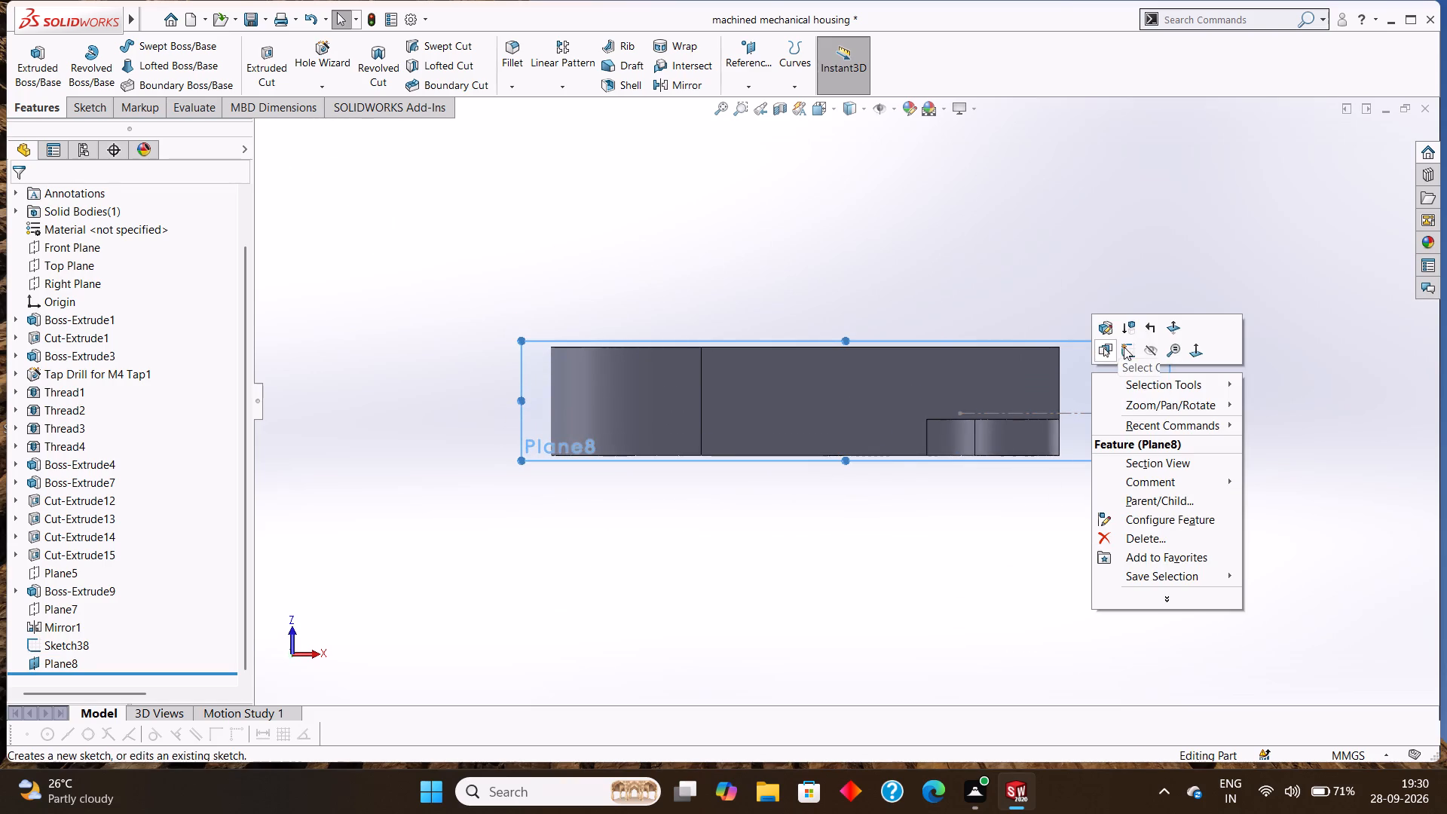
{"action": "key", "text": "Escape"}
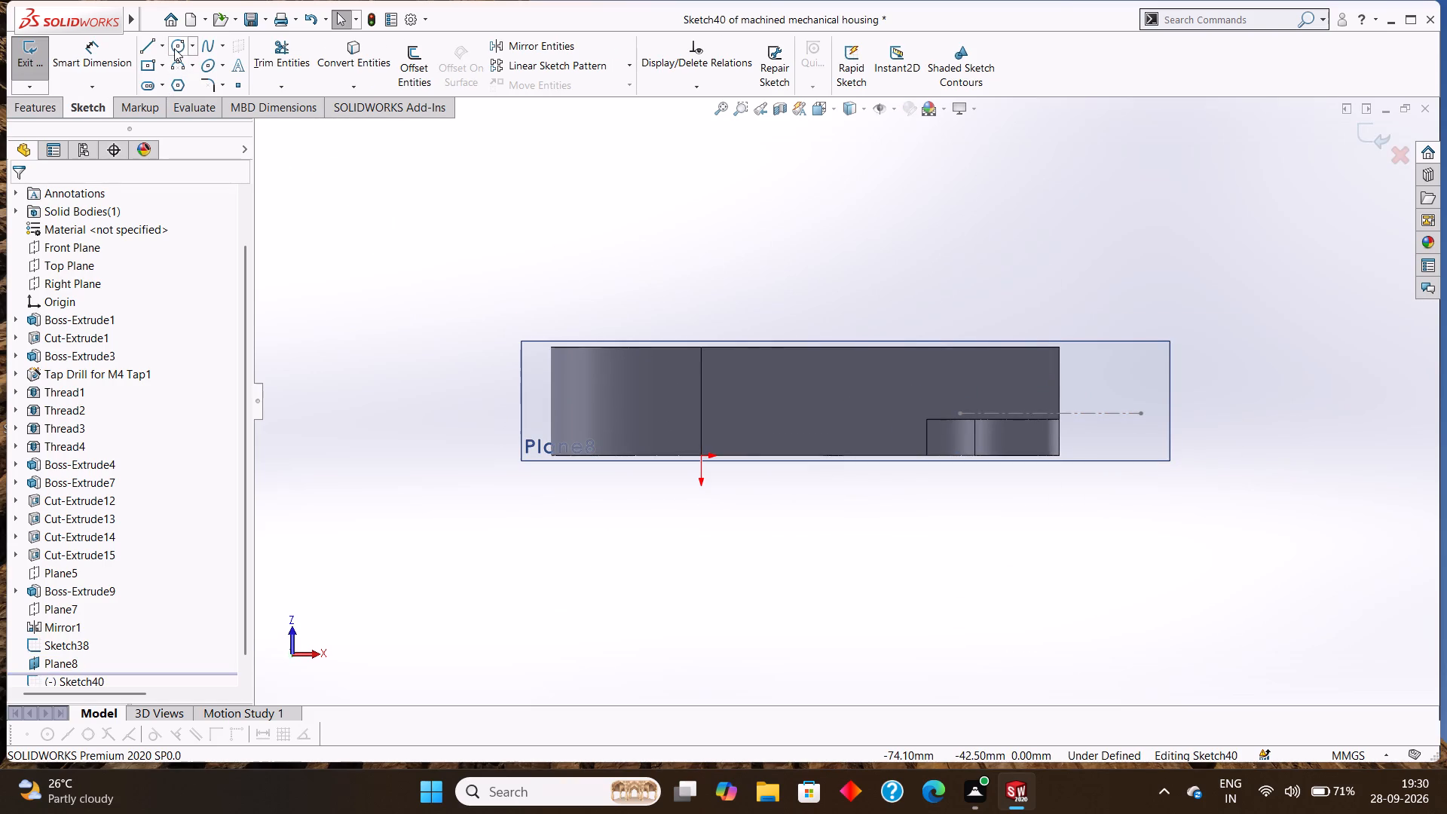
Examine from several angles how the sketch plane and the existing construction line sit relative to the housing.
{"action": "left_click", "coordinate": [174, 48]}
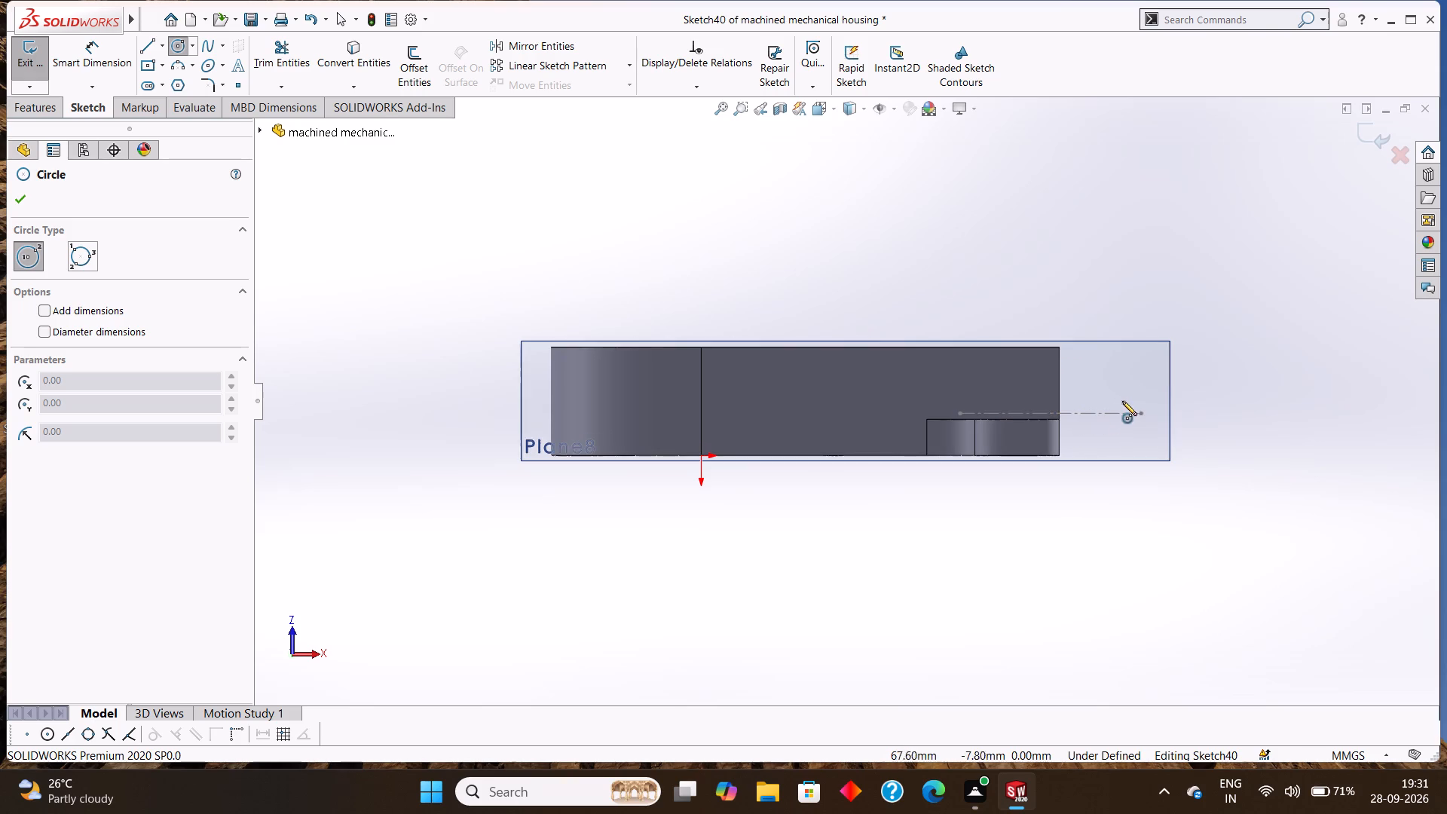
{"action": "key", "text": "Escape"}
{"action": "middle_click_drag", "start_coordinate": [1219, 341], "coordinate": [1216, 419]}
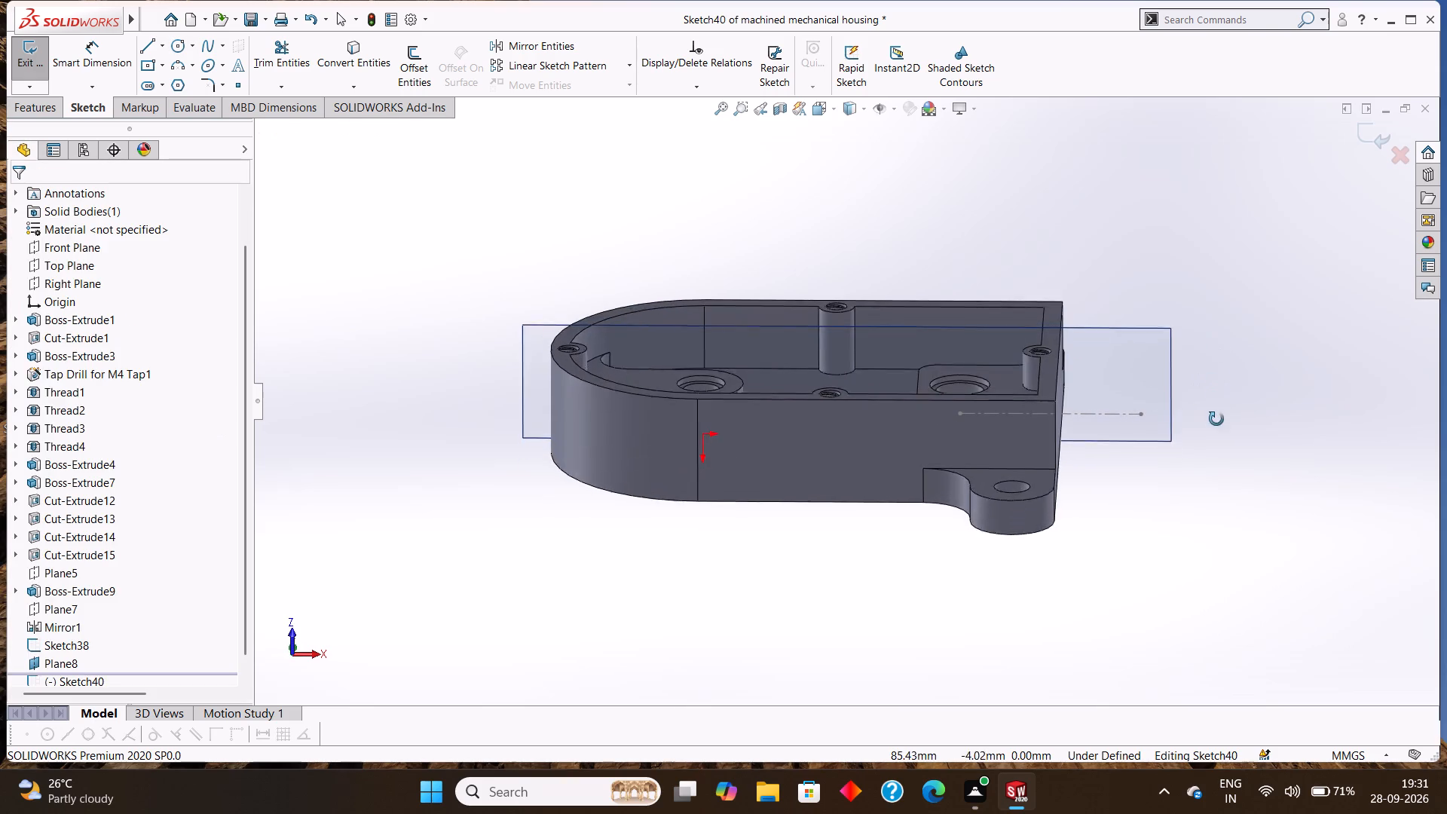
{"action": "middle_click_drag", "start_coordinate": [1216, 419], "coordinate": [1212, 335]}
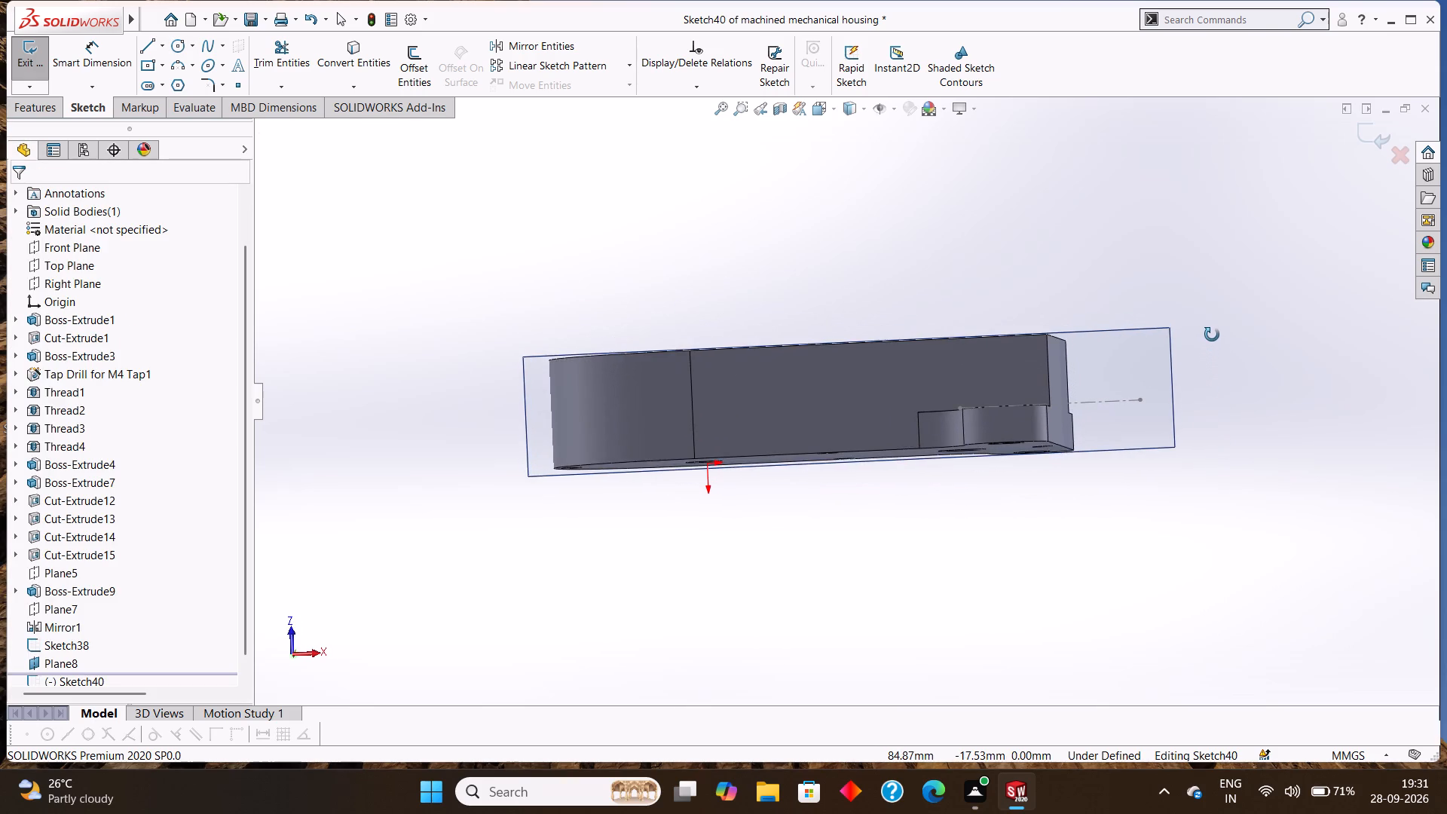
{"action": "middle_click_drag", "start_coordinate": [1212, 335], "coordinate": [1214, 341]}
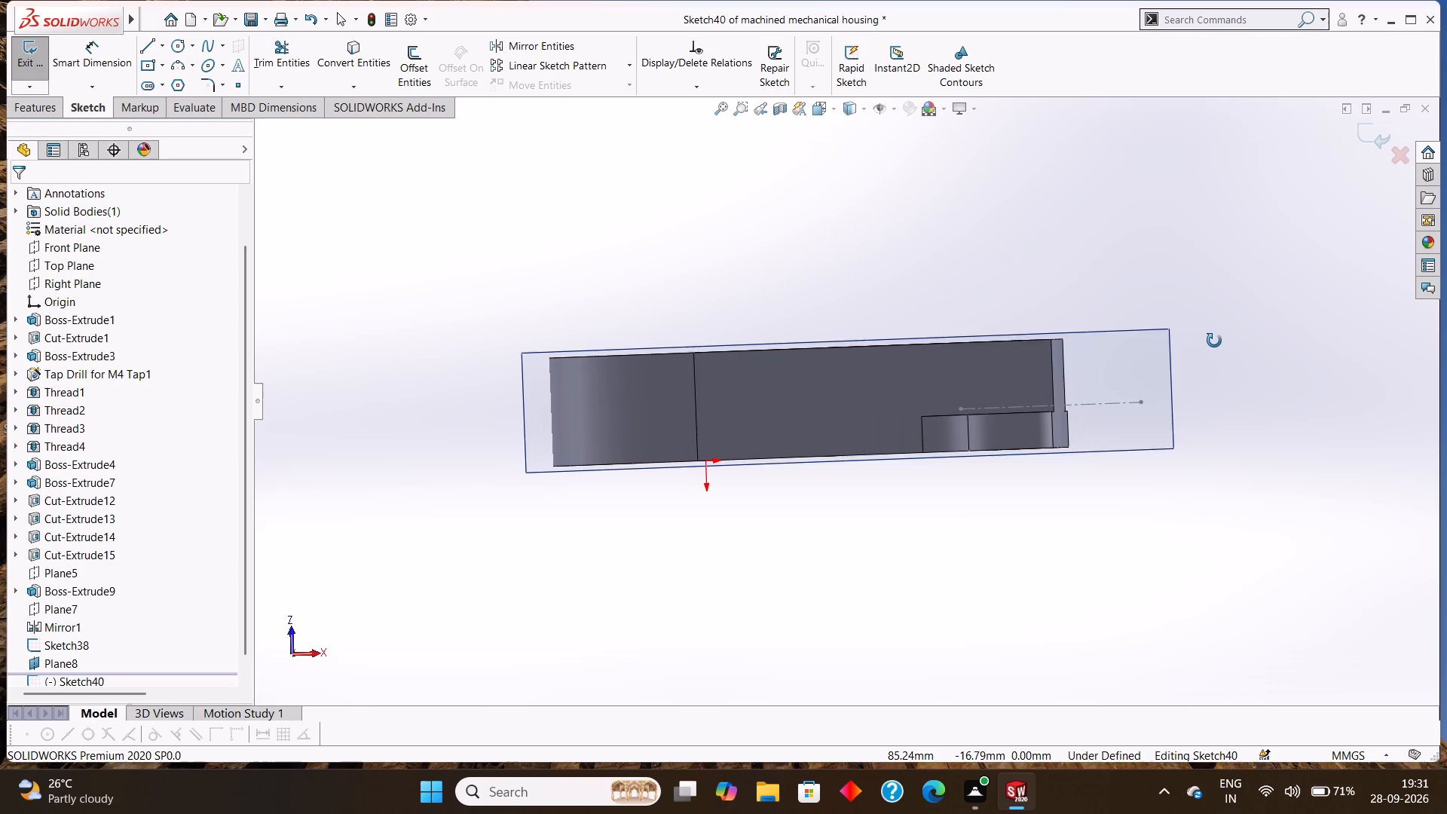
{"action": "middle_click_drag", "start_coordinate": [1214, 341], "coordinate": [1213, 368]}
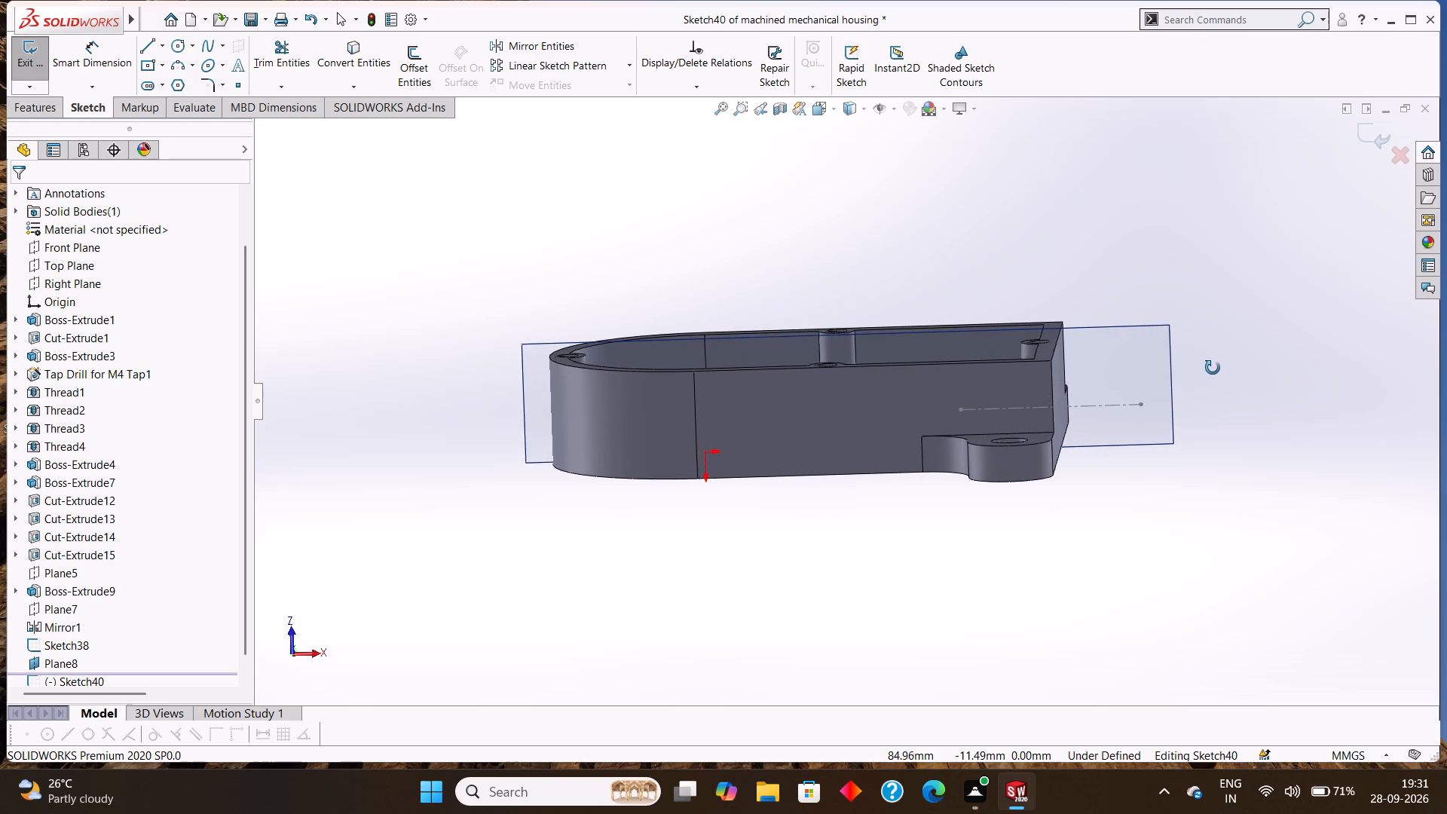
{"action": "middle_click_drag", "start_coordinate": [1213, 368], "coordinate": [1212, 364]}
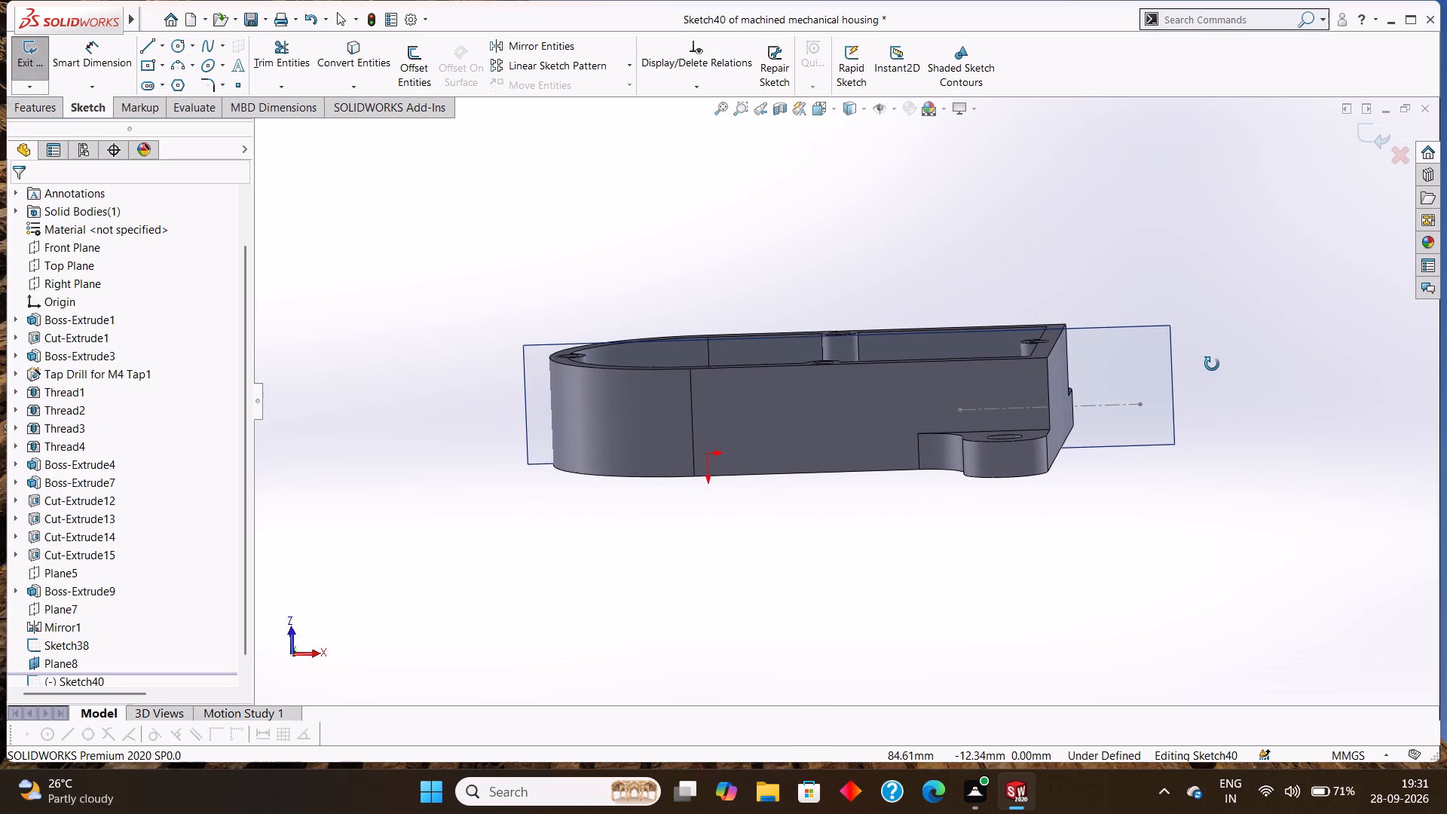
{"action": "middle_click_drag", "start_coordinate": [1212, 364], "coordinate": [1212, 362]}
{"action": "middle_click_drag", "start_coordinate": [1219, 356], "coordinate": [1158, 444]}
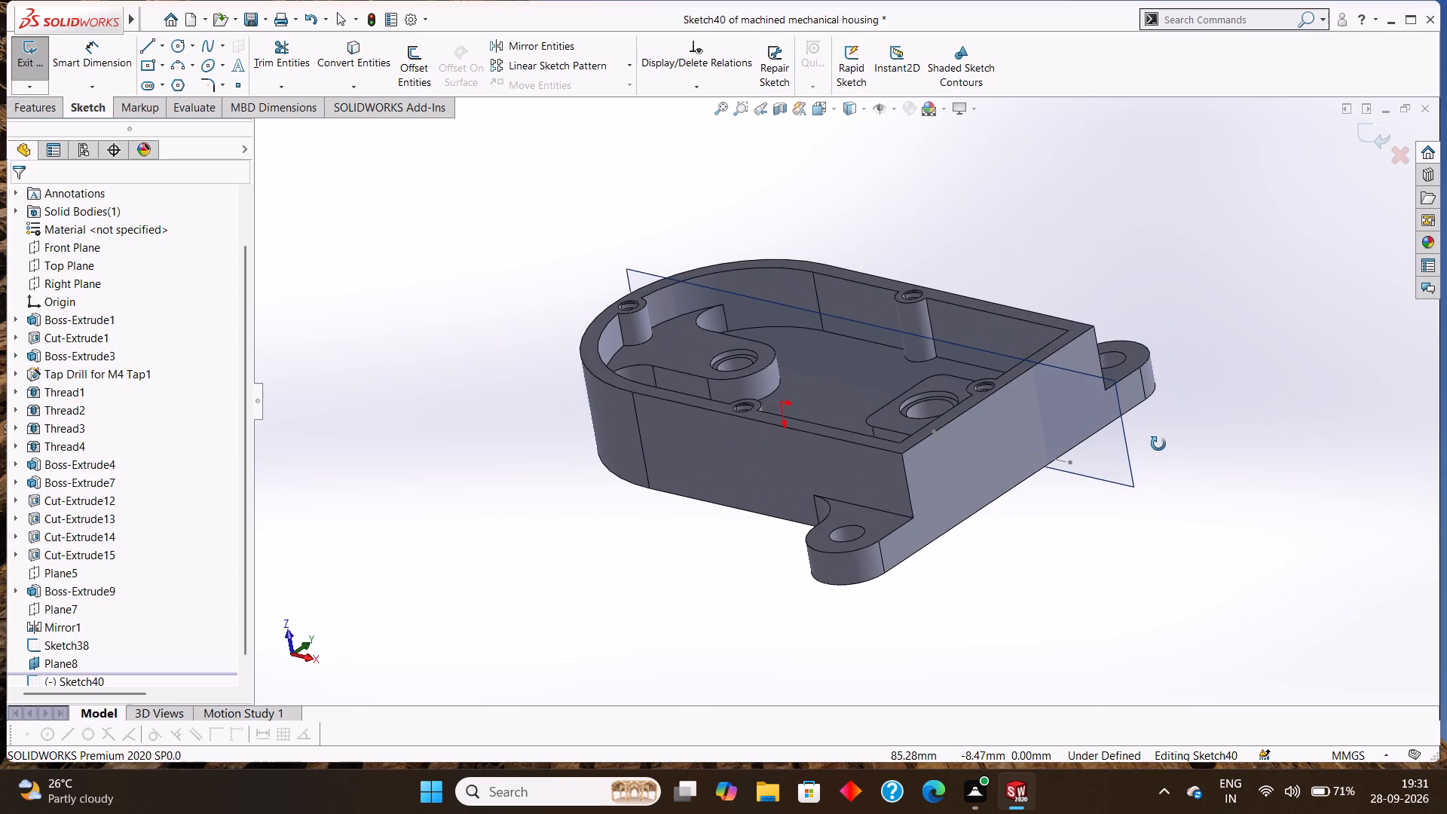
{"action": "middle_click_drag", "start_coordinate": [1158, 444], "coordinate": [1169, 436]}
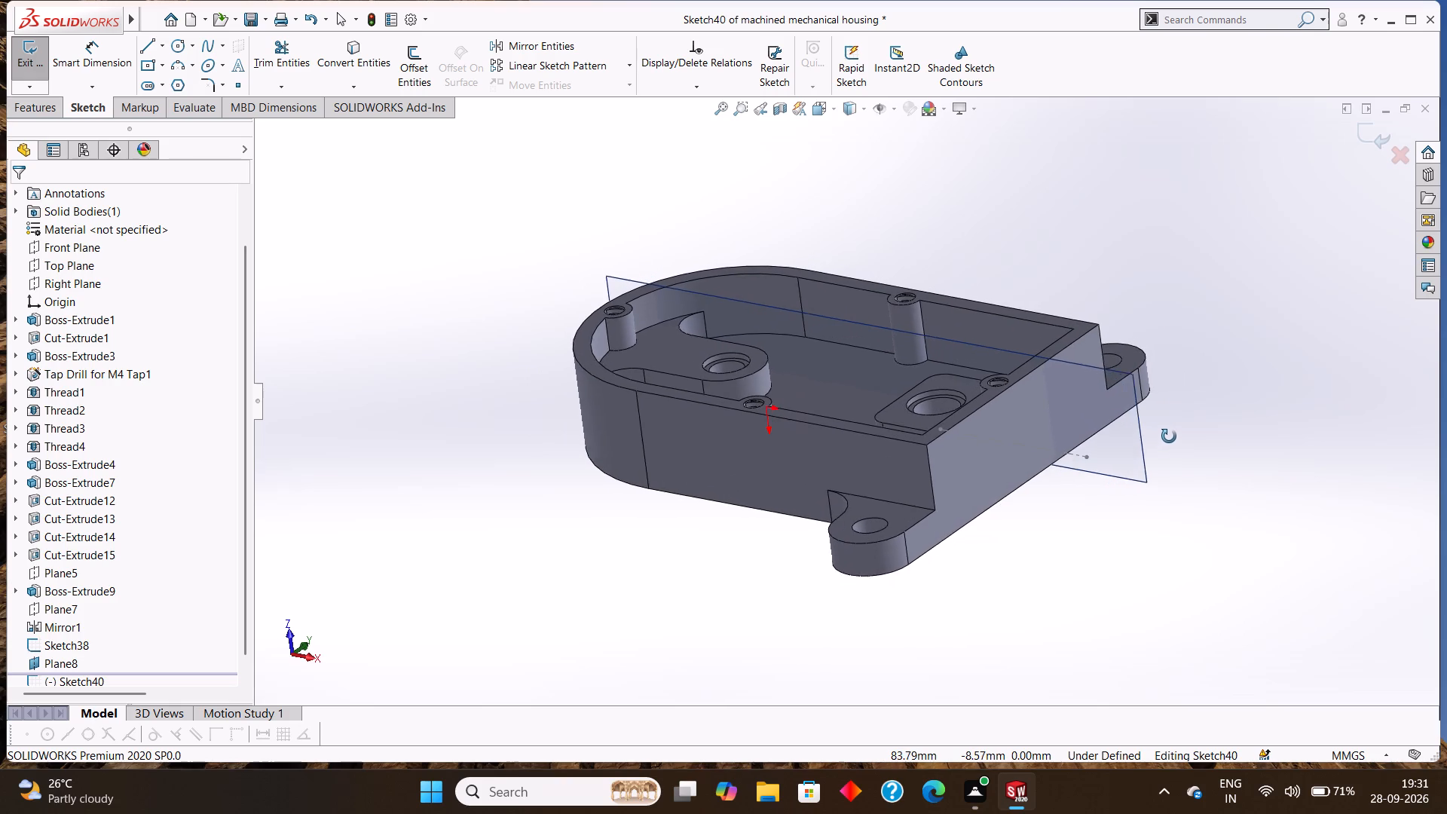
{"action": "middle_click_drag", "start_coordinate": [1169, 436], "coordinate": [1233, 412]}
{"action": "right_click", "coordinate": [1152, 366]}
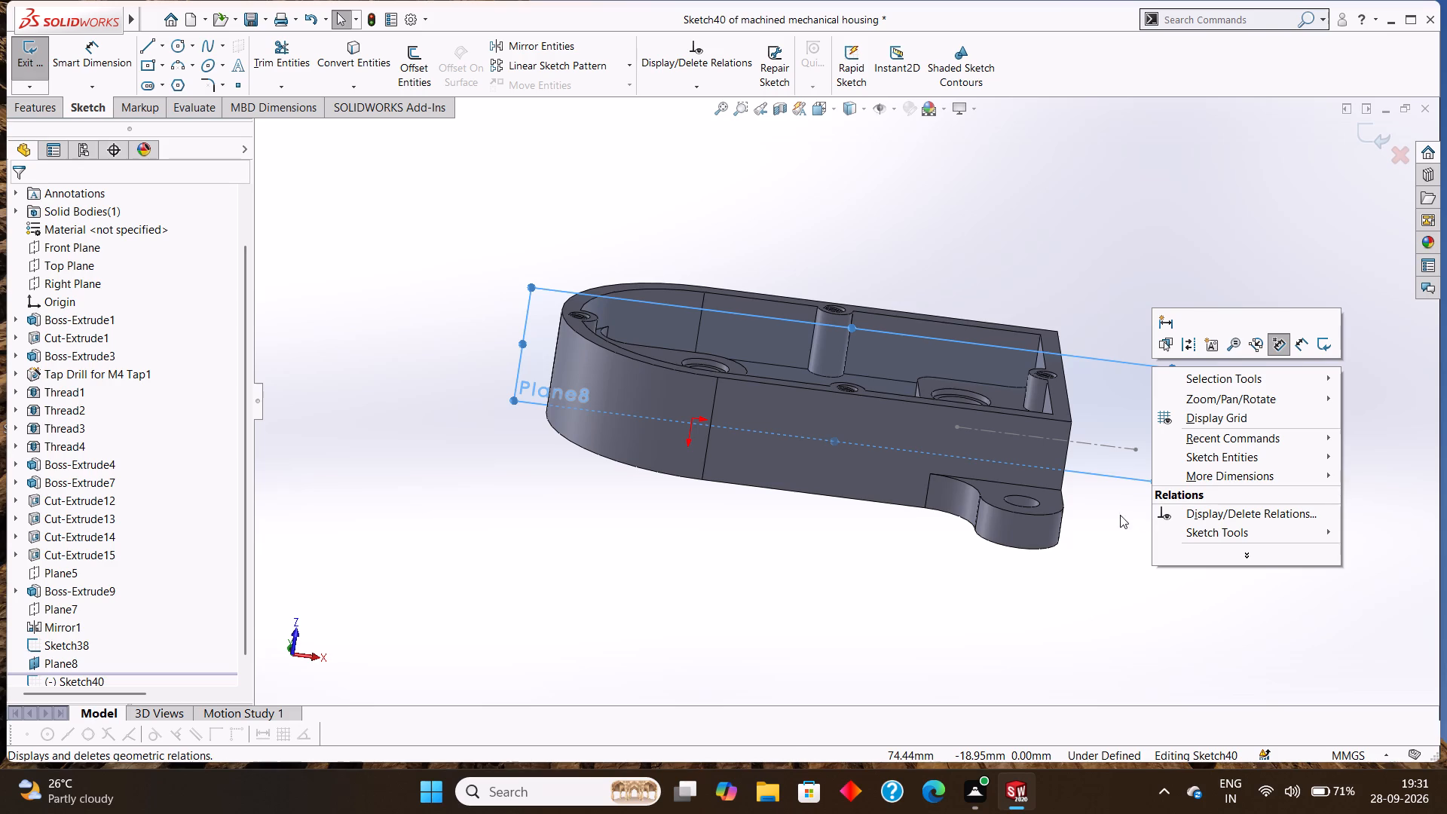
{"action": "key", "text": "Escape"}
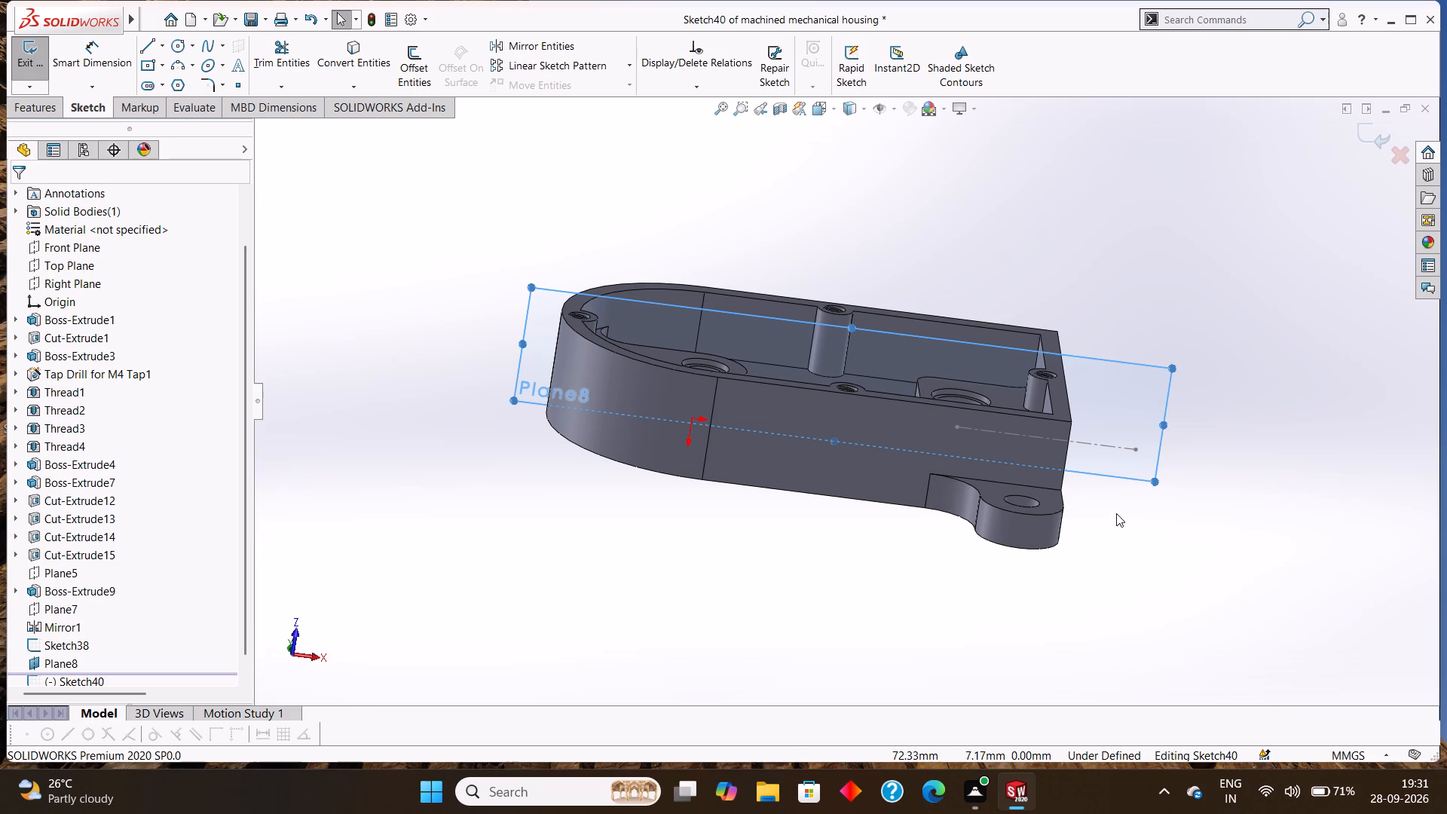
{"action": "right_click", "coordinate": [1110, 375]}
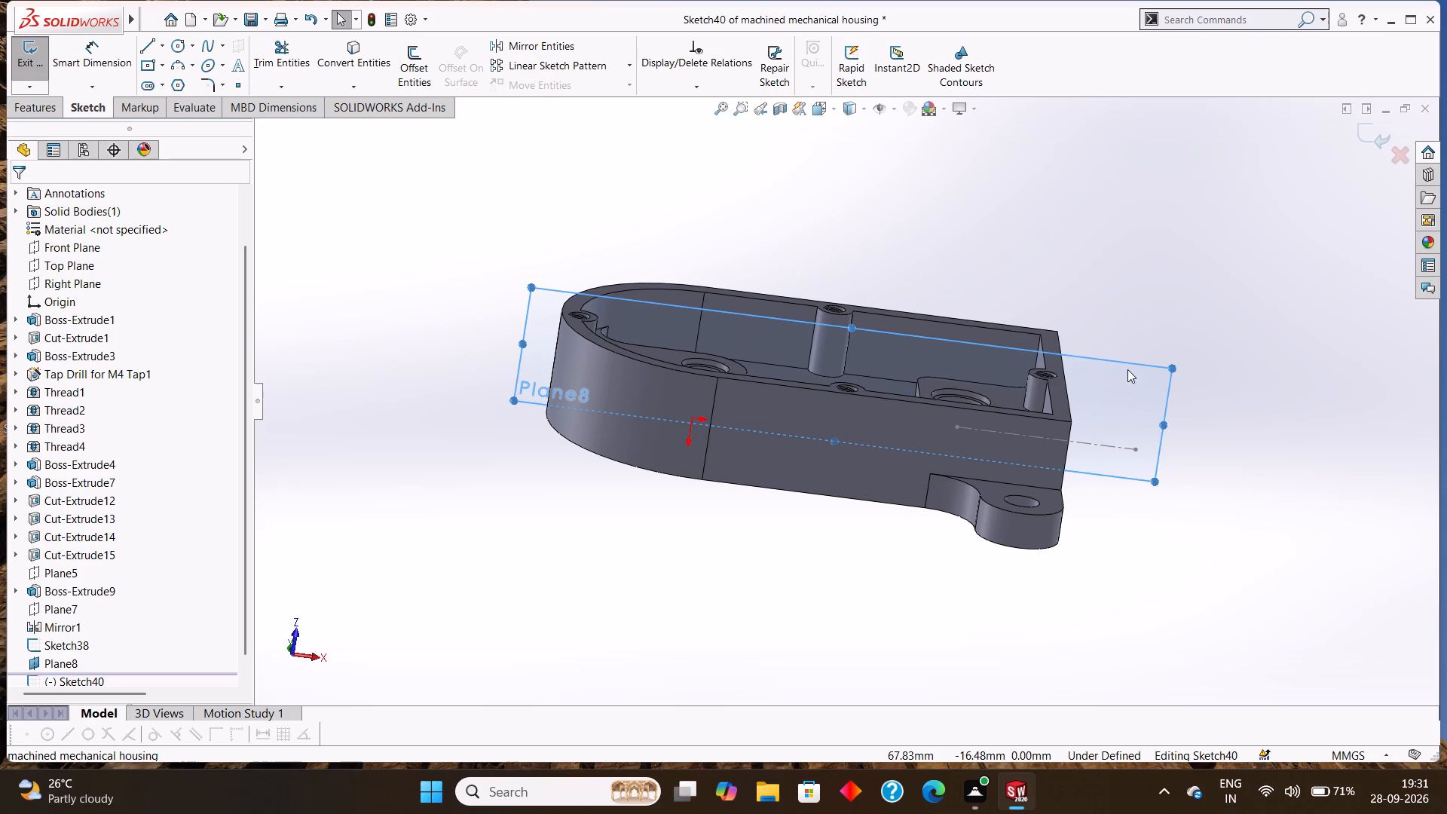
{"action": "key", "text": "Escape"}
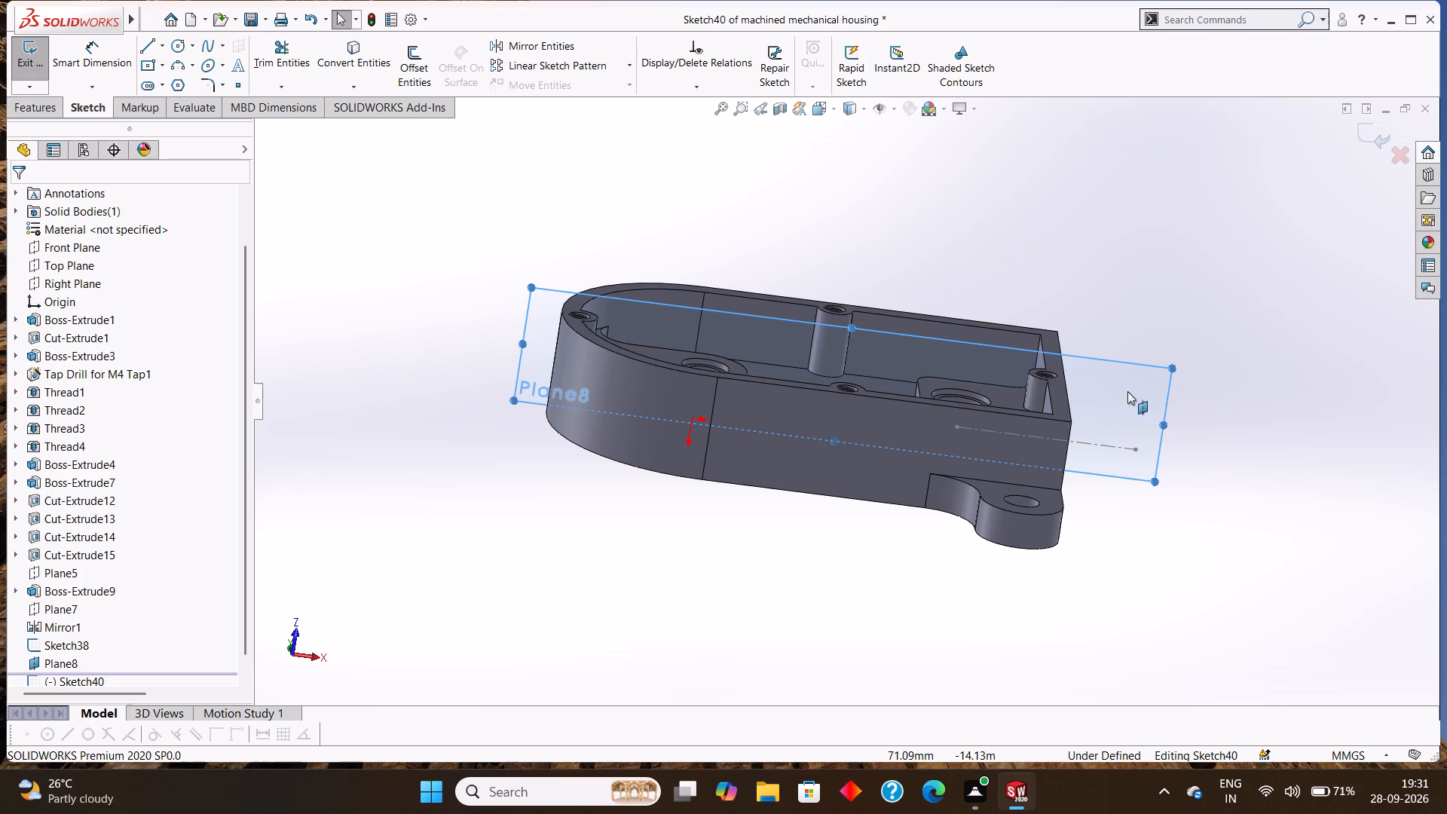
{"action": "key", "text": "ctrl+8"}
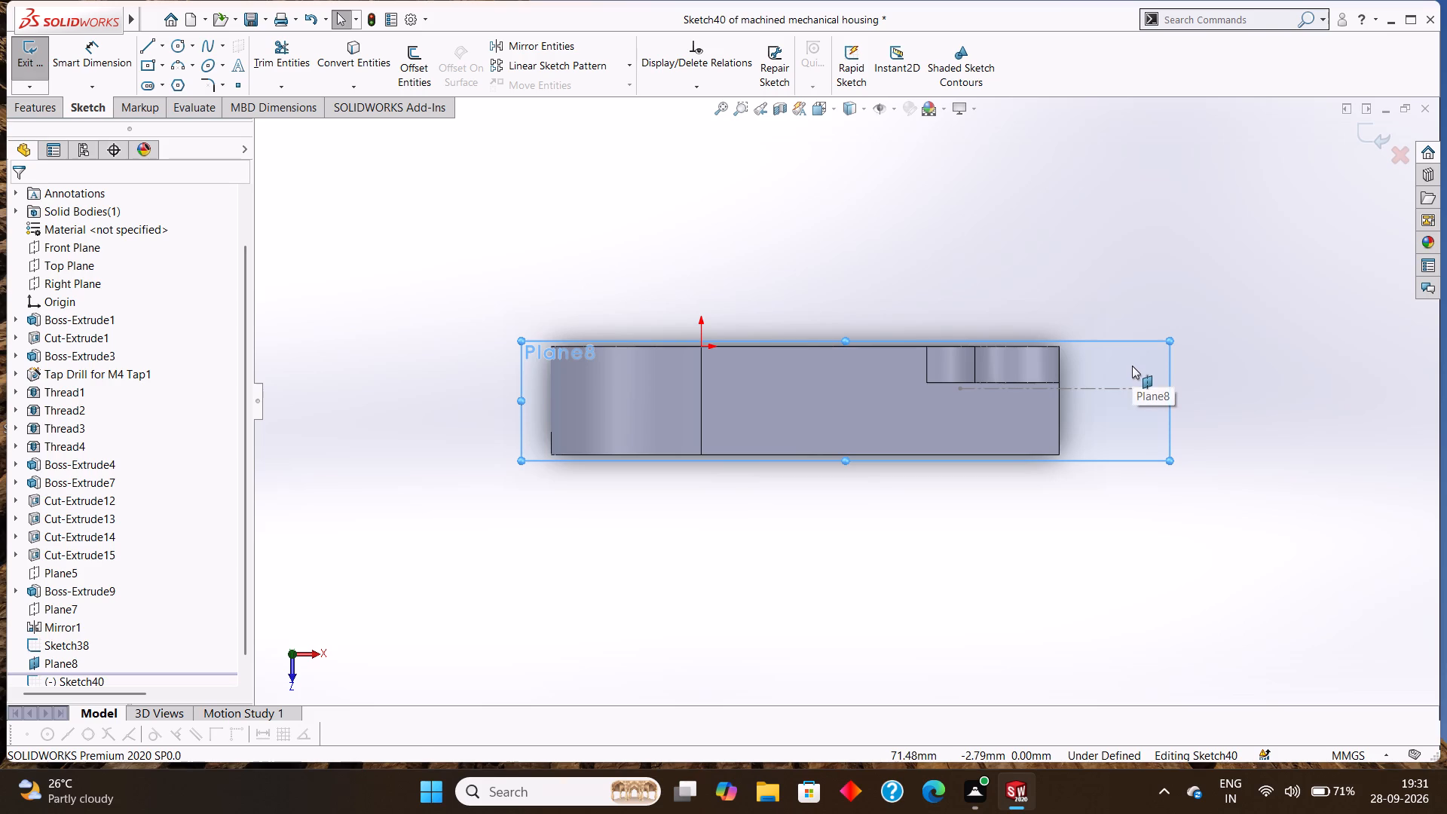
{"action": "middle_click_drag", "start_coordinate": [1241, 341], "coordinate": [1240, 386]}
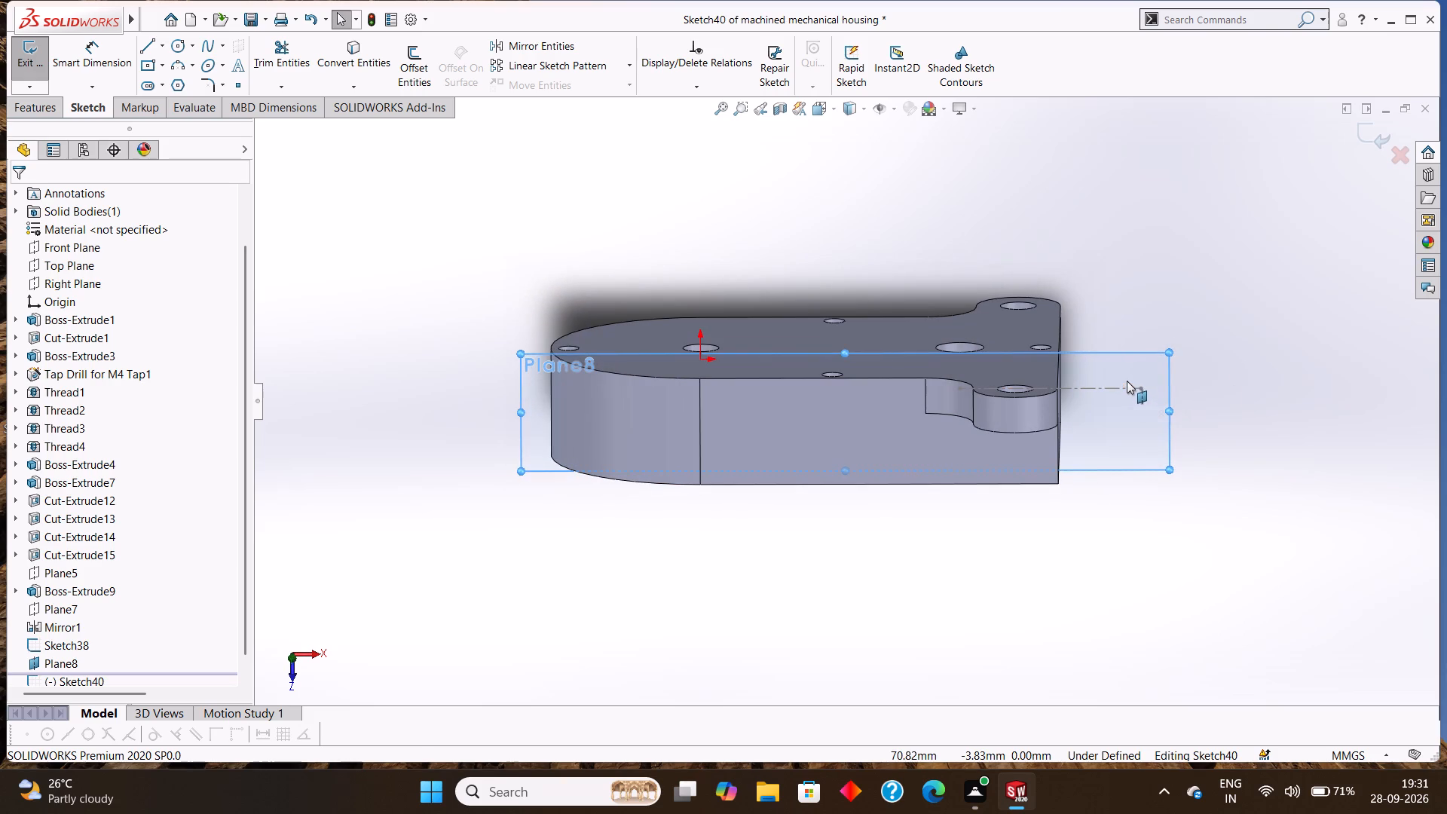
{"action": "scroll", "coordinate": [1127, 381], "scroll_direction": "up", "scroll_amount": 1}
{"action": "left_click", "coordinate": [1094, 375]}
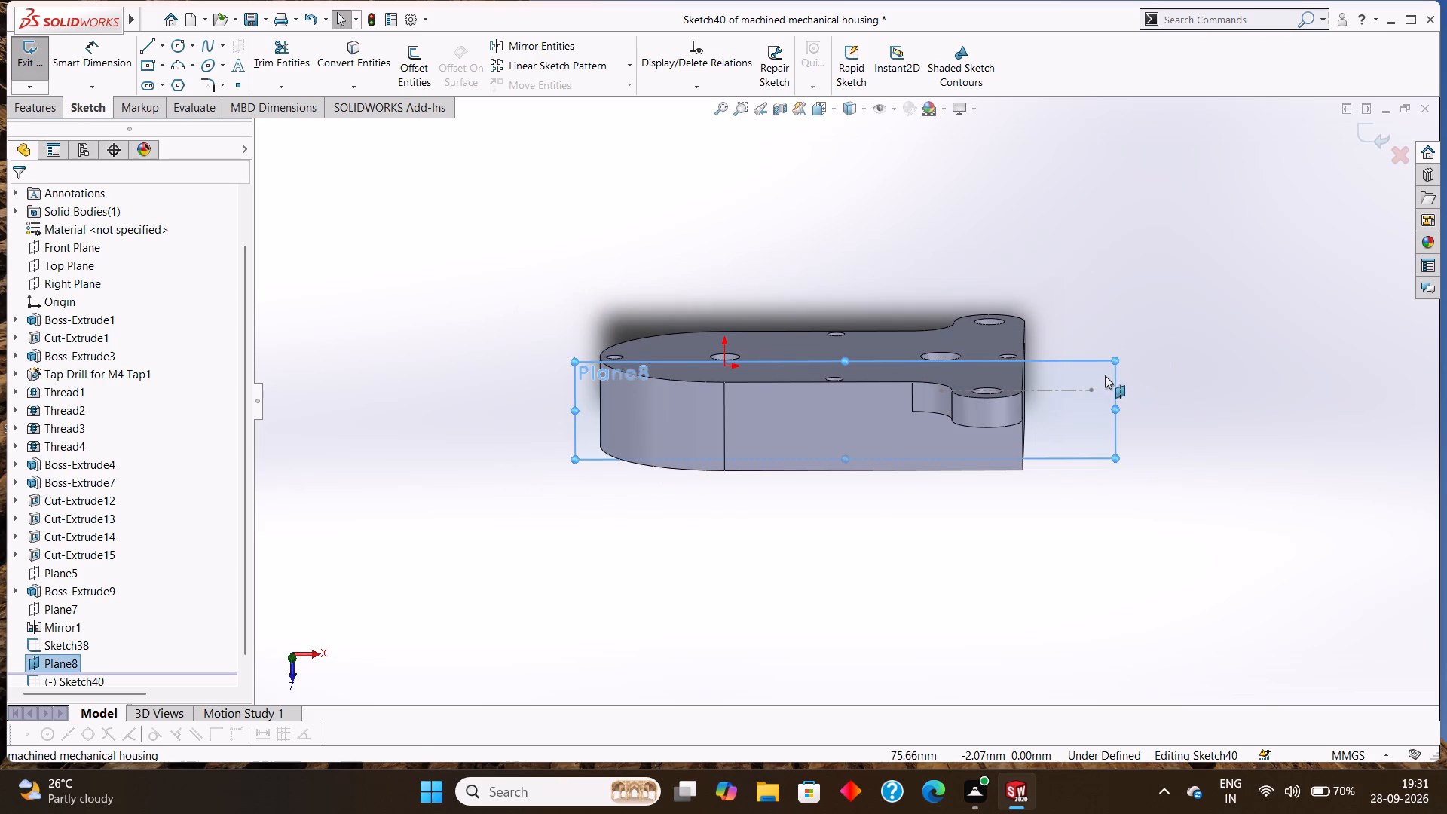
{"action": "key", "text": "ctrl+8"}
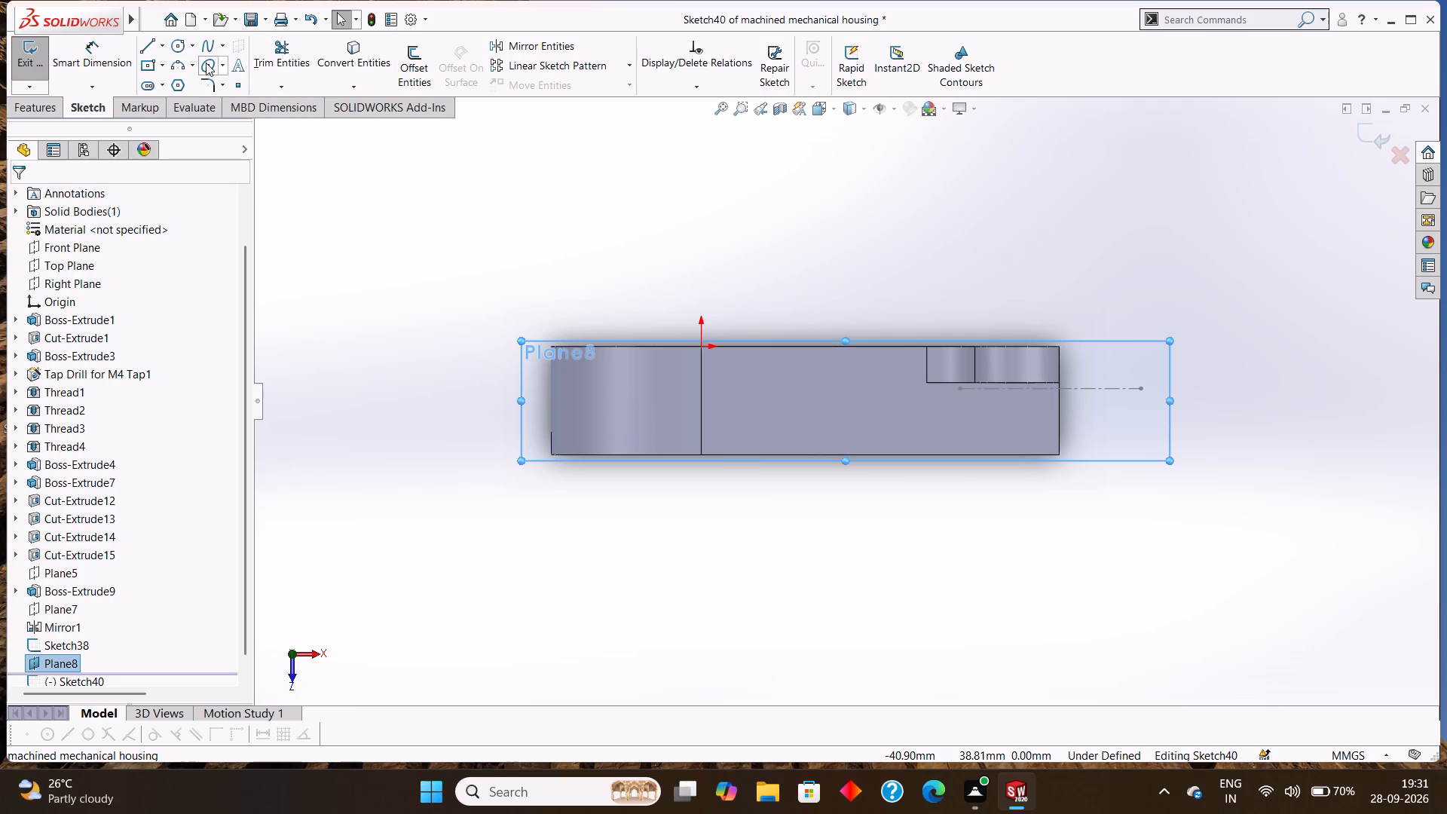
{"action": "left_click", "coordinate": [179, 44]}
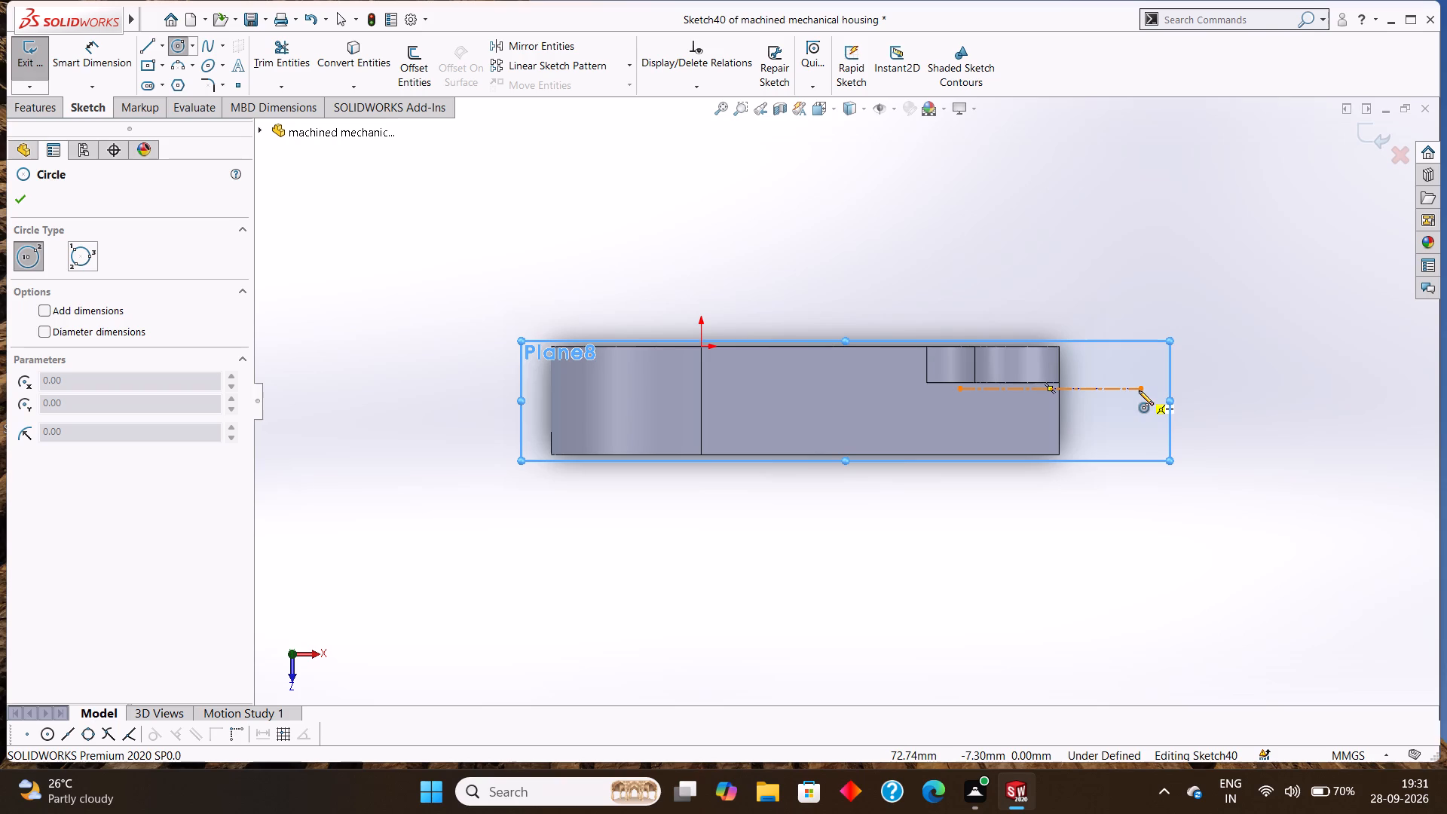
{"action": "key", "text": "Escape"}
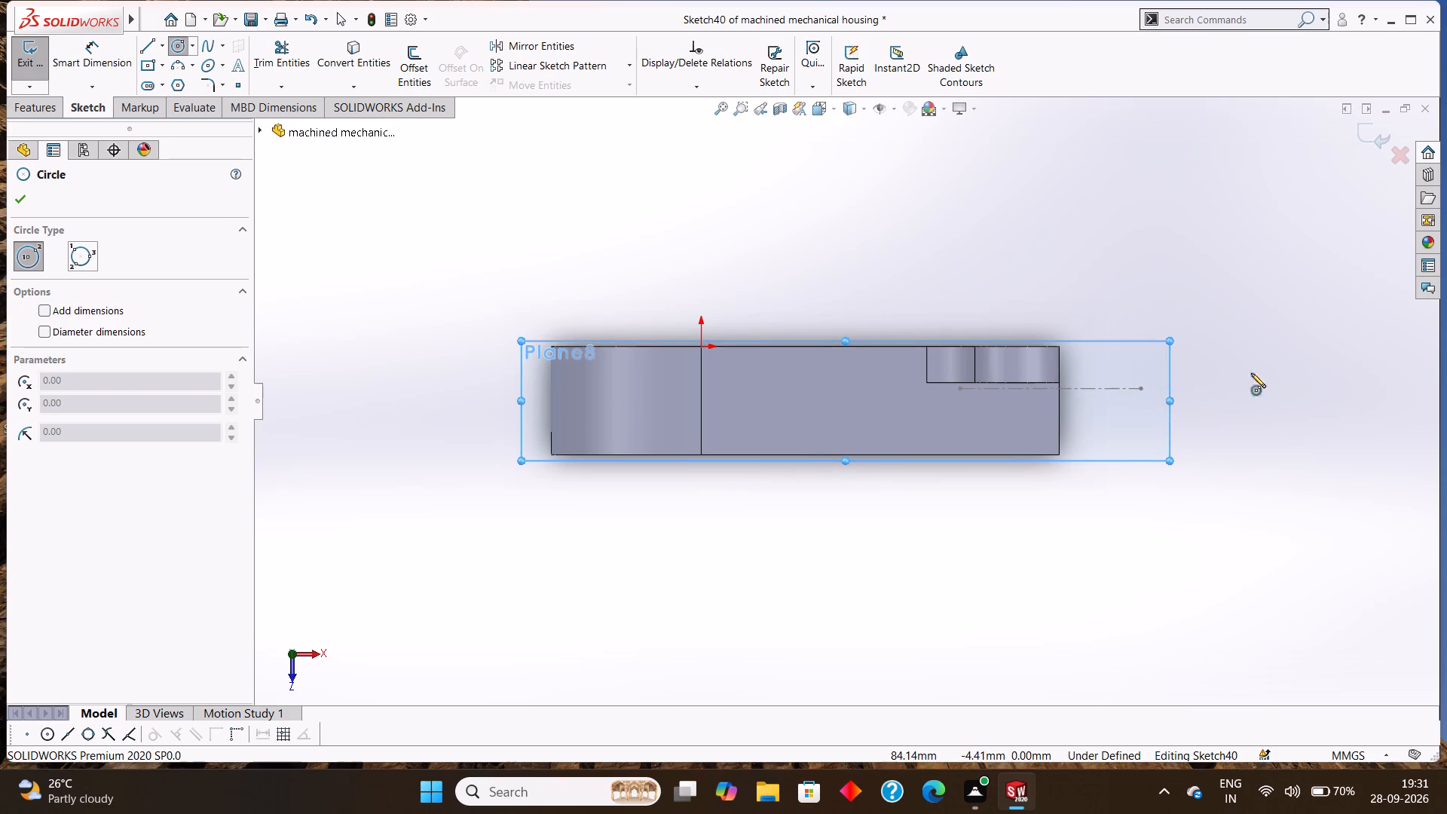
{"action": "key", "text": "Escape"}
Sketch a 5 mm vertical centerline up from the base corner of the flat end wall, plus a horizontal one outward to align with the existing construction line's end.
{"action": "left_click", "coordinate": [161, 41]}
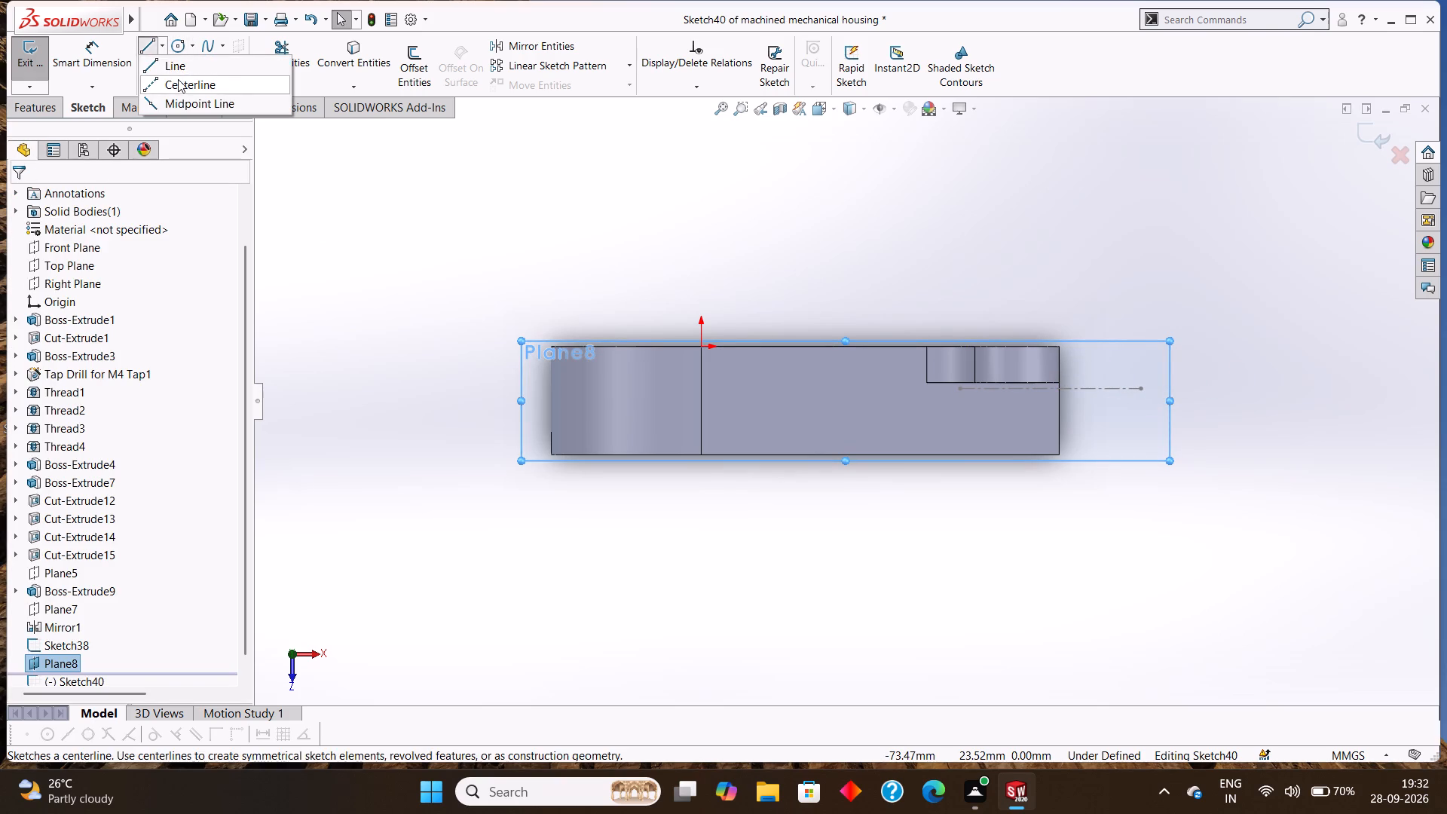
{"action": "left_click", "coordinate": [178, 79]}
{"action": "left_click", "coordinate": [1059, 345]}
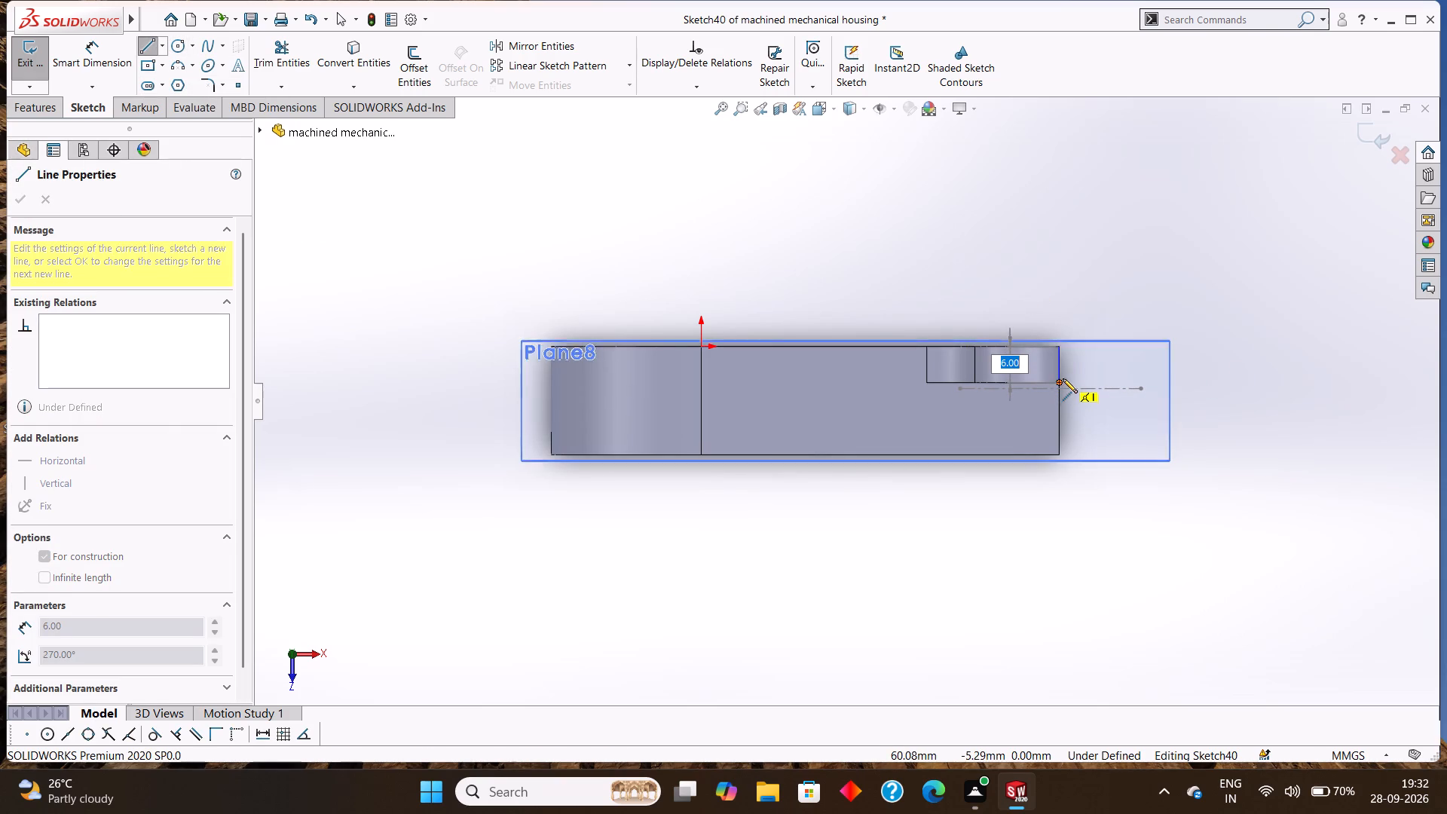
{"action": "key", "text": "5"}
{"action": "key", "text": "Return"}
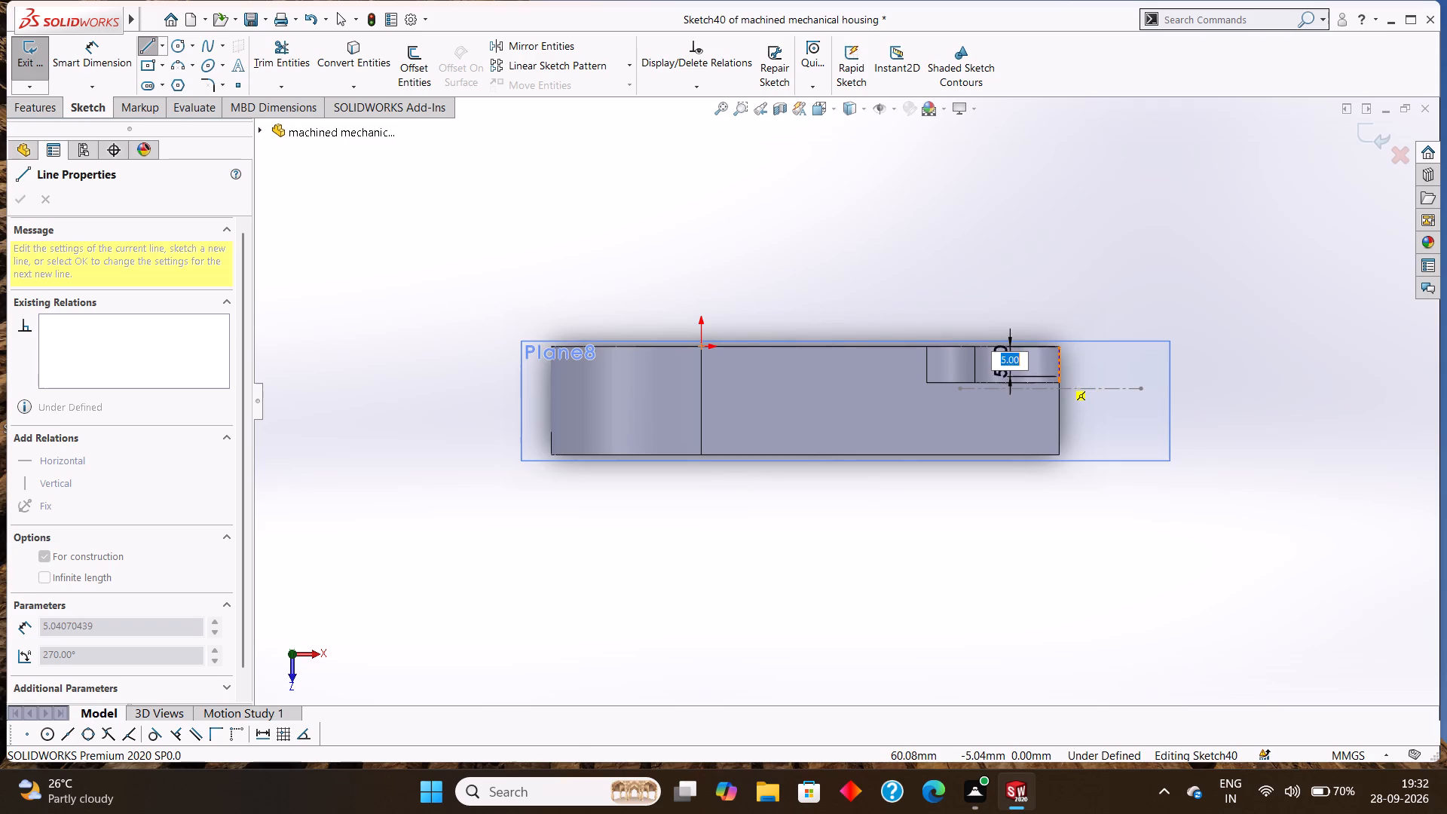
{"action": "left_click", "coordinate": [1143, 376]}
{"action": "right_click", "coordinate": [1198, 369]}
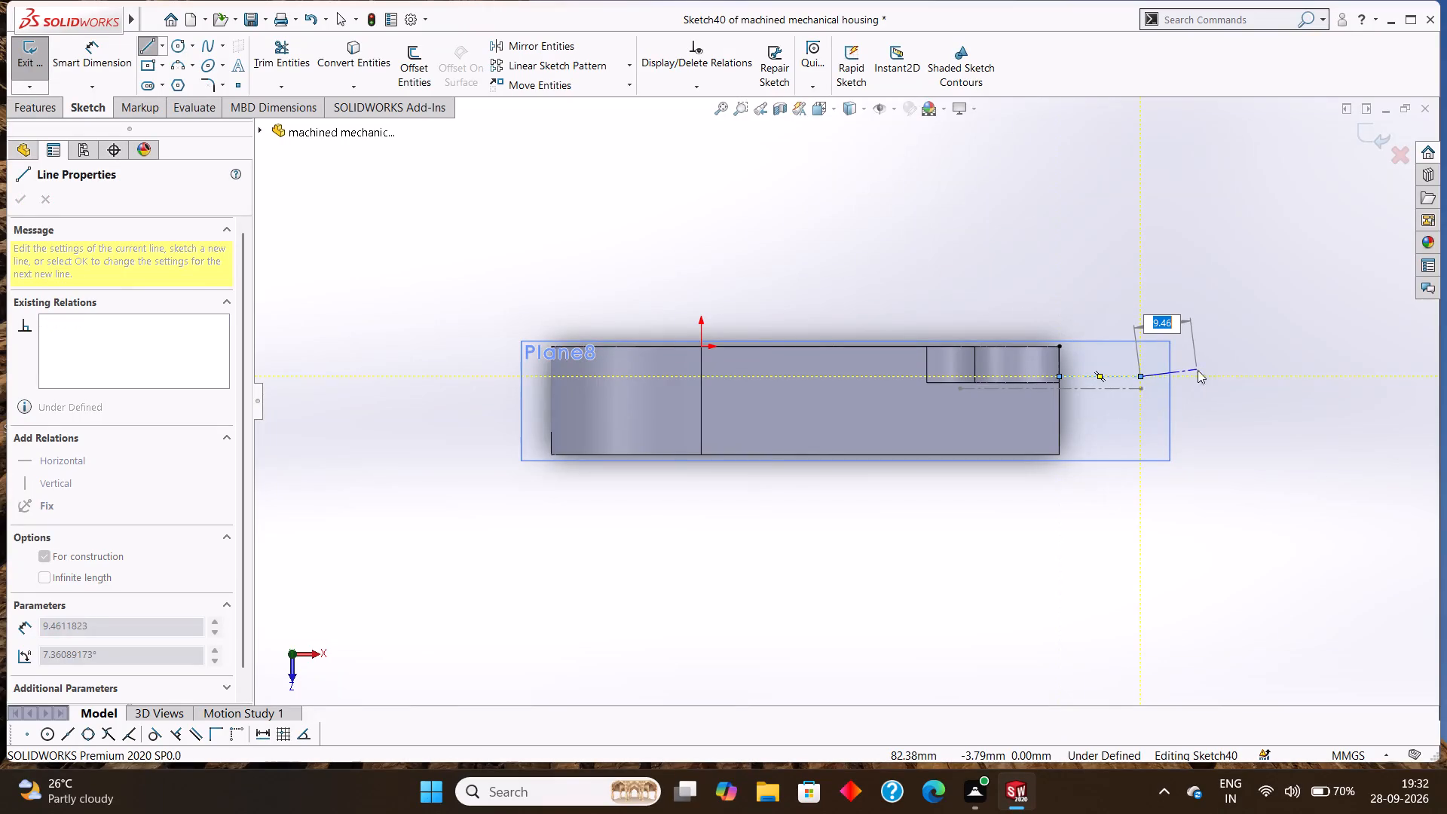
{"action": "left_click", "coordinate": [1225, 371]}
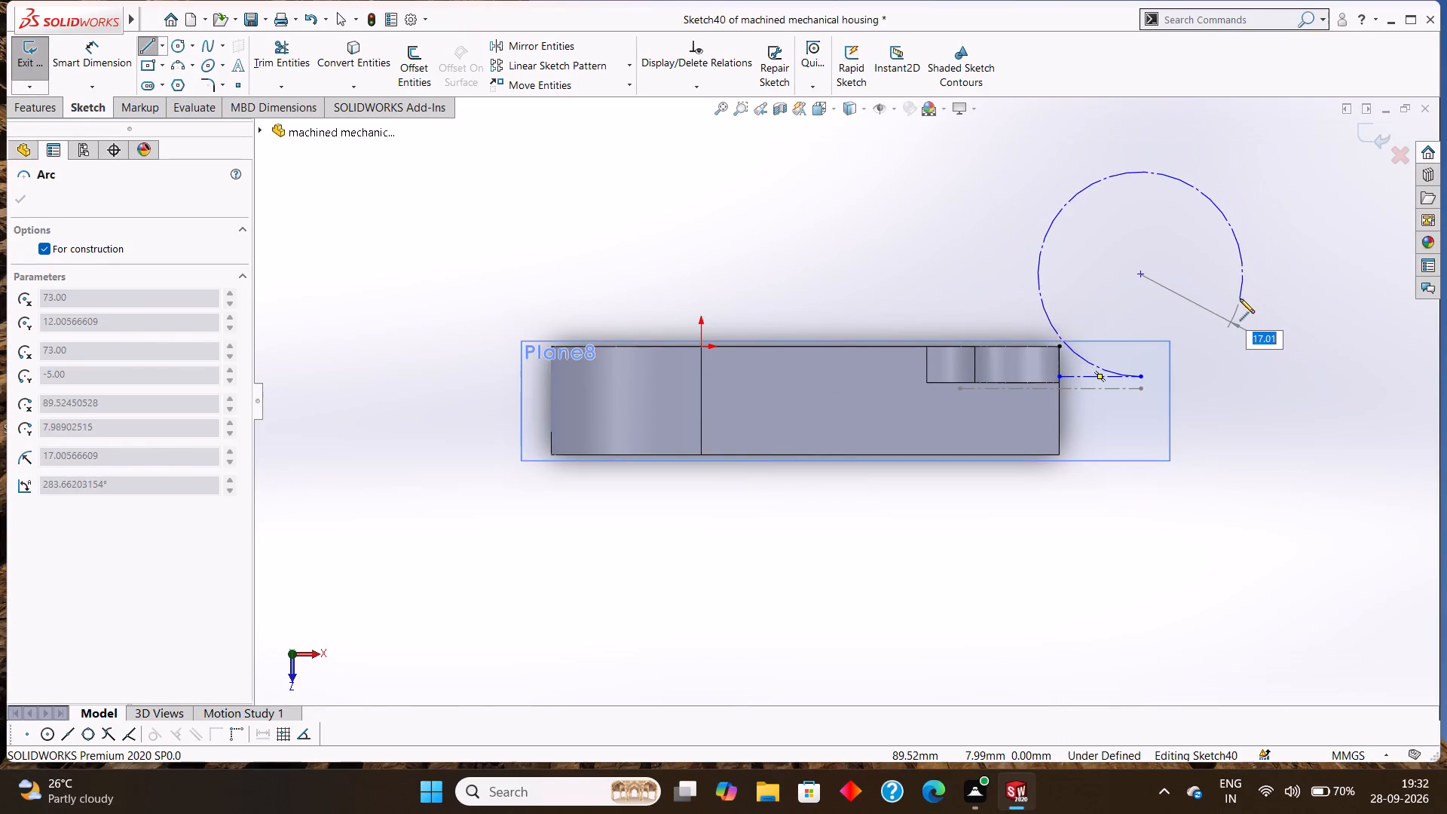
{"action": "key", "text": "Escape"}
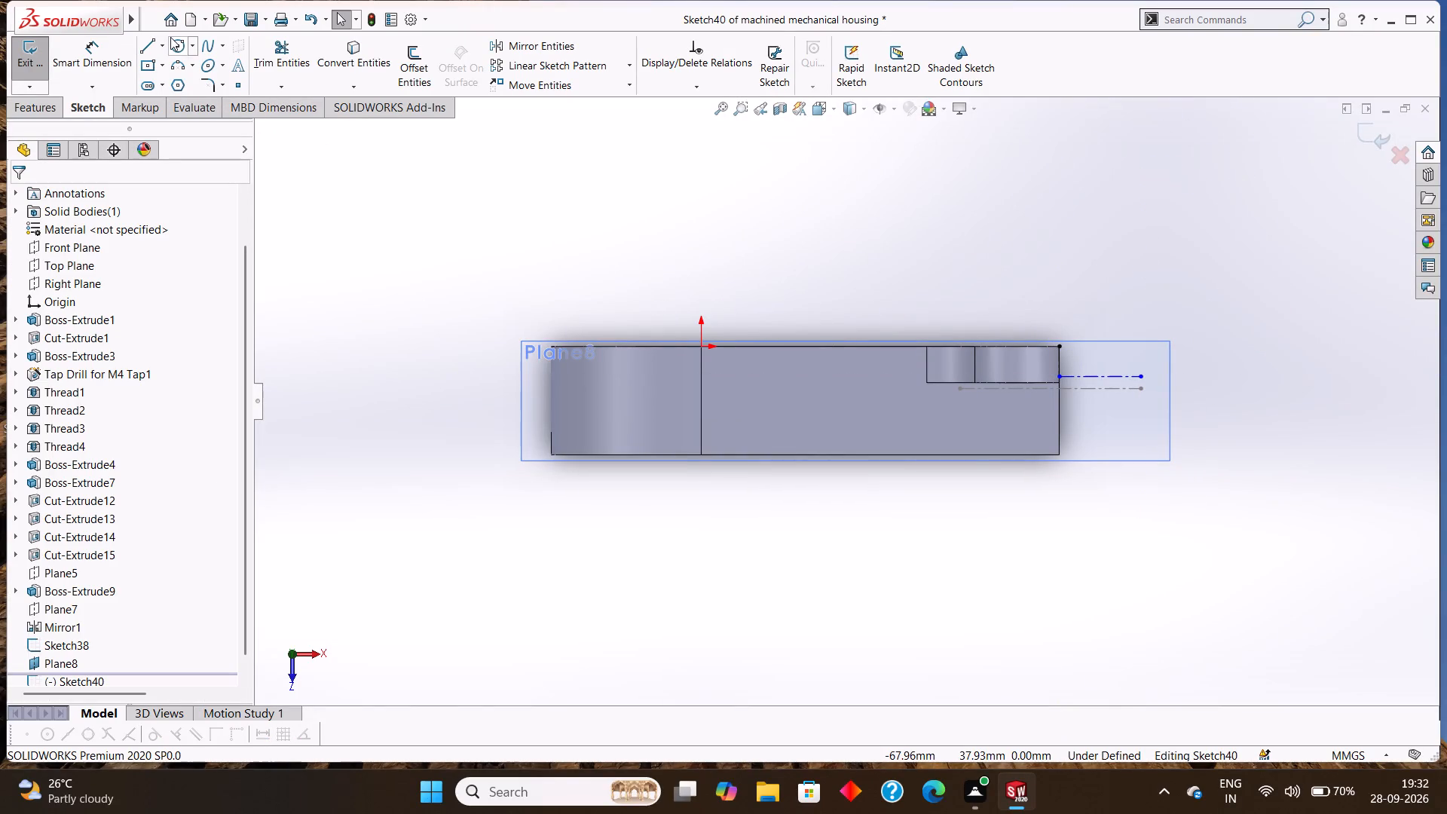
Sketch a circle of radius 5 mm centred on the outer end of the horizontal centerline.
{"action": "left_click", "coordinate": [175, 44]}
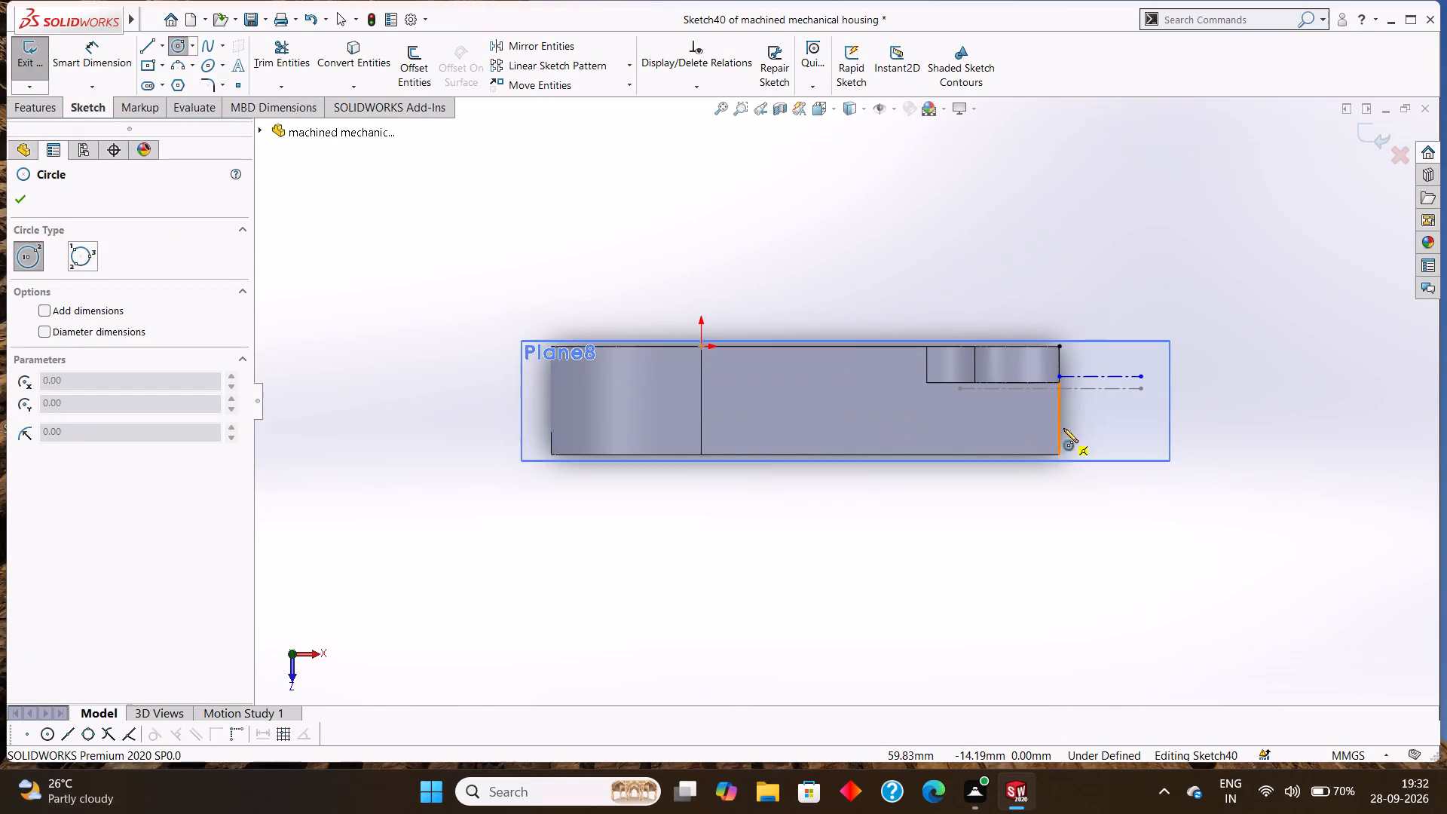
{"action": "left_click", "coordinate": [1139, 374]}
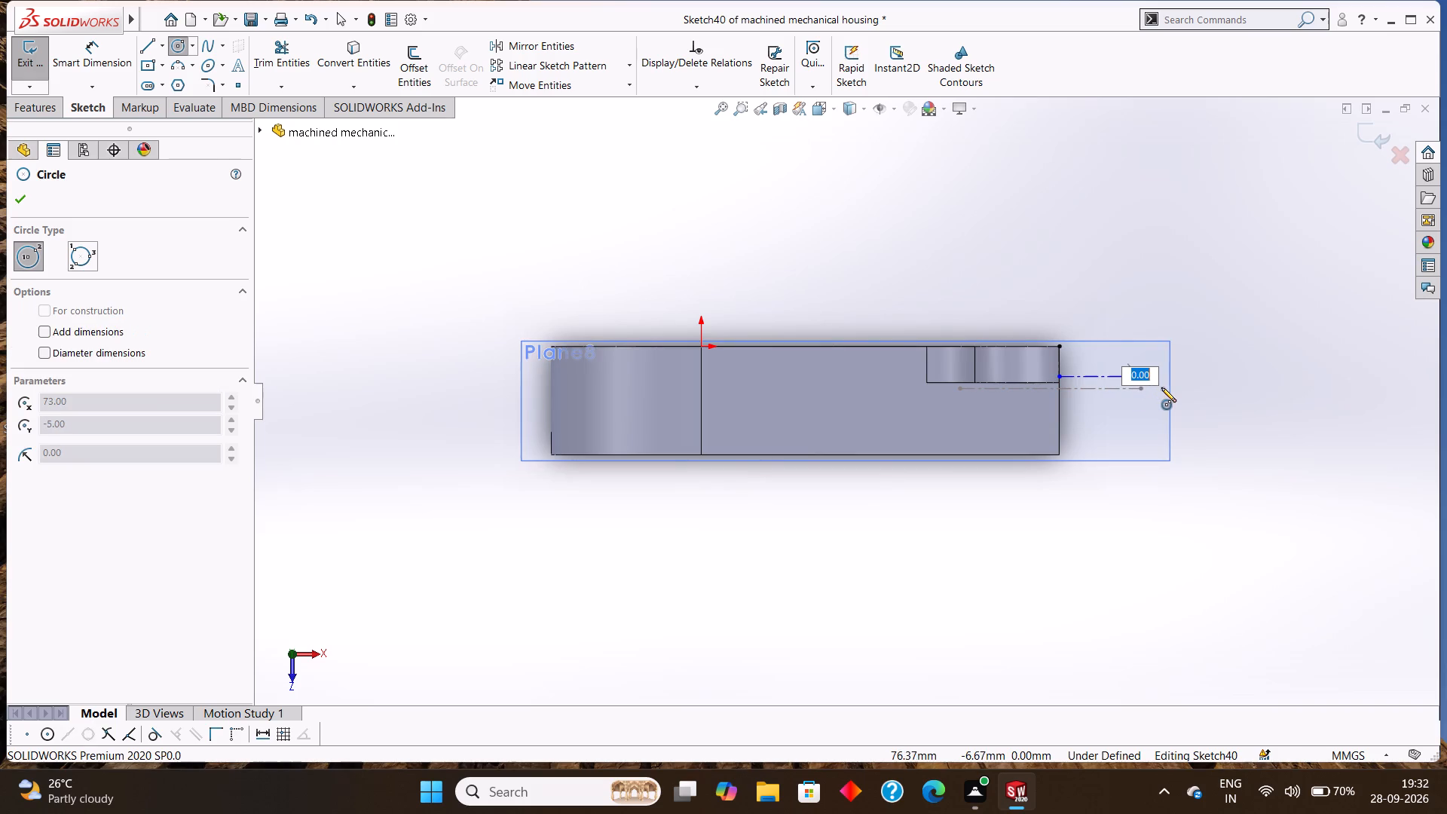
{"action": "key", "text": "Escape"}
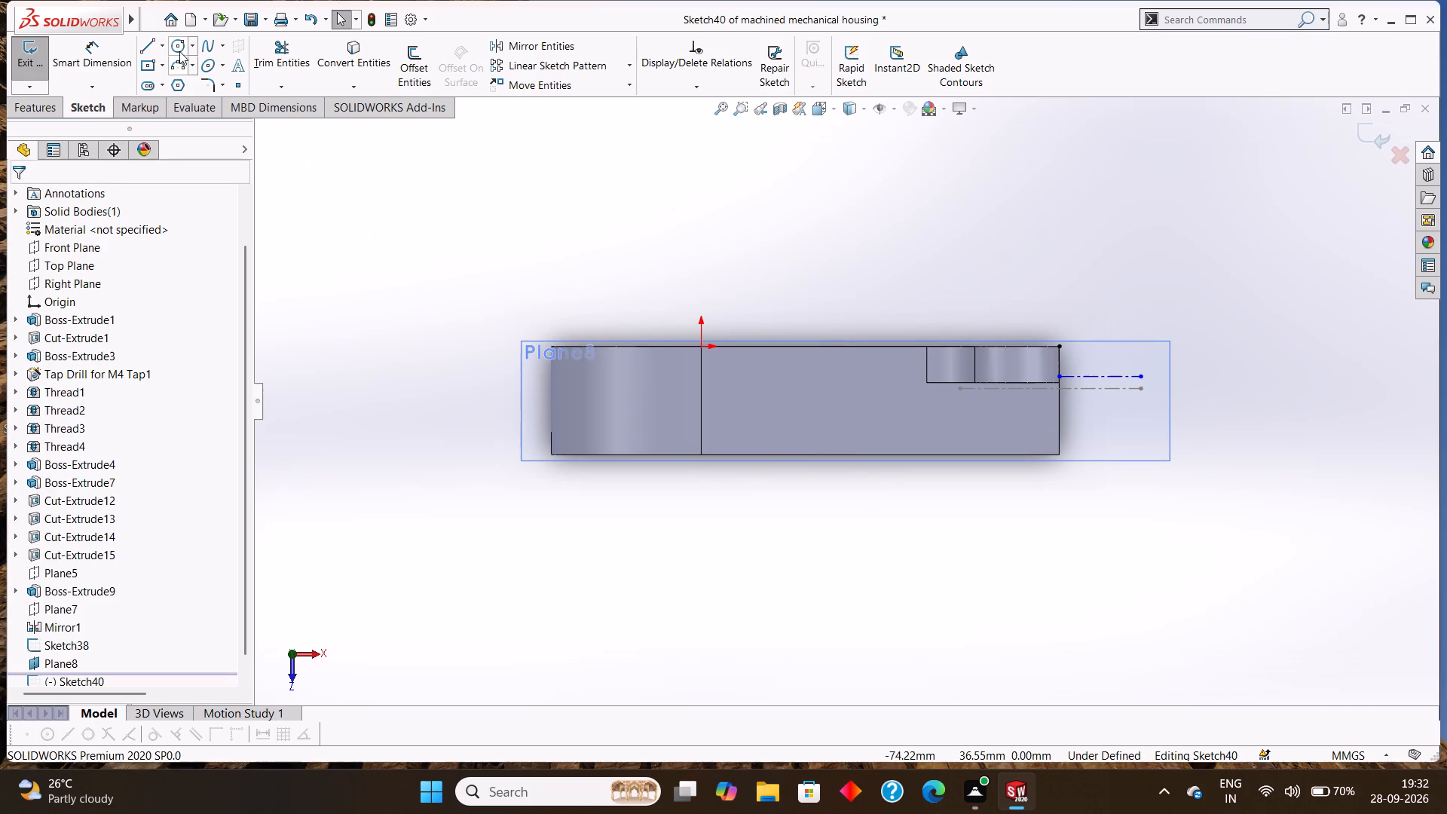
{"action": "left_click", "coordinate": [178, 47]}
{"action": "left_click_drag", "start_coordinate": [1143, 375], "coordinate": [1172, 381]}
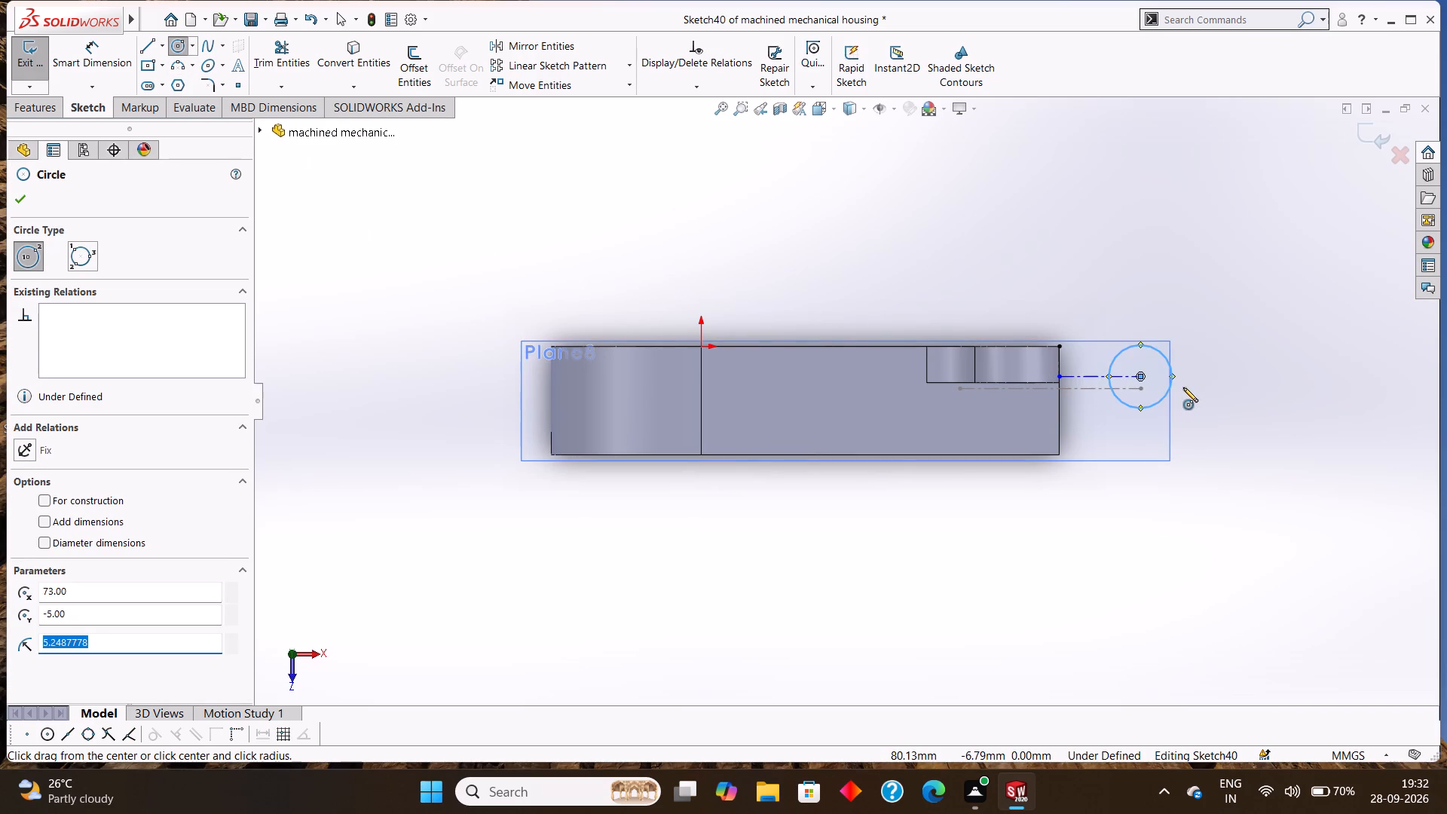
{"action": "key", "text": "BackSpace"}
{"action": "key", "text": "5"}
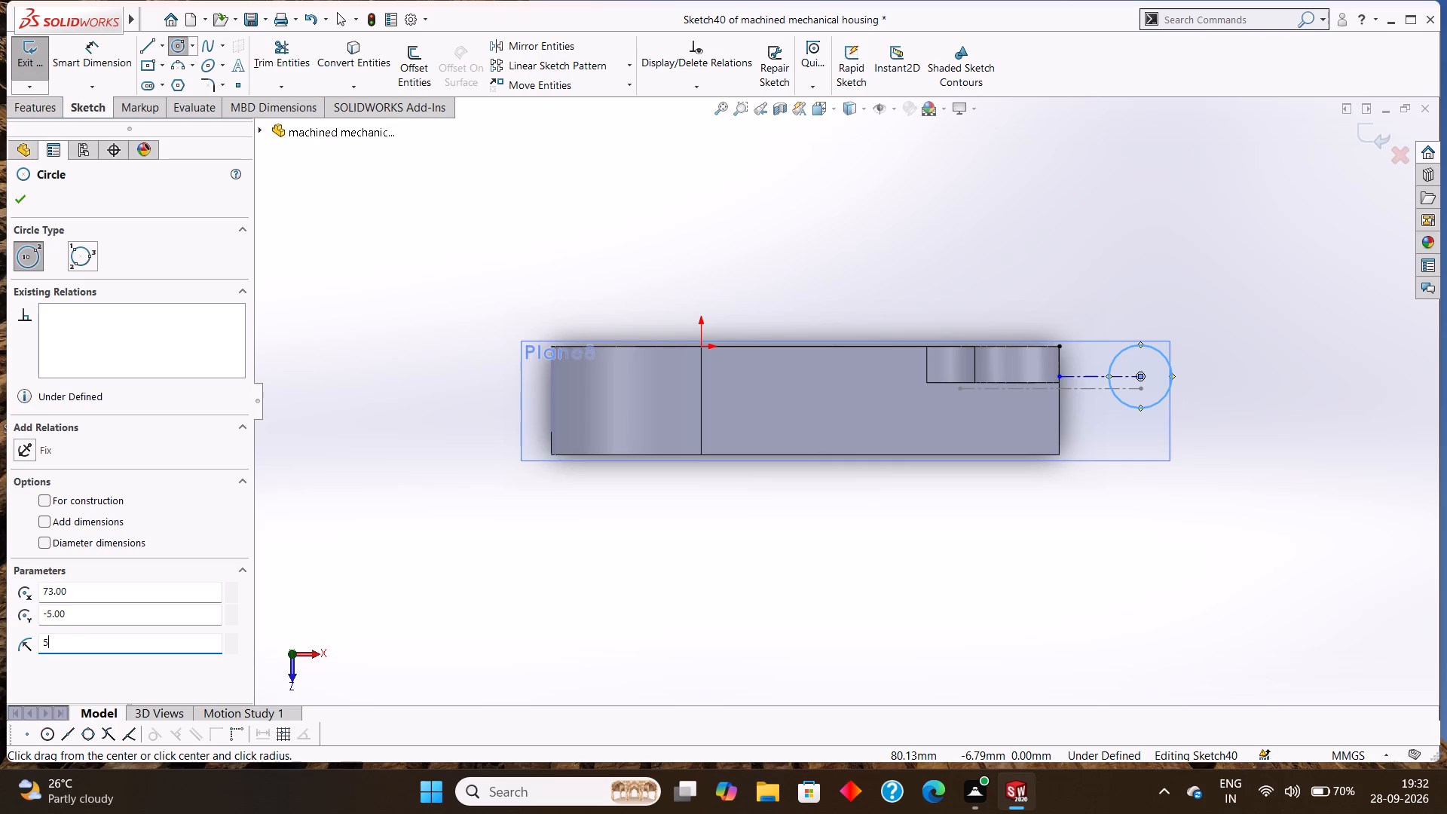
{"action": "key", "text": "Return"}
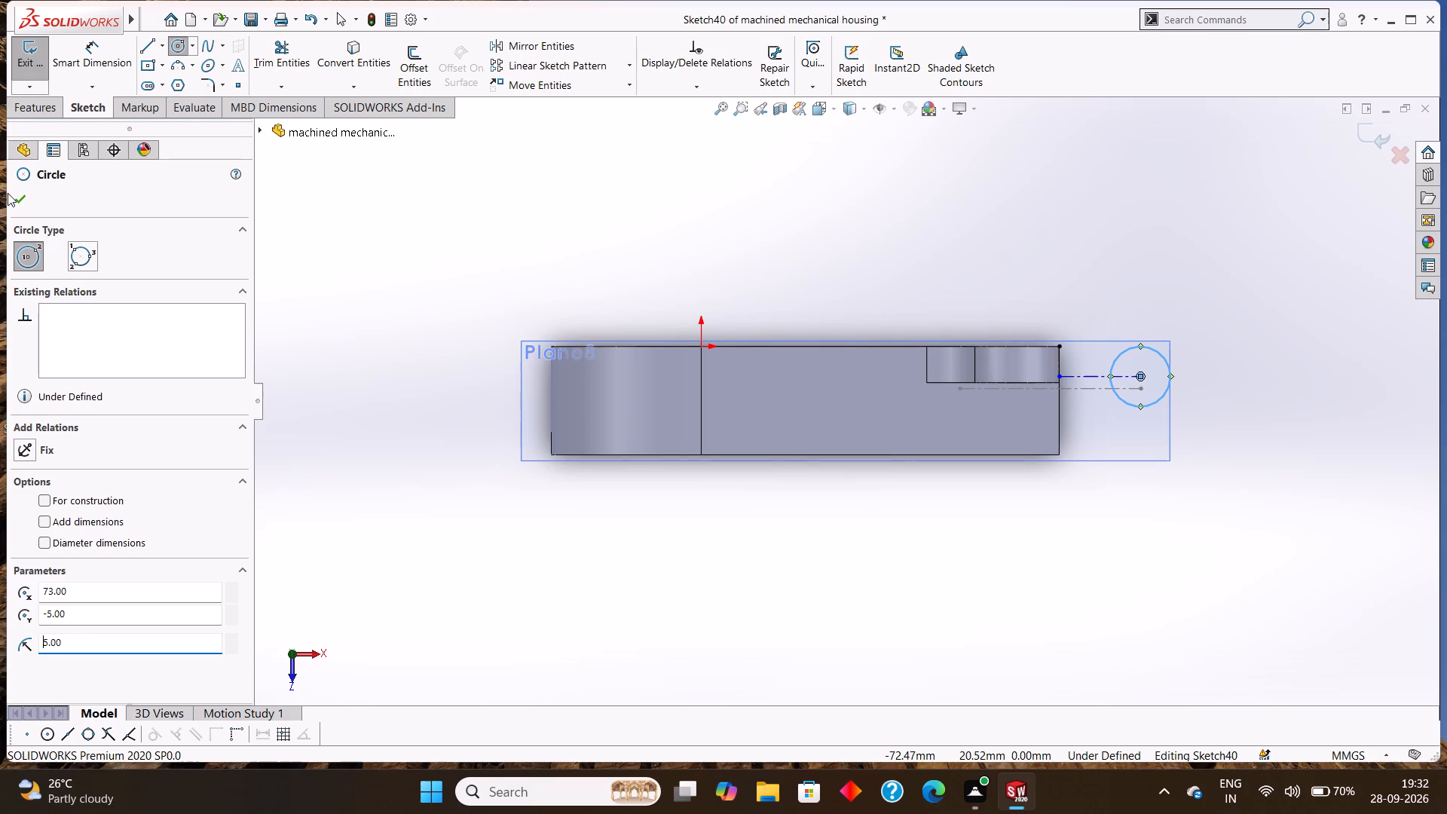
Sketch connected lines from the circle's upper quadrant to the end wall, 10 mm down along it, and 13.5 mm back to the lower quadrant.
{"action": "left_click", "coordinate": [16, 196]}
{"action": "left_click", "coordinate": [144, 41]}
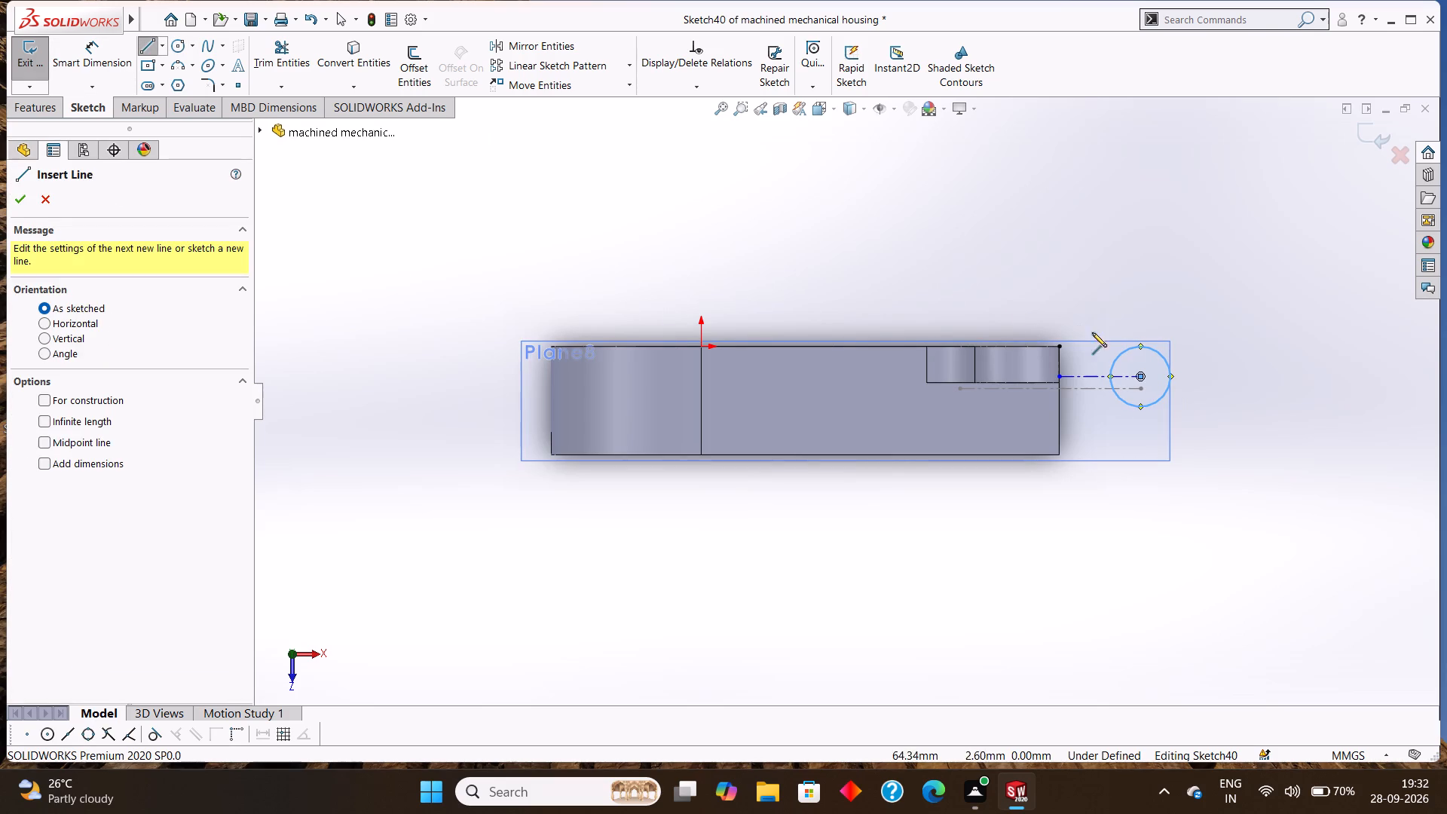
{"action": "left_click", "coordinate": [1140, 346]}
{"action": "left_click", "coordinate": [1059, 347]}
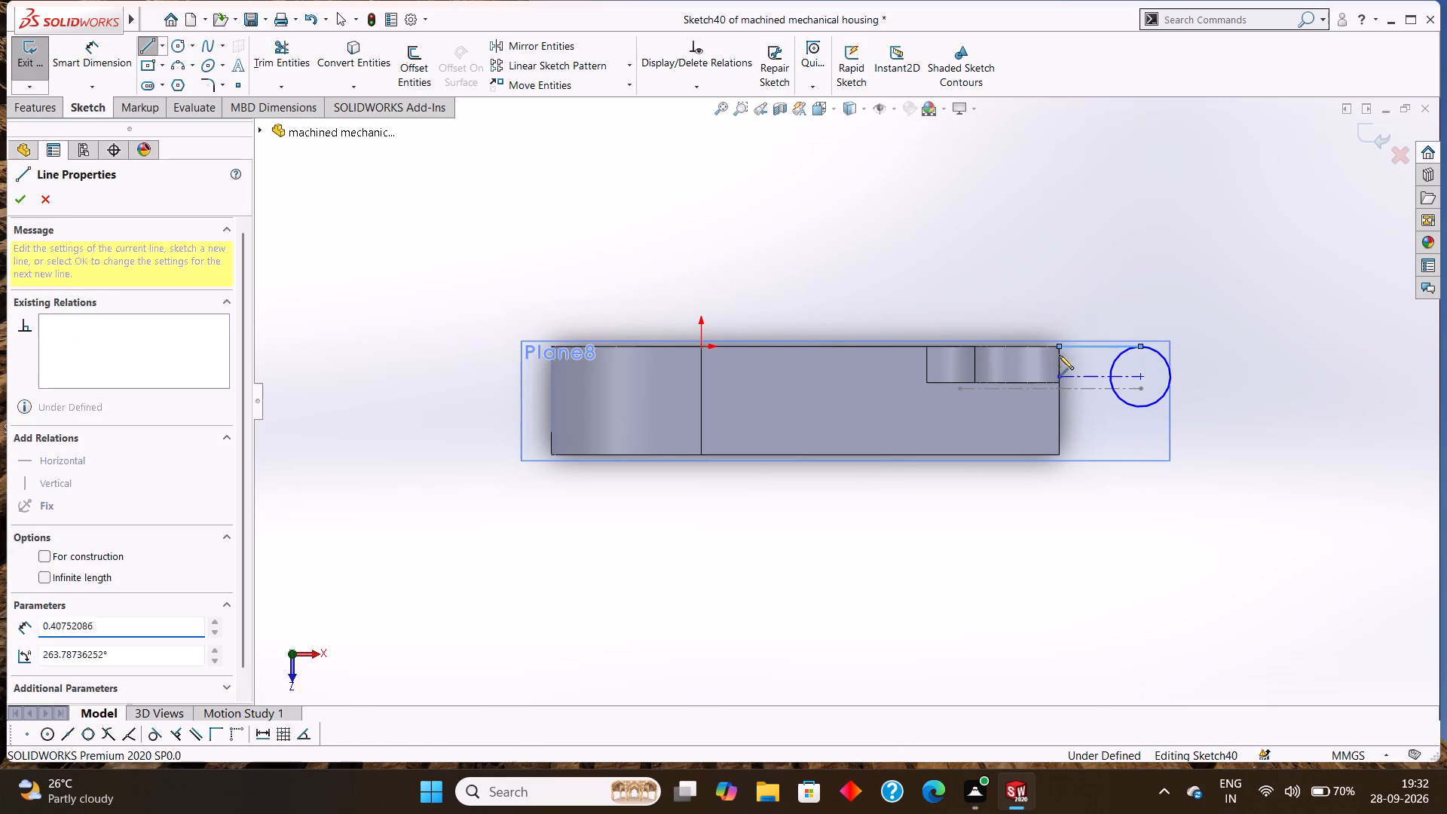
{"action": "left_click", "coordinate": [1062, 402]}
{"action": "left_click", "coordinate": [1140, 406]}
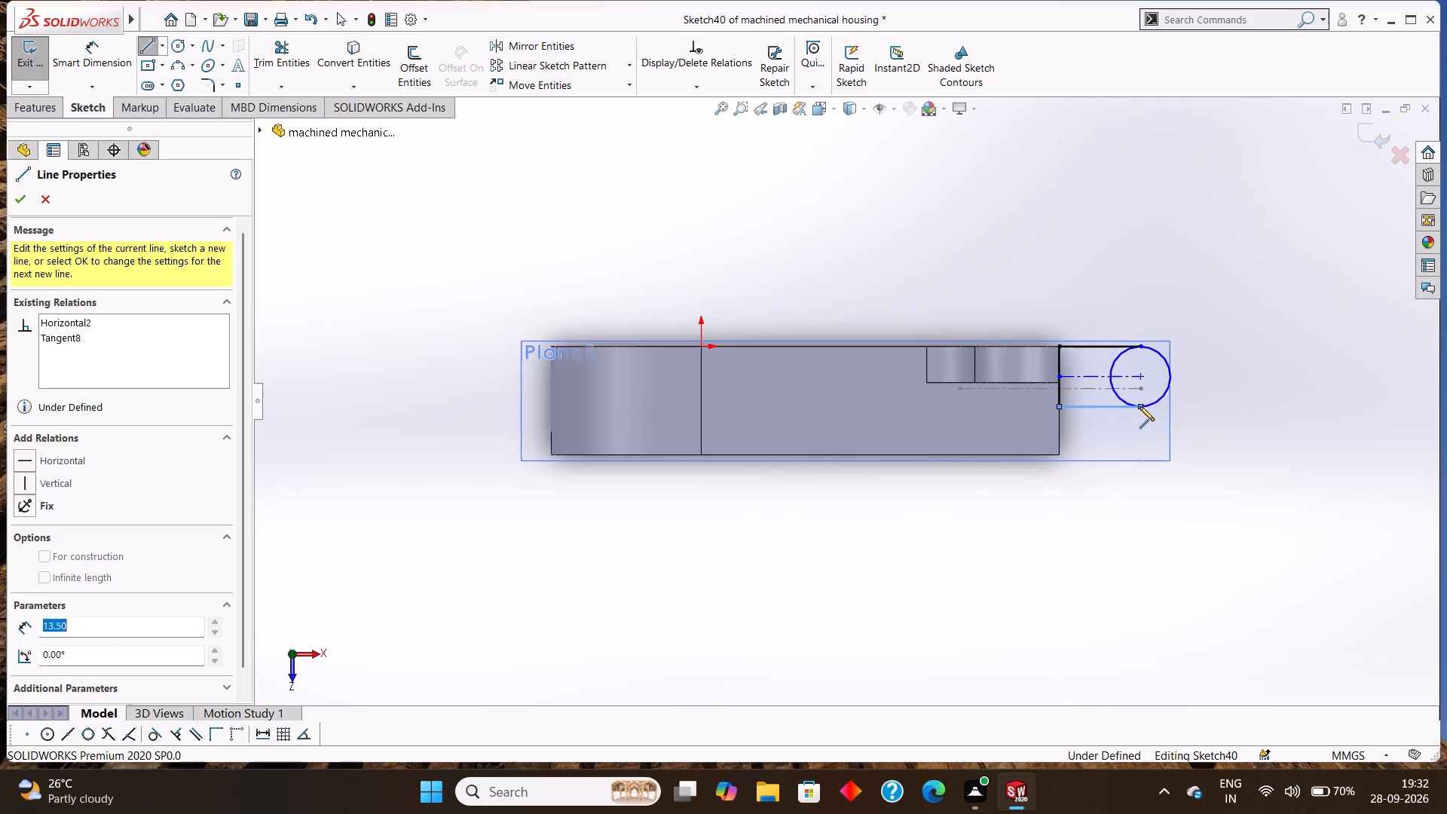
{"action": "right_click", "coordinate": [1209, 410]}
{"action": "left_click", "coordinate": [1234, 417]}
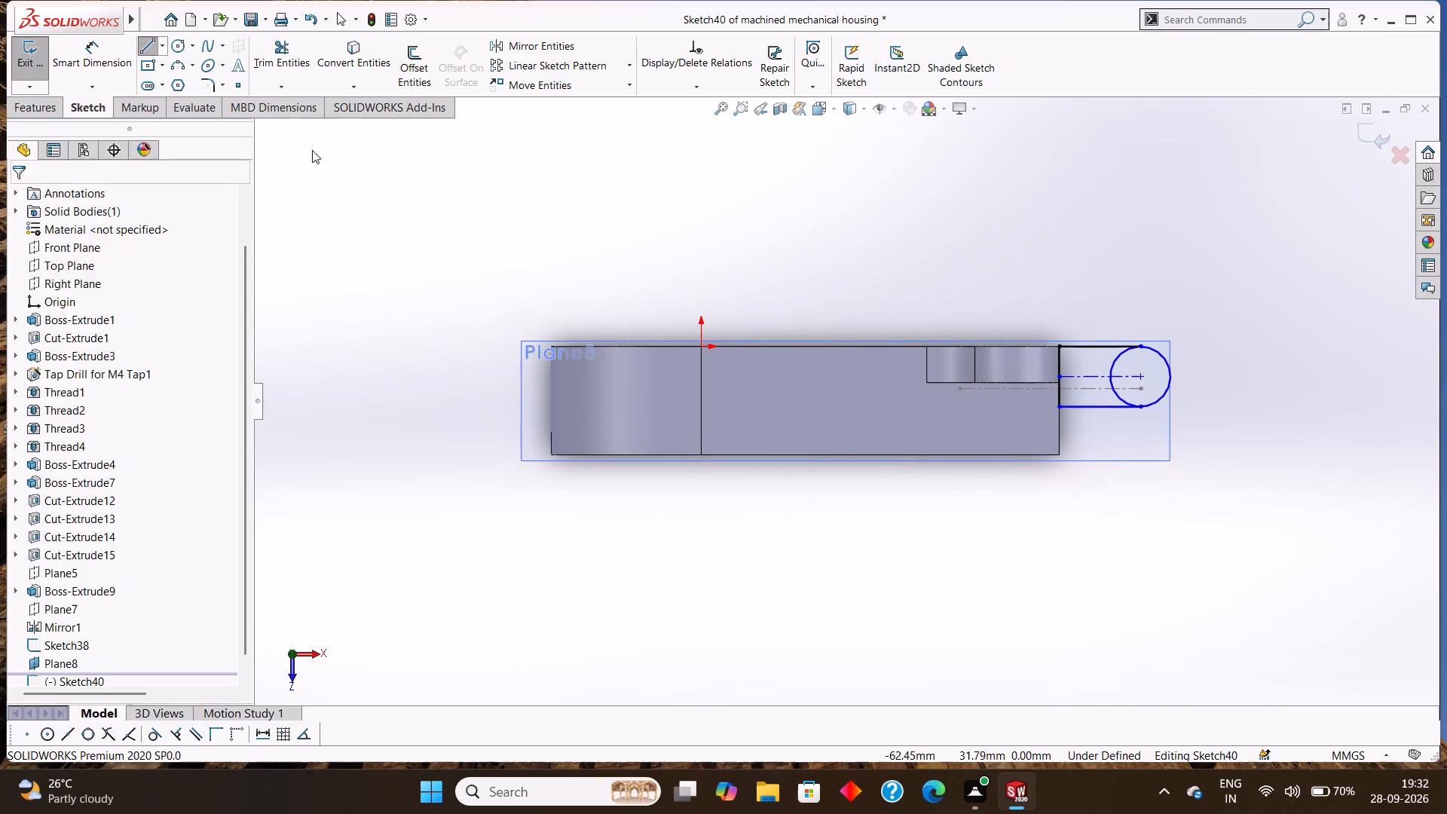
Trim away the inner half of the circle facing the housing, leaving a closed round-ended profile.
{"action": "left_click", "coordinate": [284, 51]}
{"action": "left_click", "coordinate": [1112, 361]}
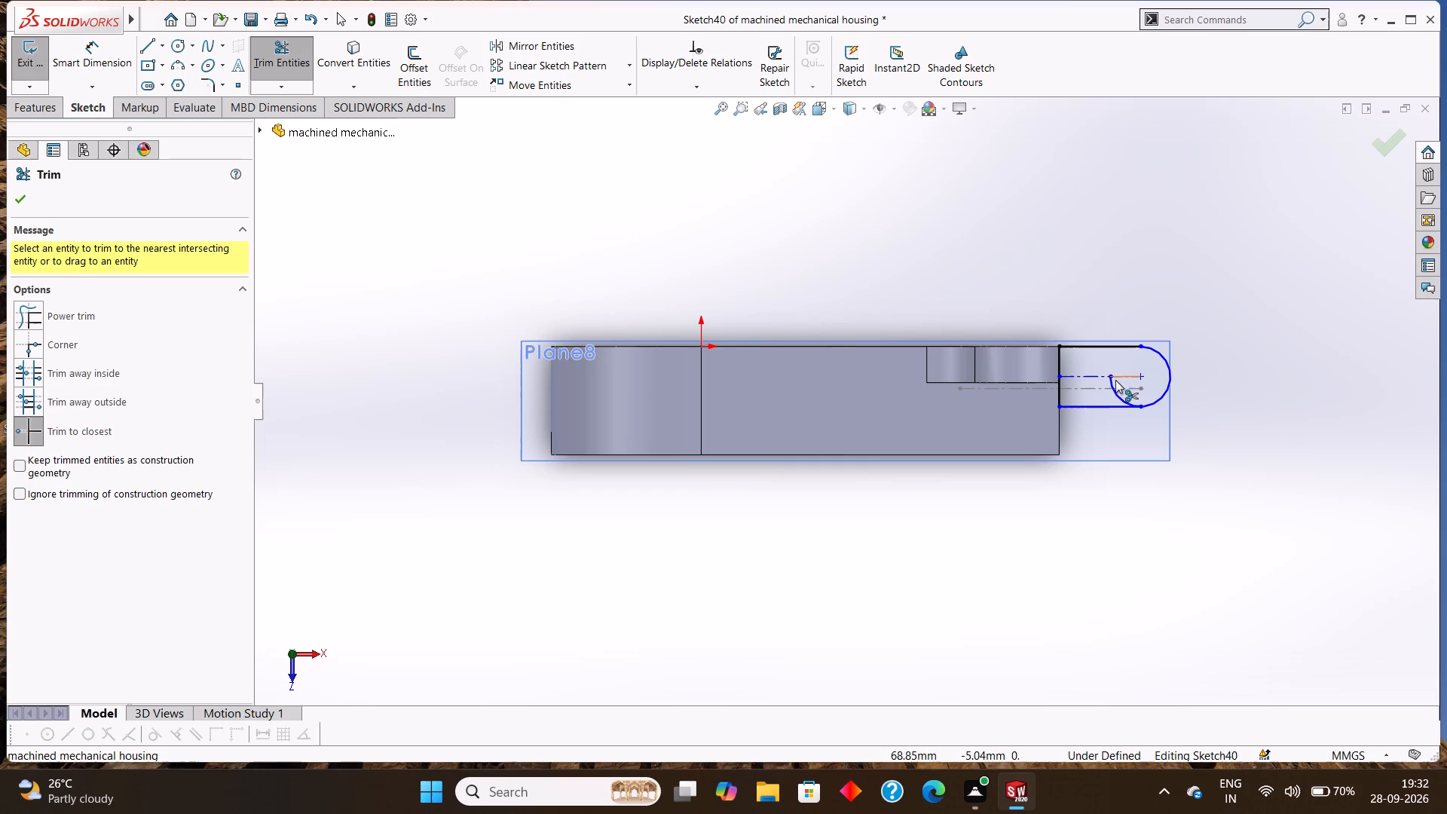
{"action": "left_click", "coordinate": [1112, 387]}
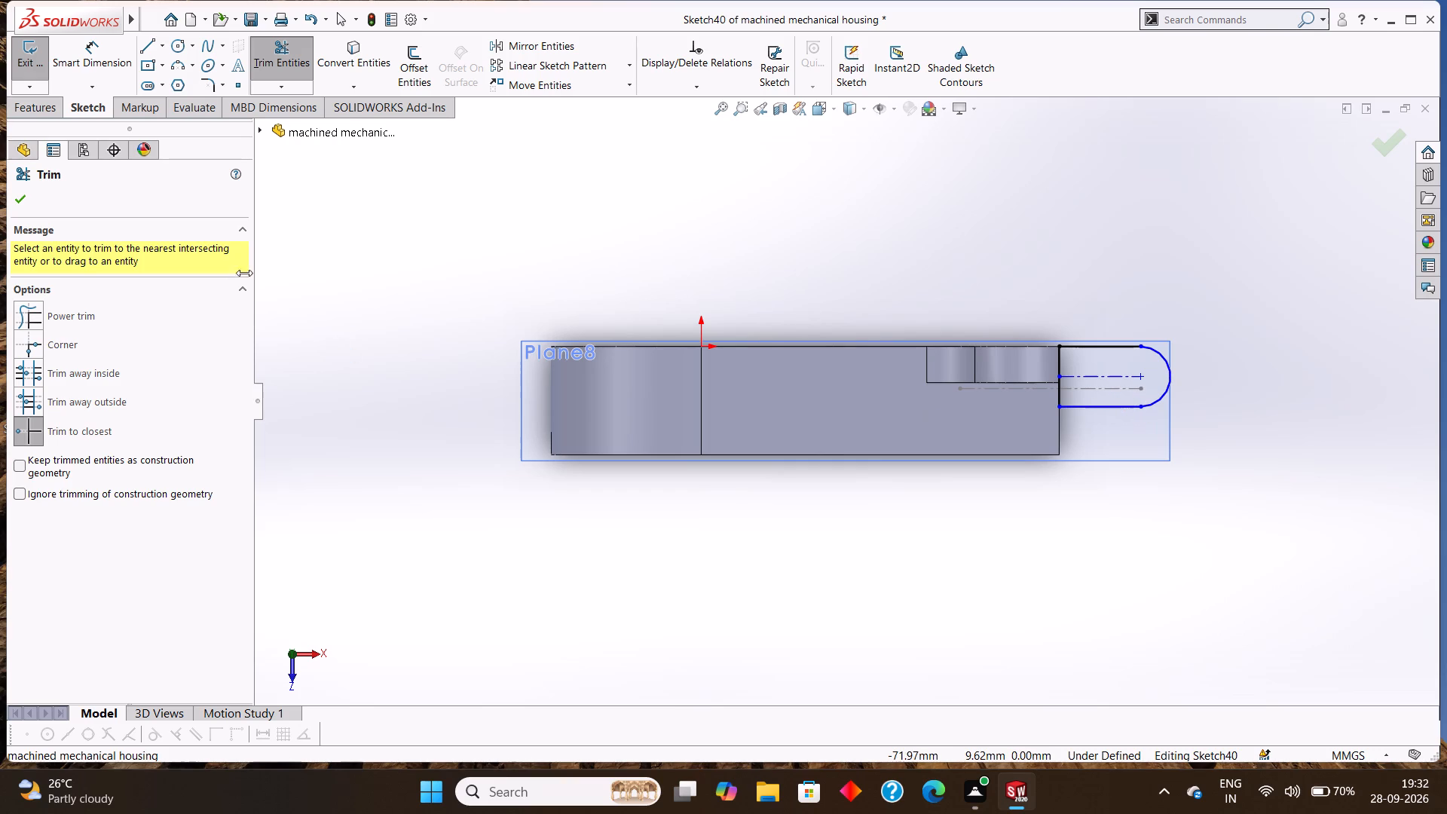
{"action": "left_click", "coordinate": [16, 196]}
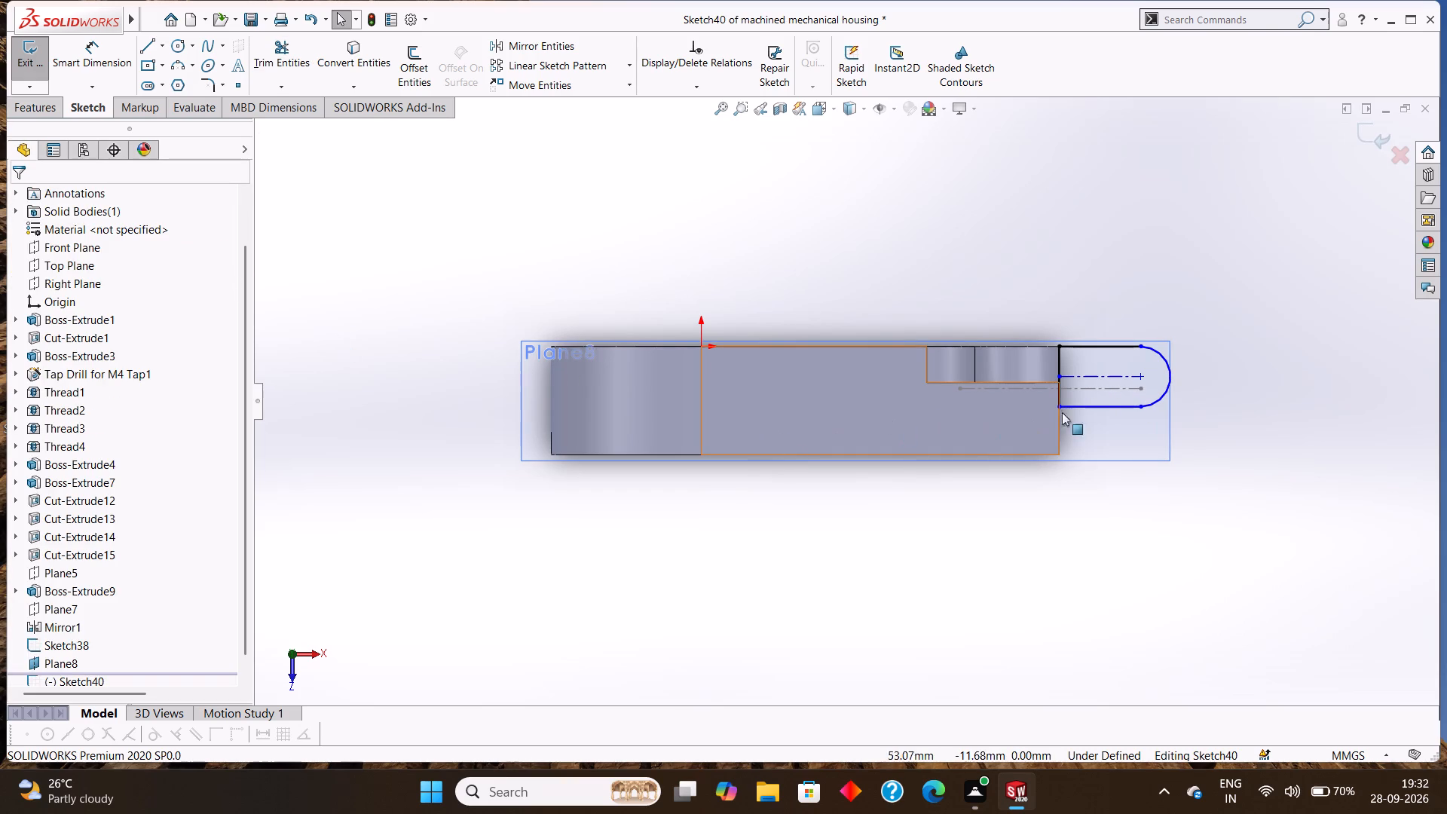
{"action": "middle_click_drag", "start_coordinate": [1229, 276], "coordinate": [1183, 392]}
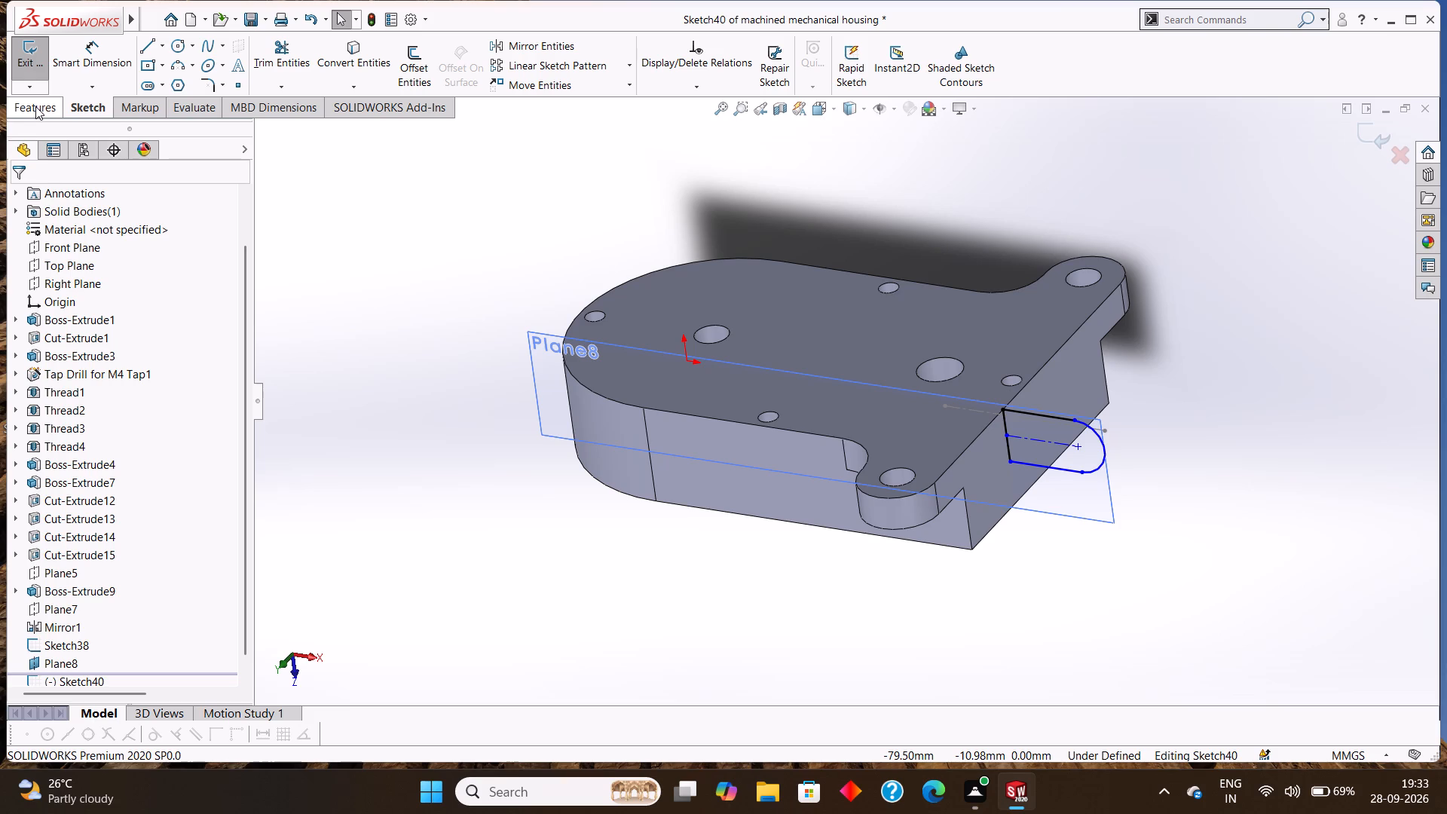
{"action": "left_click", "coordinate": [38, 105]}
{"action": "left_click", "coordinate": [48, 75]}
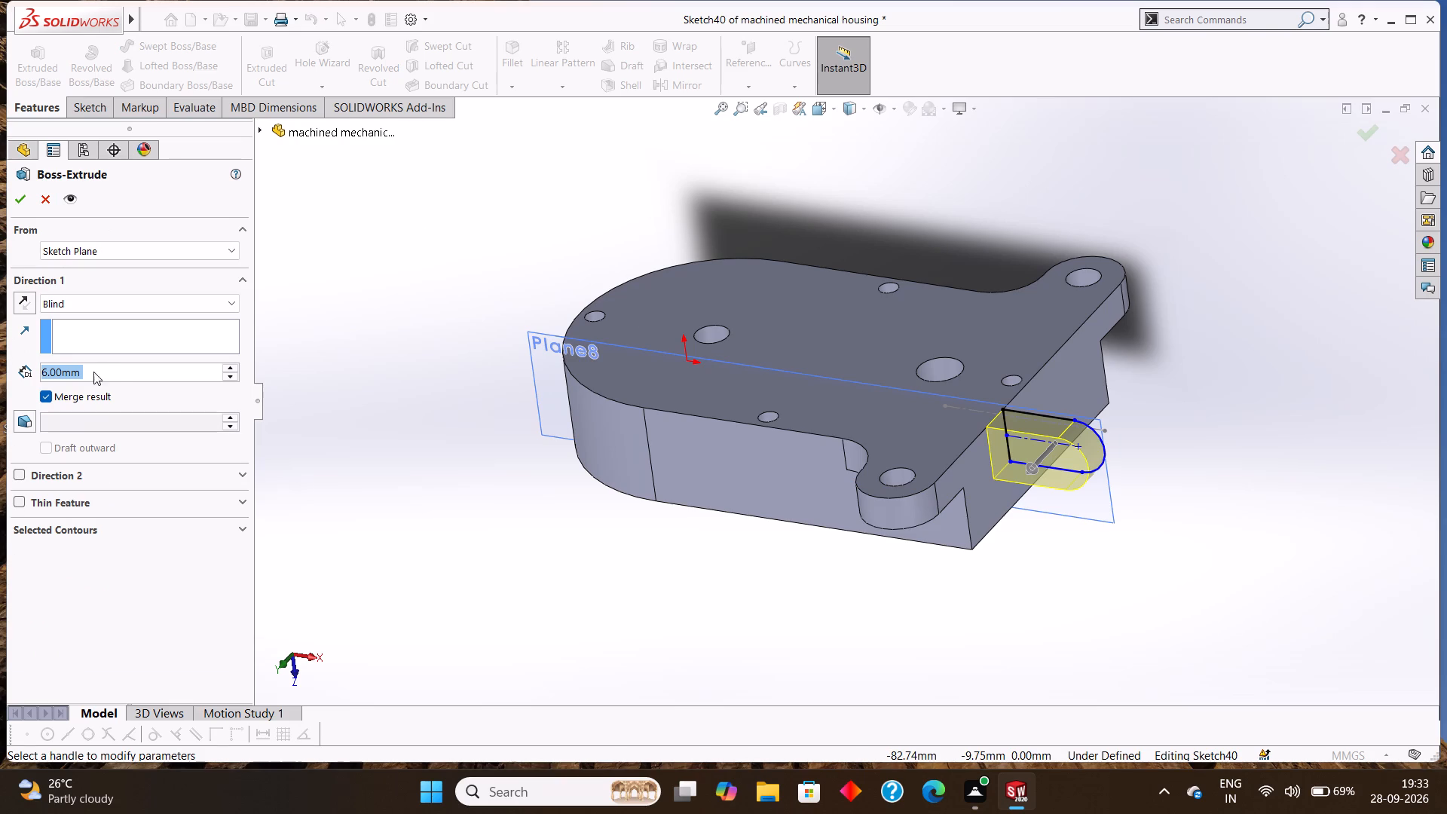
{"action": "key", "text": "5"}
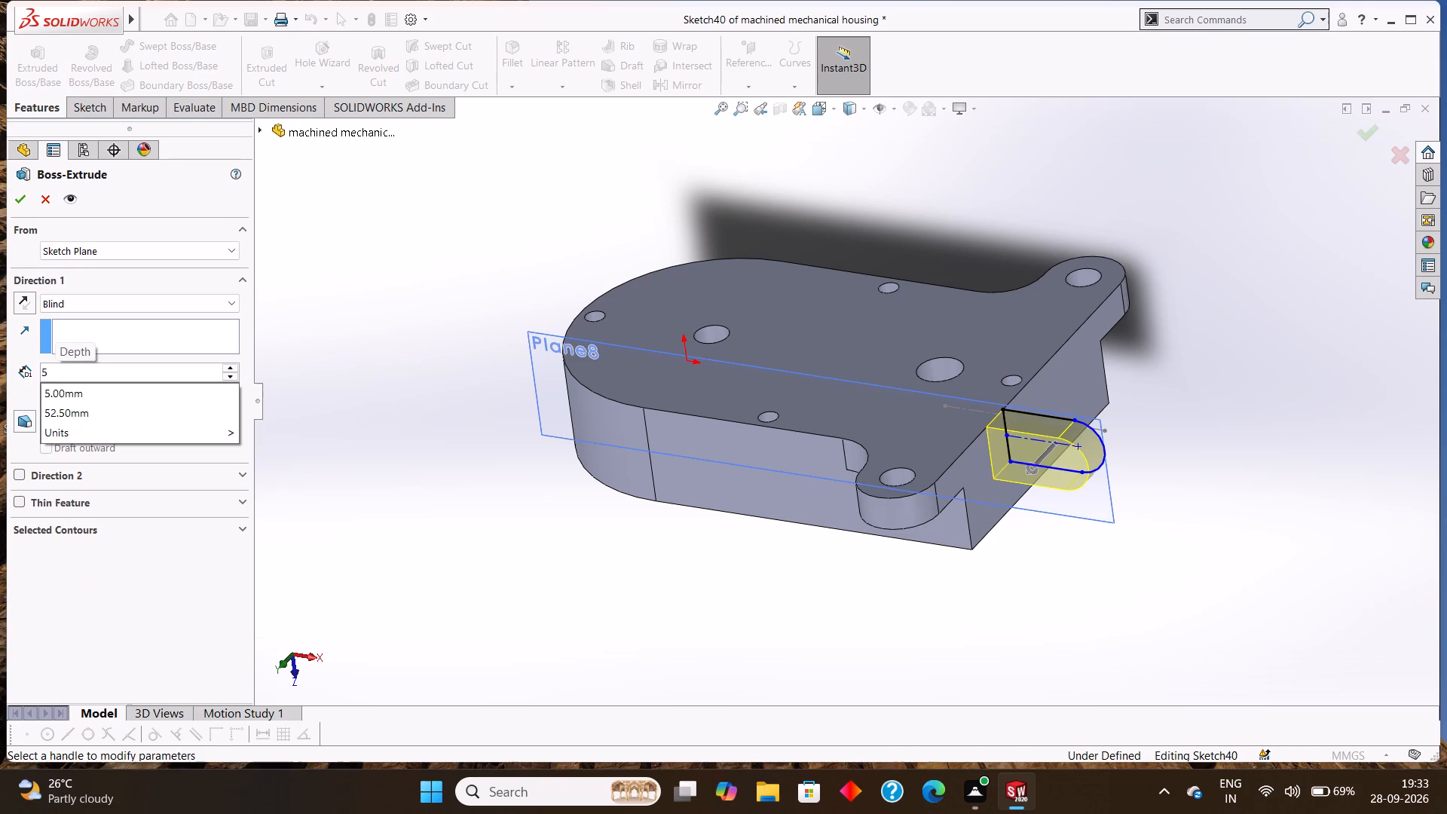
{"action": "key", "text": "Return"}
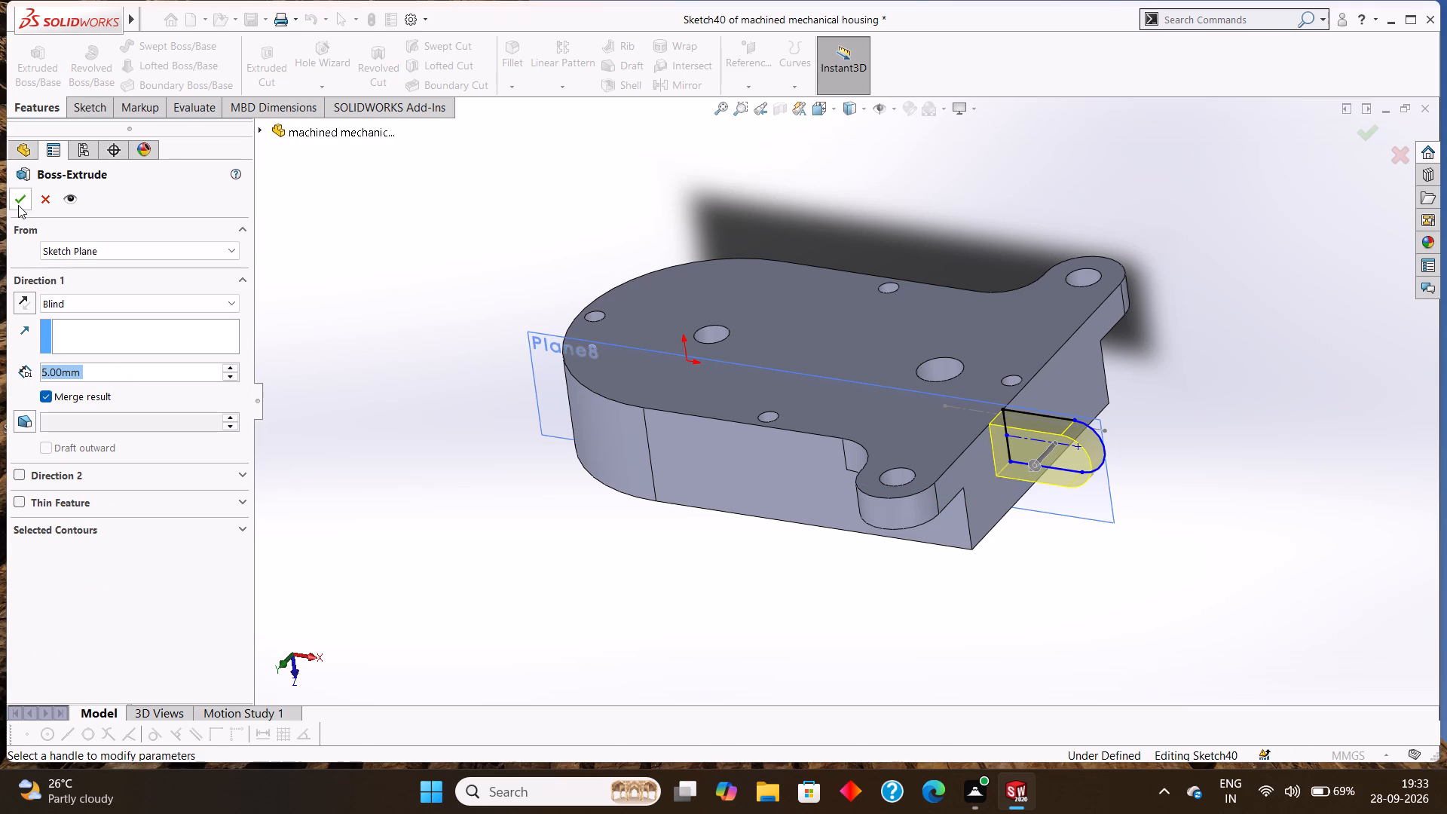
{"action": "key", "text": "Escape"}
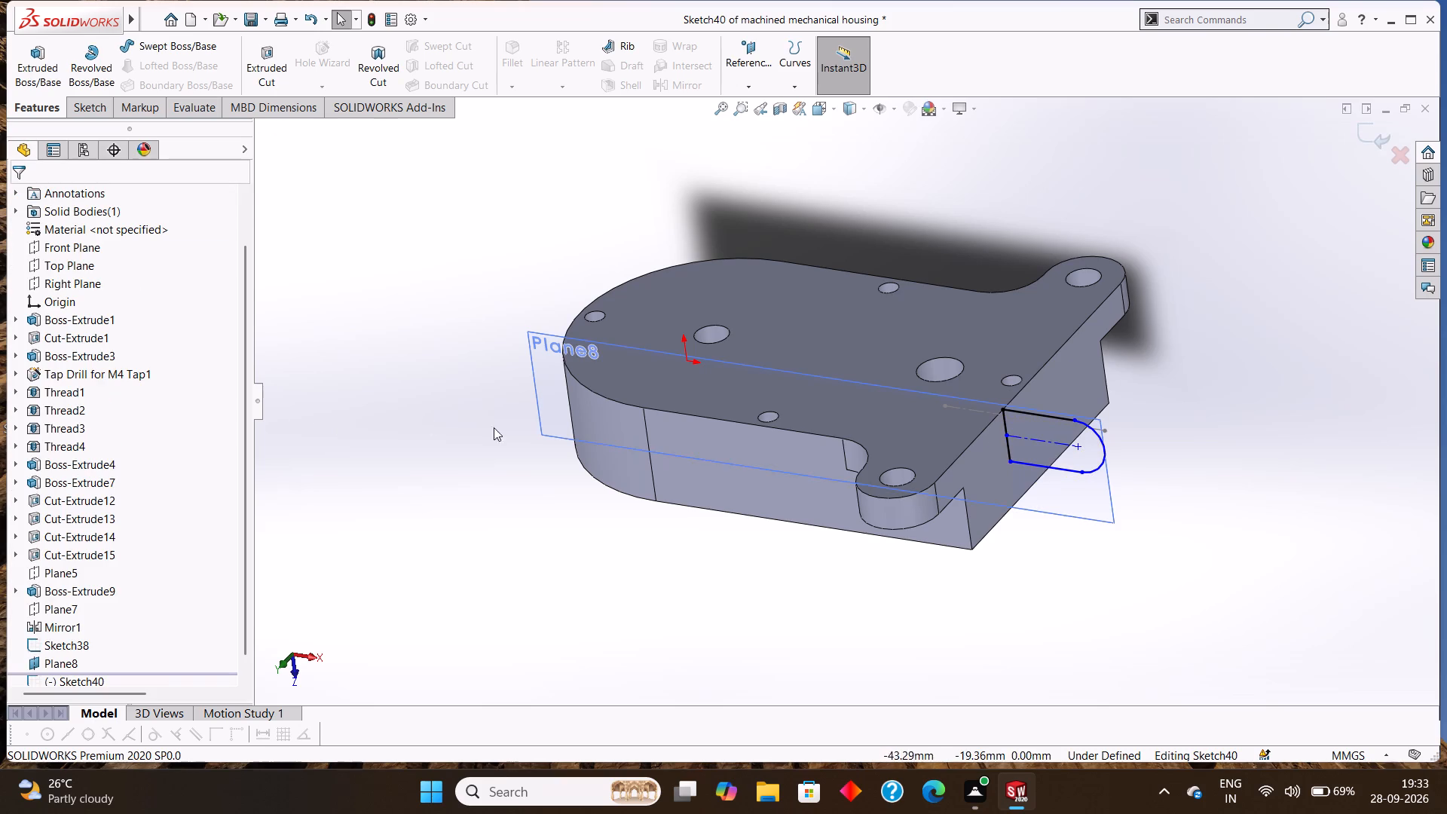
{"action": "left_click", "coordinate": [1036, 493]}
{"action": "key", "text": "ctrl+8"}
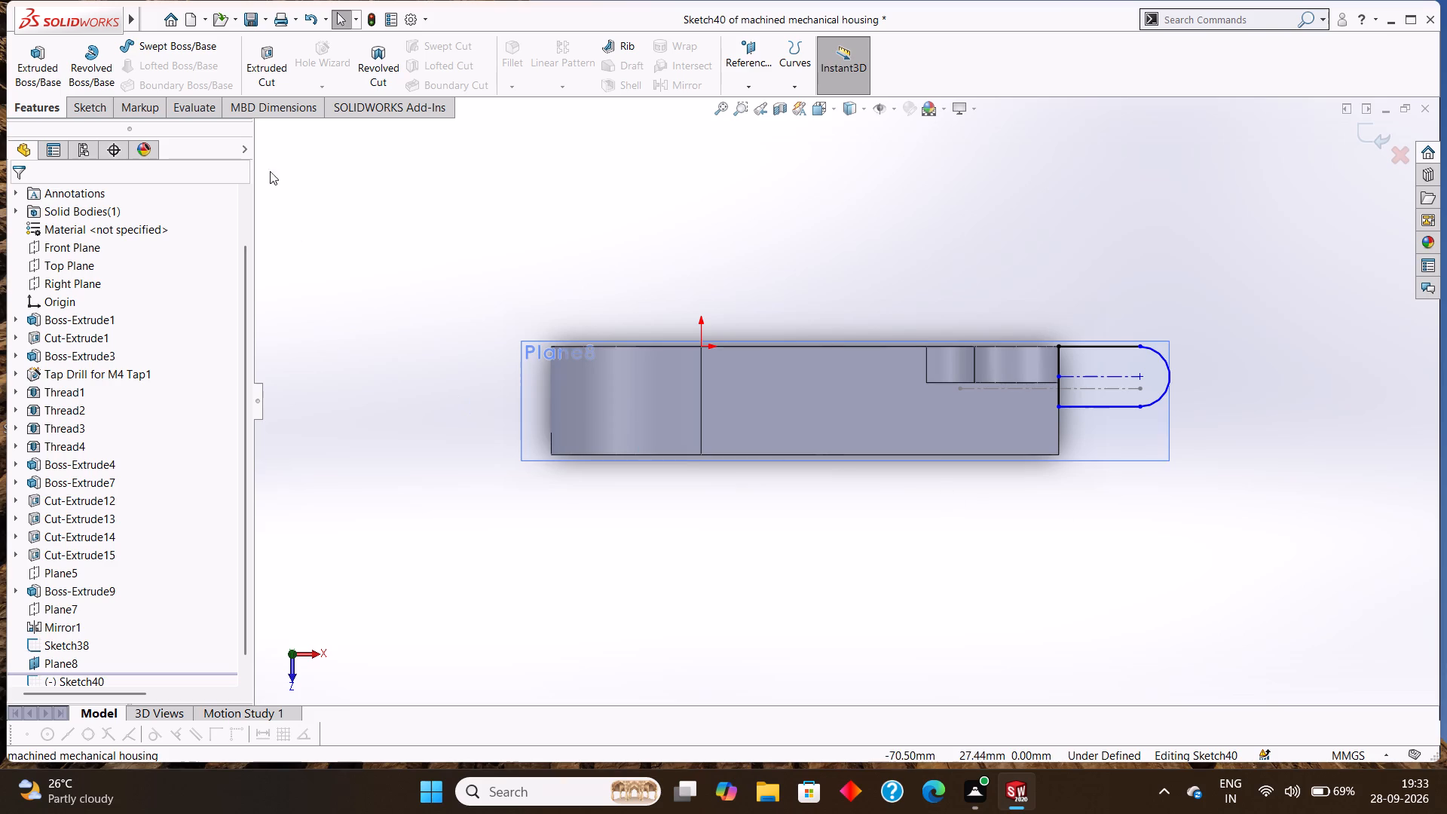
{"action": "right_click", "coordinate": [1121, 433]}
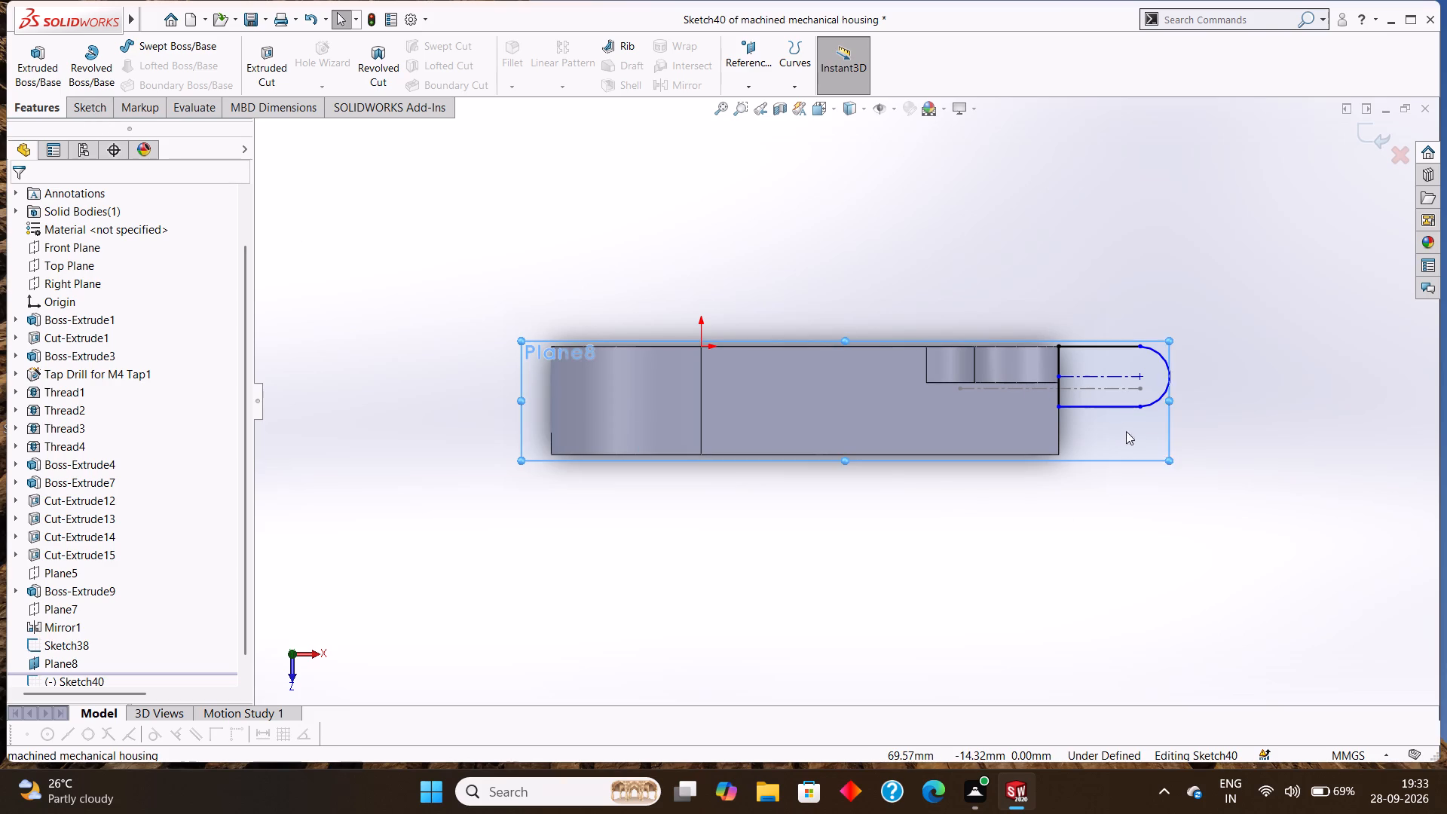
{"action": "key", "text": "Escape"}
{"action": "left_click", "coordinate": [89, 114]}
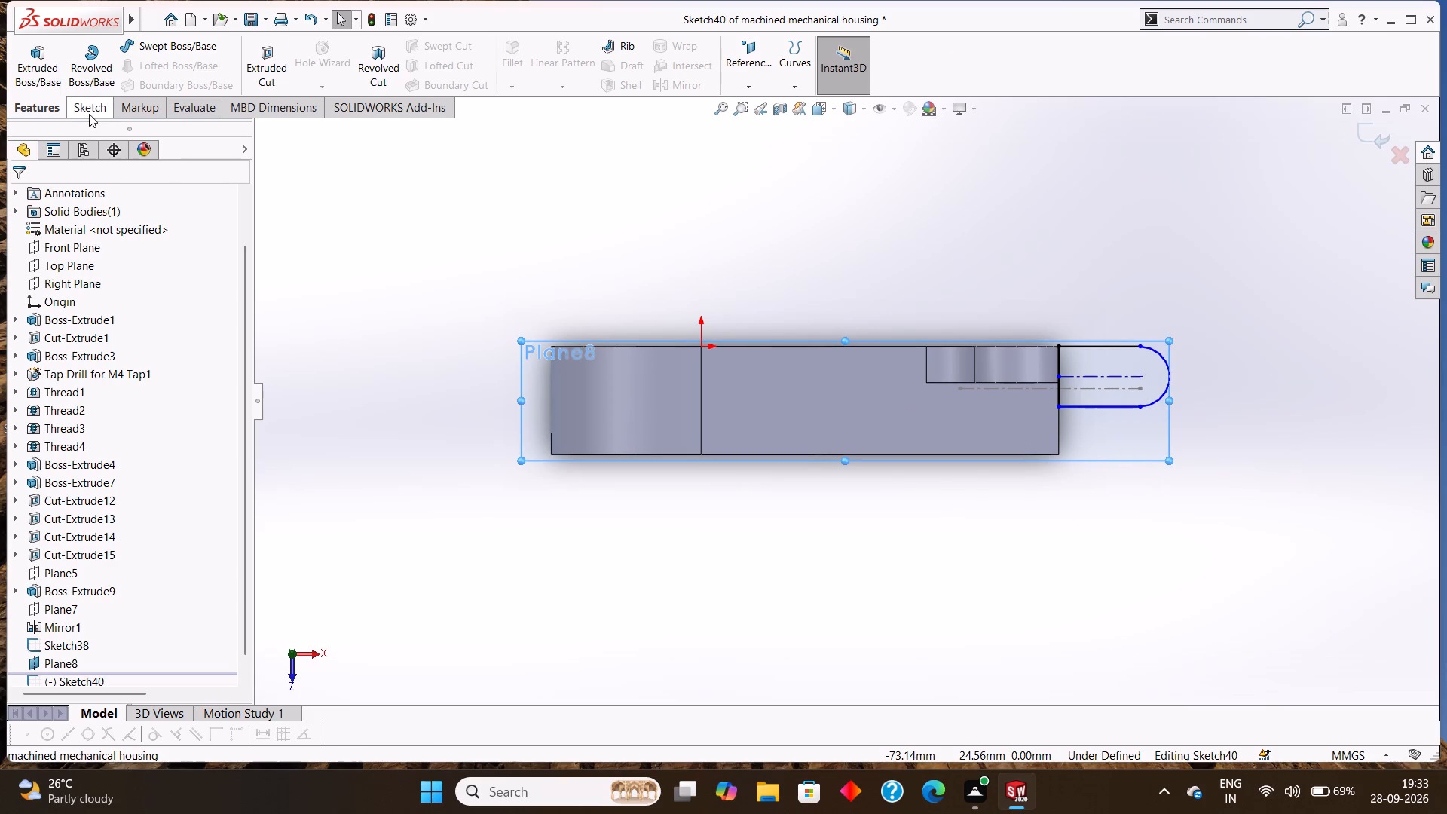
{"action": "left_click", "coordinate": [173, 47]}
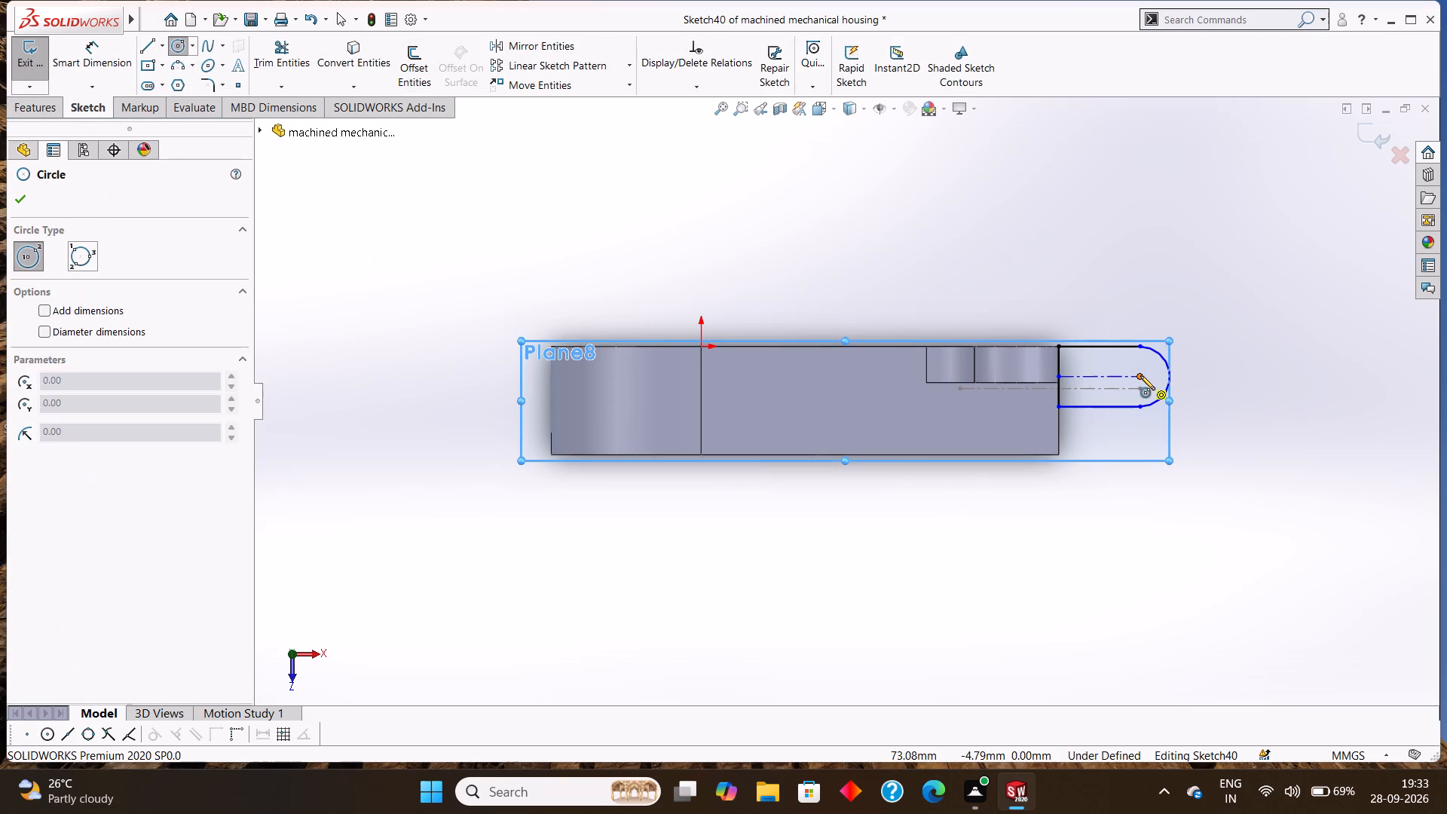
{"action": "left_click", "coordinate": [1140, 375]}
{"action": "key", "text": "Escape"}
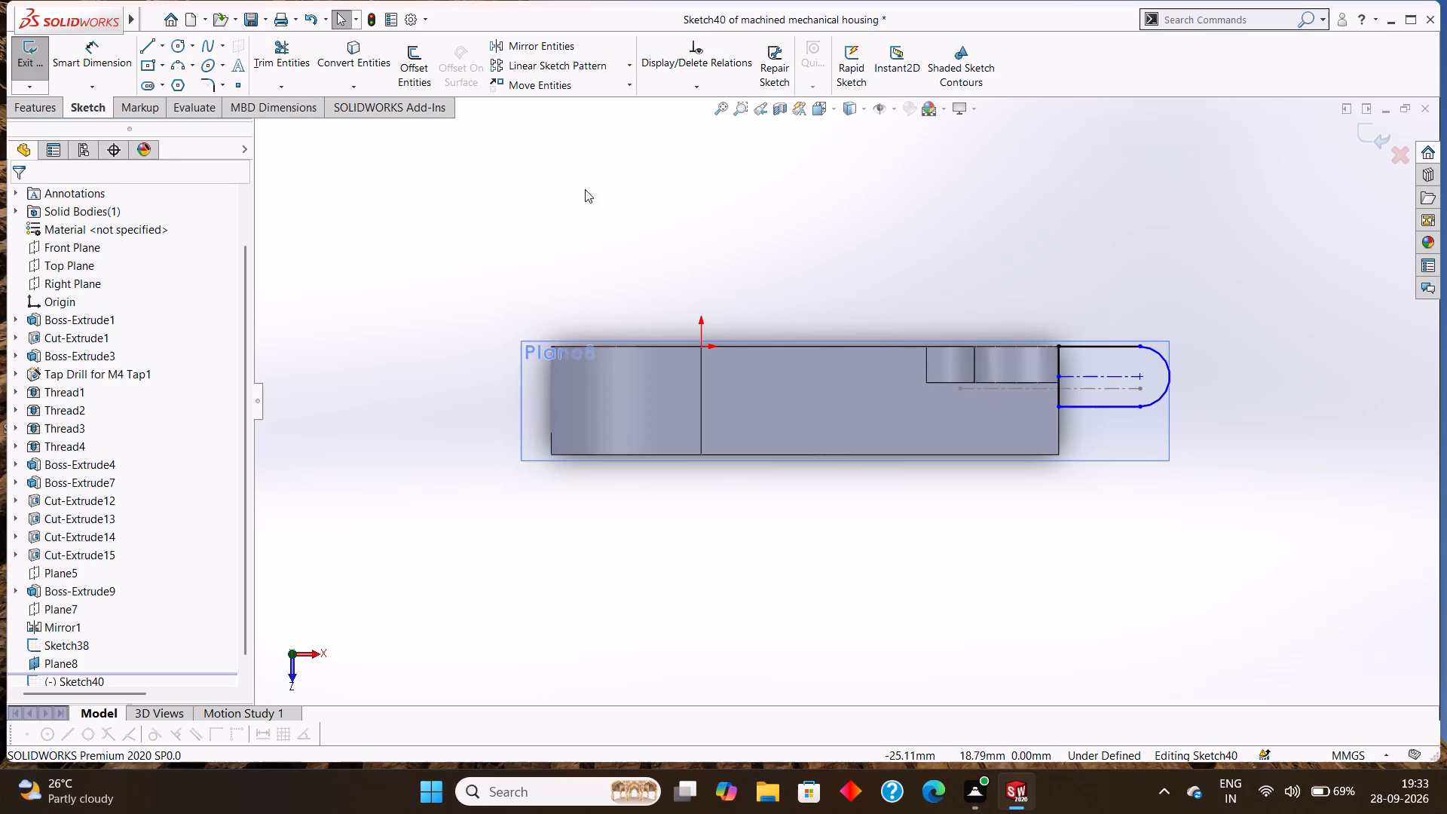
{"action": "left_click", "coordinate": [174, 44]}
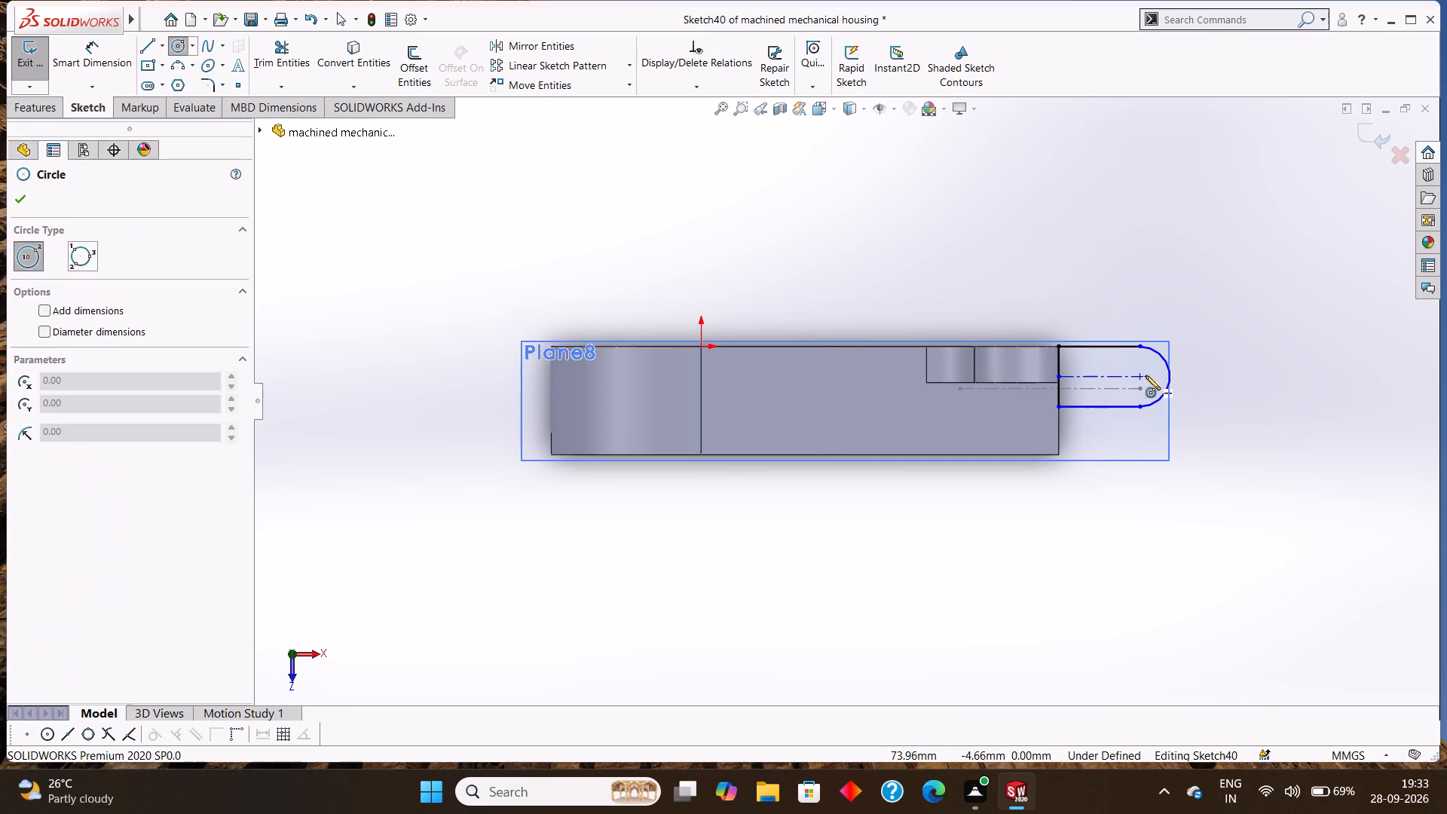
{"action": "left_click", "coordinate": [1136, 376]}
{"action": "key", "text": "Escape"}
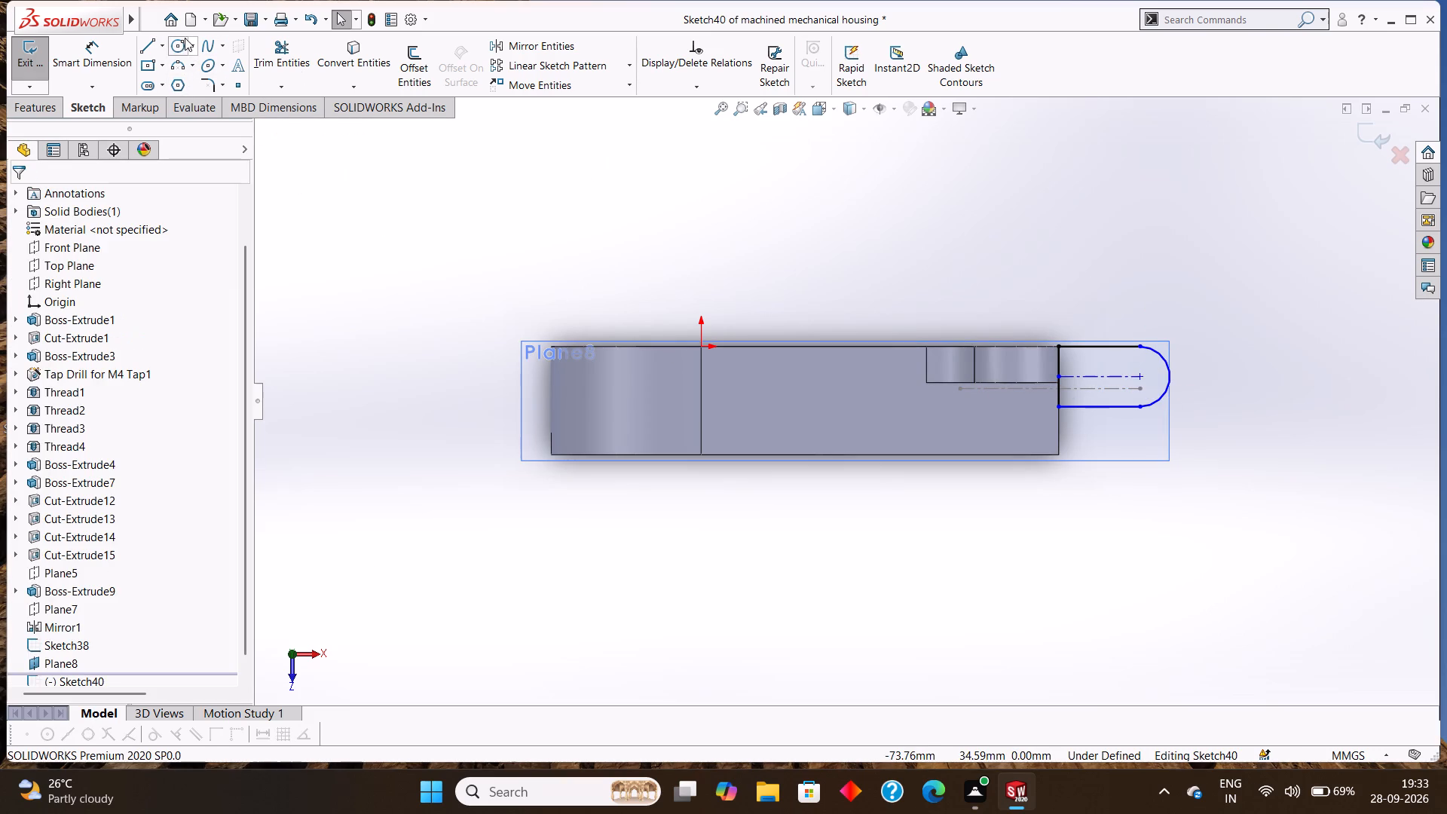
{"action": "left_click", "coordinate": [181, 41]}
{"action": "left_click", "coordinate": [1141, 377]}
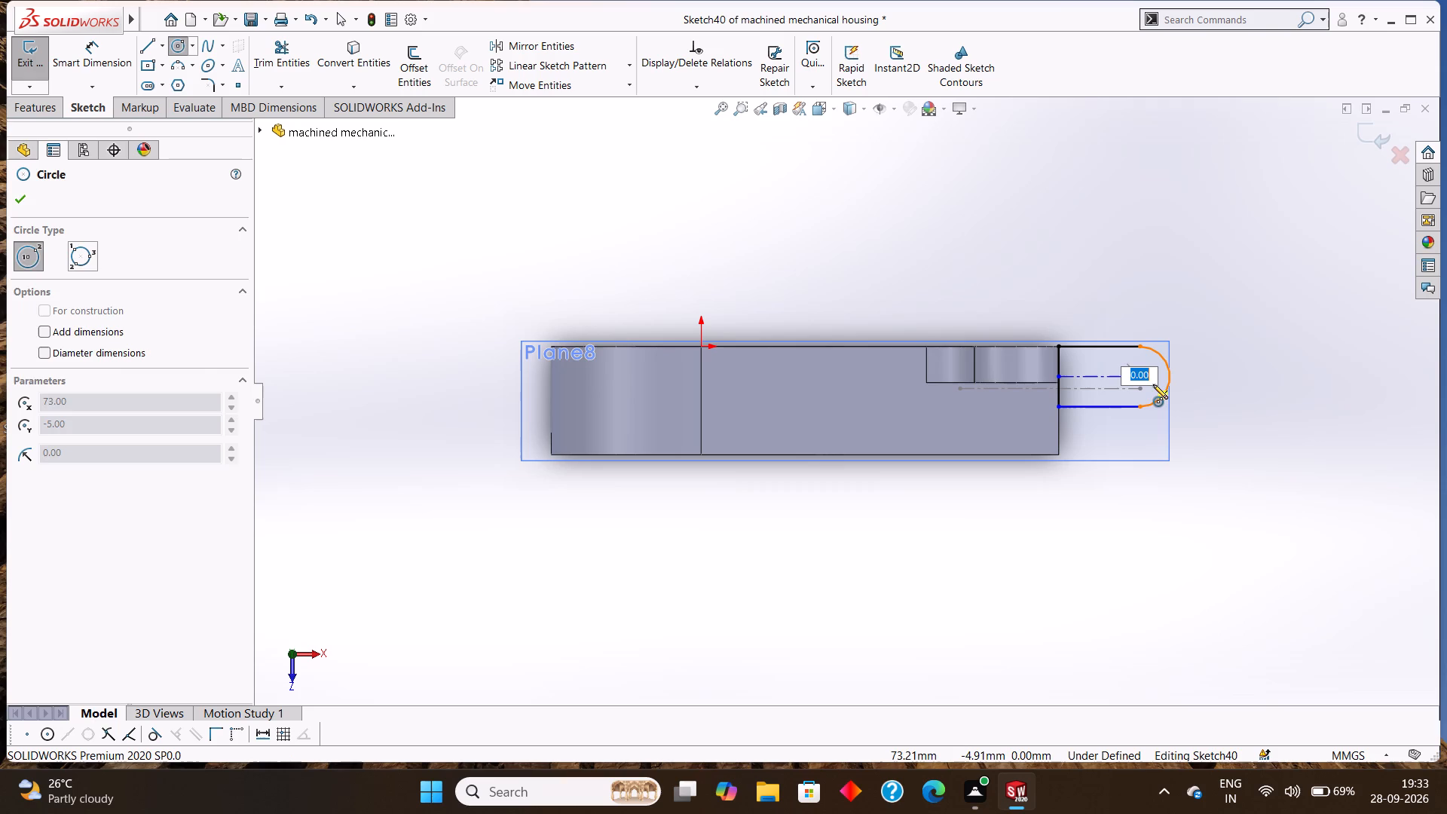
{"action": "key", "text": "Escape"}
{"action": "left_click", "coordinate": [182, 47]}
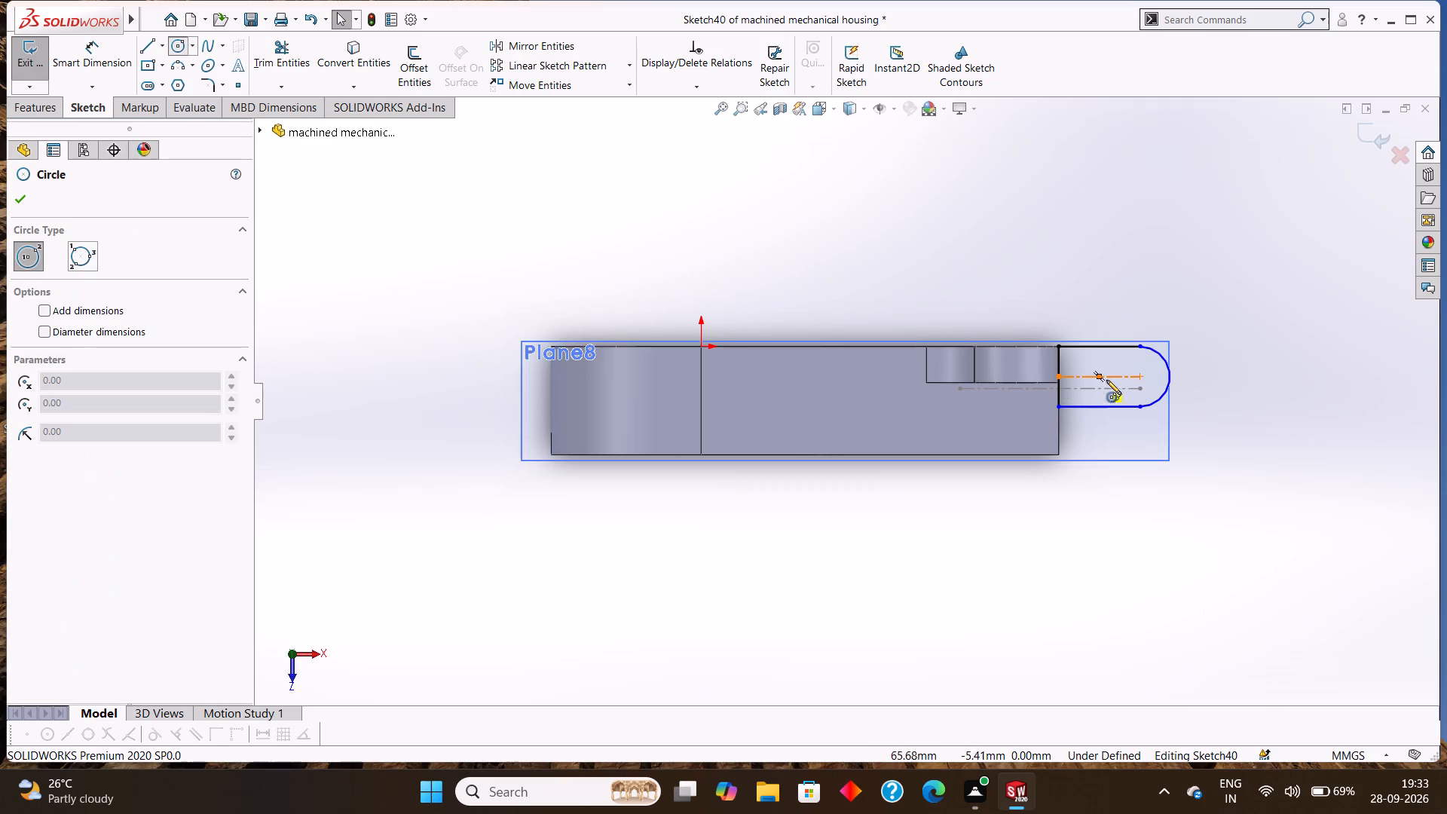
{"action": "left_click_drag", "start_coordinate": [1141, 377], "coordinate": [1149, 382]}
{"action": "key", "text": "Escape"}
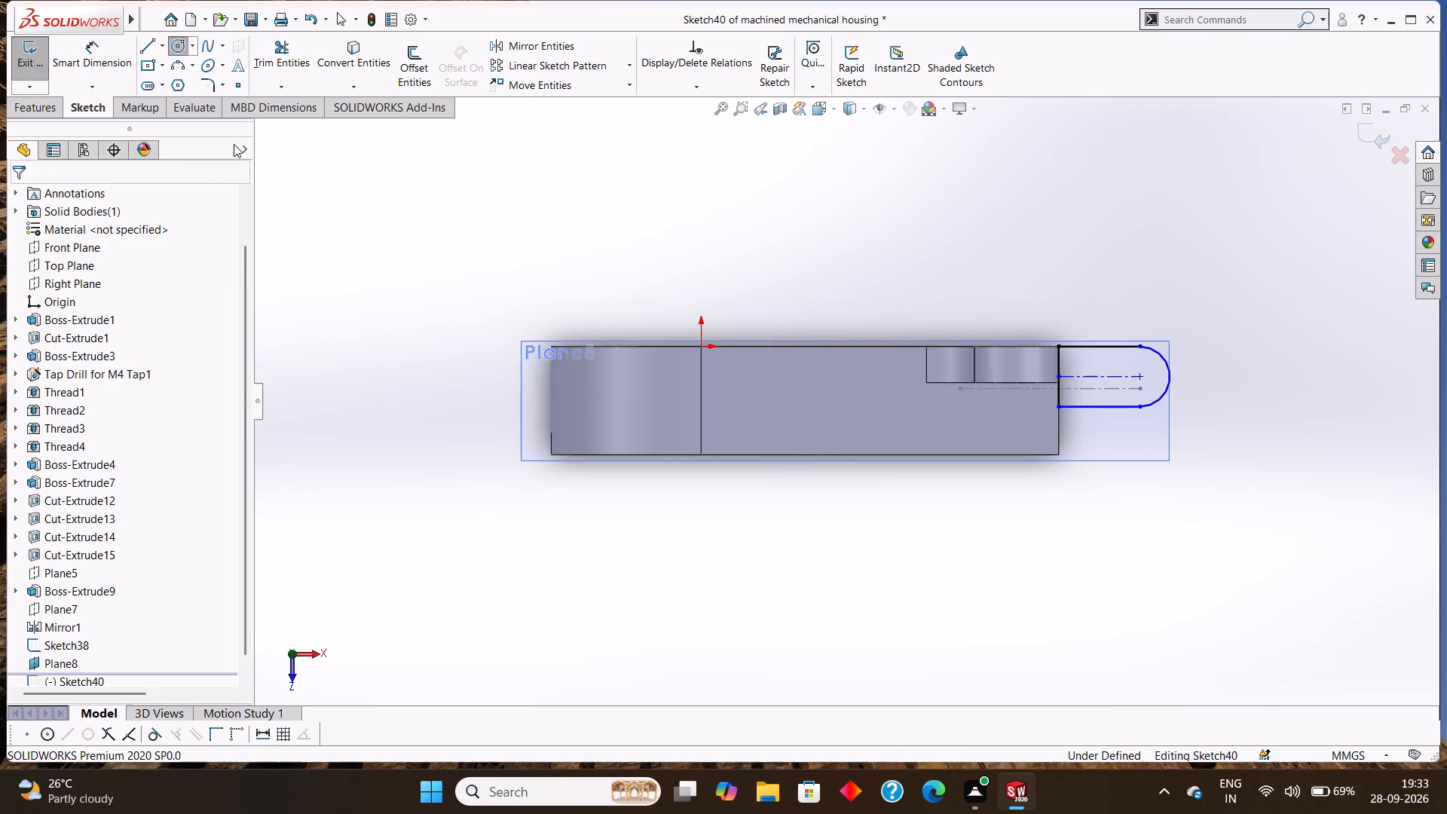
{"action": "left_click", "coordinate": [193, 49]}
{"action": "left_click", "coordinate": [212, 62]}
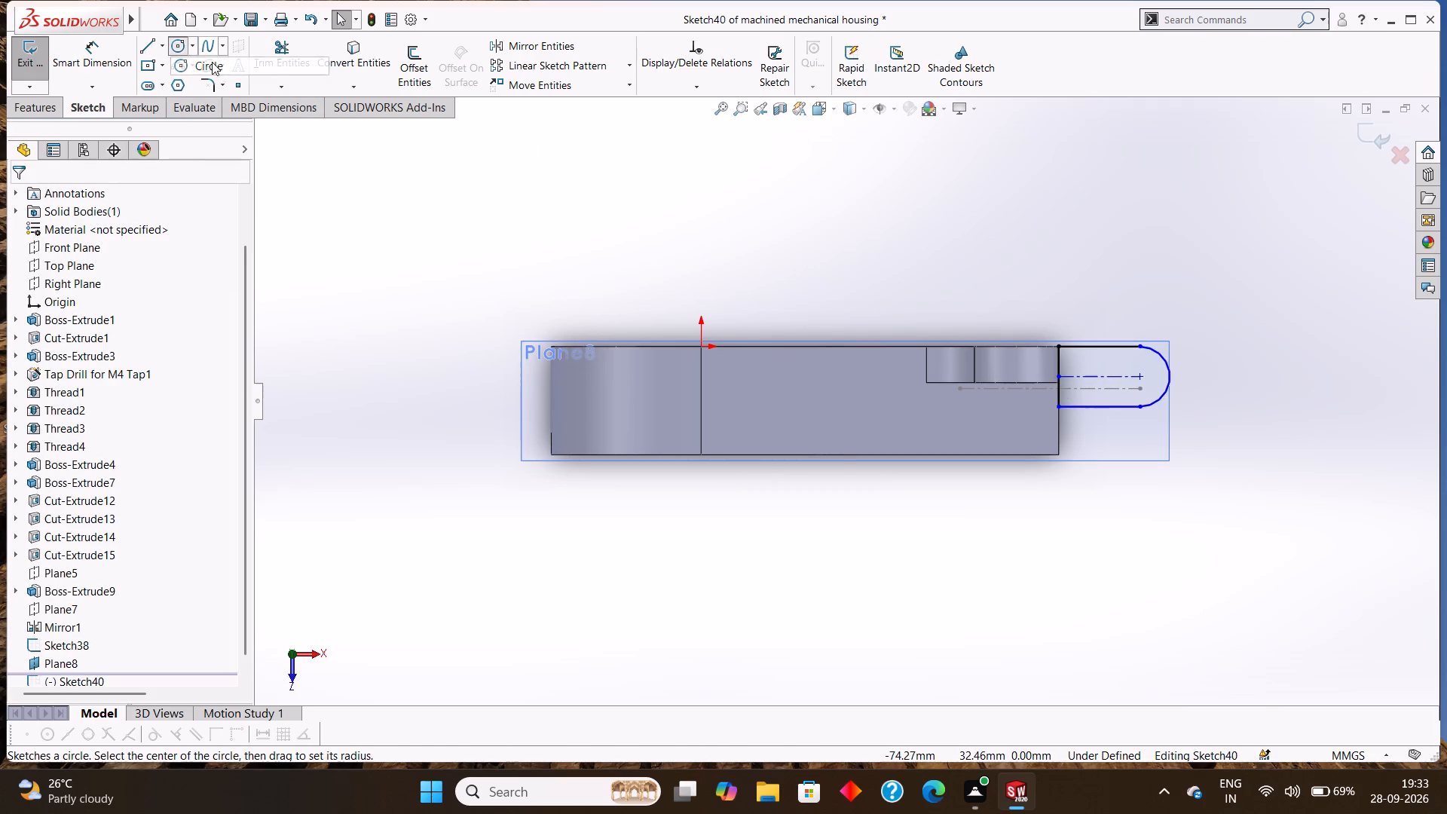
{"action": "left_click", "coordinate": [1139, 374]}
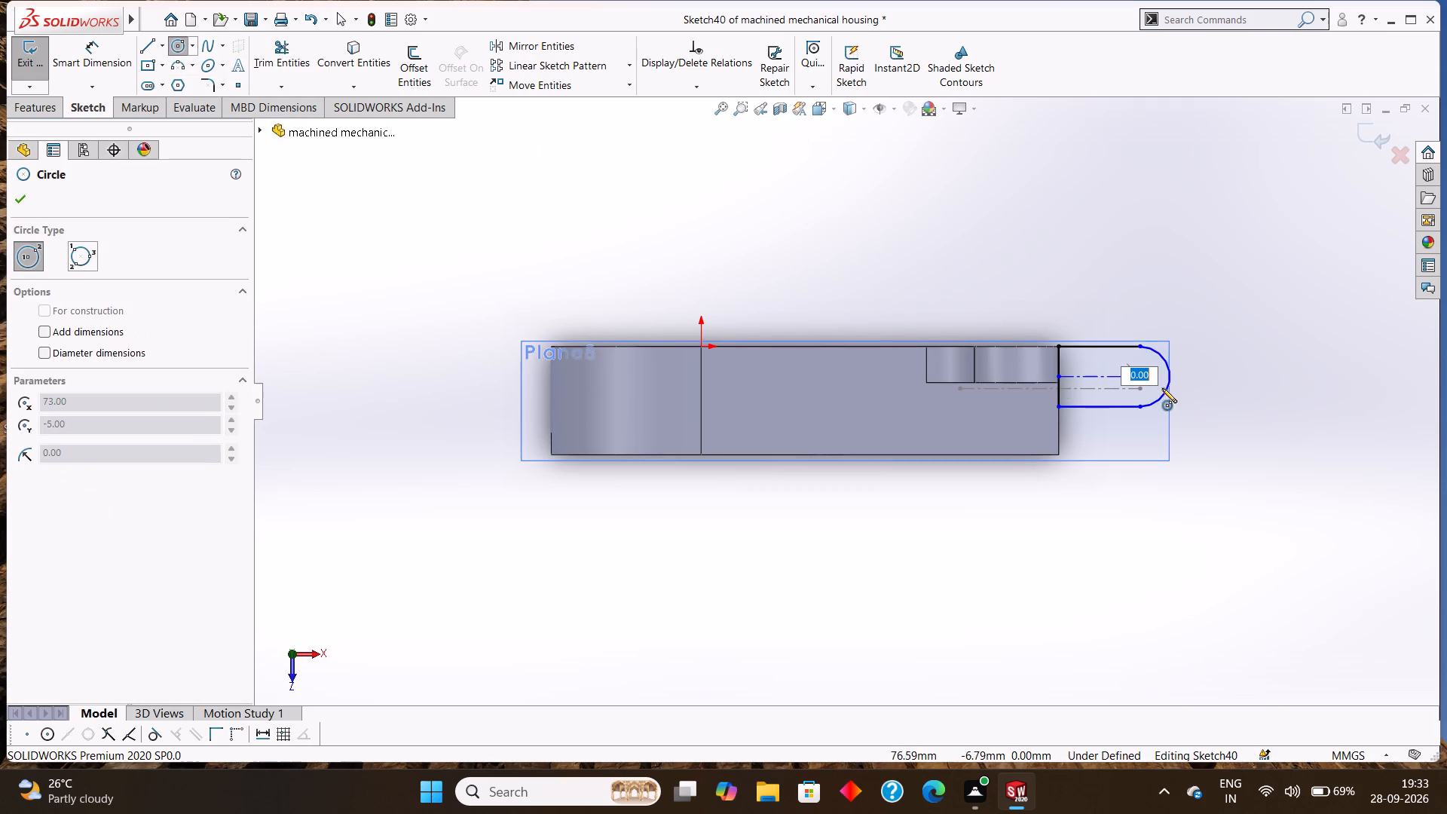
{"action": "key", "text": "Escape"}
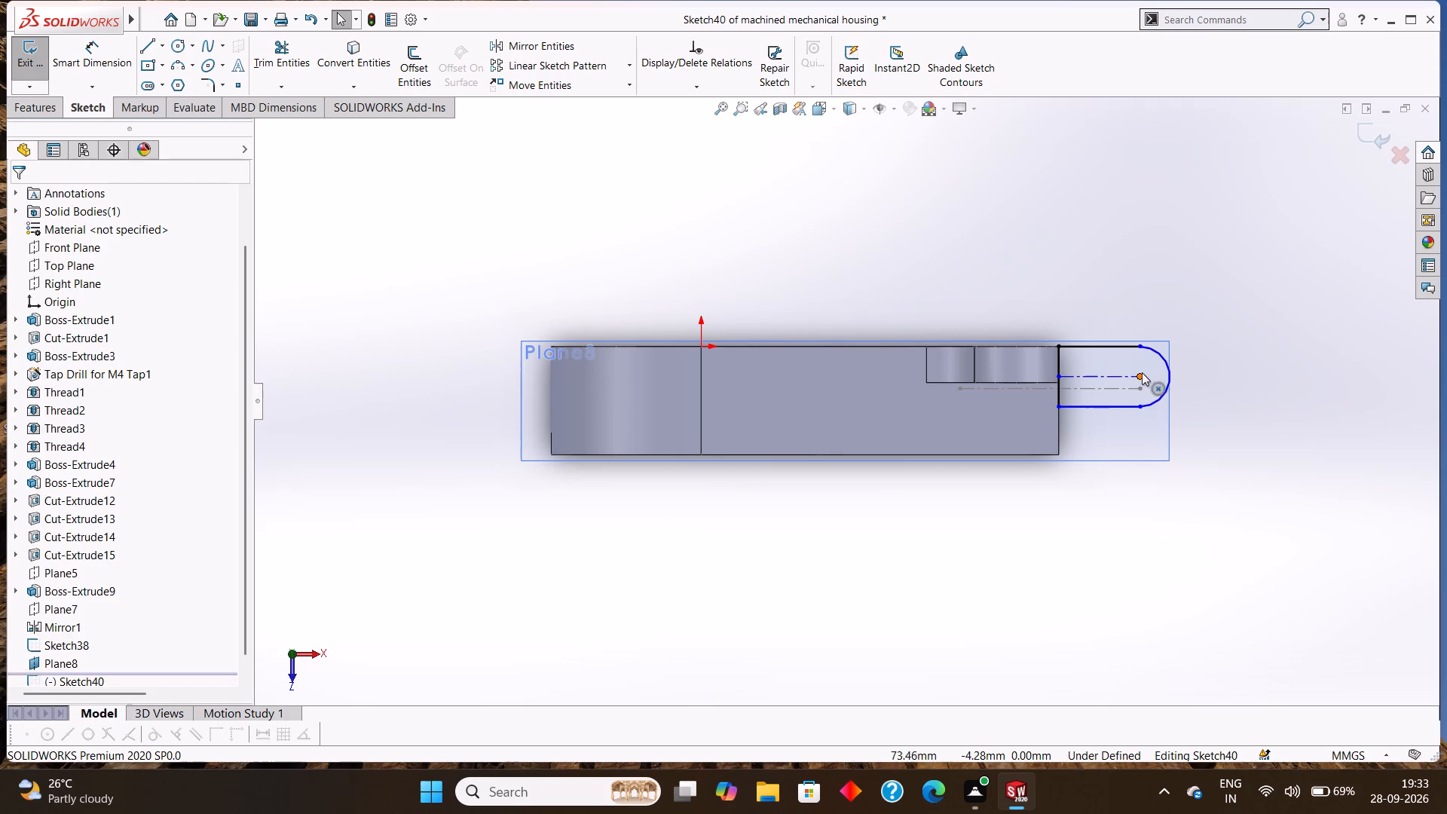
Sketch a circle concentric with the profile's rounded end and dimension its diameter to 5 mm.
{"action": "left_click", "coordinate": [179, 44]}
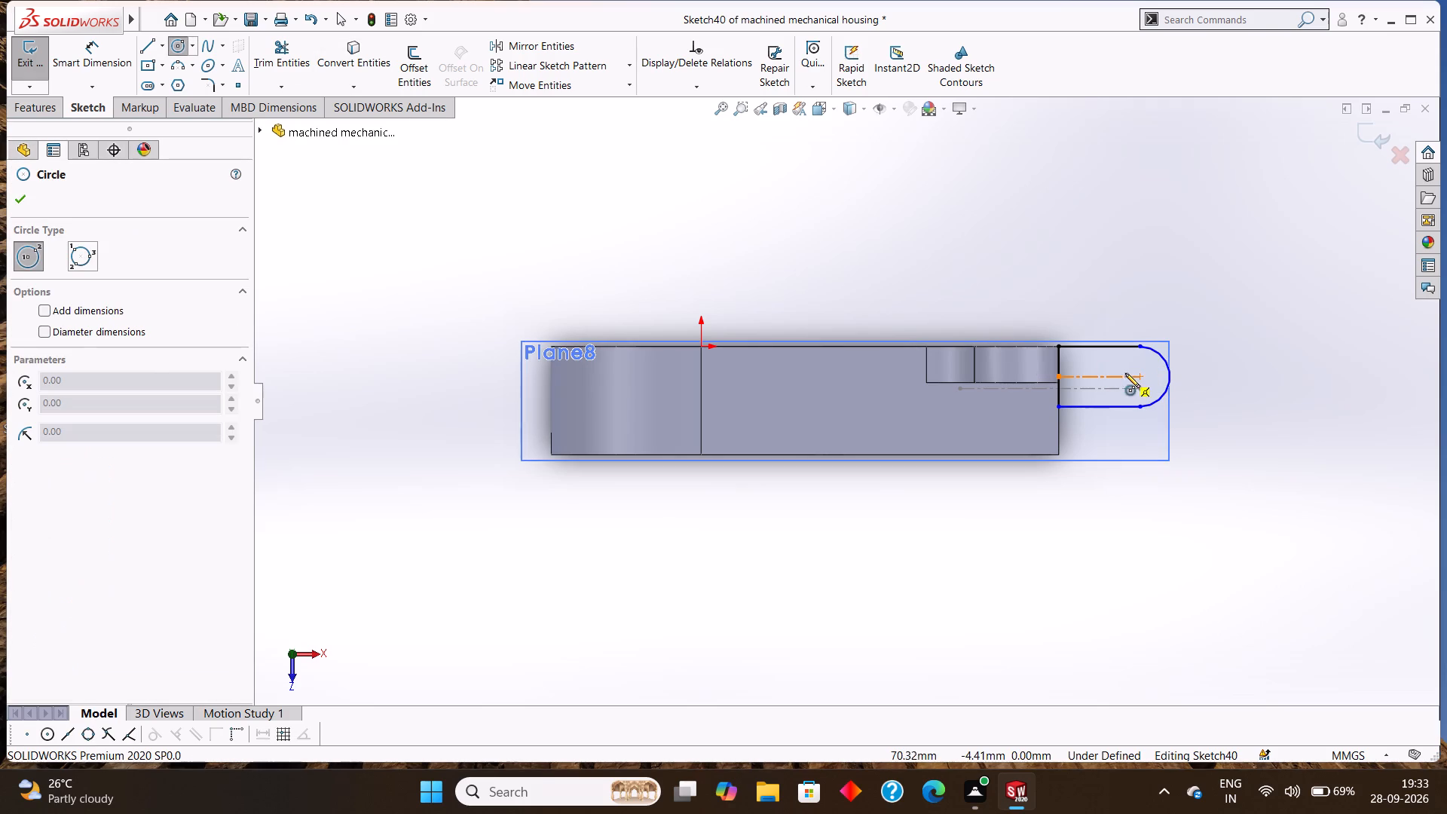
{"action": "left_click_drag", "start_coordinate": [1136, 375], "coordinate": [1153, 393]}
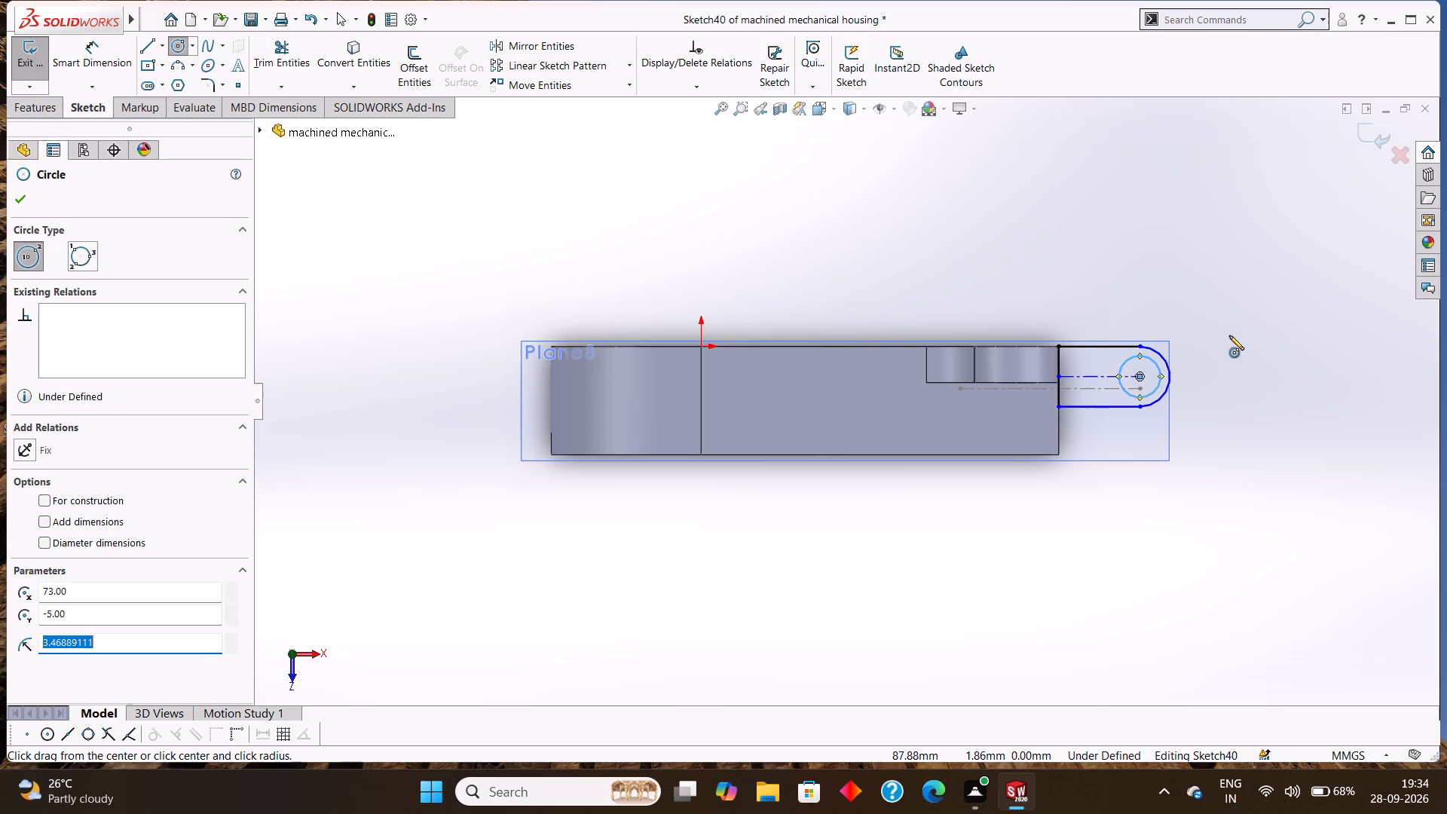
{"action": "key", "text": "Escape"}
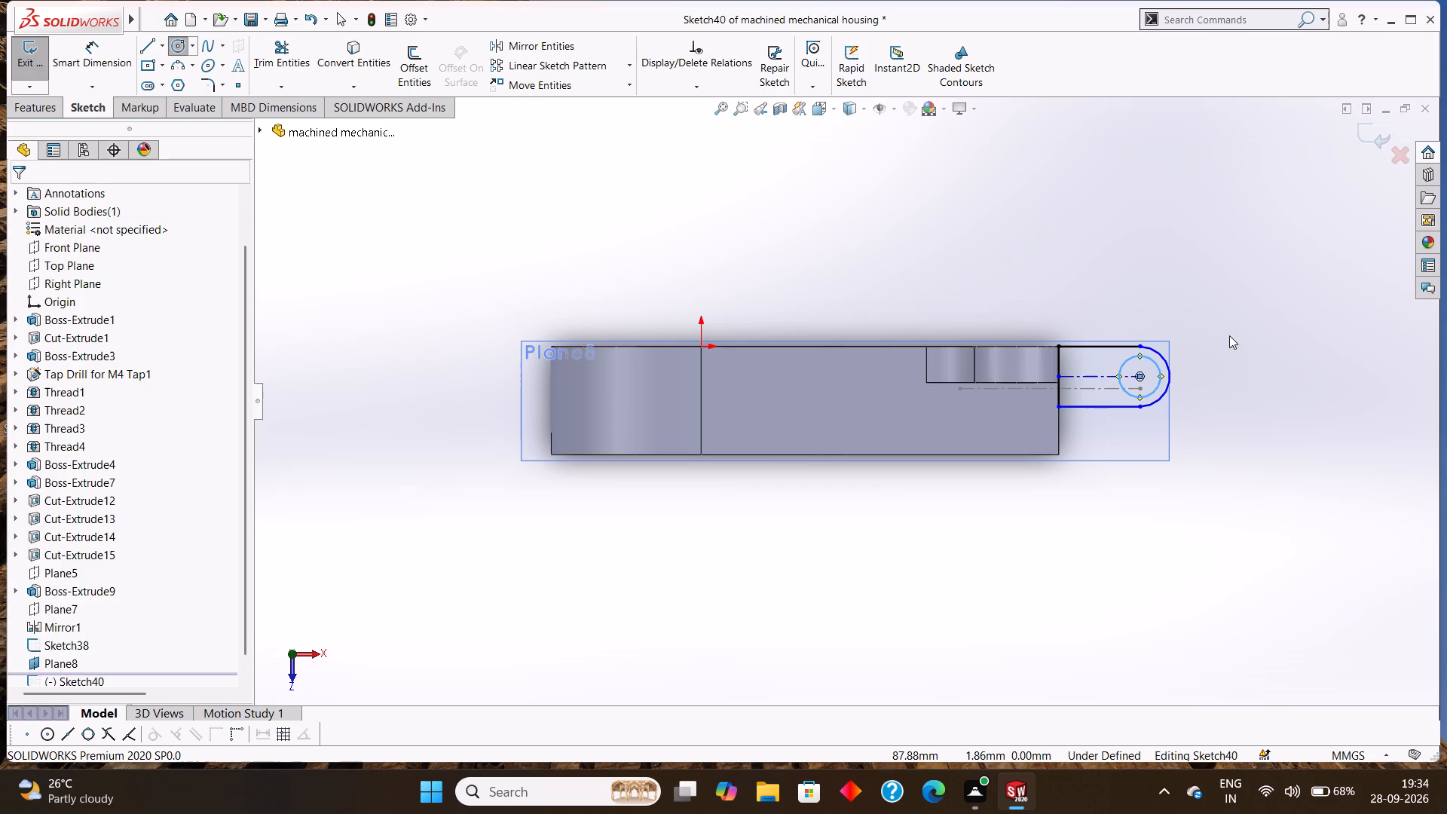
{"action": "left_click", "coordinate": [99, 56]}
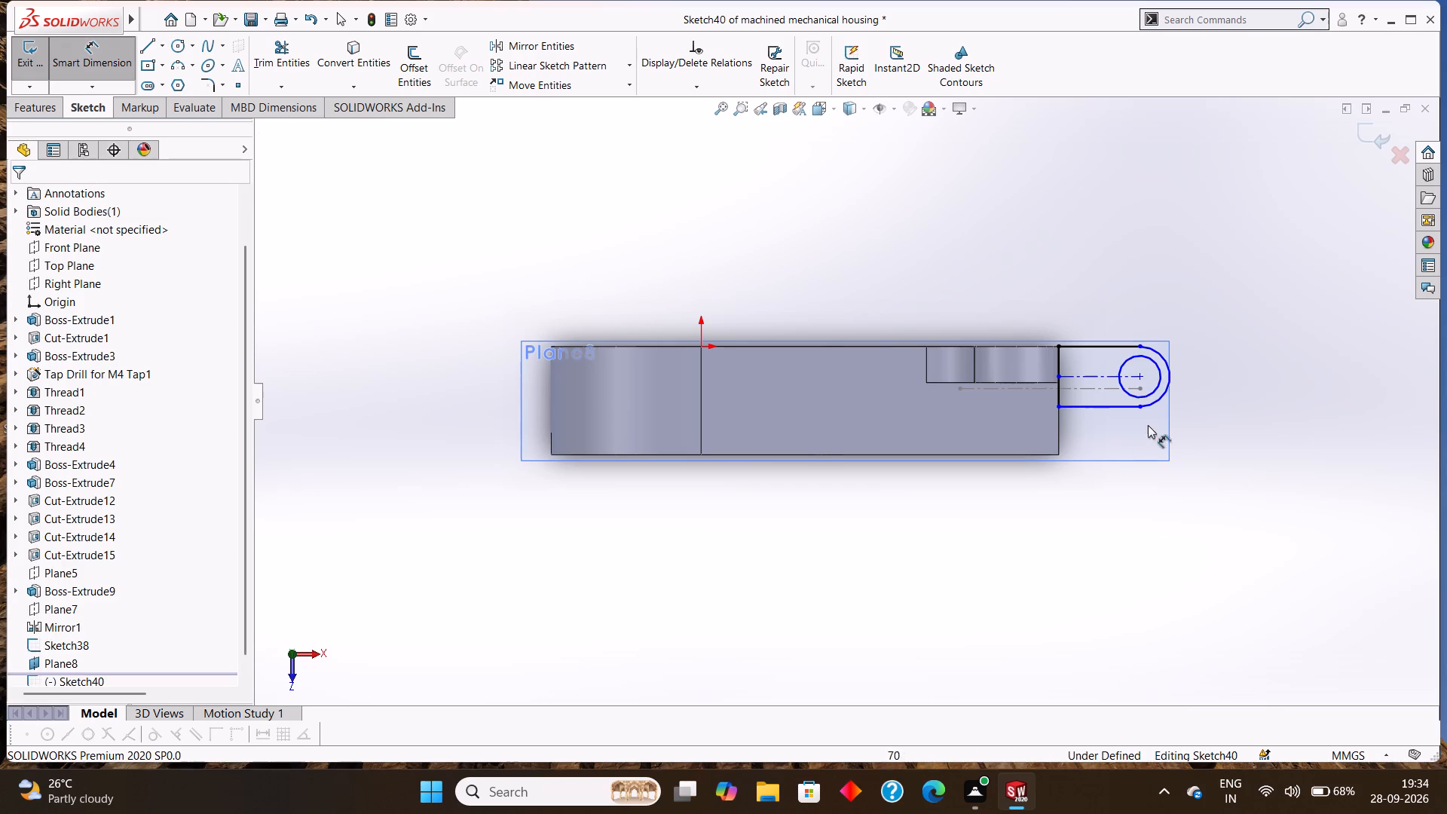
{"action": "left_click_drag", "start_coordinate": [1125, 391], "coordinate": [1127, 399]}
{"action": "left_click", "coordinate": [1148, 460]}
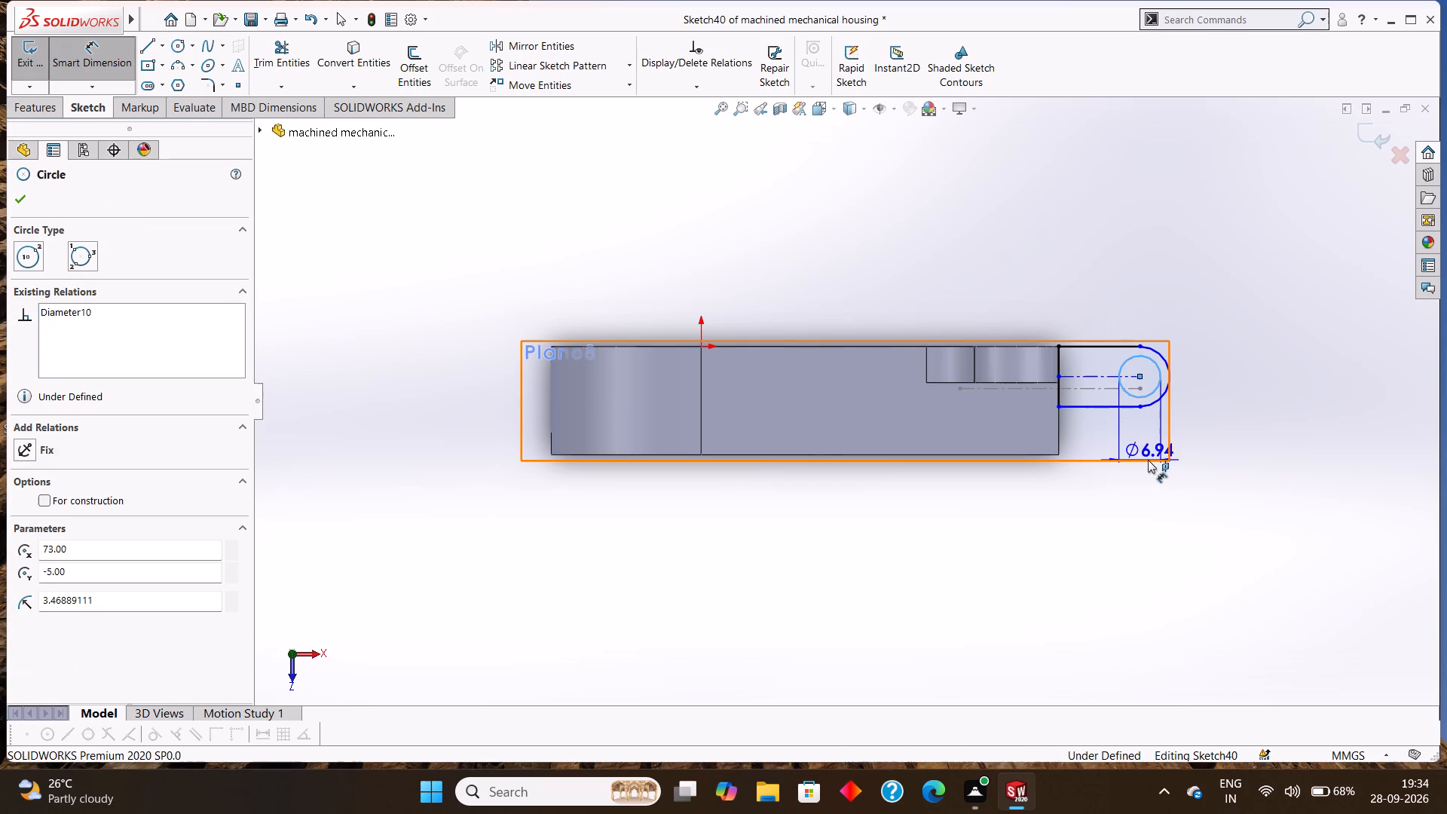
{"action": "left_click", "coordinate": [1210, 434]}
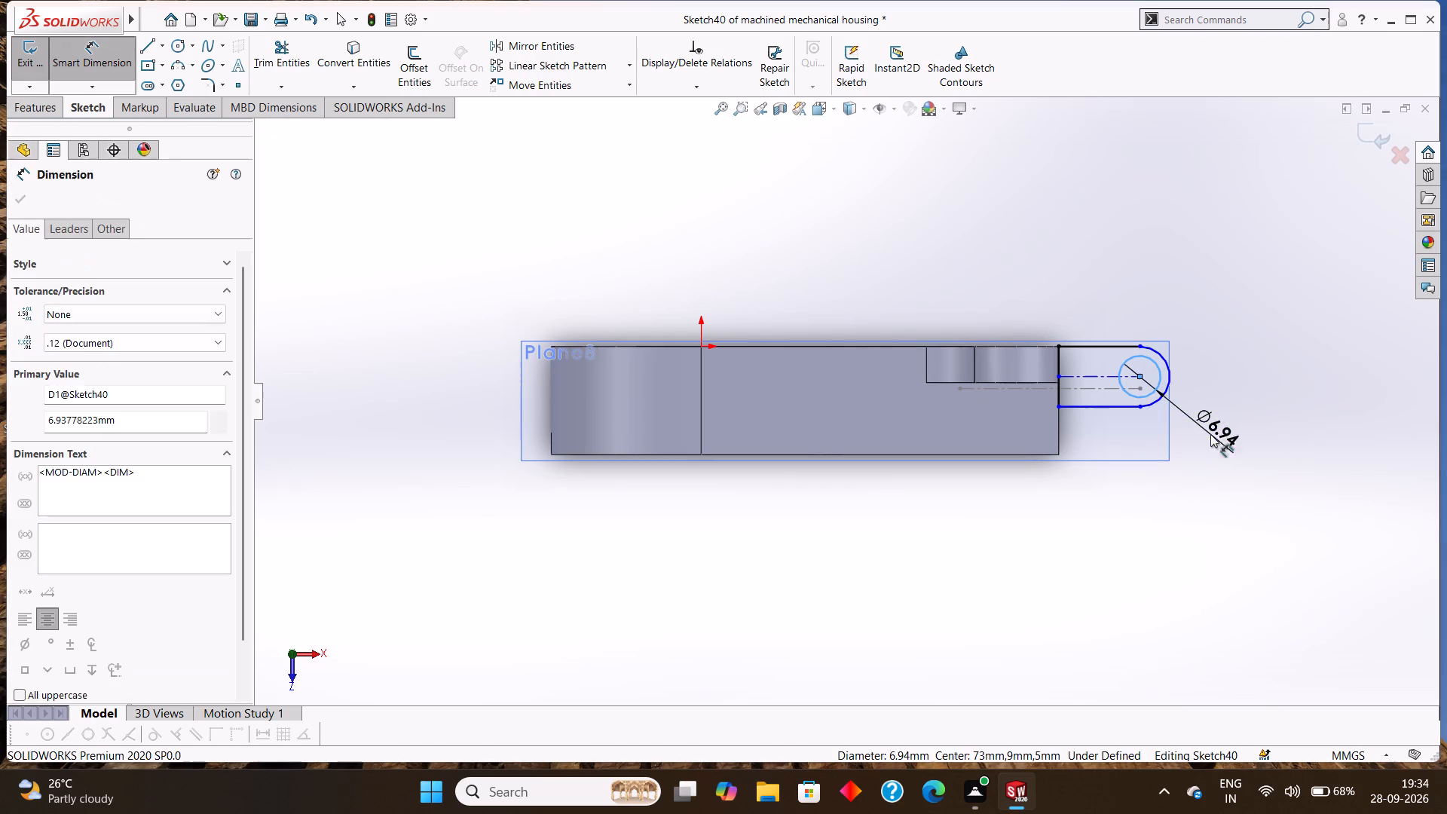
{"action": "key", "text": "BackSpace"}
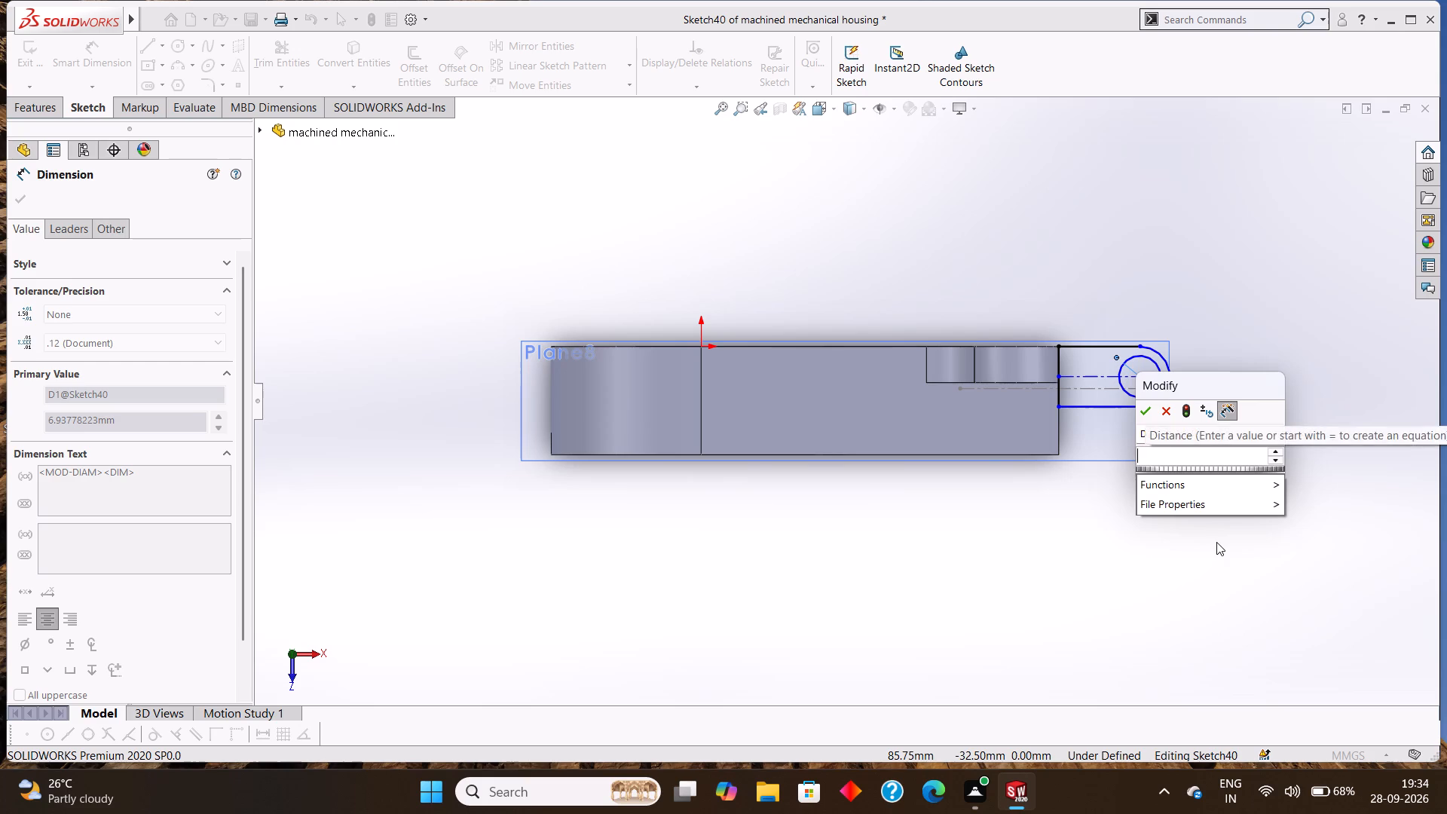
{"action": "key", "text": "5"}
{"action": "key", "text": "Return"}
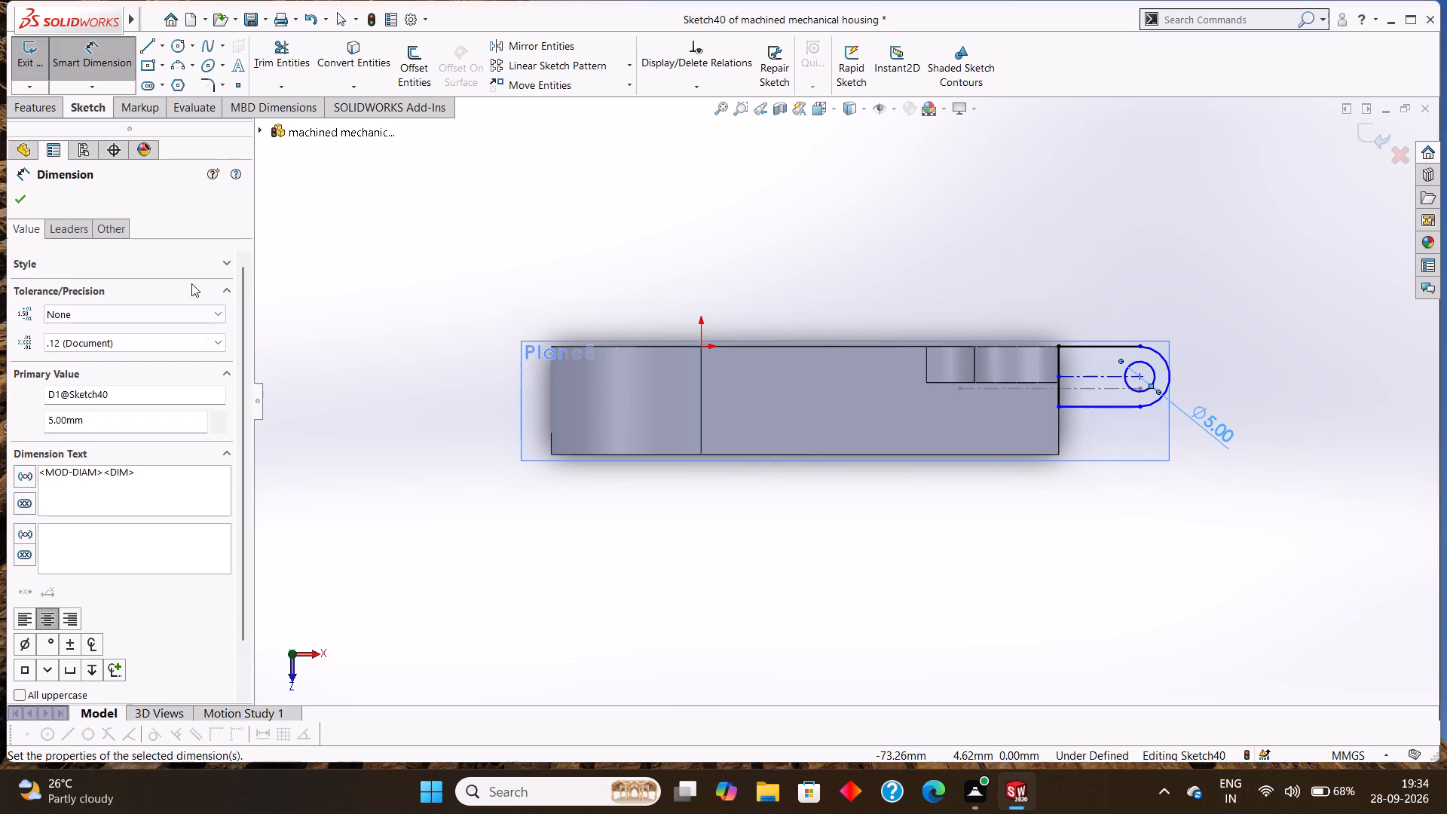
{"action": "left_click", "coordinate": [26, 208]}
Extrude the round-ended lug profile as a blind boss 5 mm deep, merged with the housing.
{"action": "left_click", "coordinate": [26, 116]}
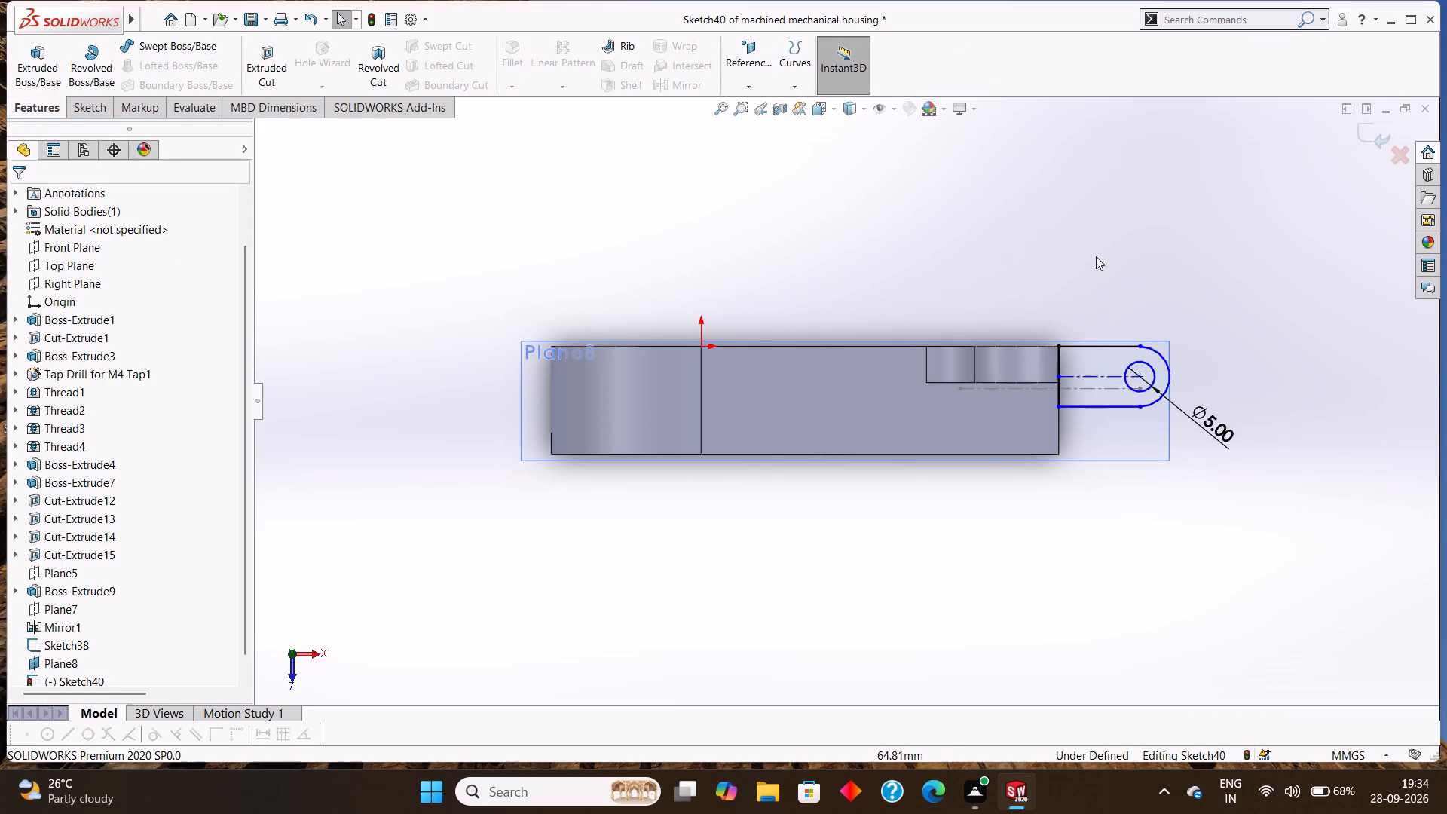
{"action": "middle_click_drag", "start_coordinate": [1110, 243], "coordinate": [985, 340]}
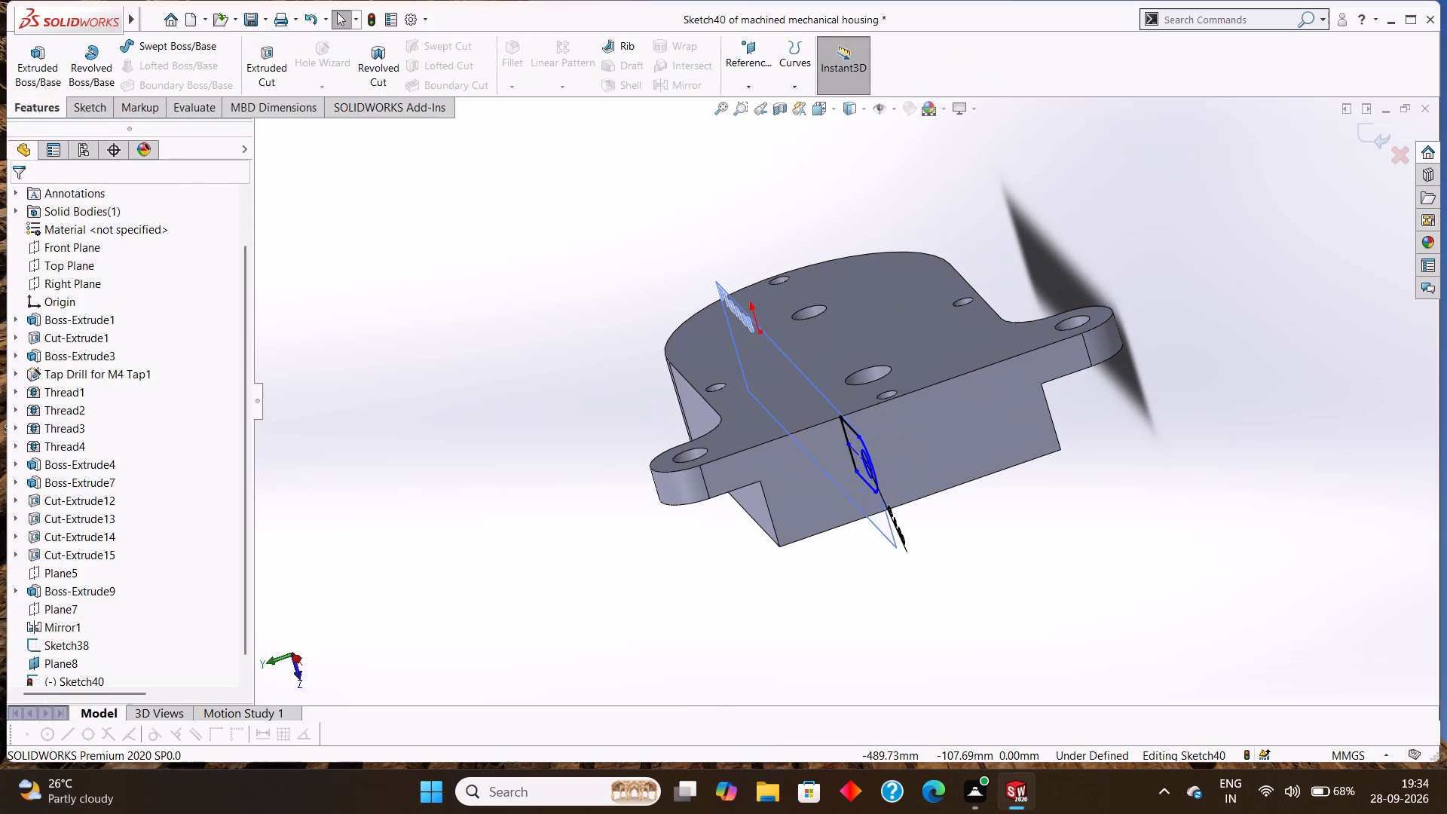
{"action": "left_click", "coordinate": [92, 105]}
{"action": "left_click", "coordinate": [46, 104]}
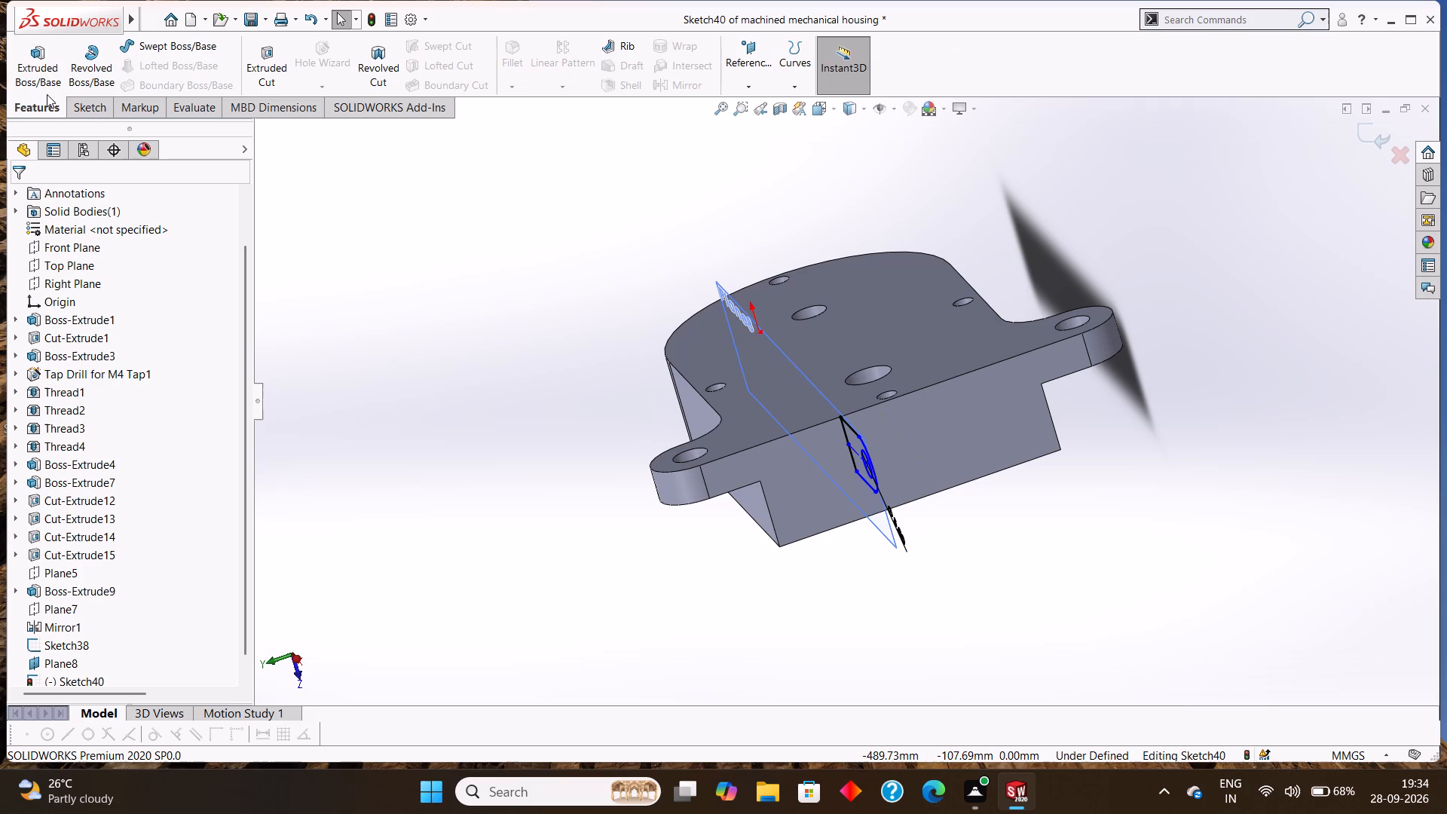
{"action": "left_click", "coordinate": [32, 65]}
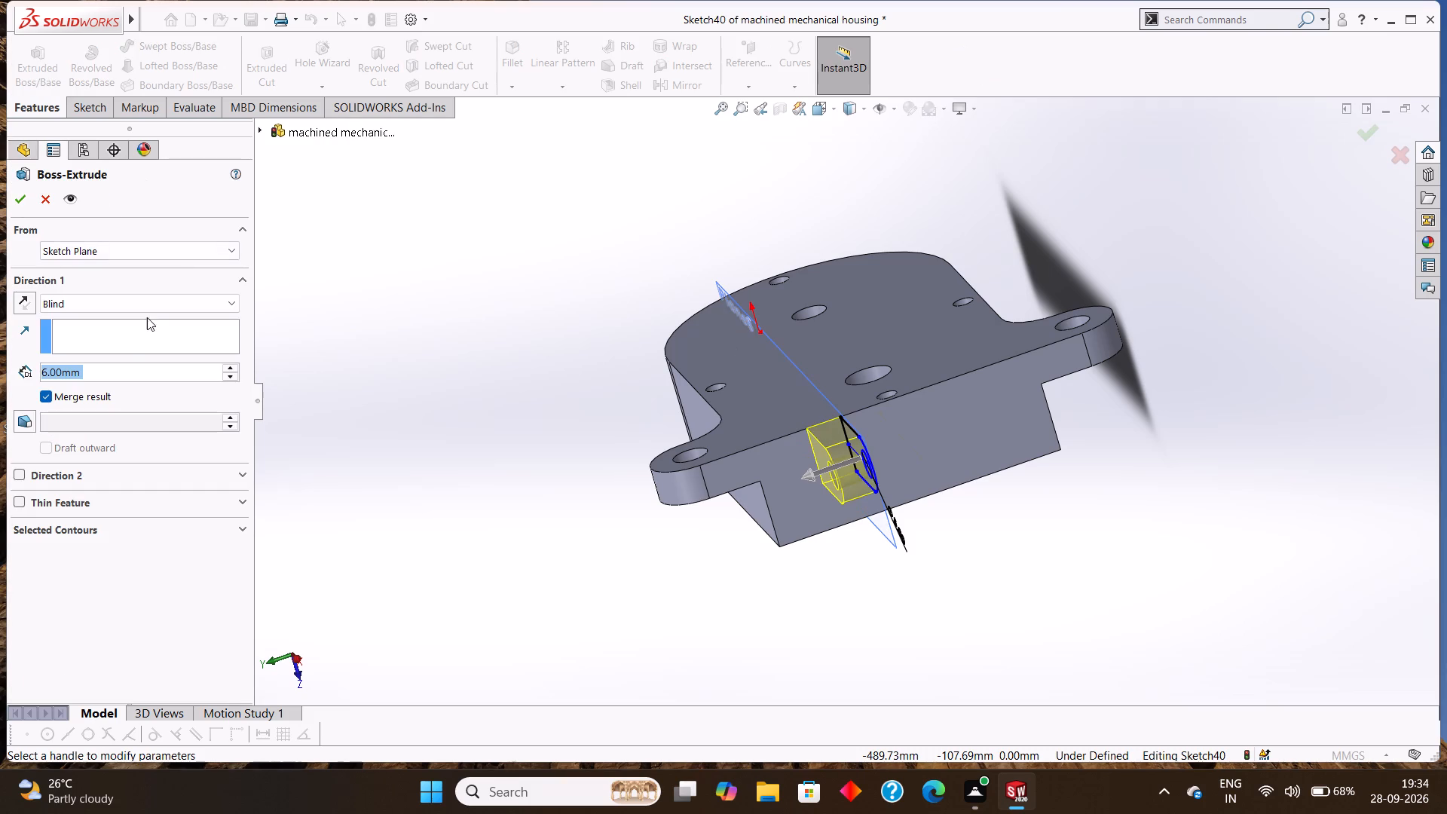
{"action": "middle_click_drag", "start_coordinate": [479, 252], "coordinate": [561, 251]}
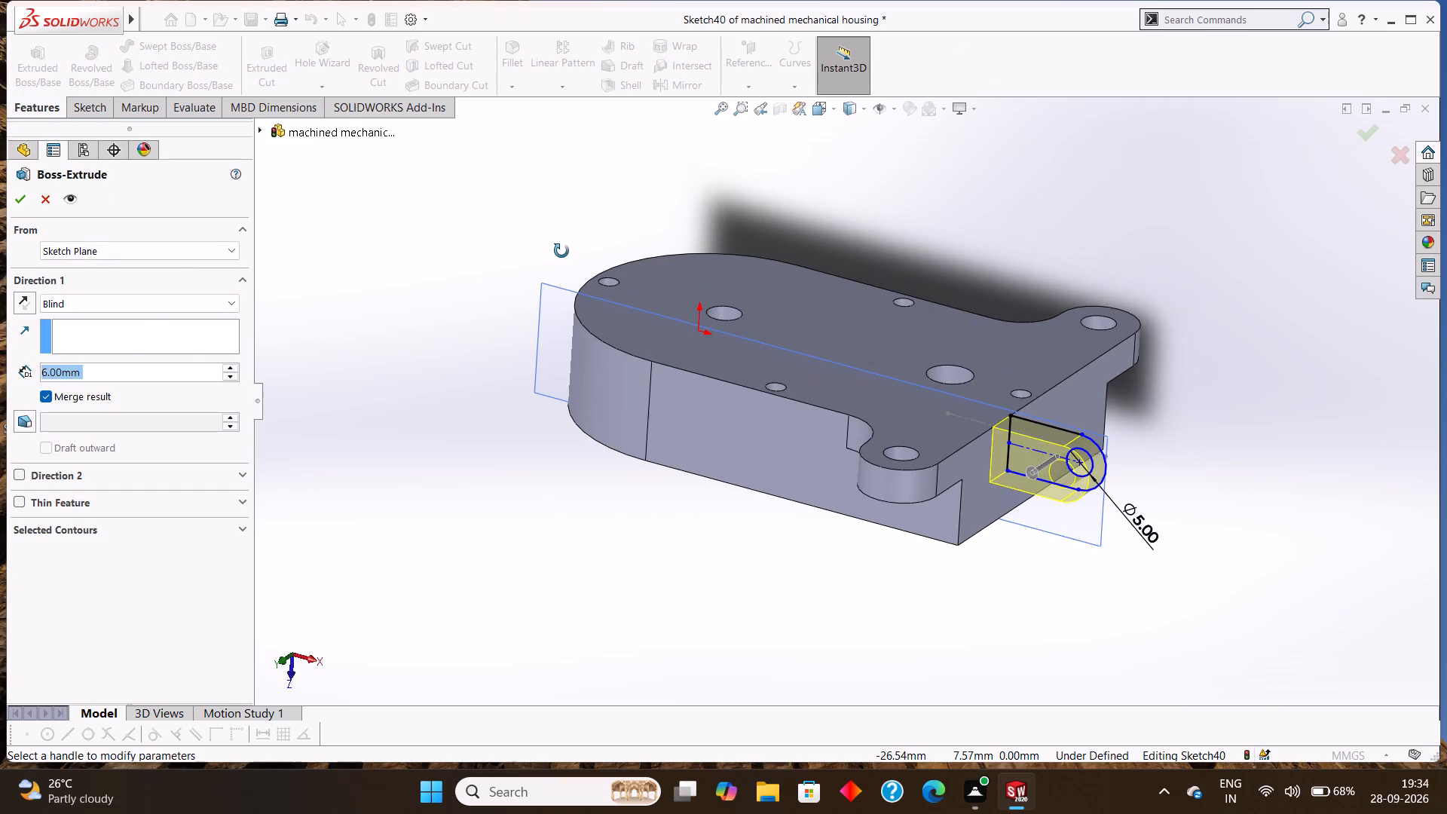
{"action": "middle_click_drag", "start_coordinate": [561, 251], "coordinate": [559, 249]}
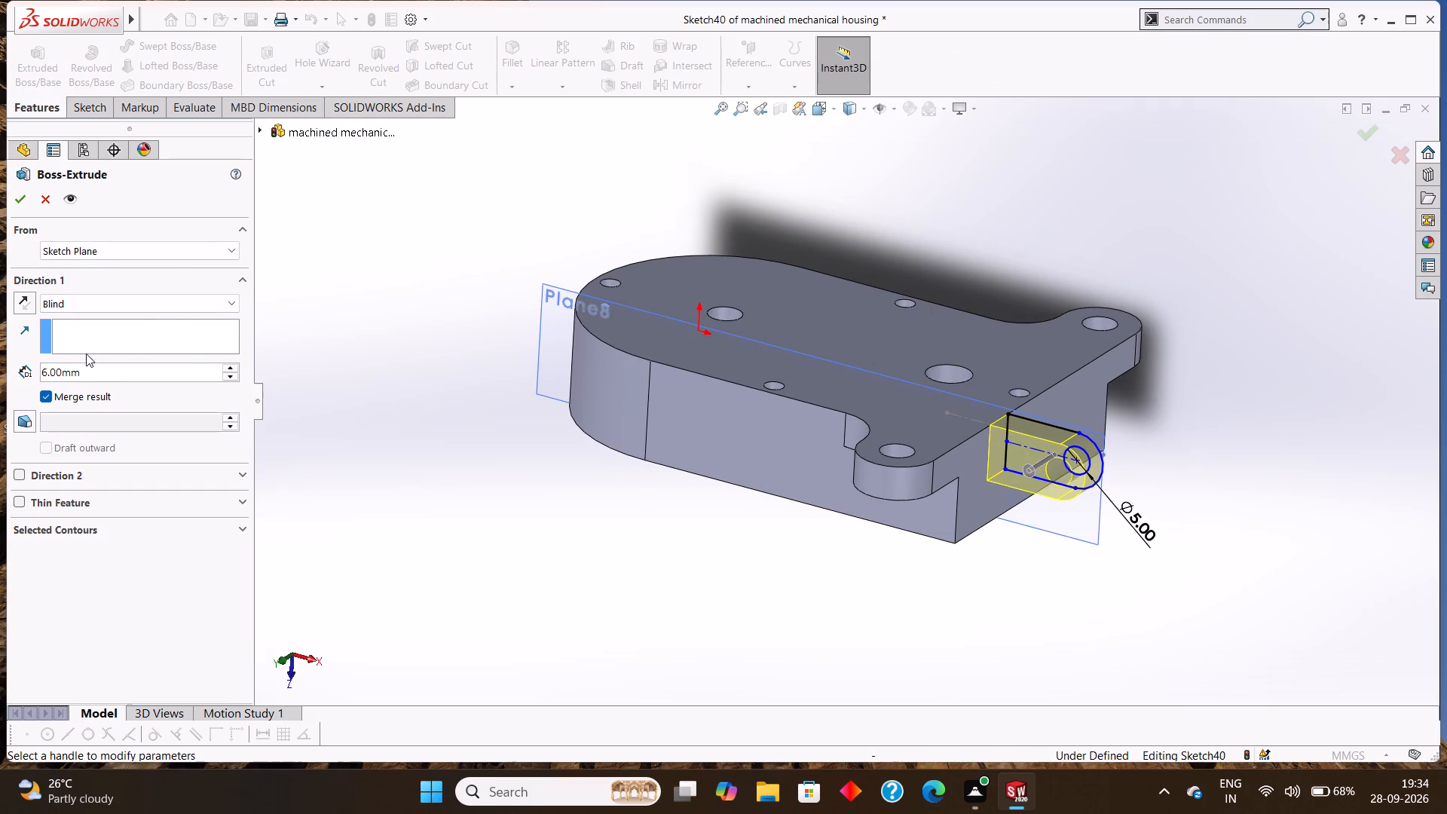
{"action": "left_click", "coordinate": [115, 371]}
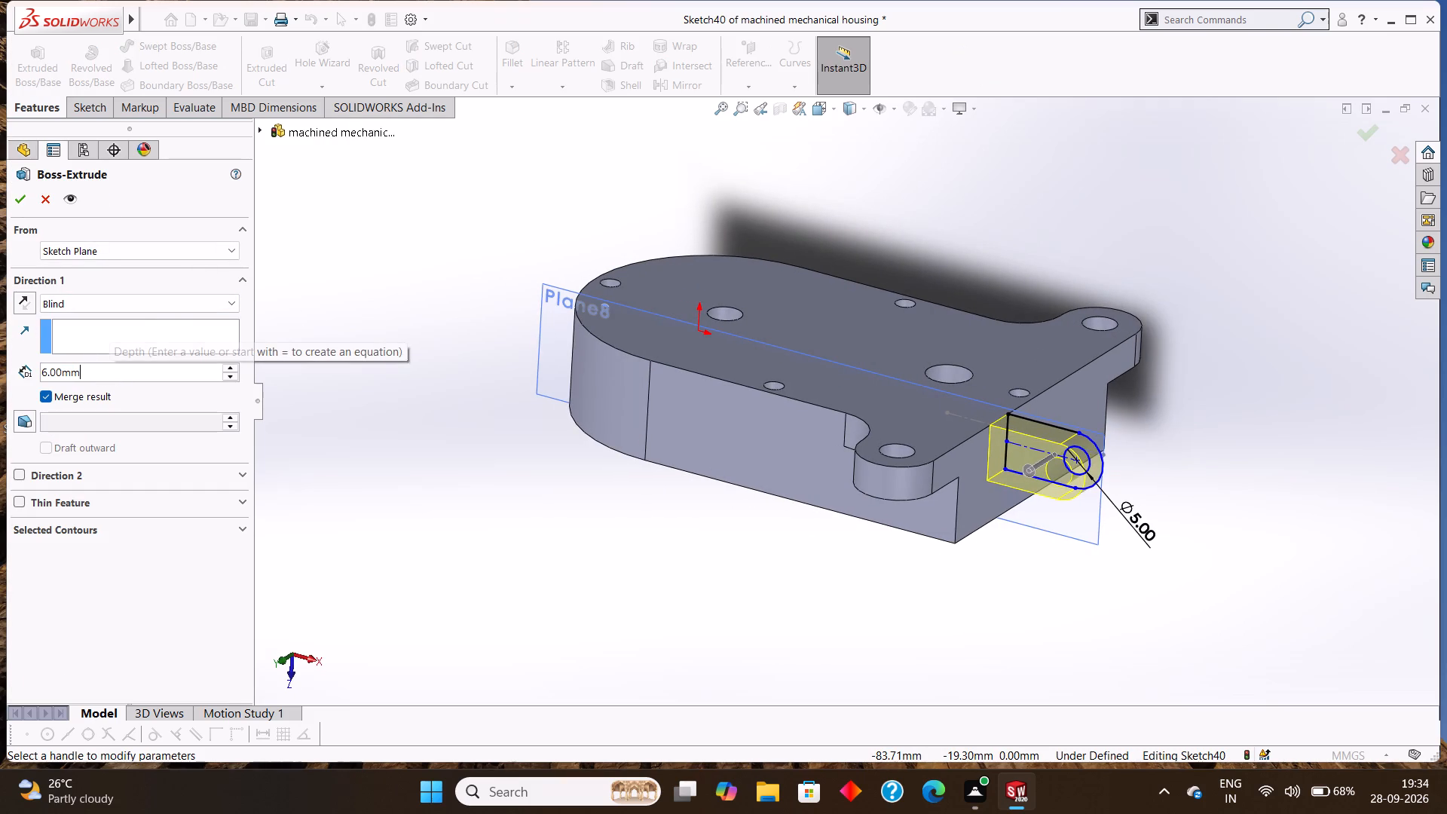
{"action": "left_click_drag", "start_coordinate": [115, 371], "coordinate": [20, 371]}
{"action": "left_click_drag", "start_coordinate": [96, 372], "coordinate": [28, 373]}
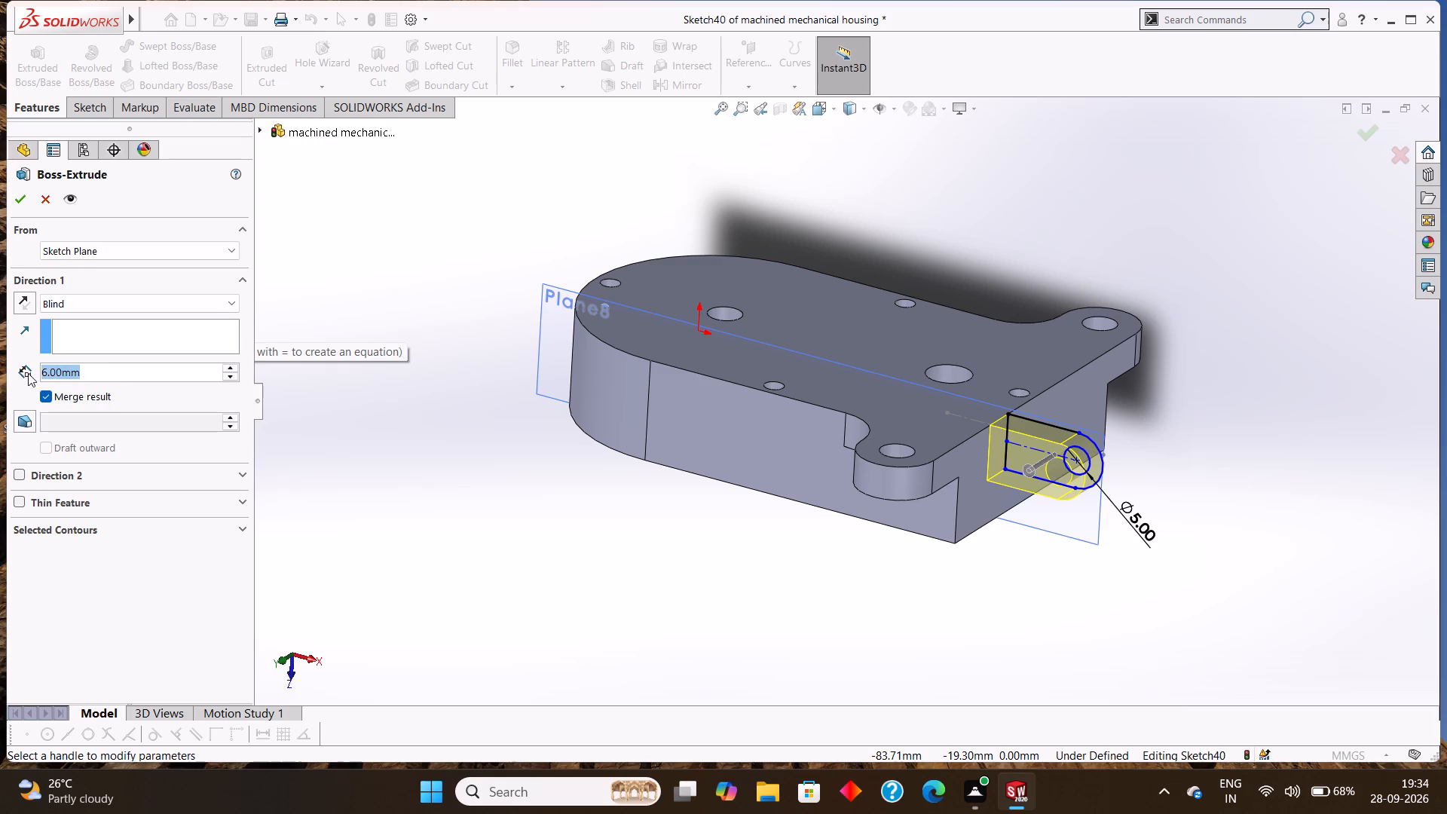
{"action": "key", "text": "5"}
{"action": "key", "text": "Return"}
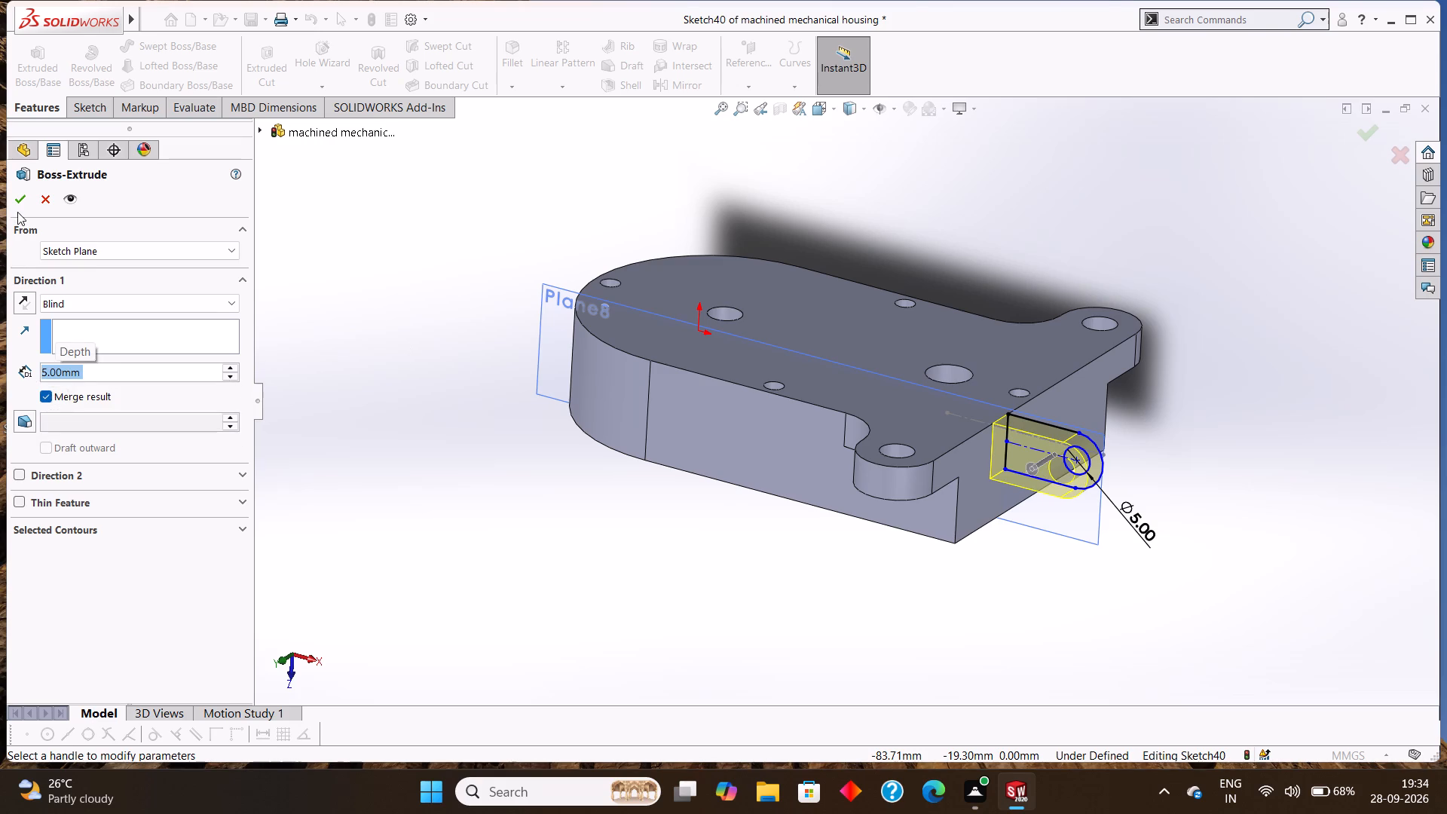
{"action": "left_click", "coordinate": [18, 204]}
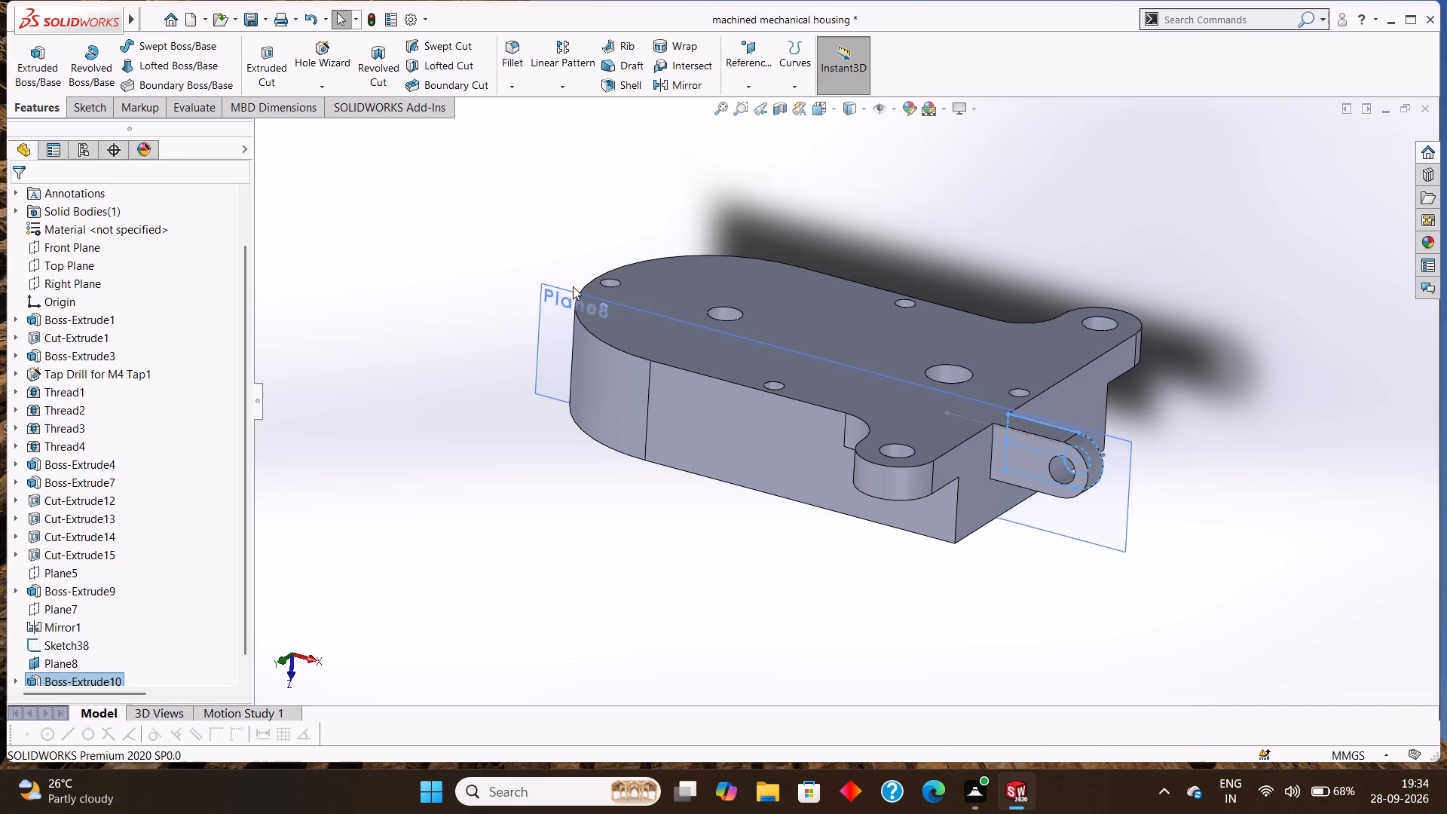
Hide the reference plane that carries the lug sketch.
{"action": "right_click", "coordinate": [558, 289]}
{"action": "left_click", "coordinate": [611, 270]}
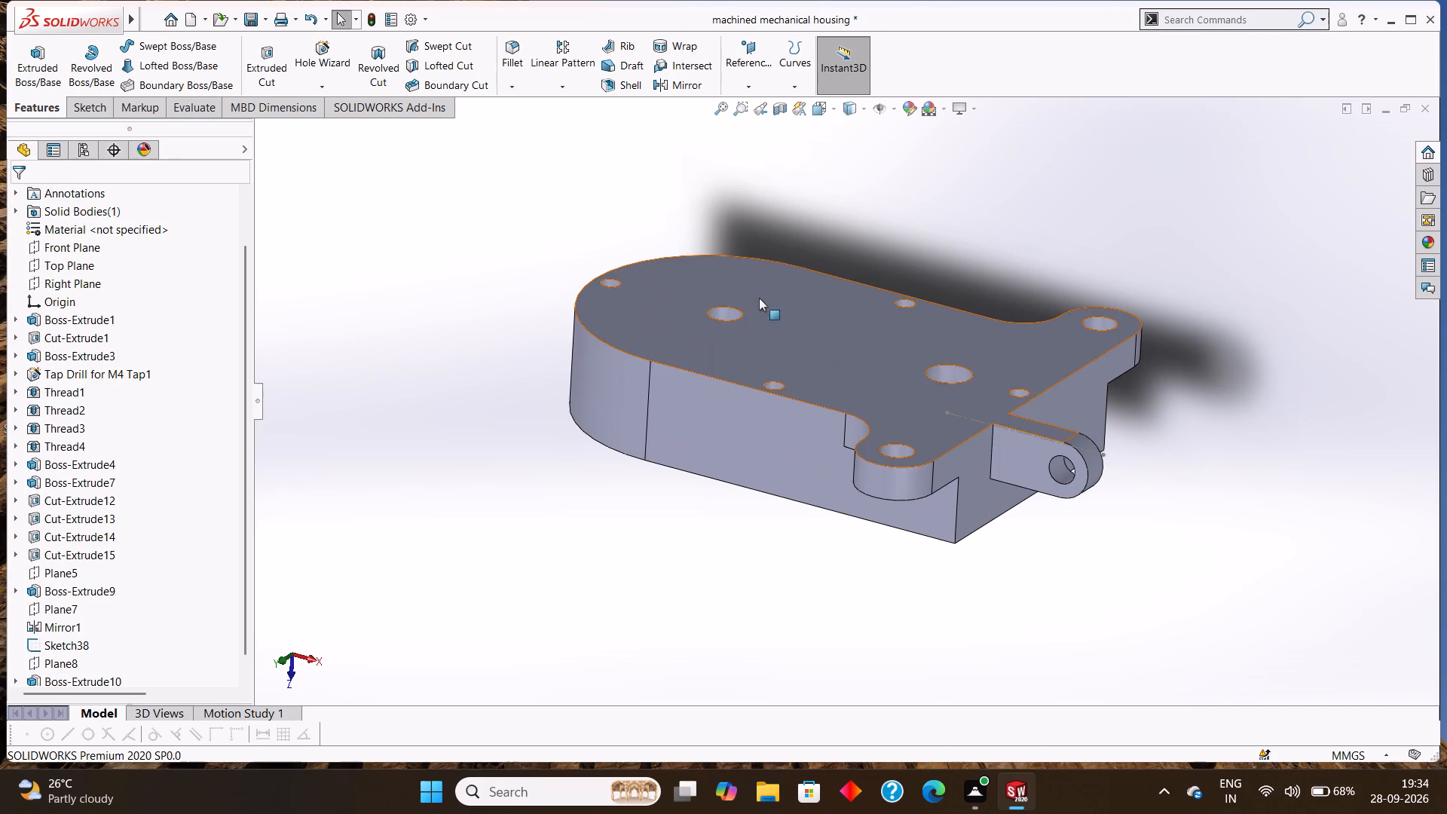
Create a reference plane from the Top Plane with a 0 mm offset.
{"action": "left_click", "coordinate": [740, 81]}
{"action": "left_click", "coordinate": [754, 98]}
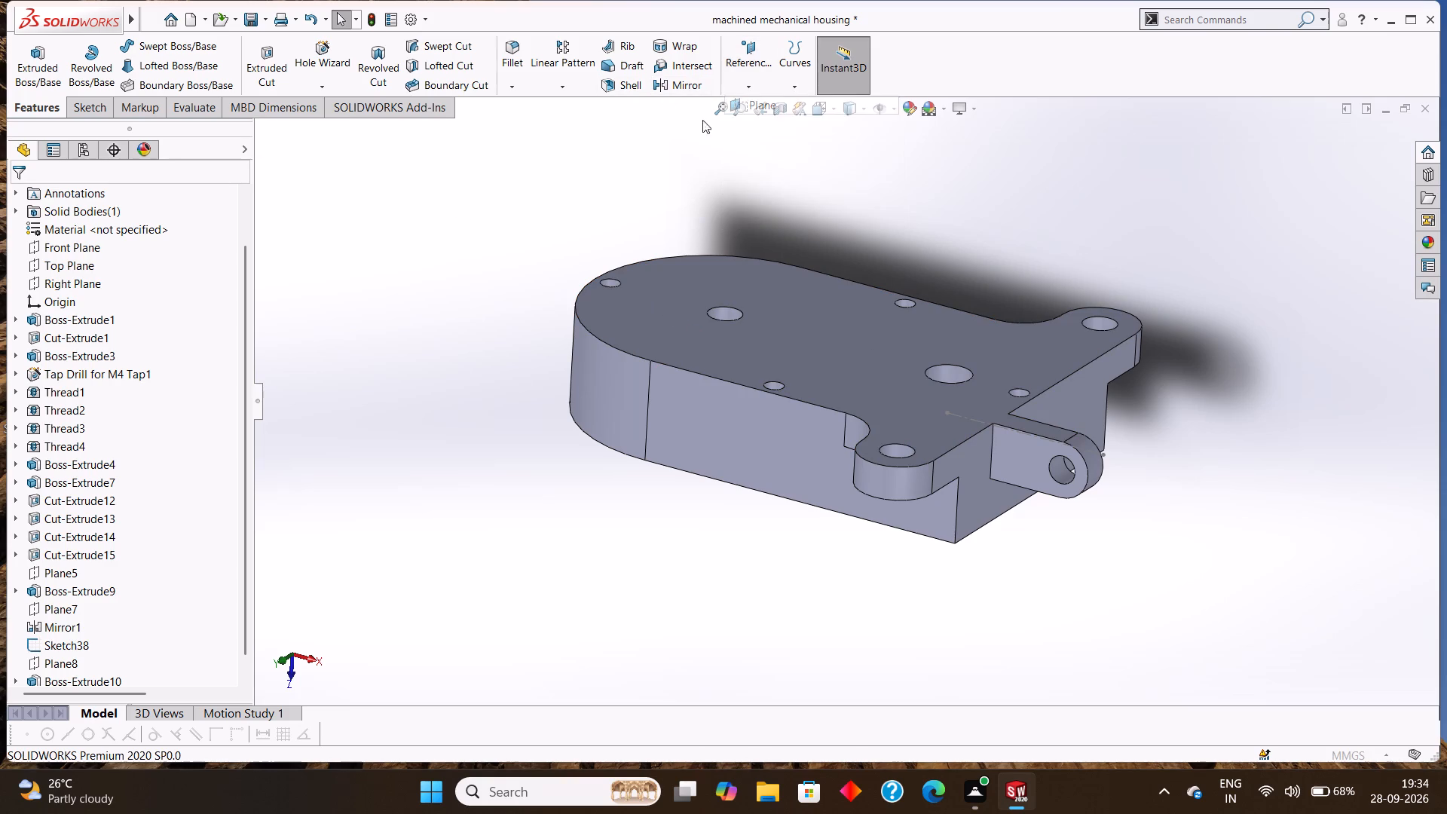
{"action": "left_click", "coordinate": [265, 125]}
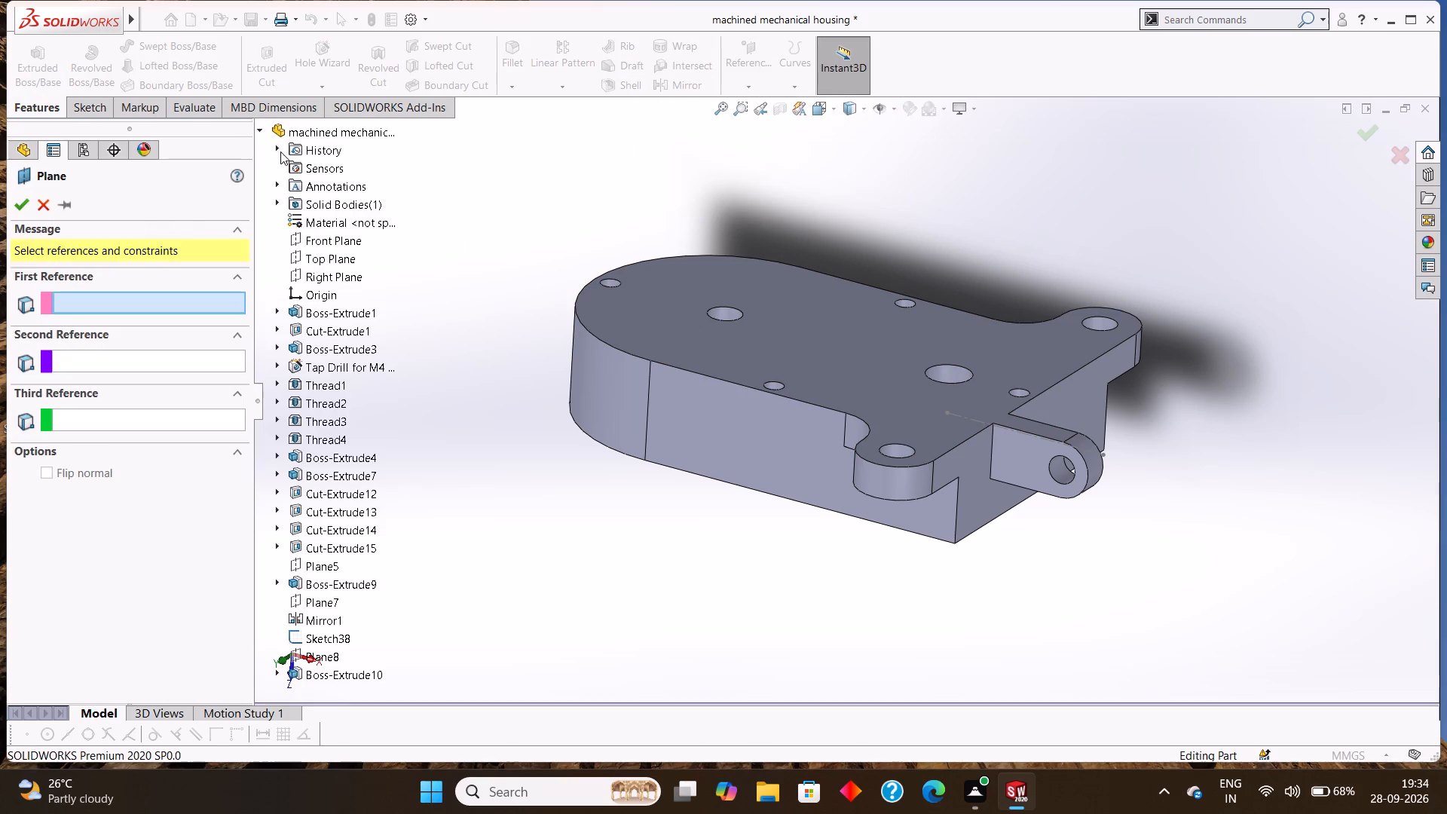
{"action": "left_click", "coordinate": [331, 257]}
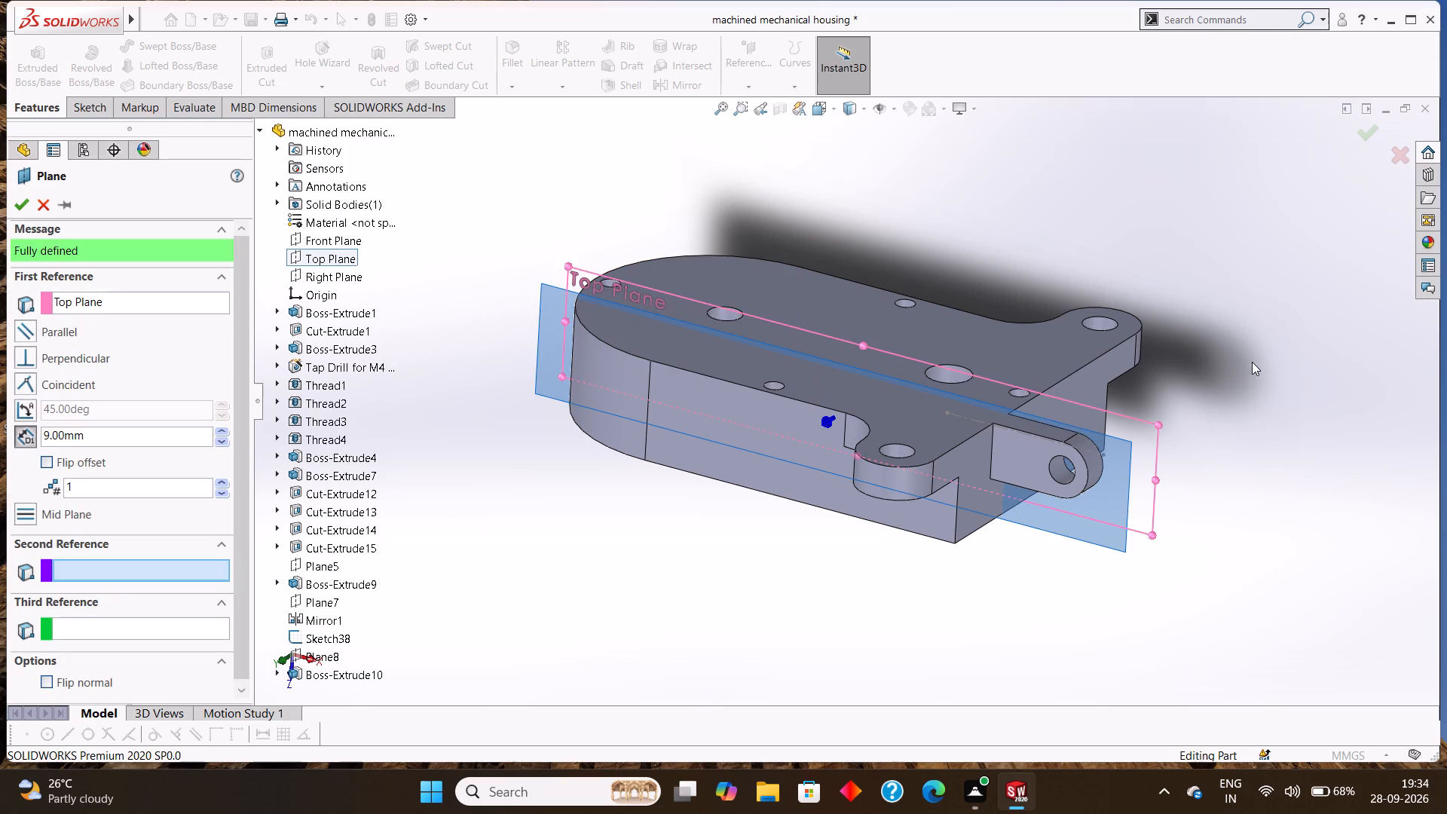
{"action": "left_click_drag", "start_coordinate": [102, 429], "coordinate": [0, 429]}
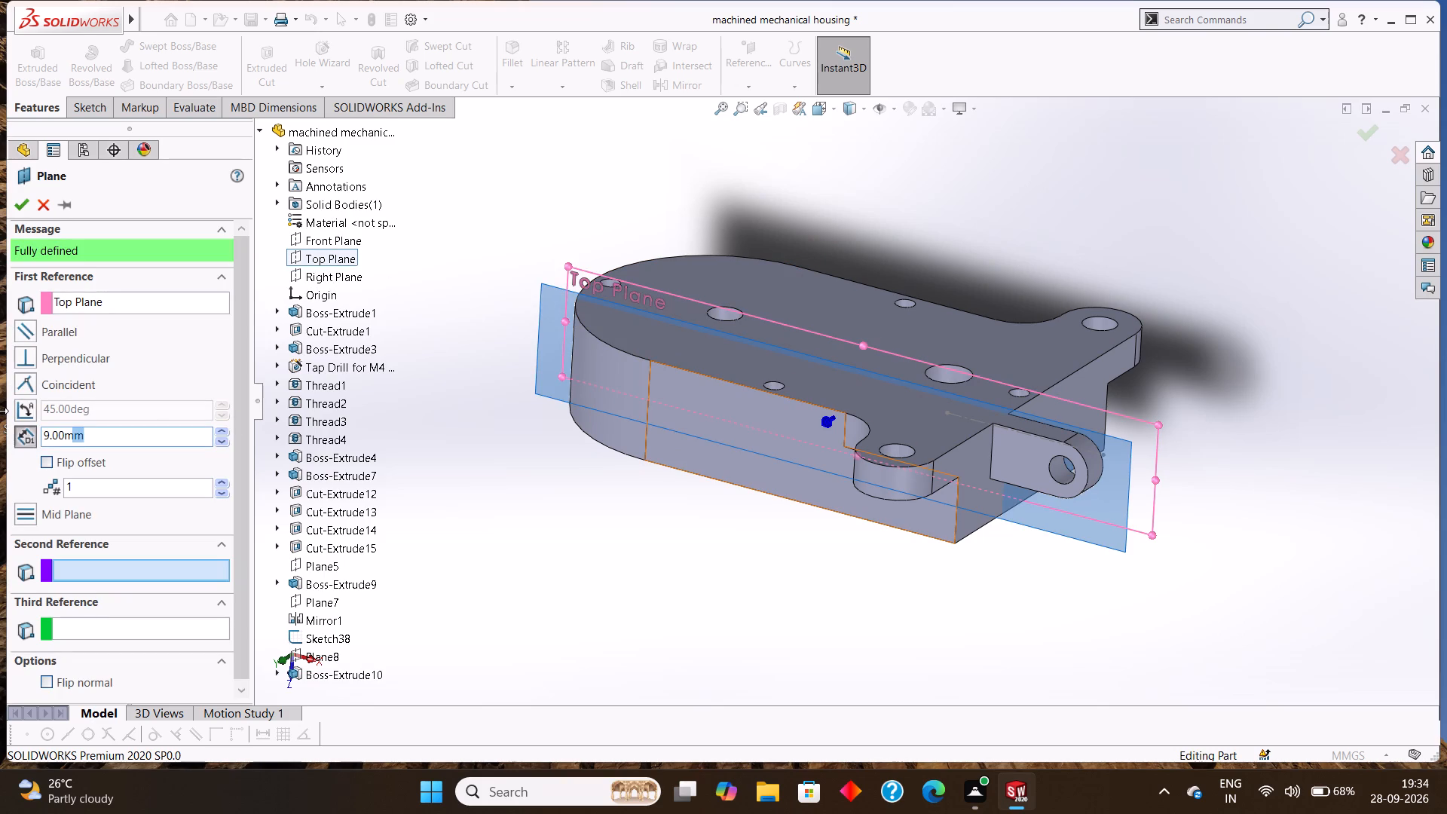
{"action": "key", "text": "0"}
{"action": "key", "text": "Return"}
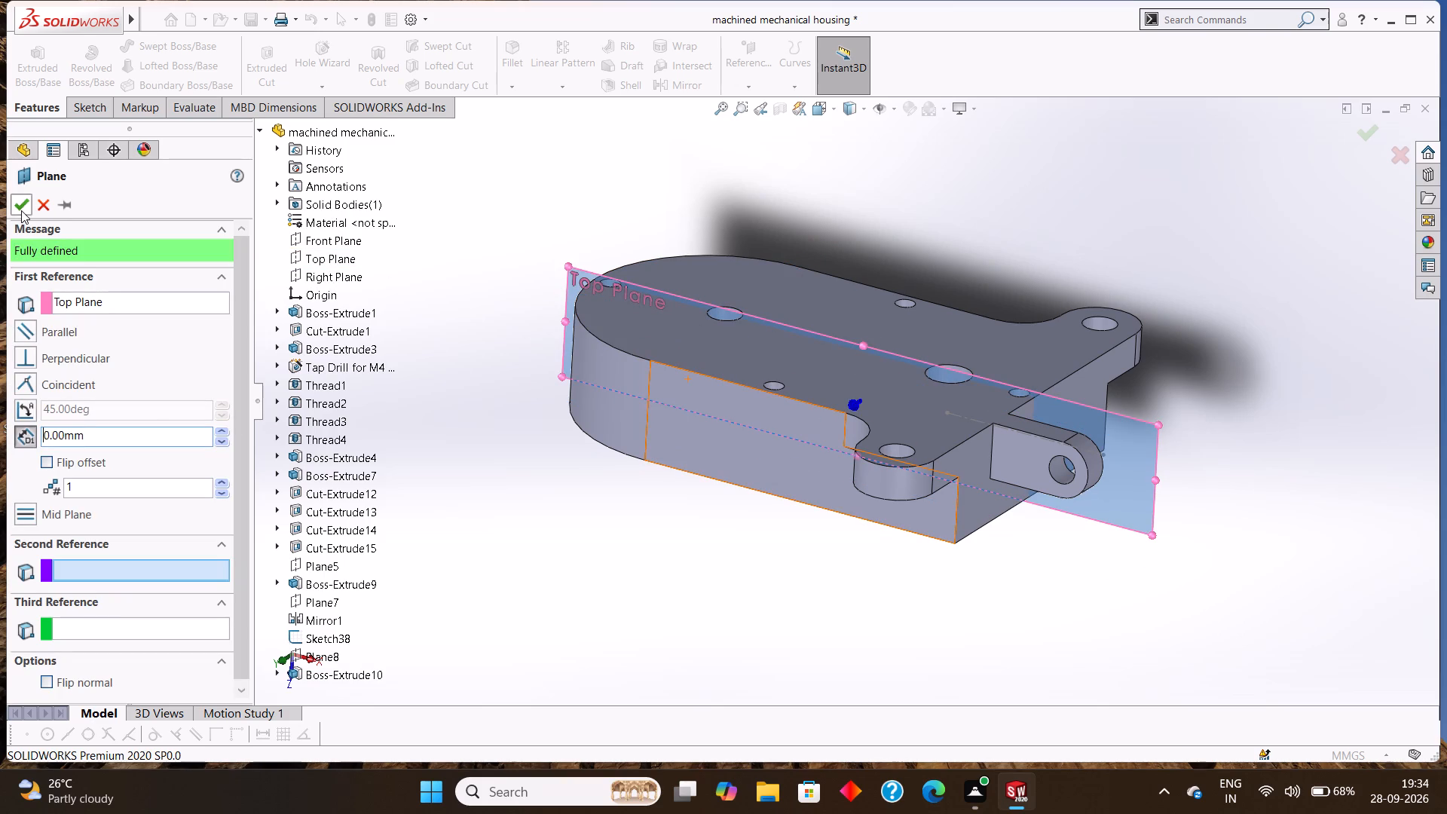
{"action": "left_click", "coordinate": [21, 210]}
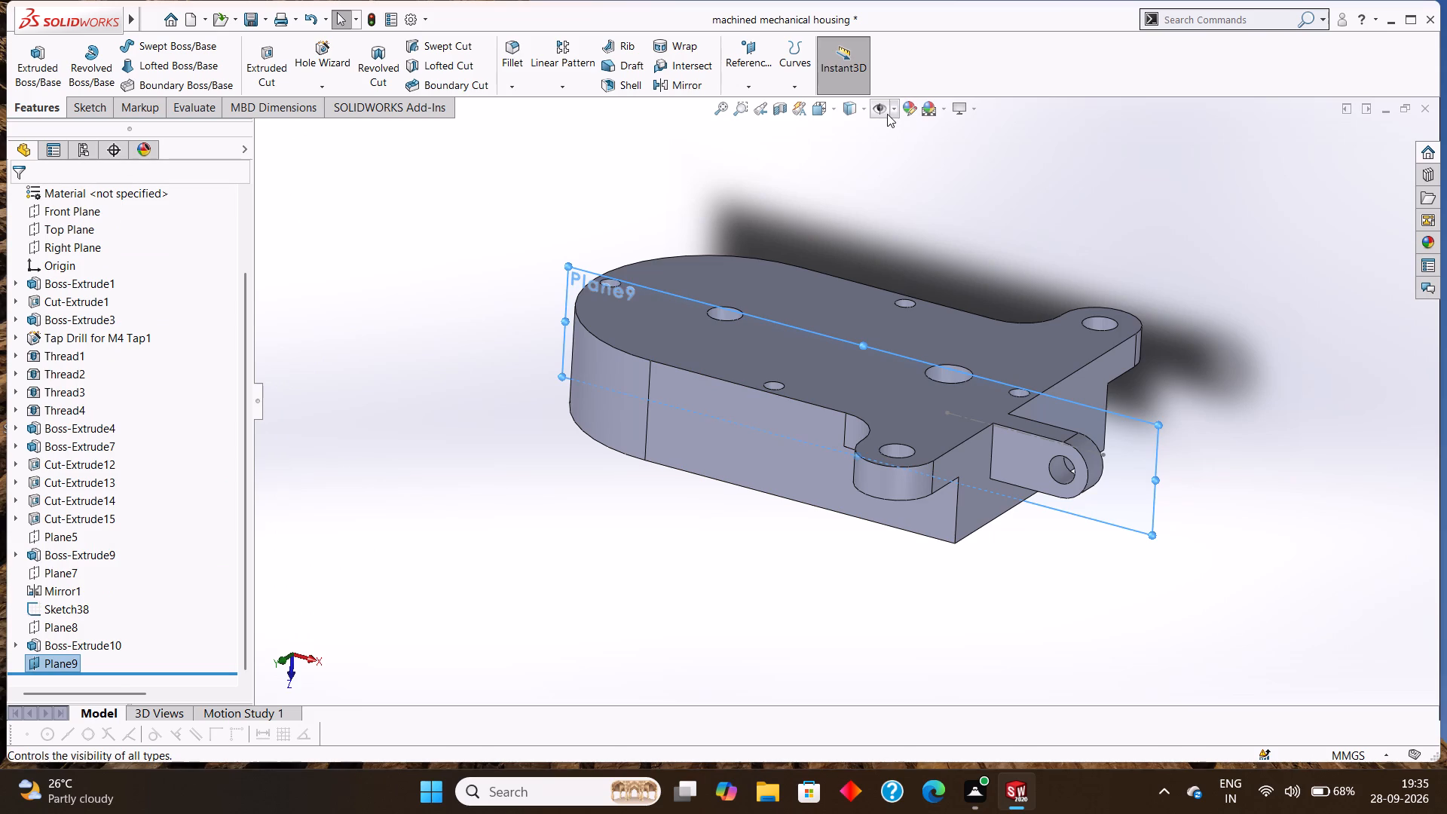
Mirror the extruded lug about the new reference plane through the middle of the housing.
{"action": "left_click", "coordinate": [574, 86]}
{"action": "left_click", "coordinate": [586, 140]}
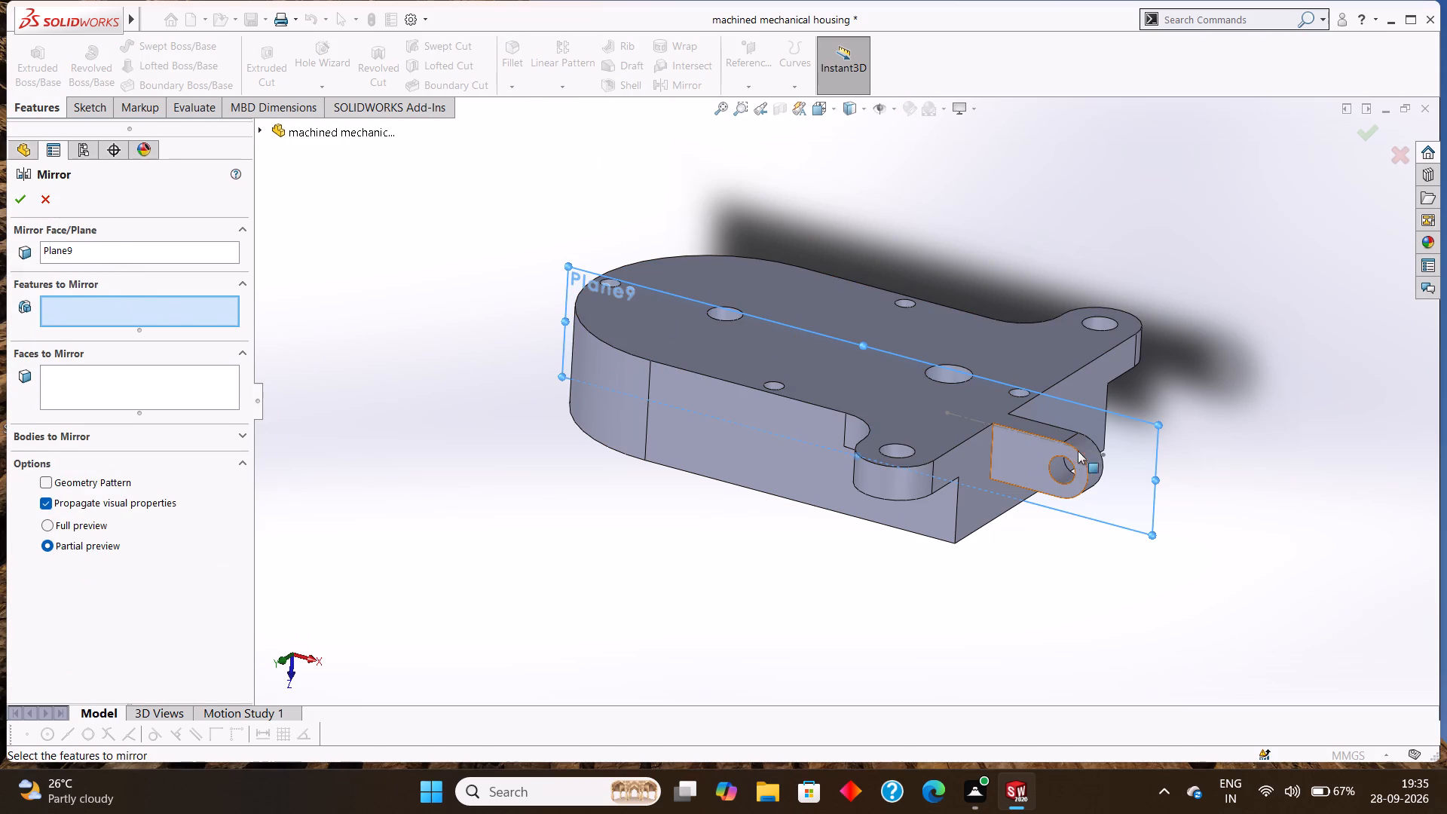
{"action": "left_click", "coordinate": [1038, 450]}
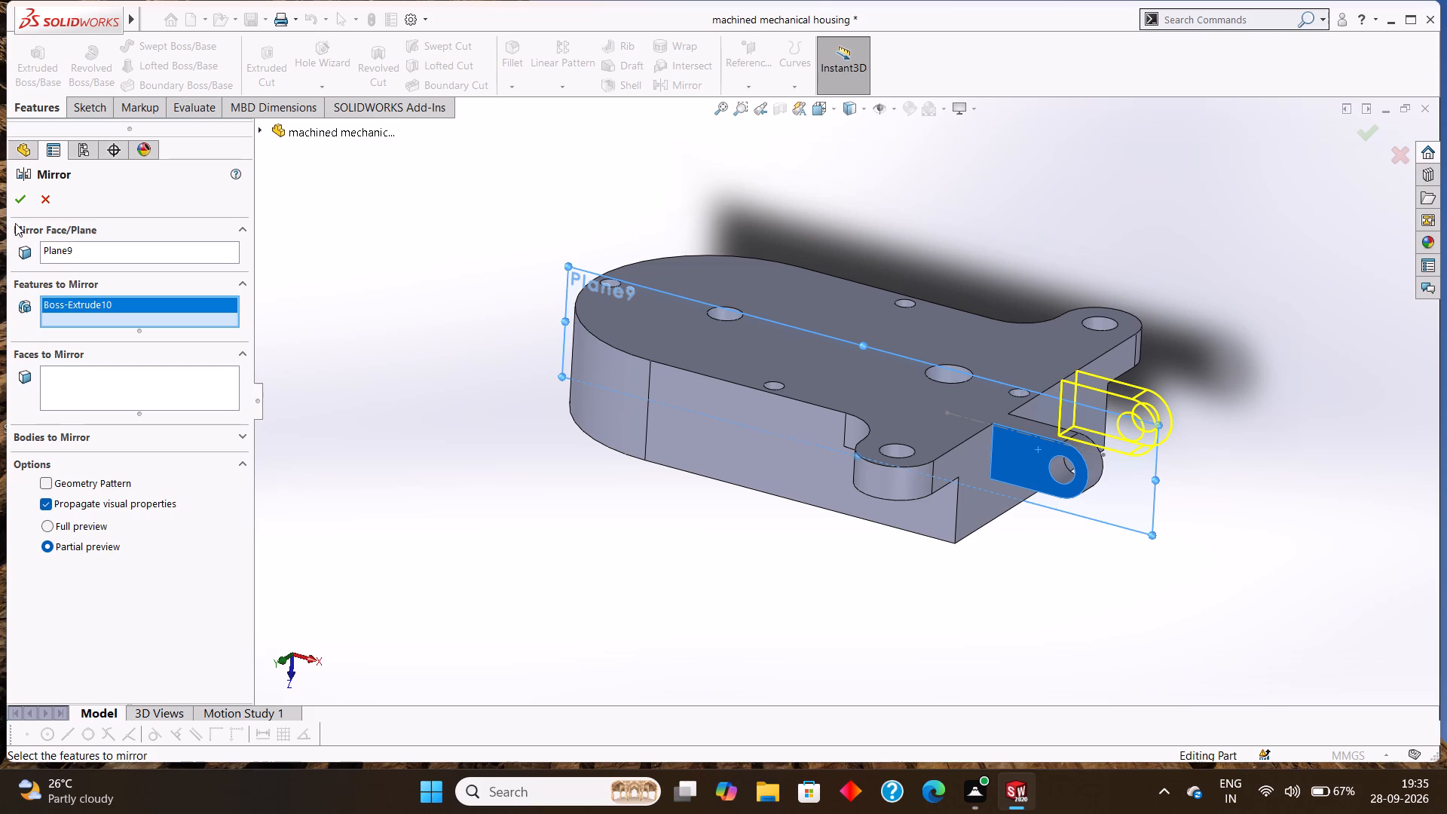
{"action": "left_click", "coordinate": [20, 202]}
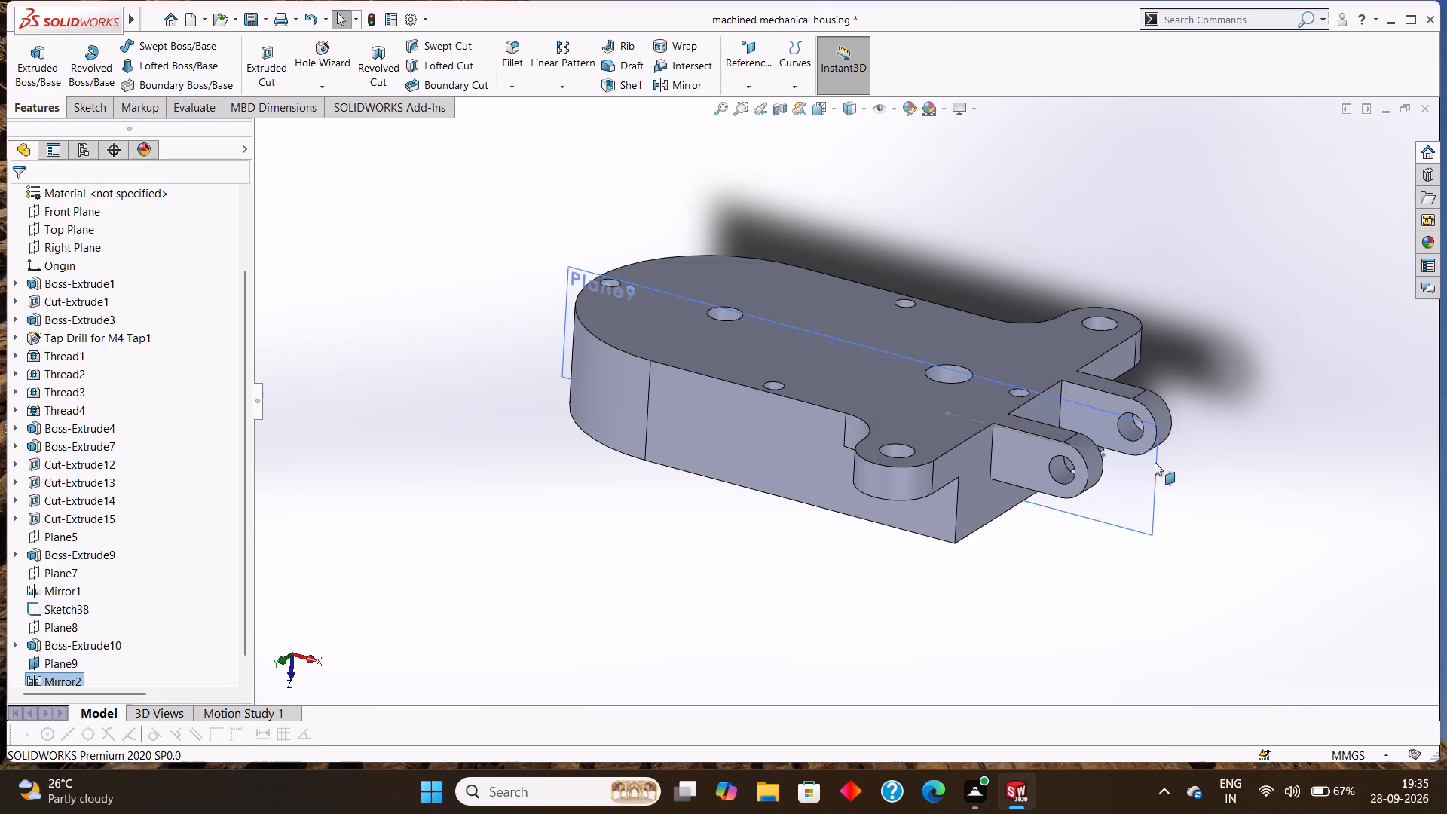
Hide the mirror plane and the centerline sketch (Sketch38) extending between the two lugs.
{"action": "right_click", "coordinate": [1151, 464]}
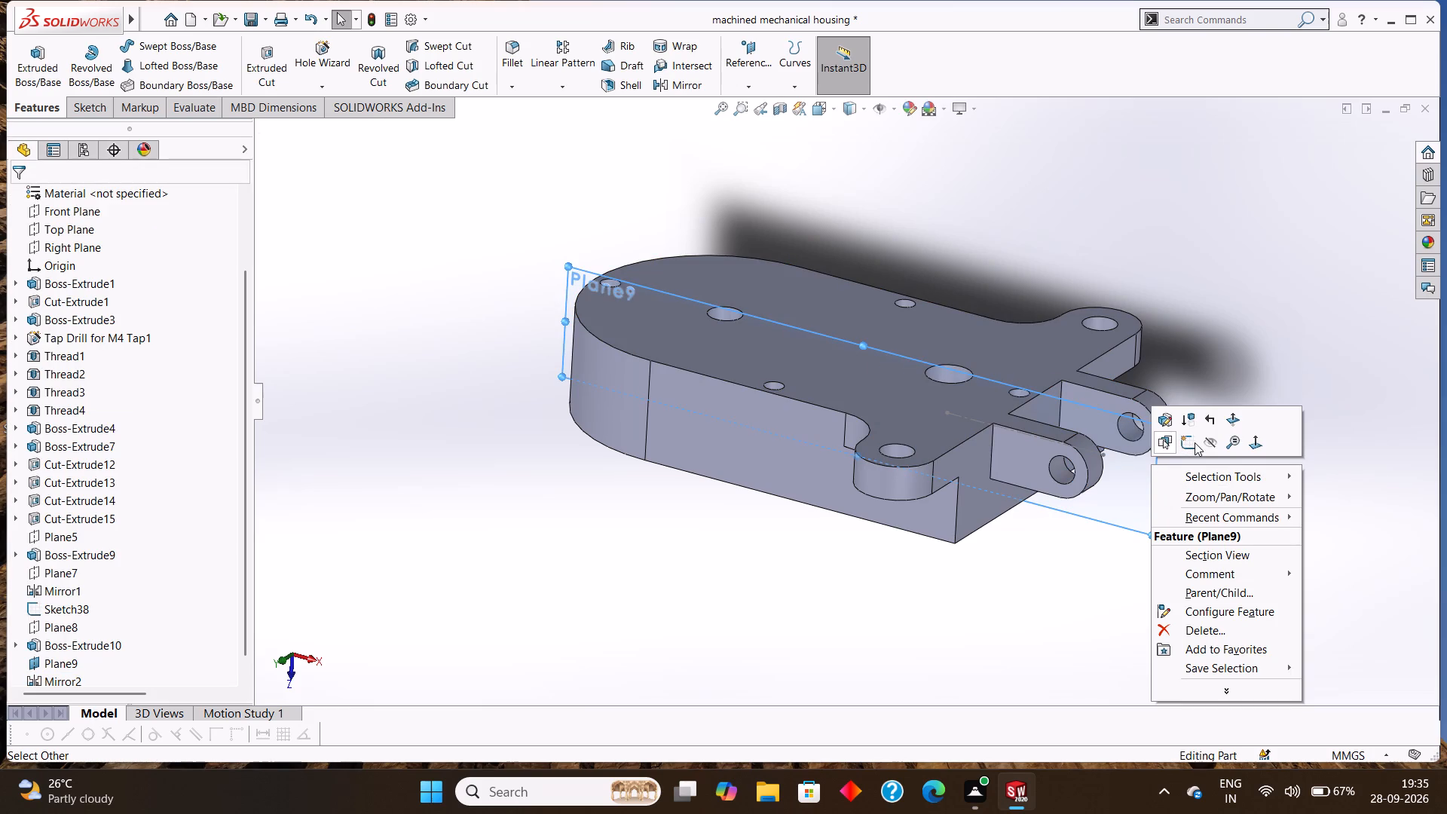
{"action": "left_click", "coordinate": [1210, 443]}
{"action": "middle_click_drag", "start_coordinate": [1167, 590], "coordinate": [1176, 315]}
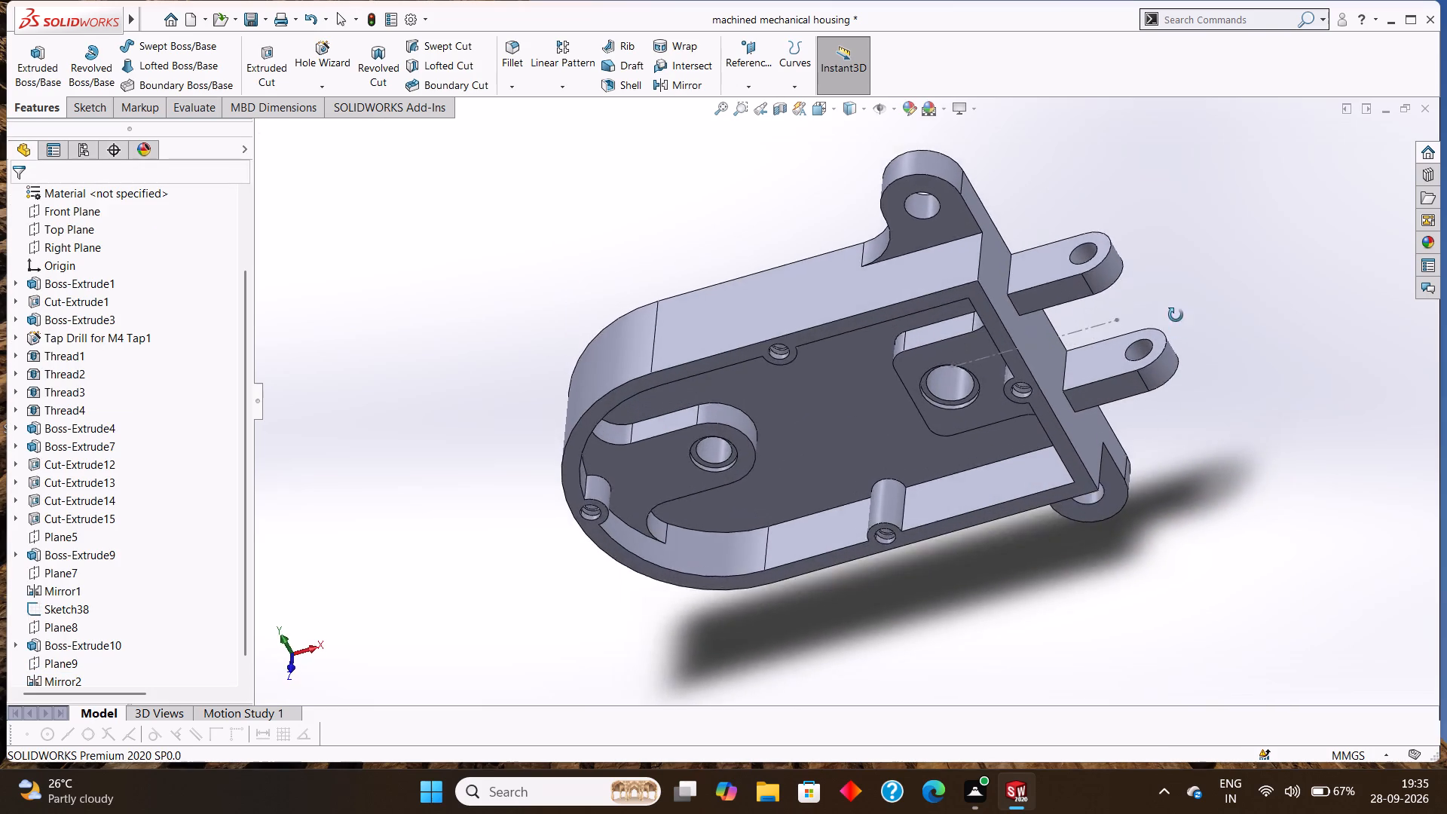
{"action": "middle_click_drag", "start_coordinate": [1176, 315], "coordinate": [1177, 273]}
{"action": "middle_click_drag", "start_coordinate": [1173, 283], "coordinate": [1156, 191]}
{"action": "scroll", "coordinate": [1155, 193], "scroll_direction": "up", "scroll_amount": 1}
{"action": "middle_click_drag", "start_coordinate": [1200, 388], "coordinate": [1222, 313]}
{"action": "right_click", "coordinate": [1046, 300]}
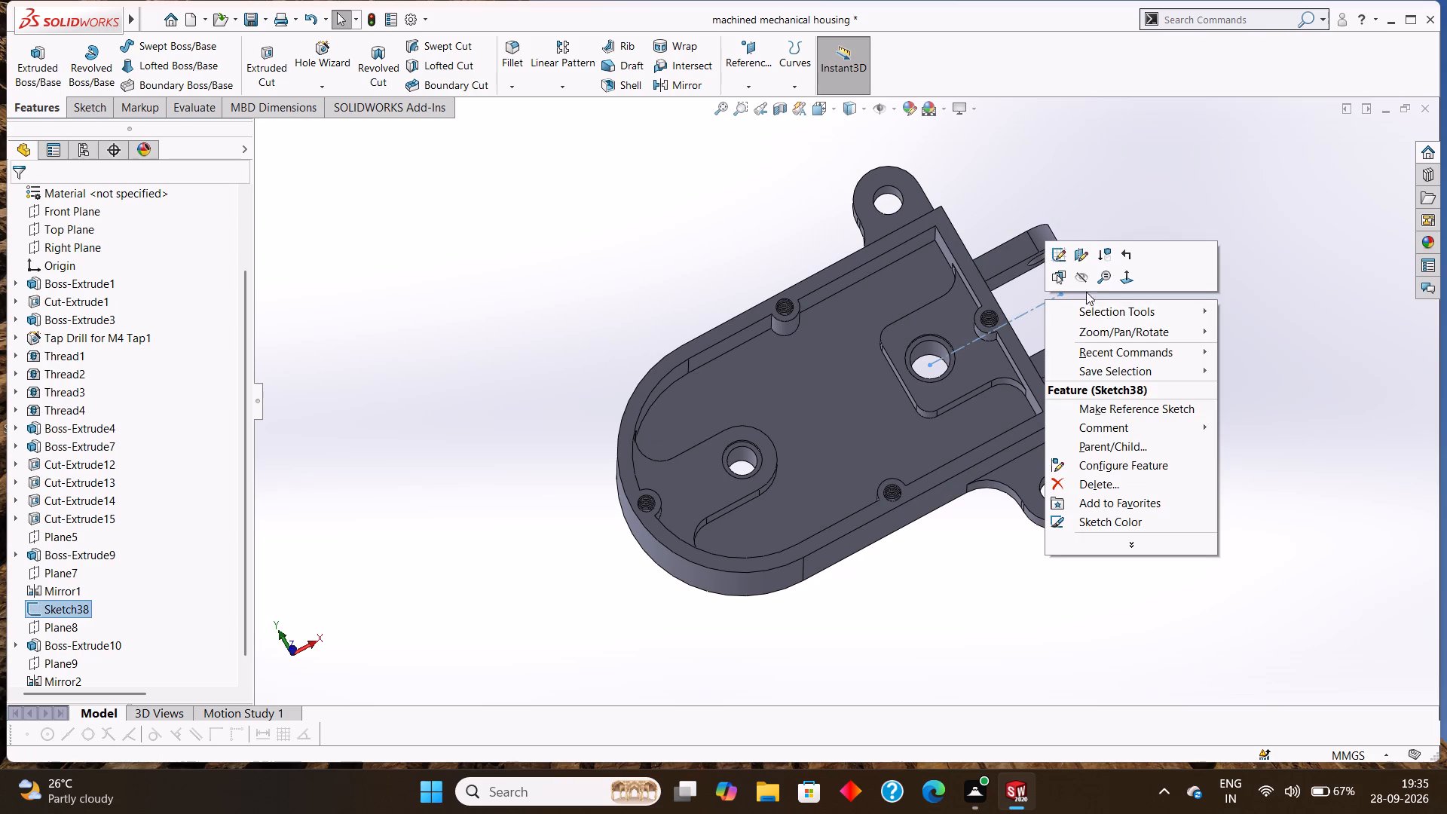
{"action": "left_click", "coordinate": [1081, 280]}
Apply the polished steel metal appearance to the whole housing body.
{"action": "left_click", "coordinate": [1428, 240]}
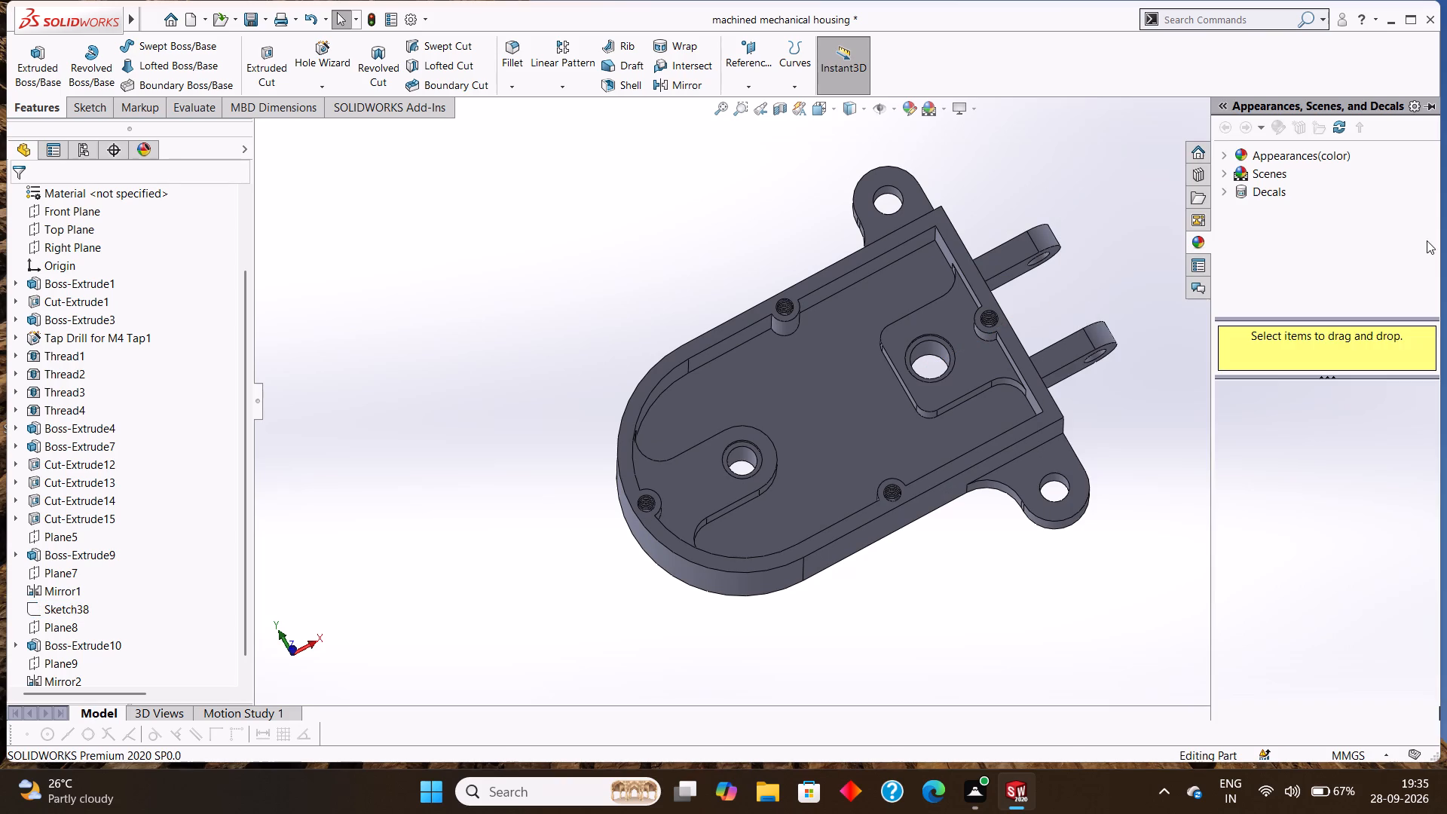
{"action": "left_click", "coordinate": [1248, 158]}
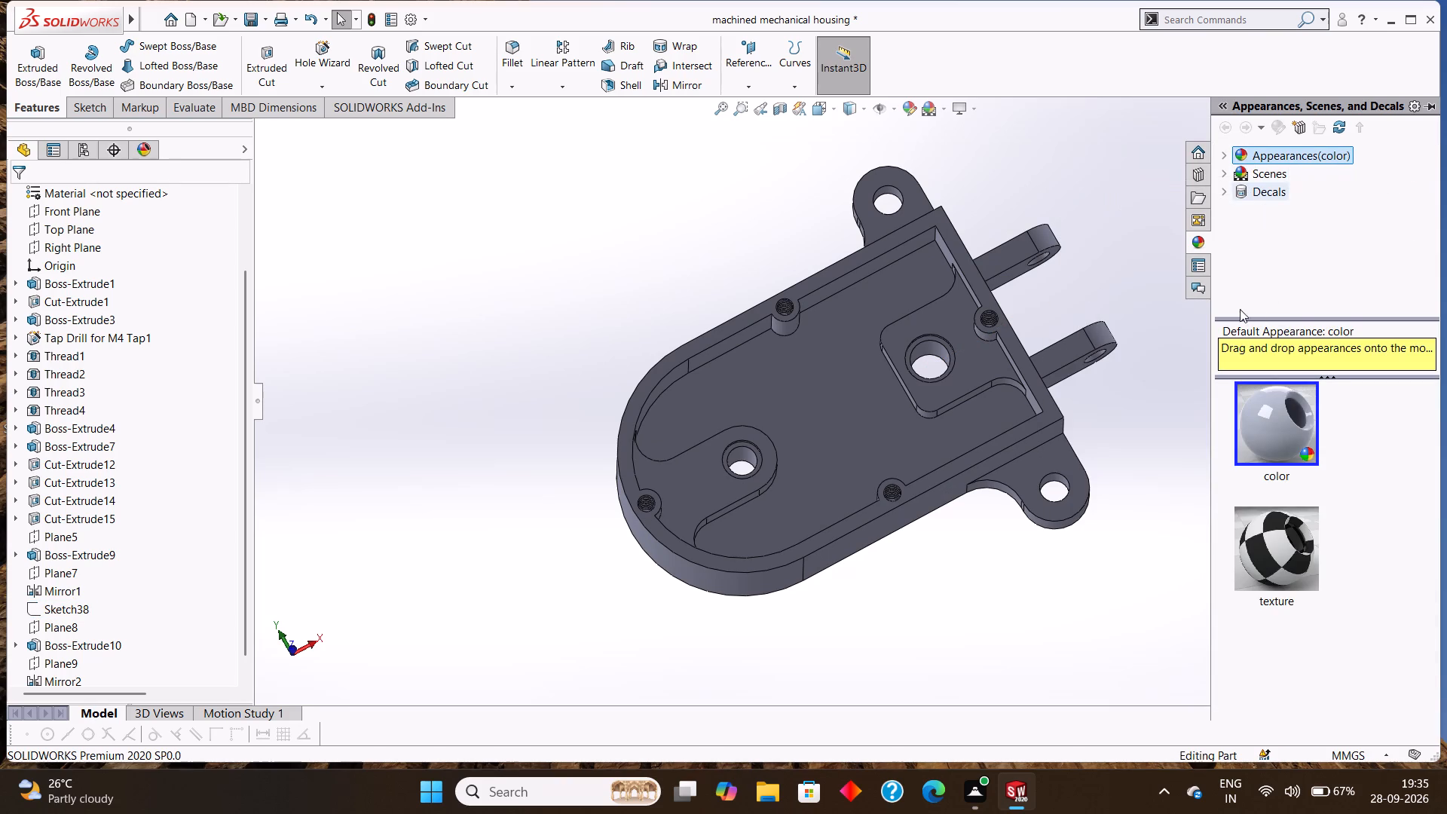
{"action": "left_click", "coordinate": [1222, 156]}
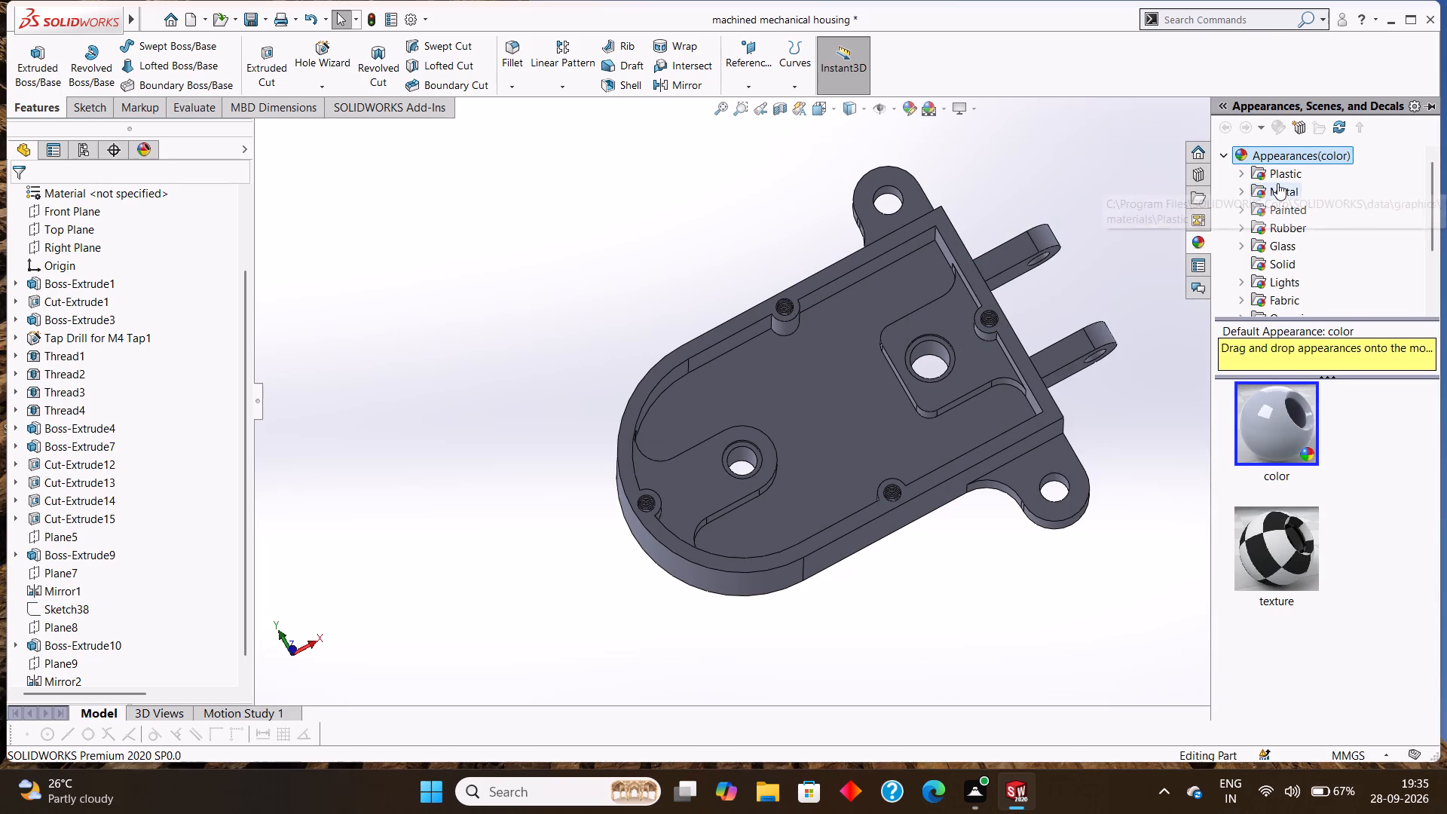
{"action": "left_click", "coordinate": [1274, 189]}
{"action": "left_click_drag", "start_coordinate": [1291, 426], "coordinate": [1292, 426]}
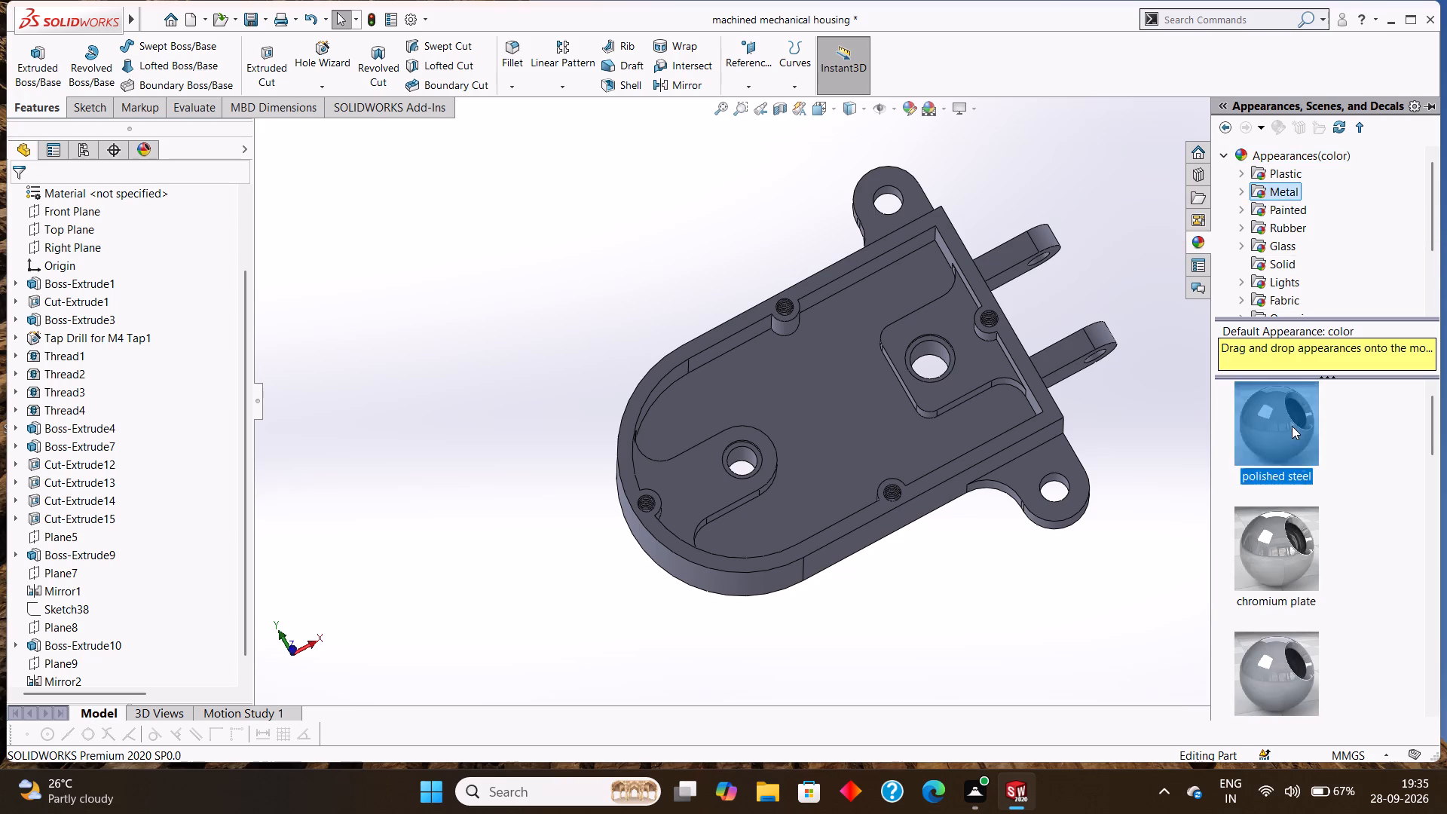
{"action": "left_click_drag", "start_coordinate": [1292, 426], "coordinate": [954, 368]}
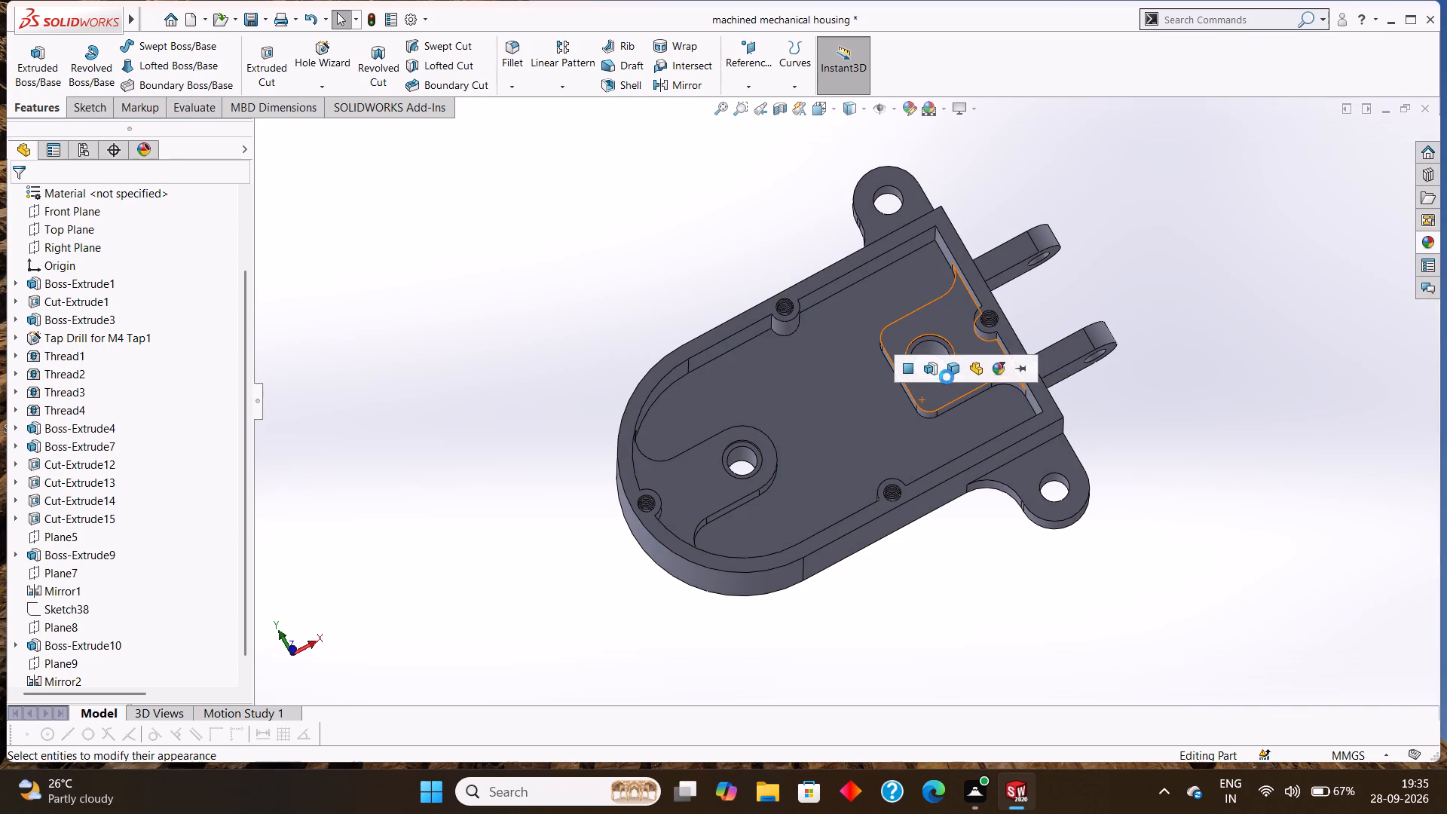
{"action": "left_click", "coordinate": [947, 376]}
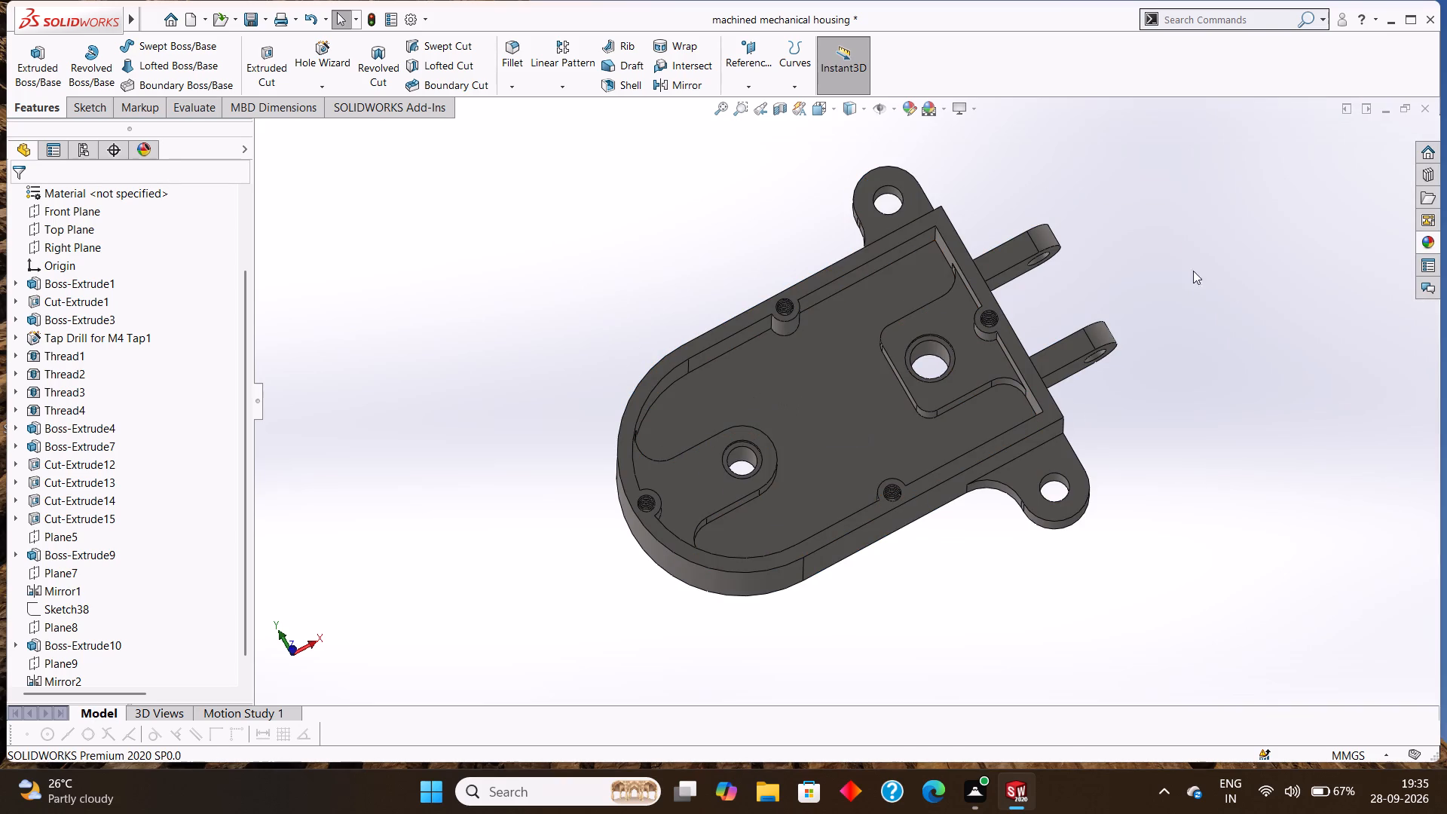
Save the housing part.
{"action": "key", "text": "ctrl+s"}
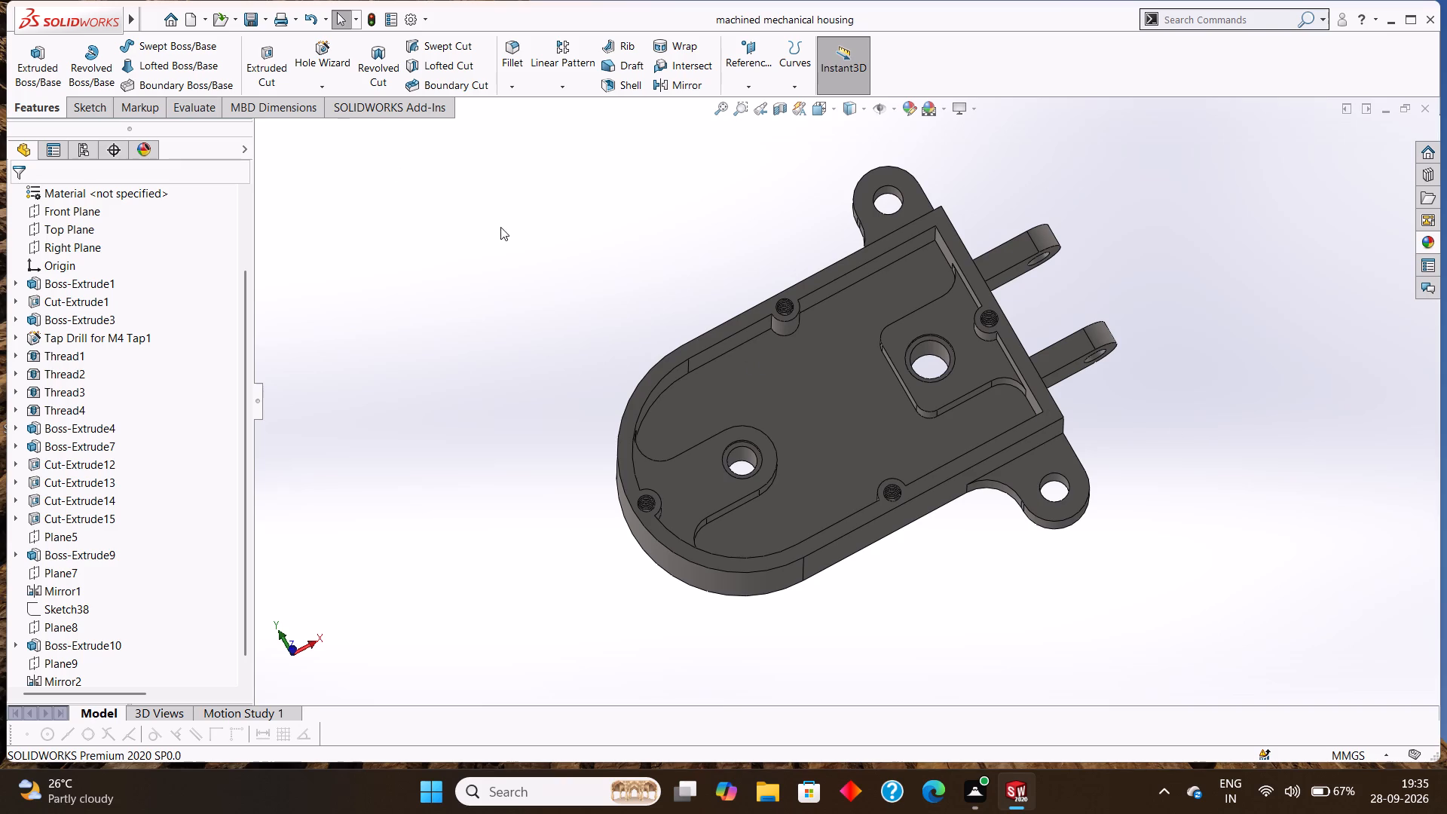
{"action": "key", "text": "ctrl+s"}
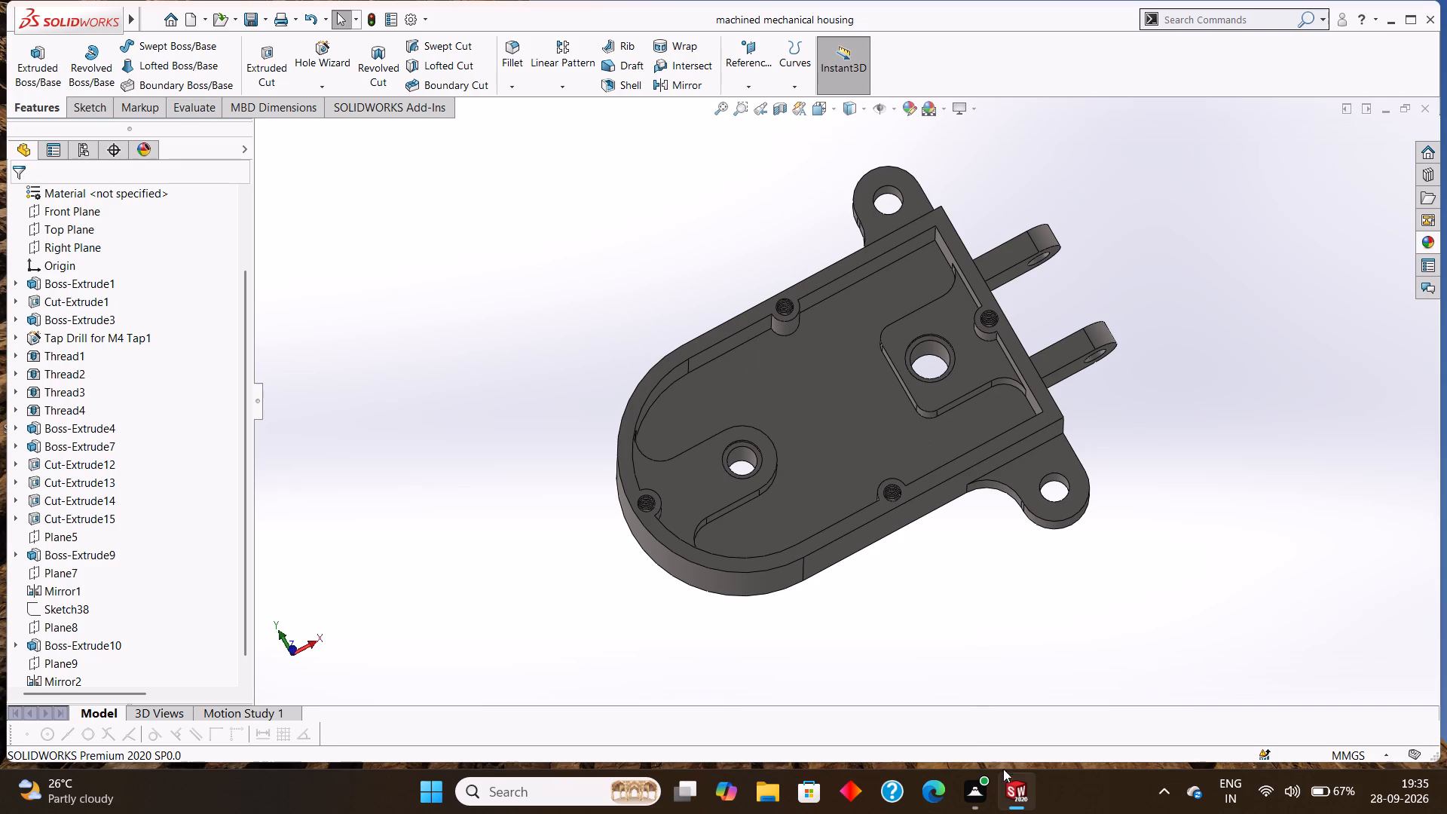
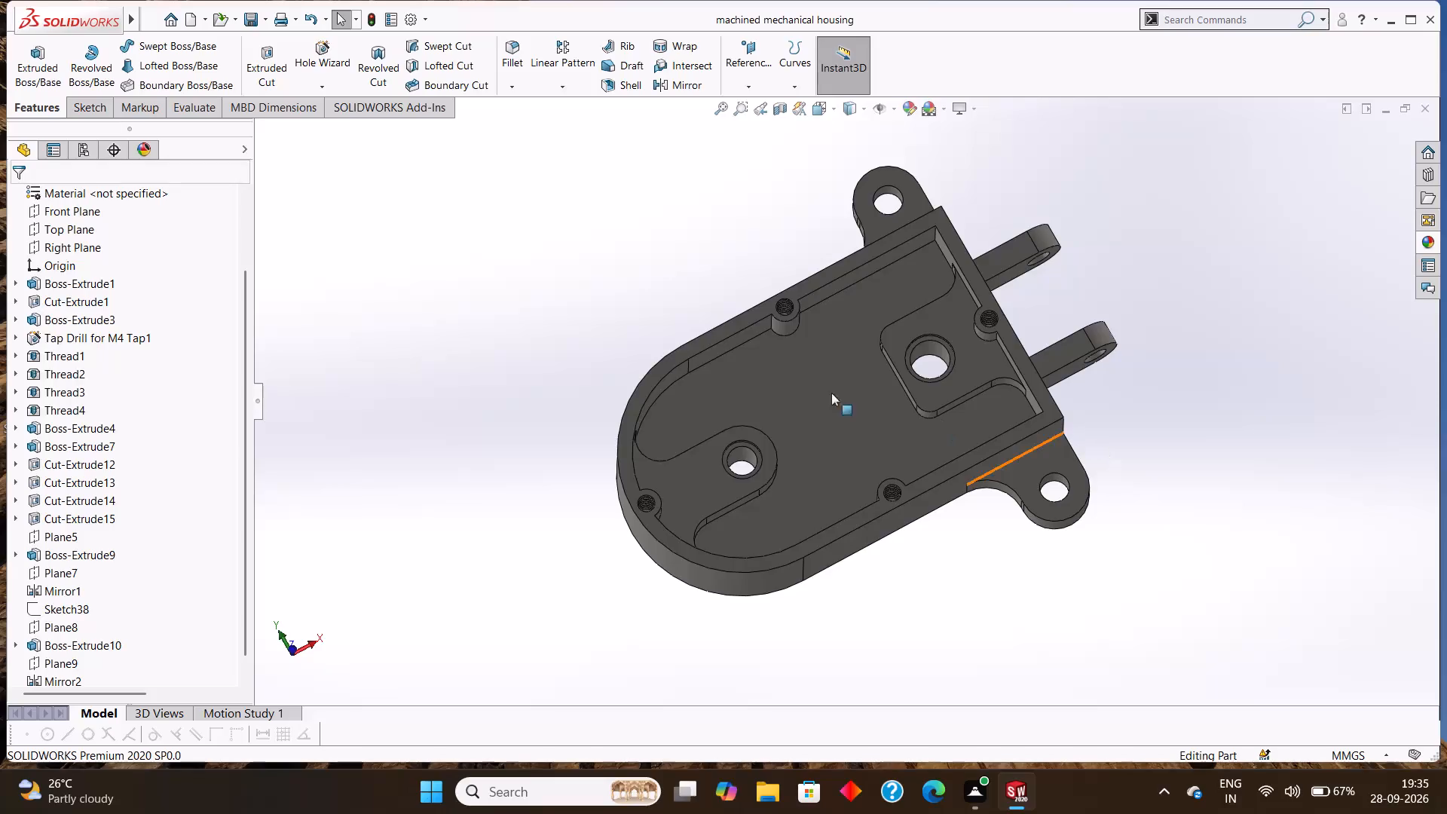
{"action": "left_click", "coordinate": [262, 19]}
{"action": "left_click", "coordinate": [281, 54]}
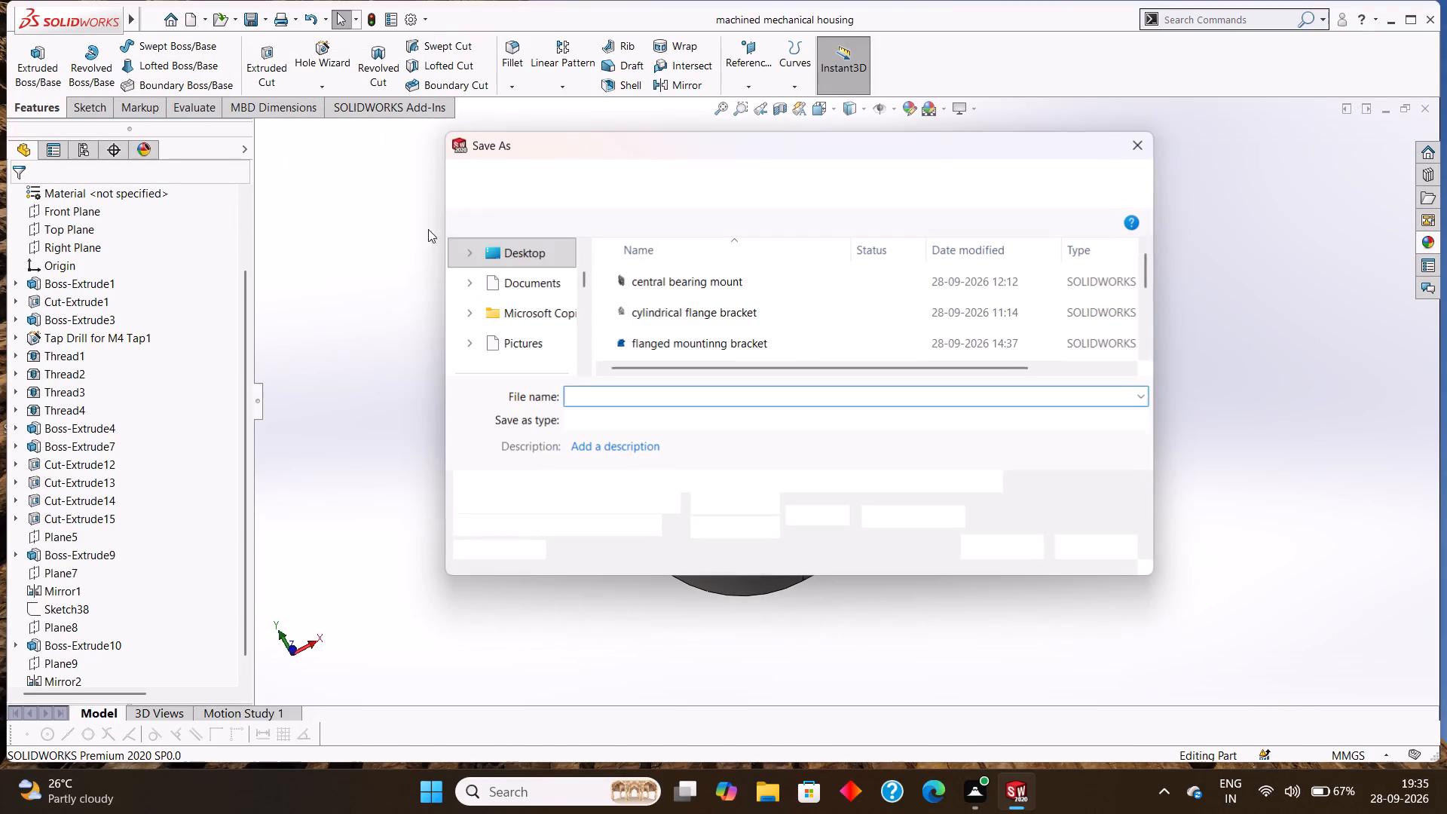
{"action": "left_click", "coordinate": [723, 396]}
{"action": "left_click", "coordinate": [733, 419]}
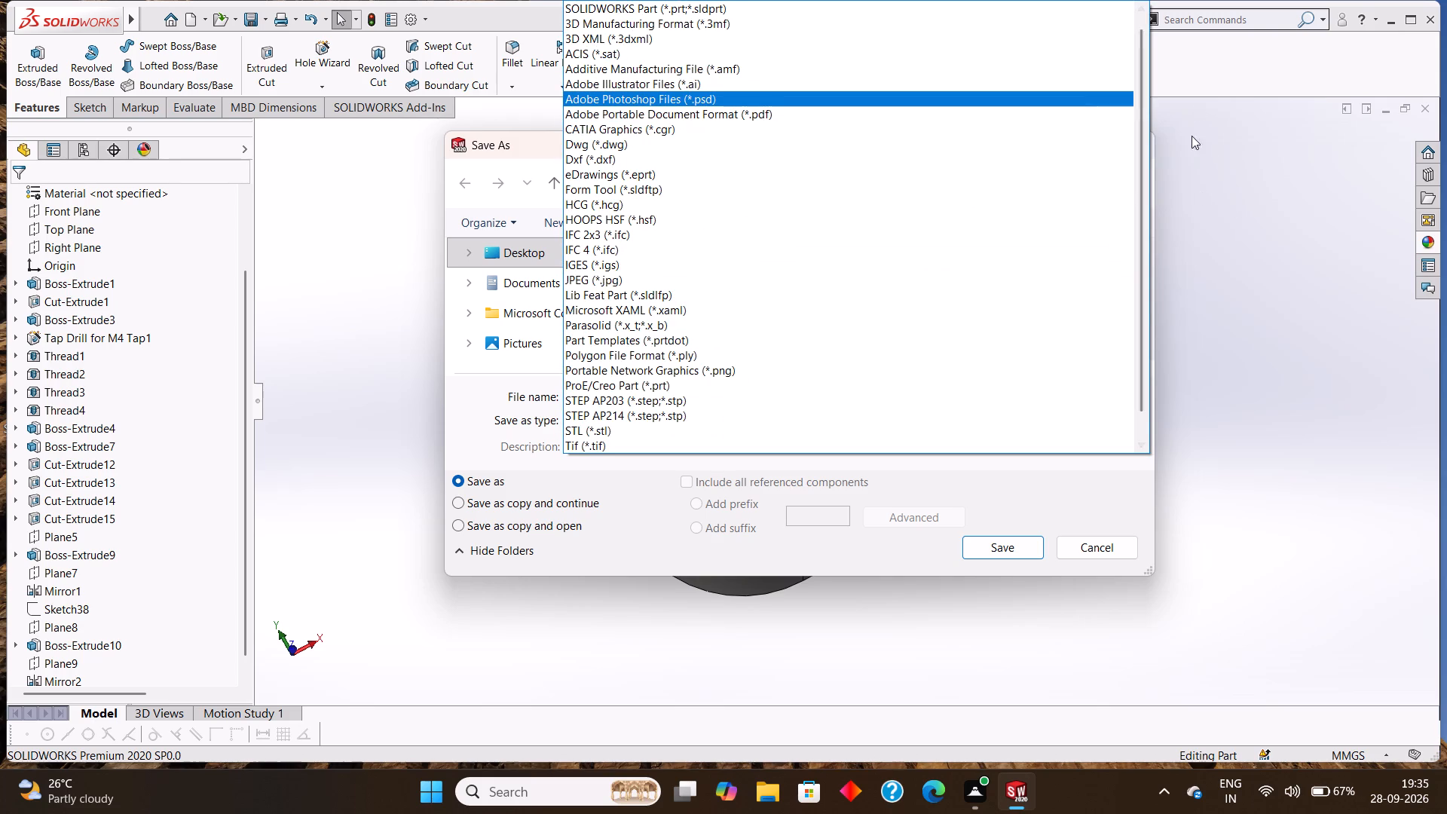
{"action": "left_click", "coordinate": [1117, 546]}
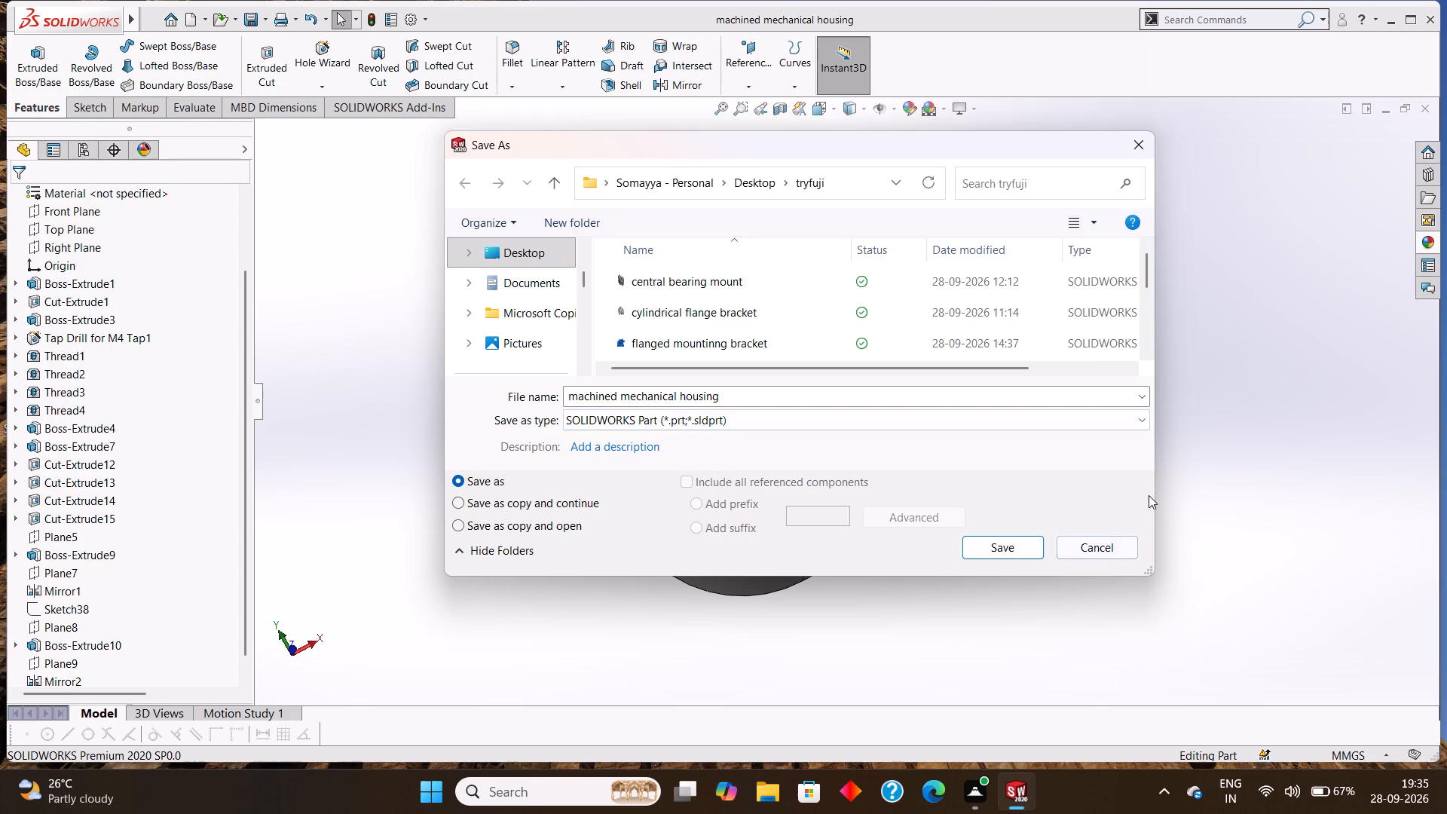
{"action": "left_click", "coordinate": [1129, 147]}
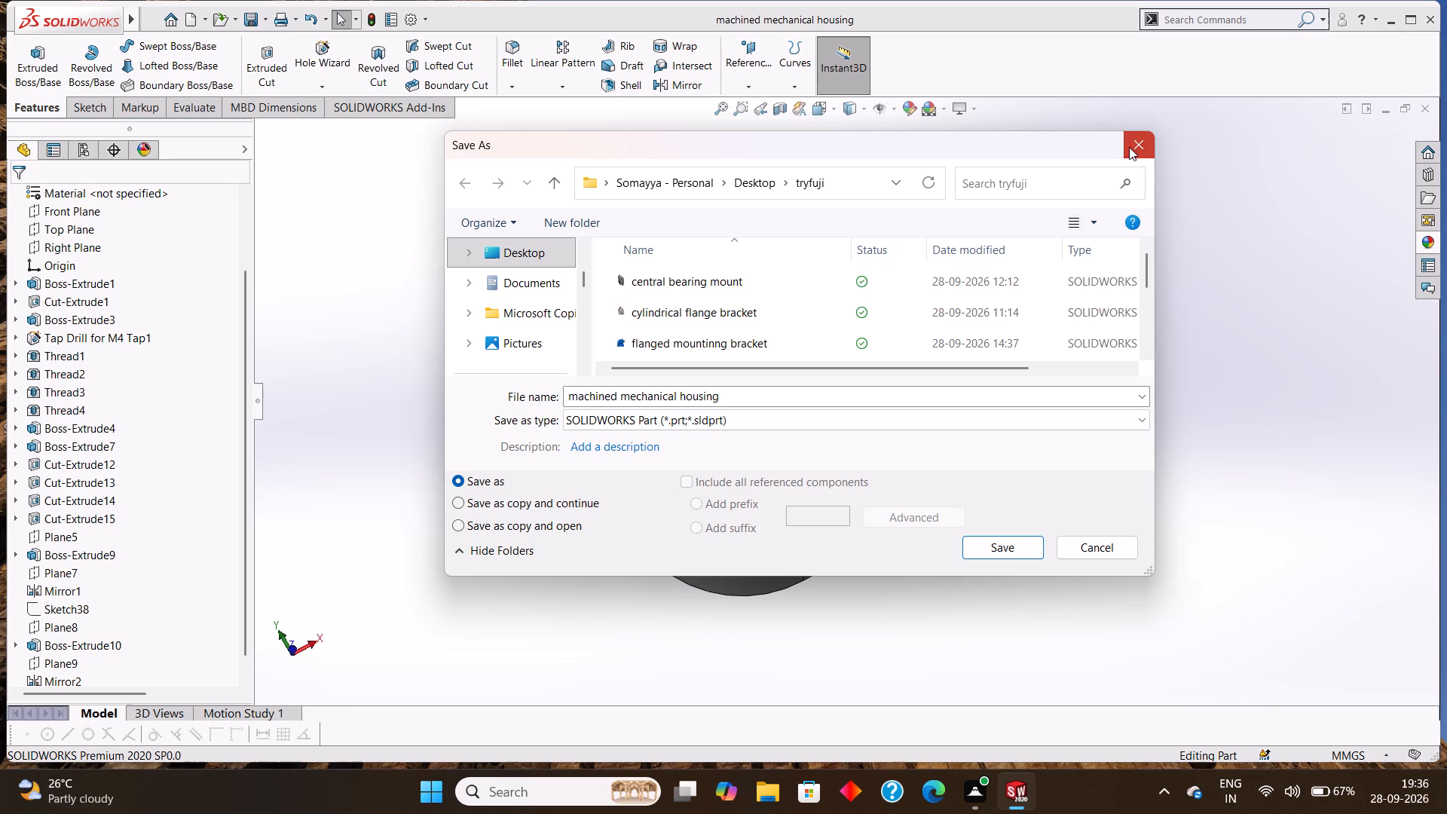
Save the housing part again.
{"action": "key", "text": "ctrl+s"}
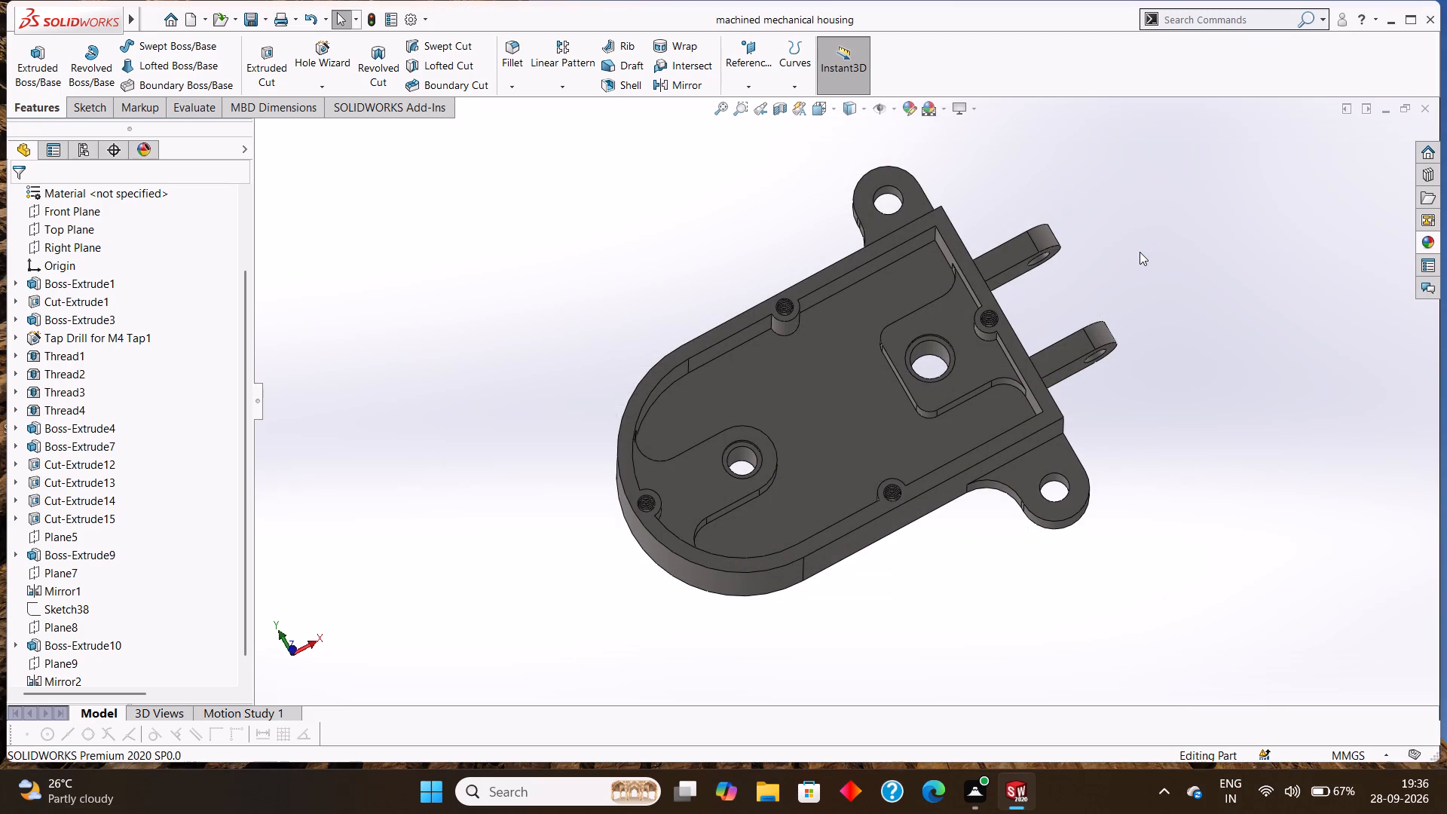
Save a PDF copy of the part as "machined mechanical housing" in the tryfuji folder, using Adobe Portable Document Format (*.pdf).
{"action": "left_click", "coordinate": [268, 23]}
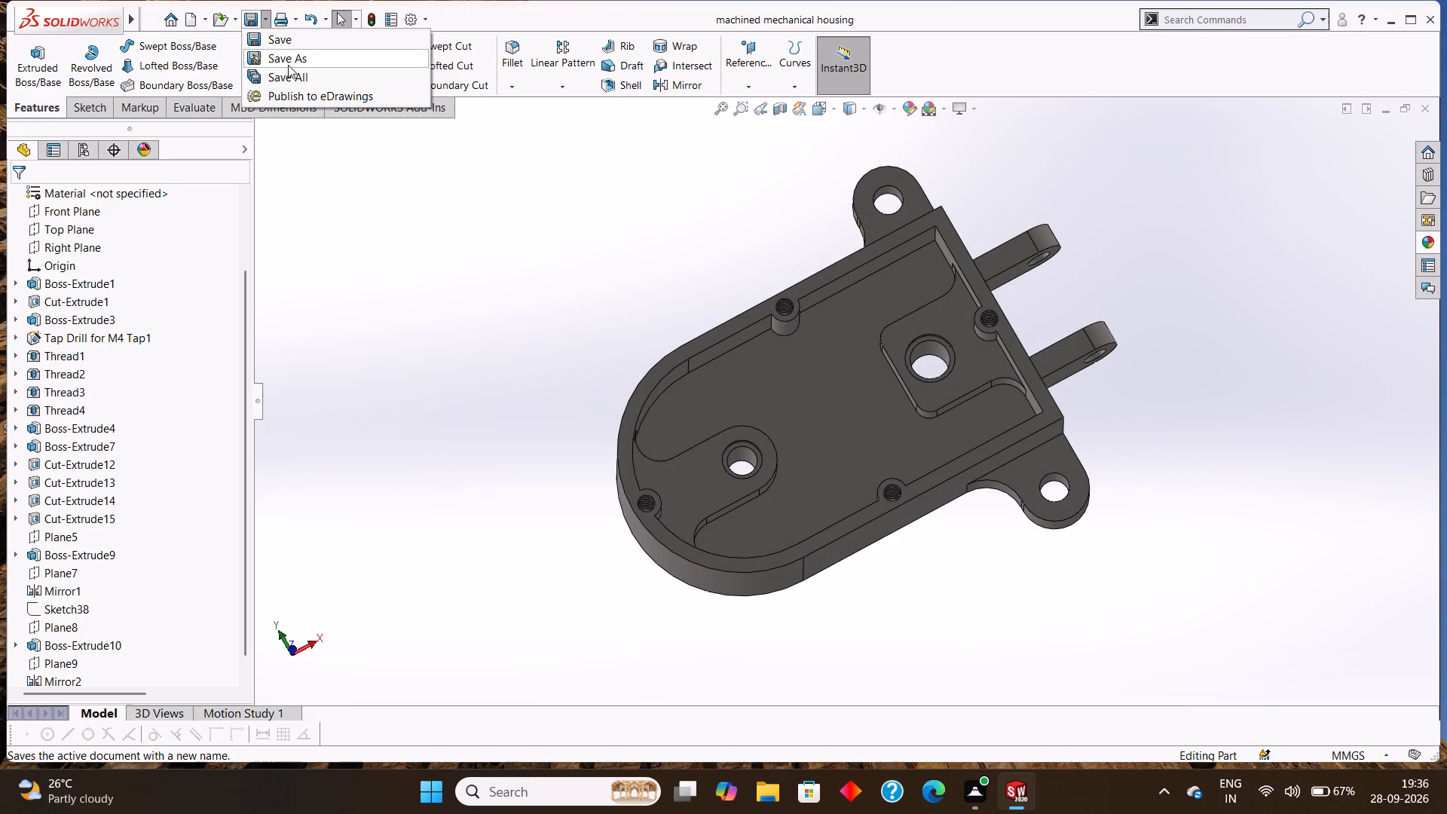
{"action": "left_click", "coordinate": [289, 58]}
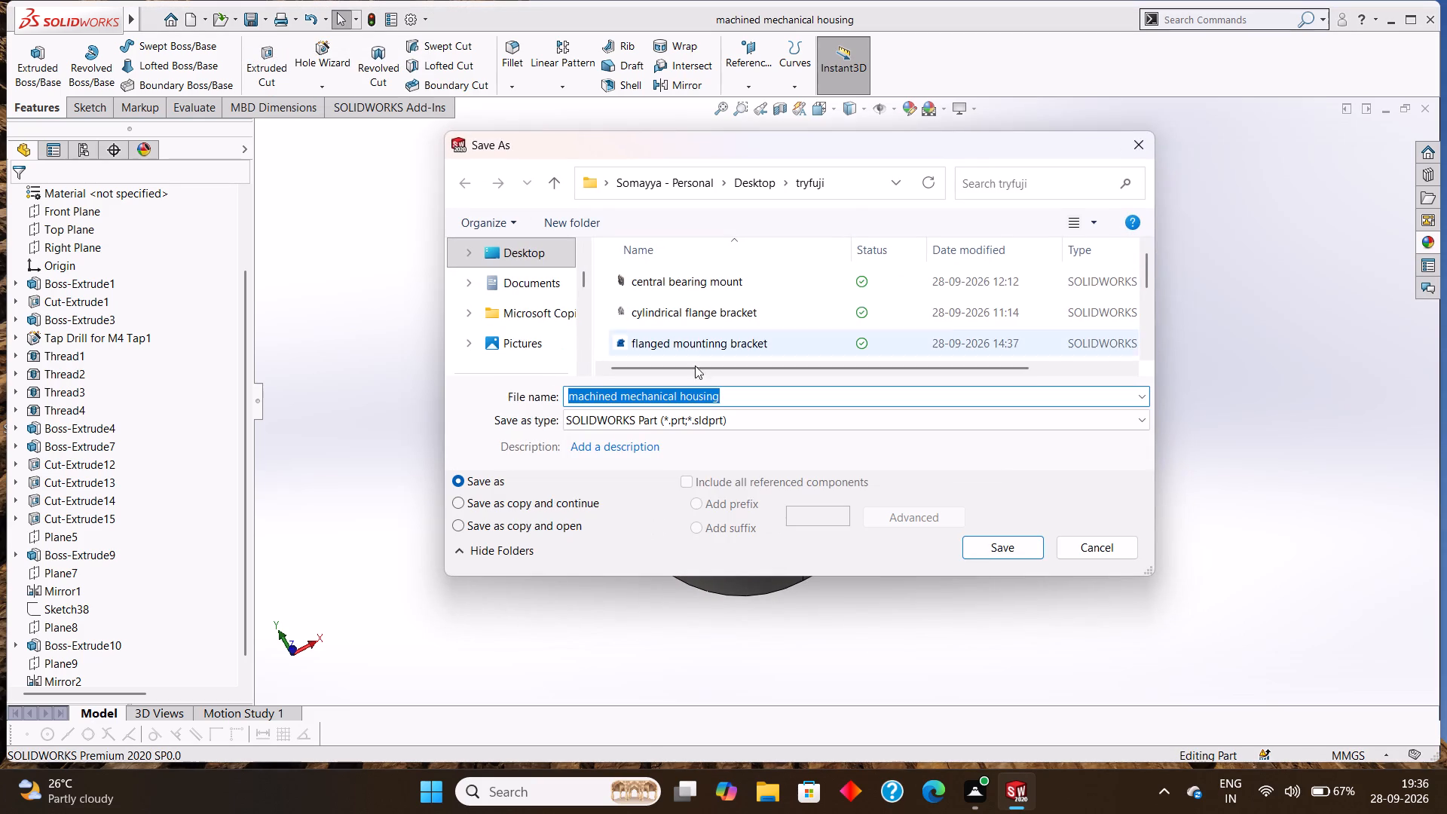
{"action": "left_click", "coordinate": [743, 415]}
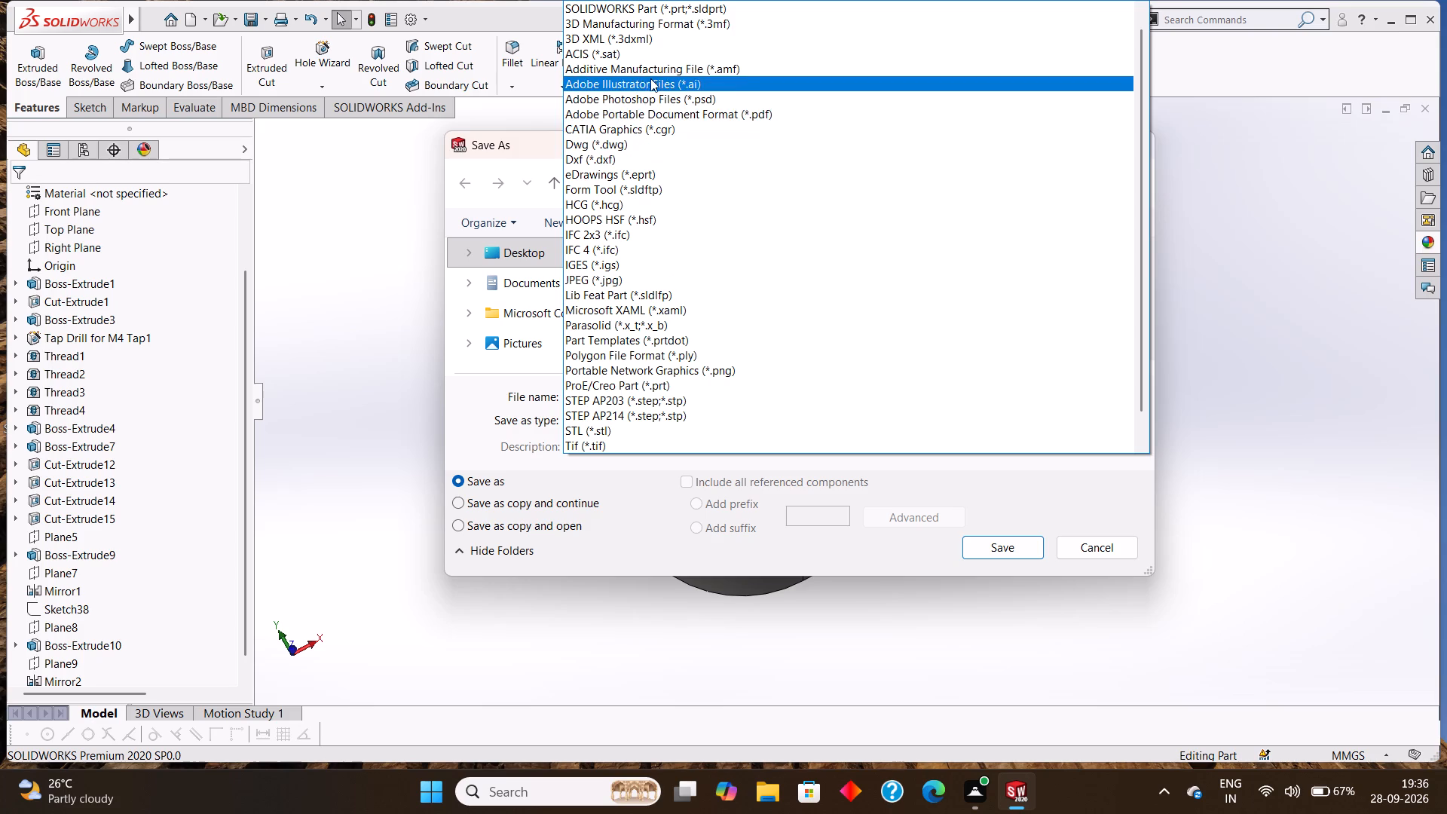
{"action": "left_click", "coordinate": [673, 112]}
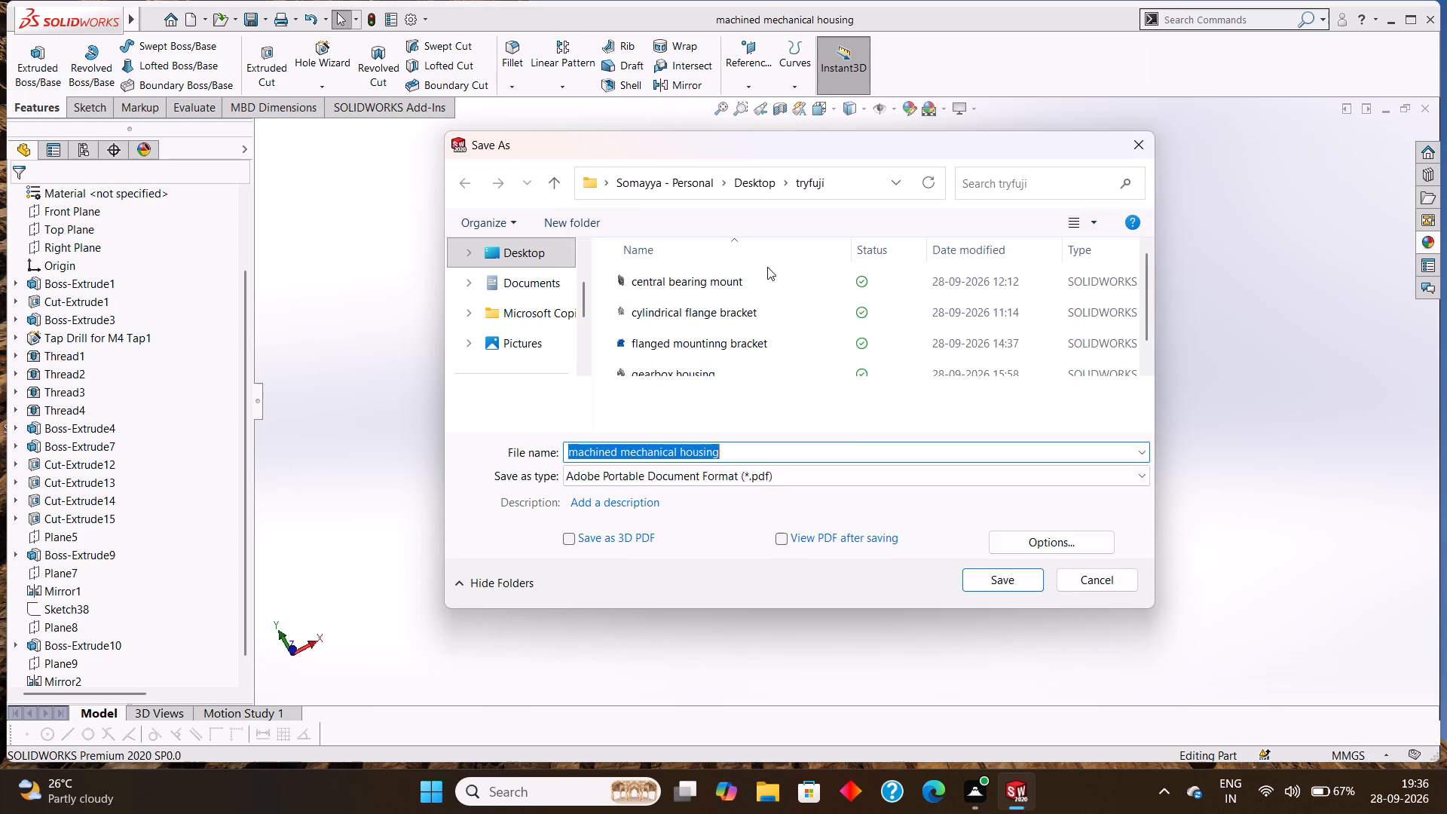
{"action": "left_click", "coordinate": [788, 442]}
{"action": "left_click", "coordinate": [761, 448]}
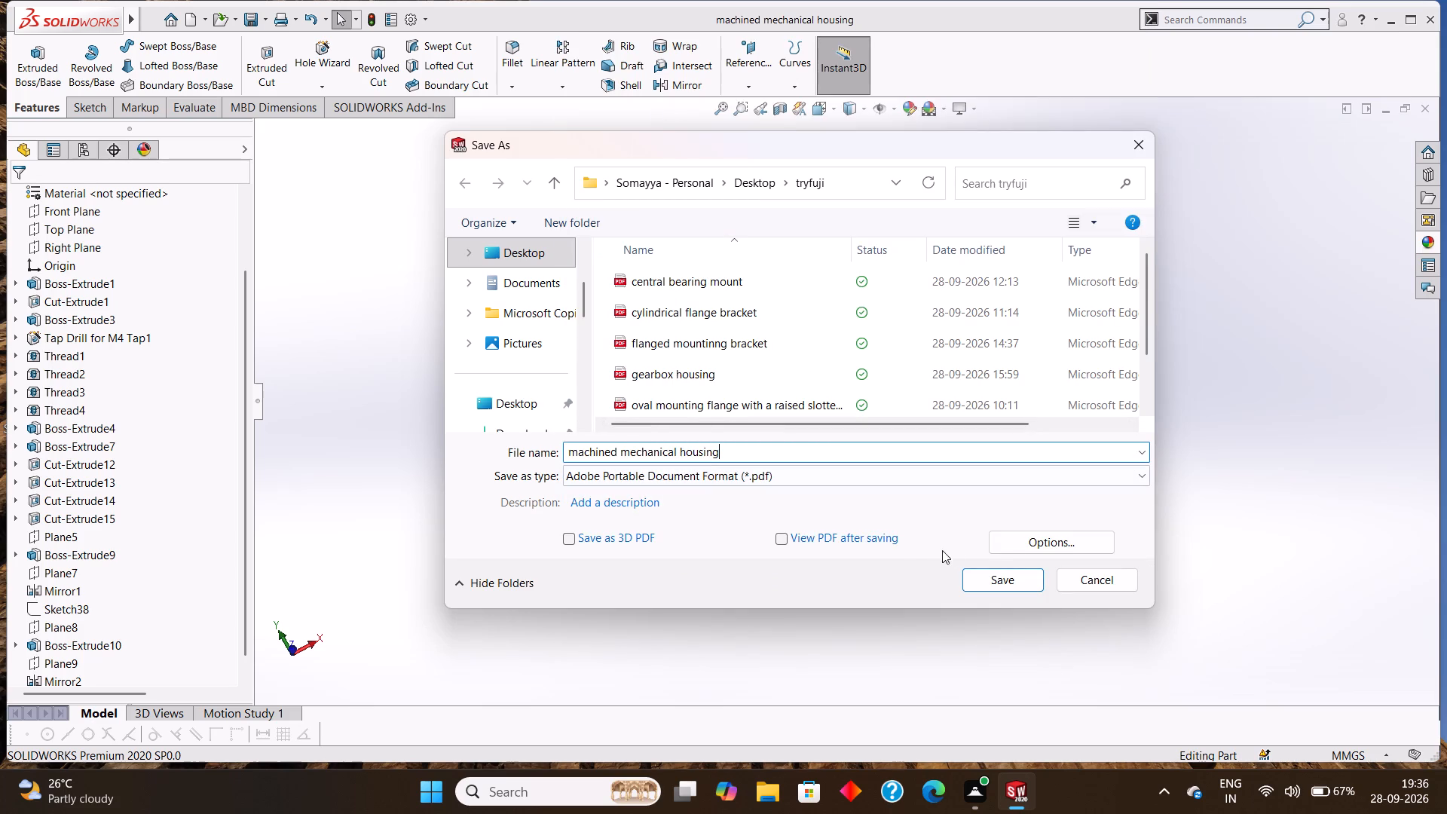
{"action": "left_click", "coordinate": [1004, 583]}
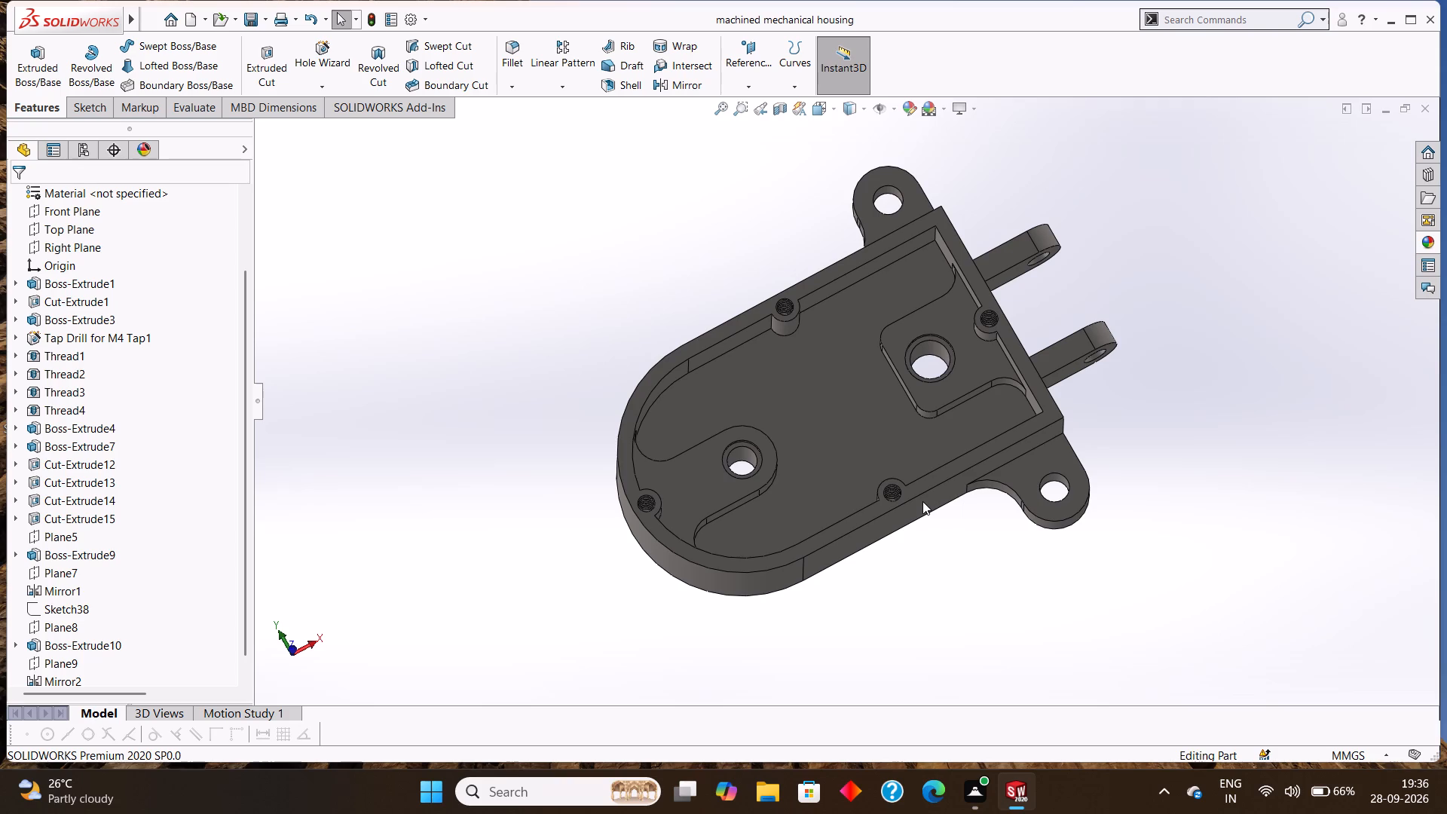